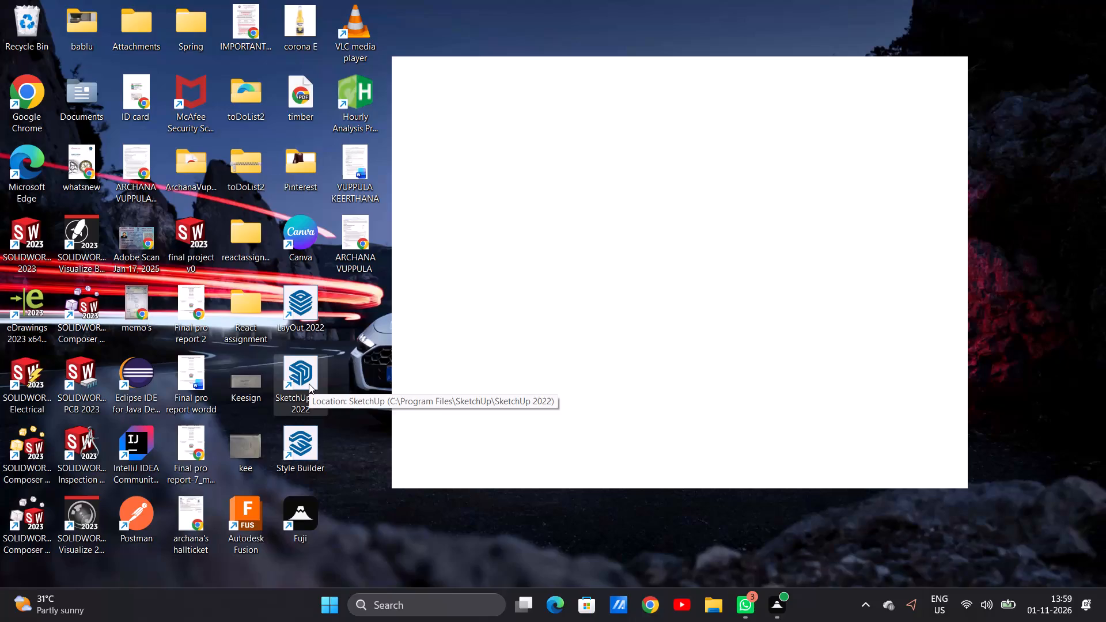
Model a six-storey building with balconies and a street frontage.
Launch SketchUp Pro 2022 from the desktop.
{"action": "double_click", "coordinate": [297, 393]}
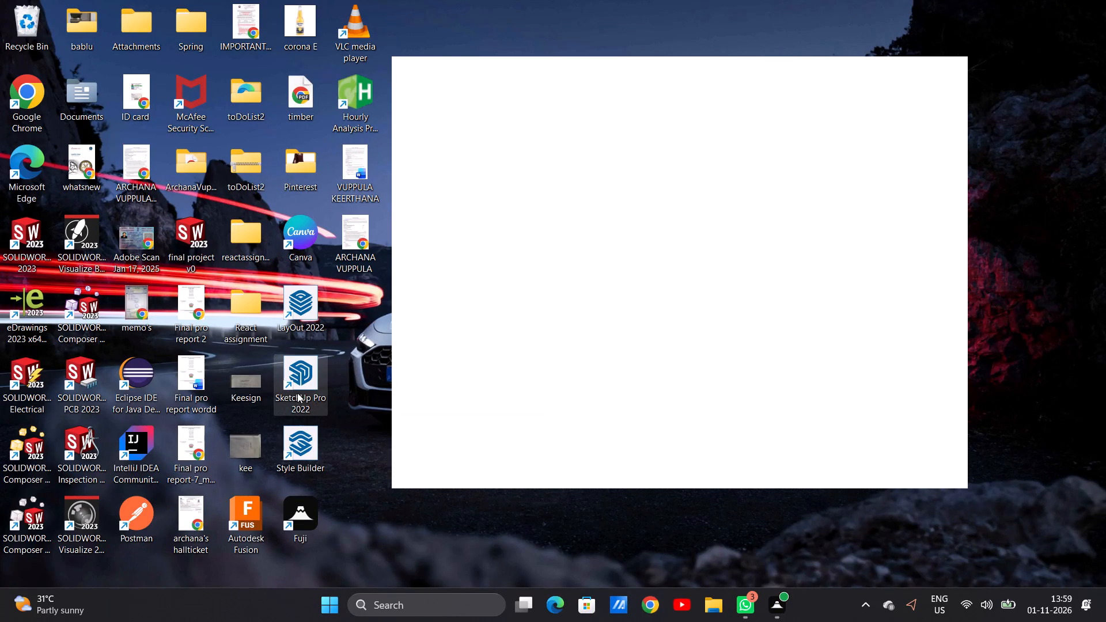
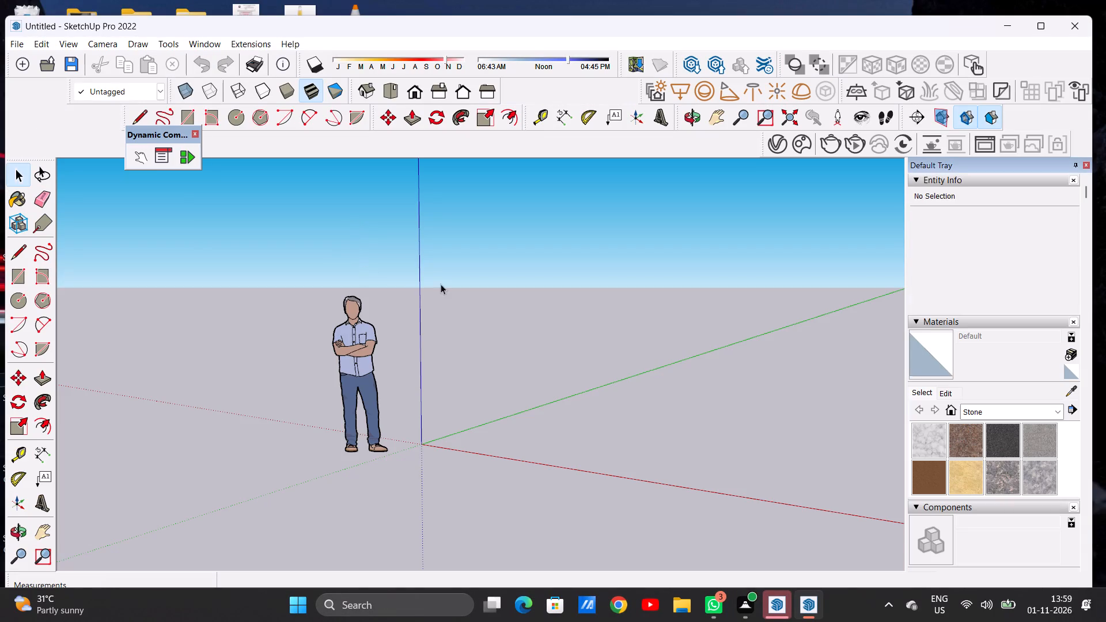
In Top view, draw a 25' by 40' rectangle on the ground, starting in the quadrant between the positive red and green axes.
{"action": "left_click", "coordinate": [389, 95]}
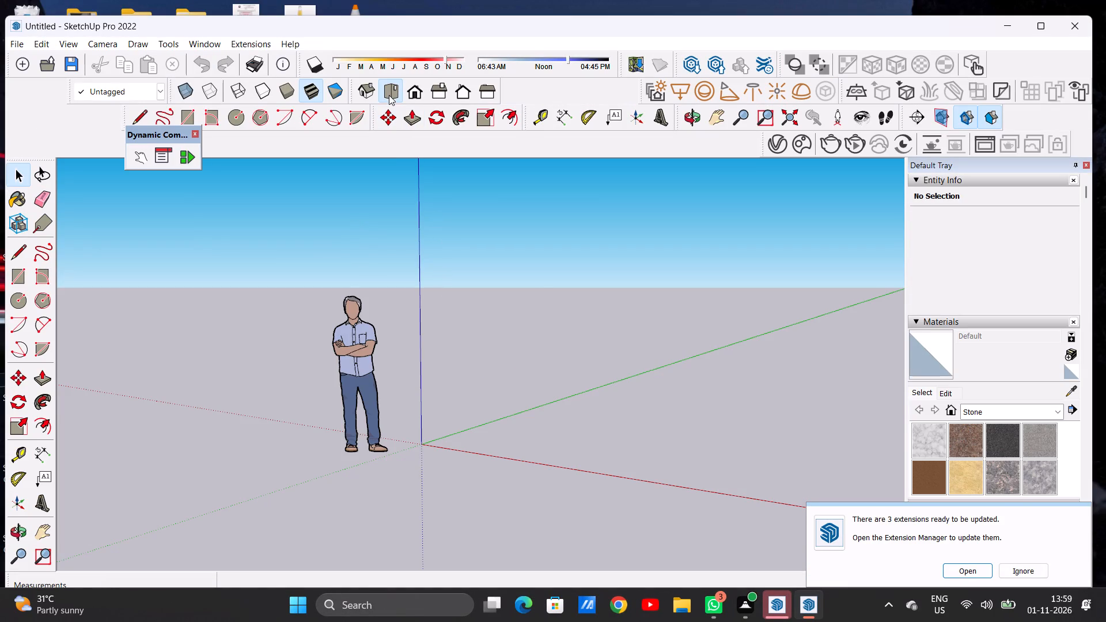
{"action": "scroll", "coordinate": [729, 219], "scroll_direction": "up", "scroll_amount": 5, "text": "ctrl"}
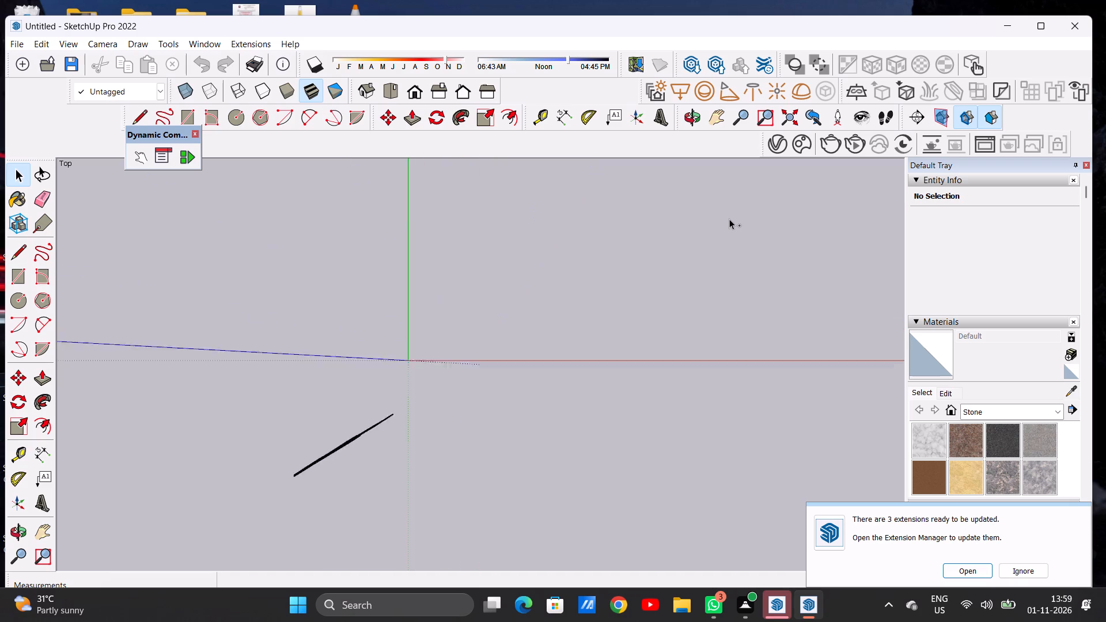
{"action": "scroll", "coordinate": [729, 219], "scroll_direction": "up", "scroll_amount": 6, "text": "ctrl"}
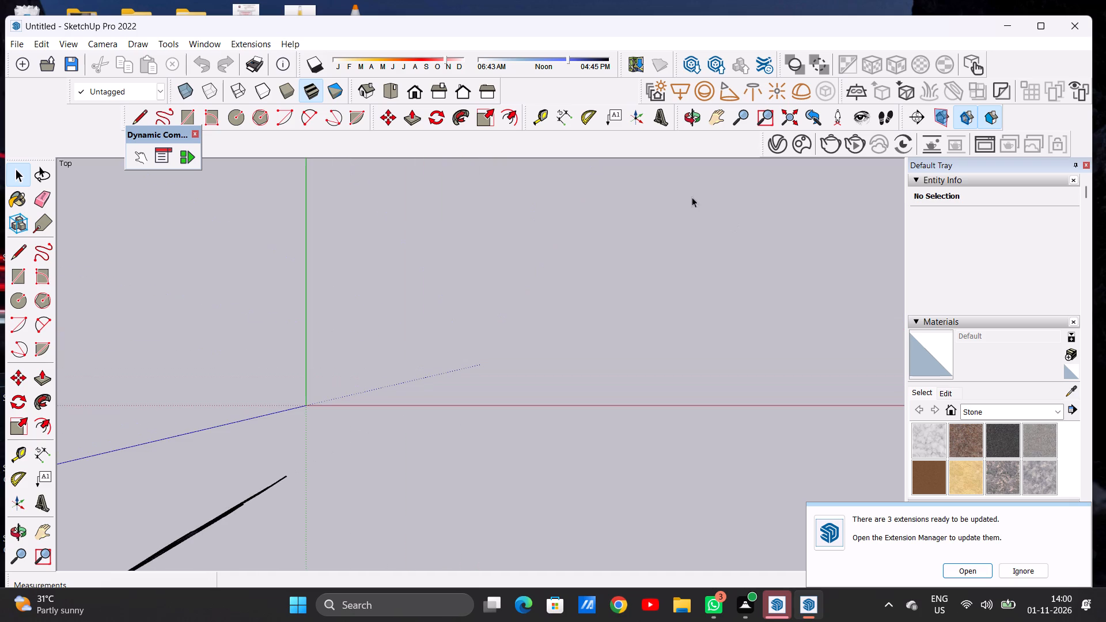
{"action": "left_click", "coordinate": [718, 118]}
{"action": "left_click_drag", "start_coordinate": [724, 225], "coordinate": [617, 329]}
{"action": "left_click_drag", "start_coordinate": [714, 316], "coordinate": [567, 354]}
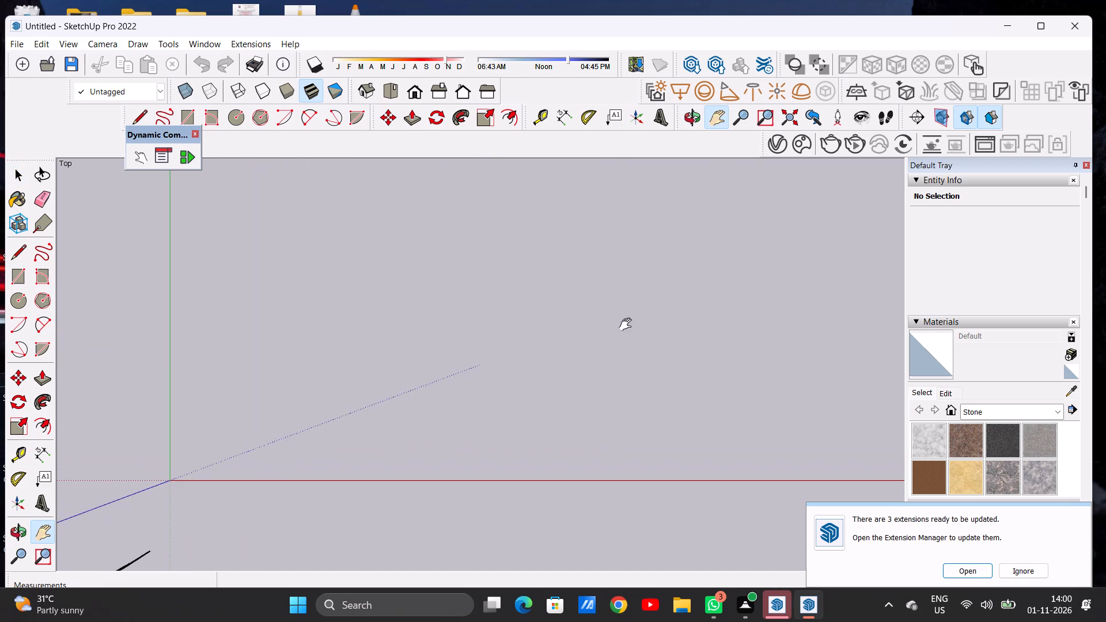
{"action": "left_click_drag", "start_coordinate": [669, 306], "coordinate": [587, 399]}
{"action": "left_click_drag", "start_coordinate": [675, 351], "coordinate": [613, 378]}
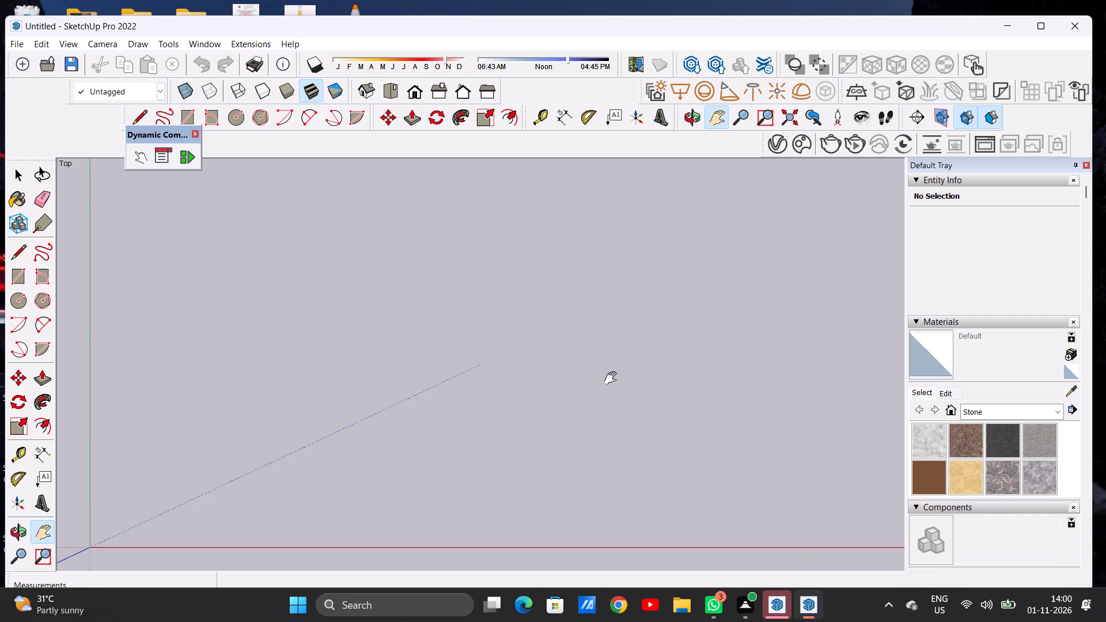
{"action": "left_click_drag", "start_coordinate": [642, 368], "coordinate": [629, 371]}
{"action": "key", "text": "space"}
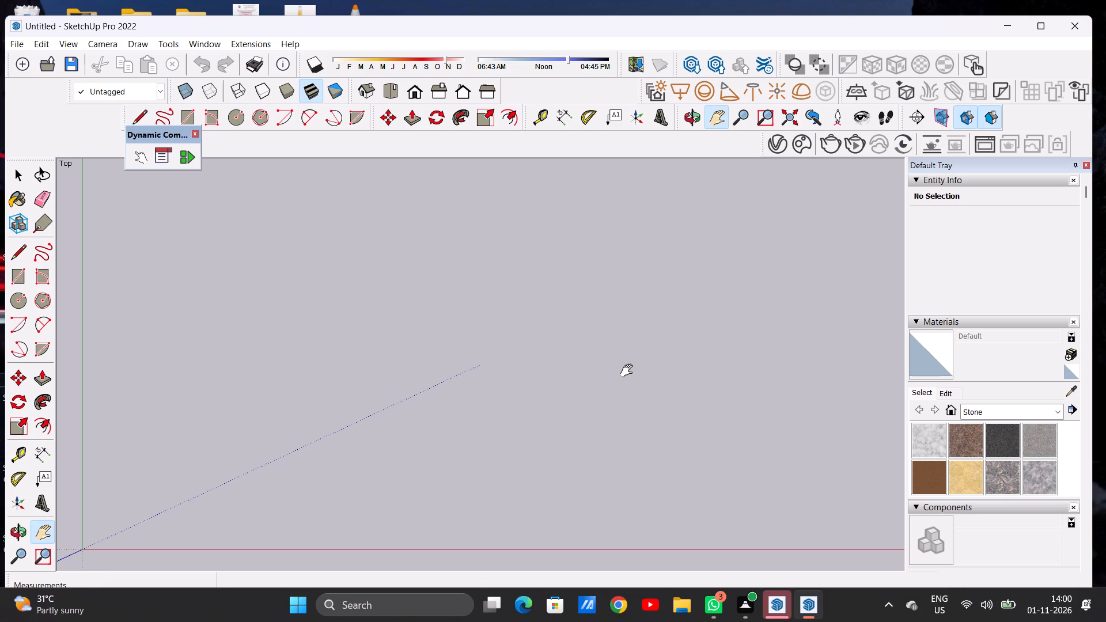
{"action": "key", "text": "r"}
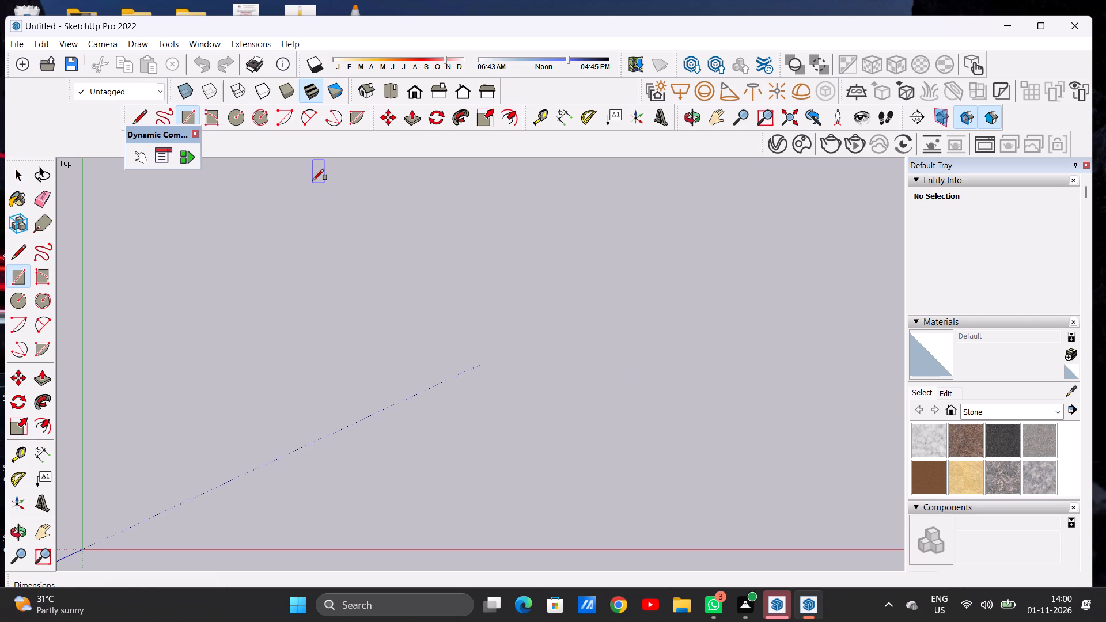
{"action": "left_click", "coordinate": [313, 180]}
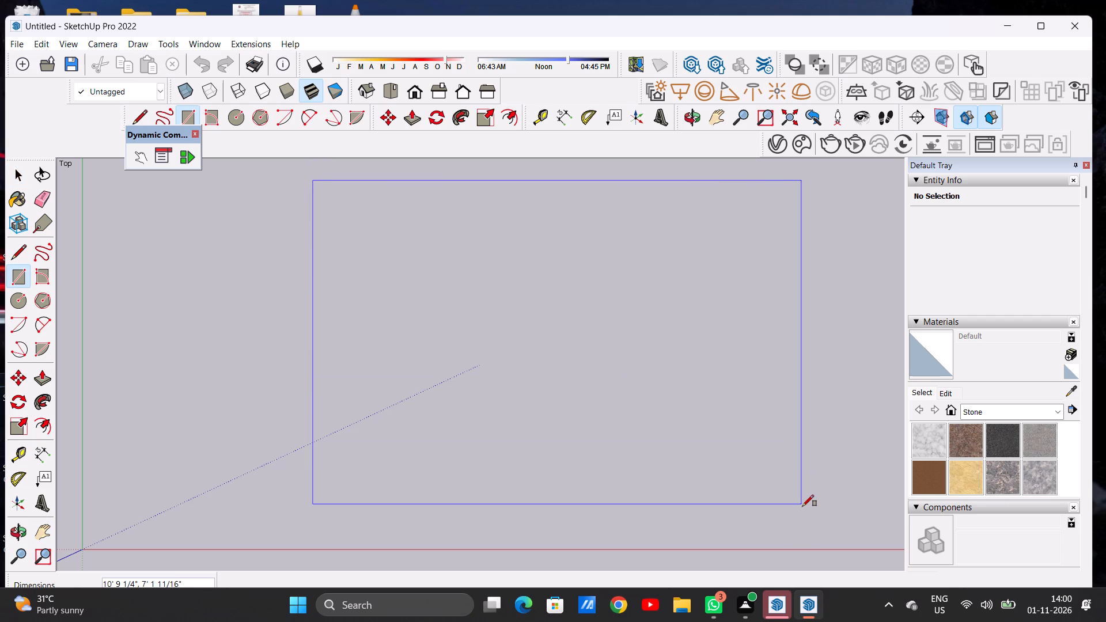
{"action": "type", "text": "25"}
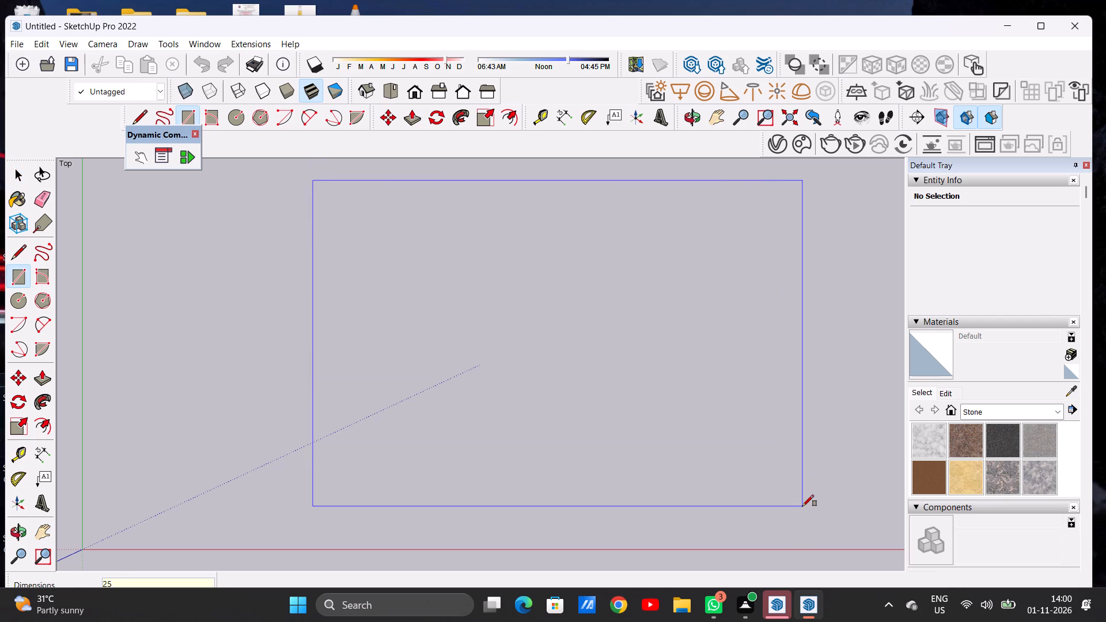
{"action": "key", "text": "apostrophe"}
{"action": "key", "text": "comma"}
{"action": "key", "text": "4"}
{"action": "type", "text": "0'"}
{"action": "key", "text": "Return"}
{"action": "key", "text": "space"}
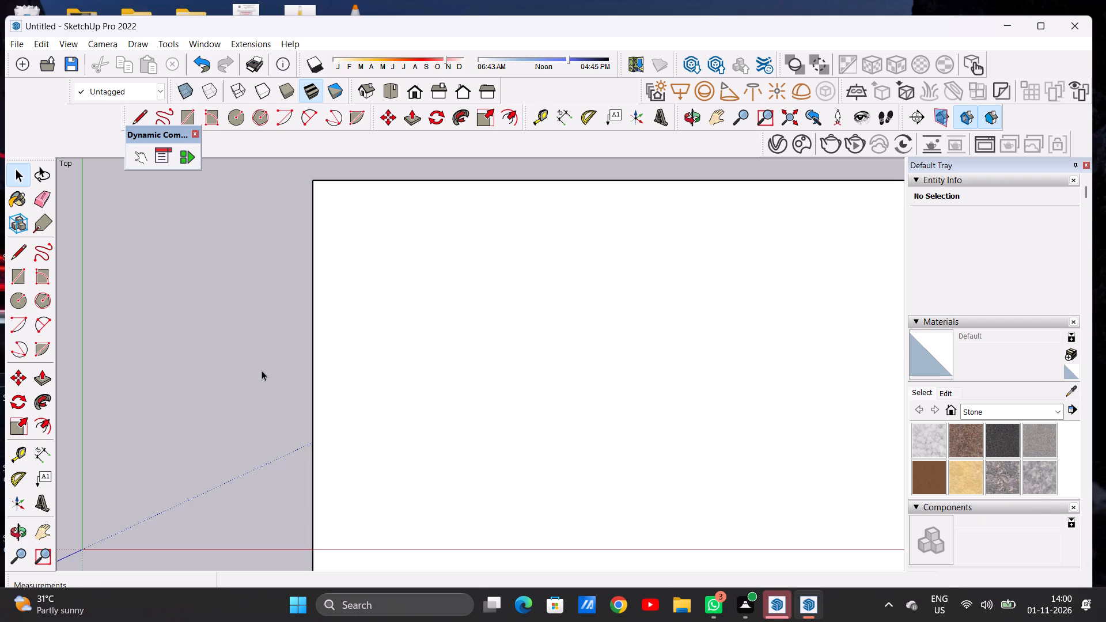
Move the whole rectangle about 75' diagonally by its upper-right corner, so it lies clear above the red axis.
{"action": "scroll", "coordinate": [147, 374], "scroll_direction": "down", "scroll_amount": 1}
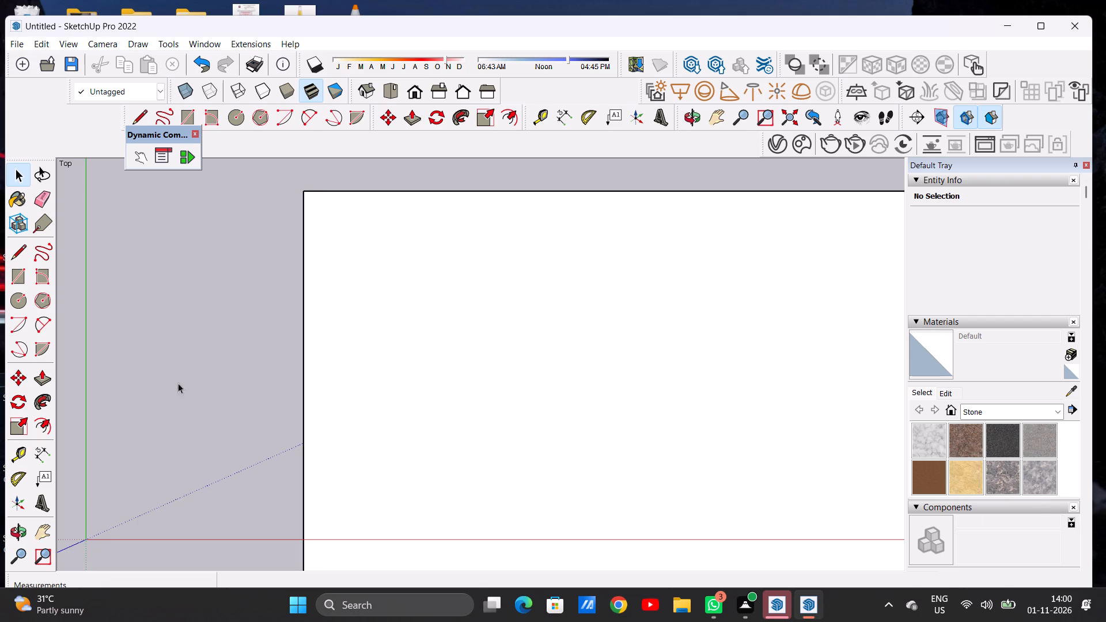
{"action": "scroll", "coordinate": [233, 383], "scroll_direction": "down", "scroll_amount": 16}
{"action": "scroll", "coordinate": [224, 322], "scroll_direction": "up", "scroll_amount": 1}
{"action": "scroll", "coordinate": [224, 322], "scroll_direction": "down", "scroll_amount": 16}
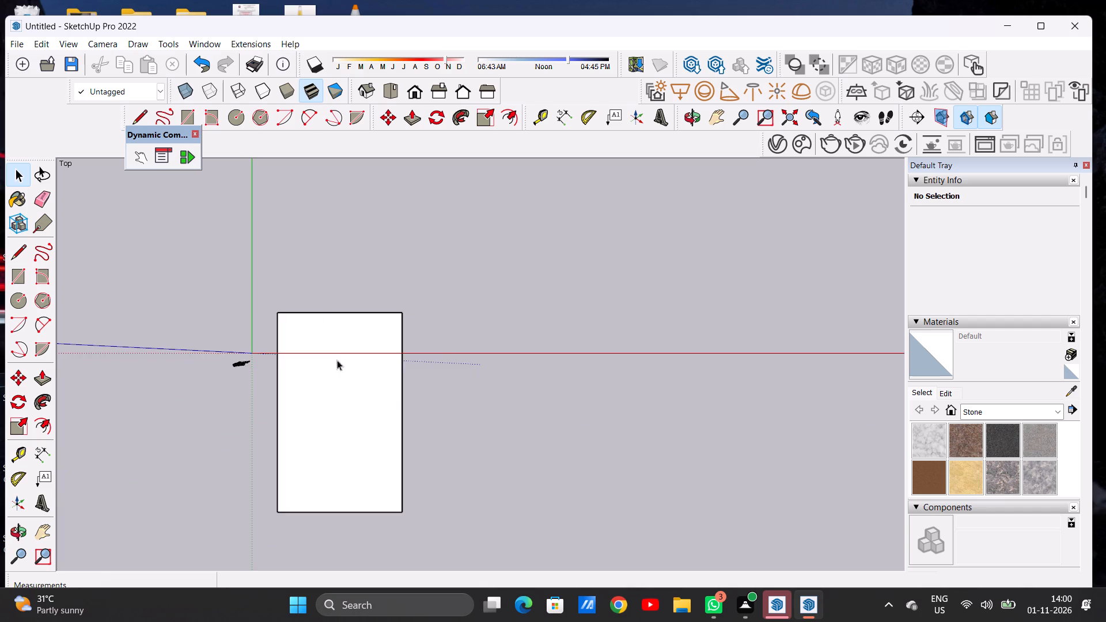
{"action": "scroll", "coordinate": [346, 388], "scroll_direction": "up", "scroll_amount": 9}
{"action": "double_click", "coordinate": [346, 389]}
{"action": "scroll", "coordinate": [328, 416], "scroll_direction": "down", "scroll_amount": 12}
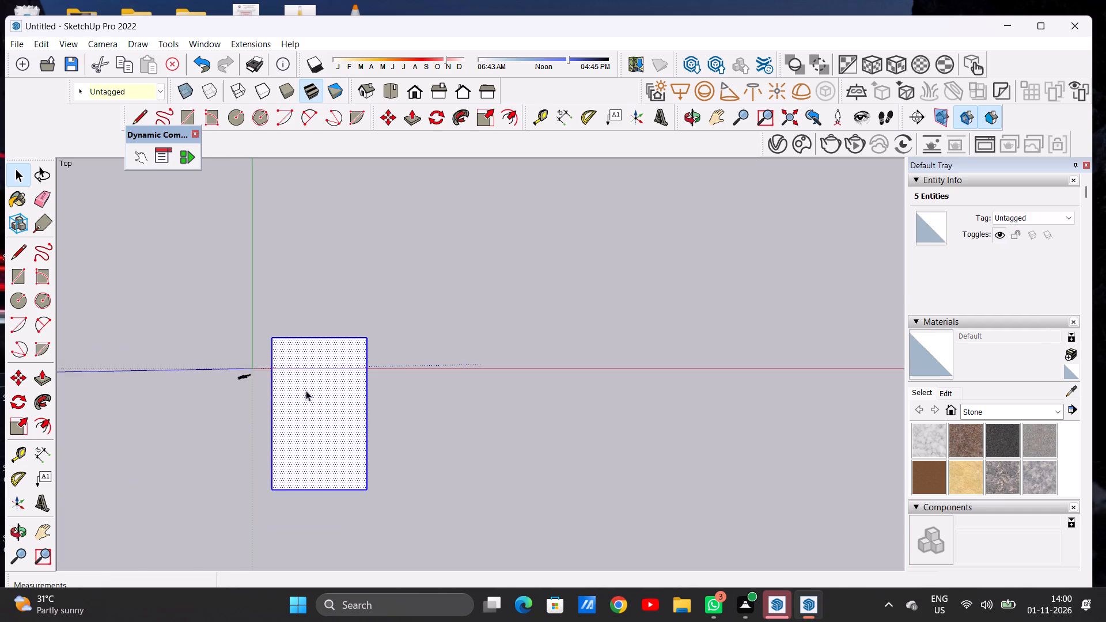
{"action": "scroll", "coordinate": [306, 390], "scroll_direction": "down", "scroll_amount": 4}
{"action": "scroll", "coordinate": [432, 291], "scroll_direction": "up", "scroll_amount": 5}
{"action": "key", "text": "m"}
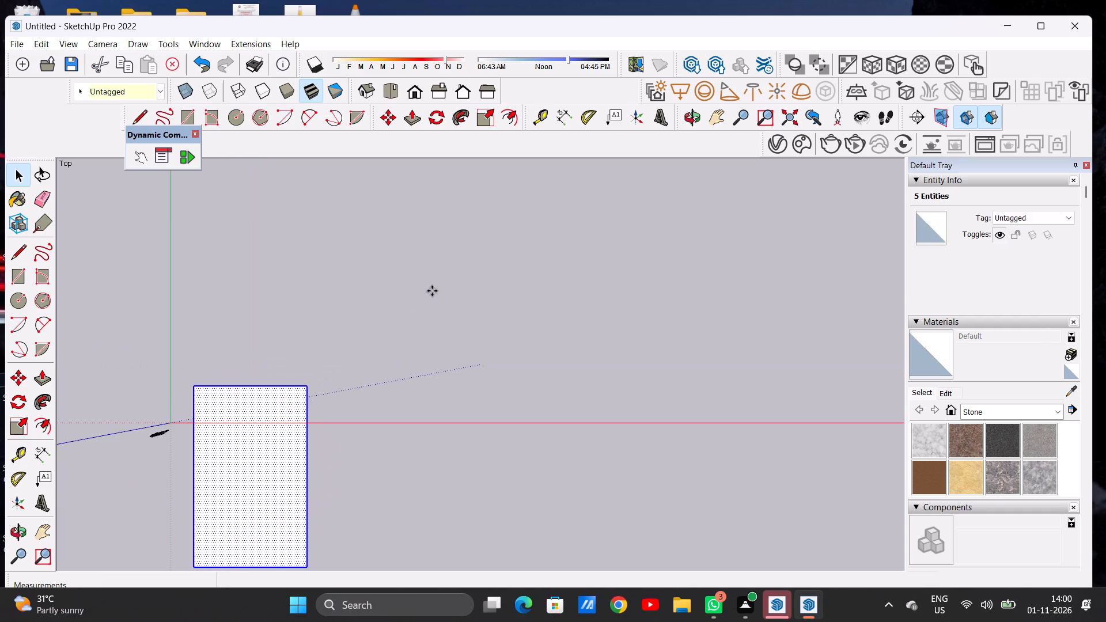
{"action": "left_click", "coordinate": [310, 388]}
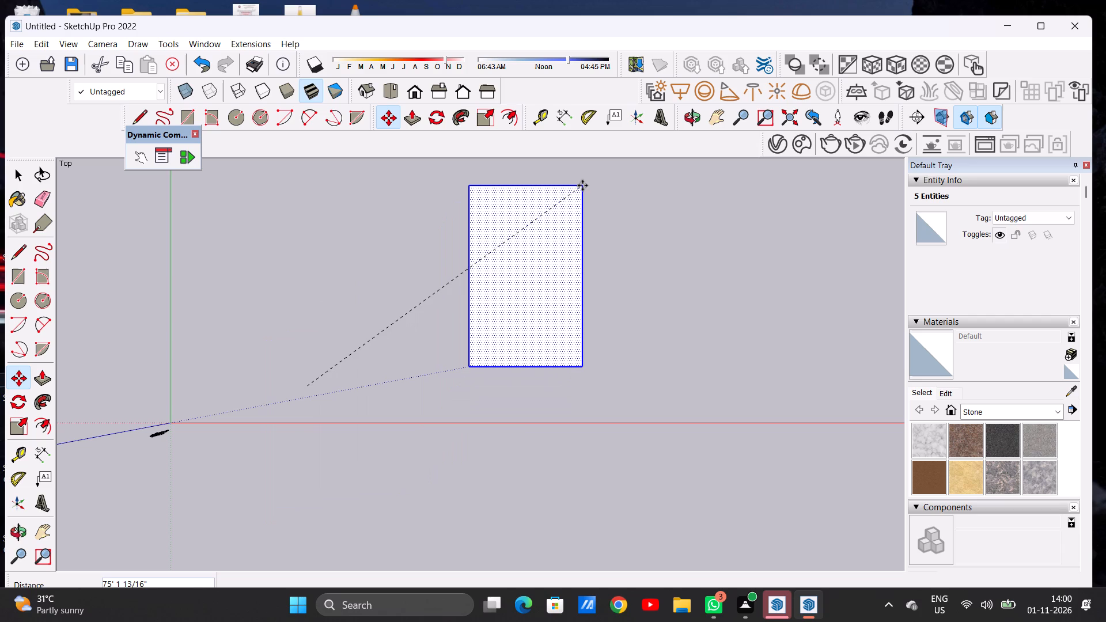
{"action": "left_click", "coordinate": [582, 185]}
{"action": "key", "text": "space"}
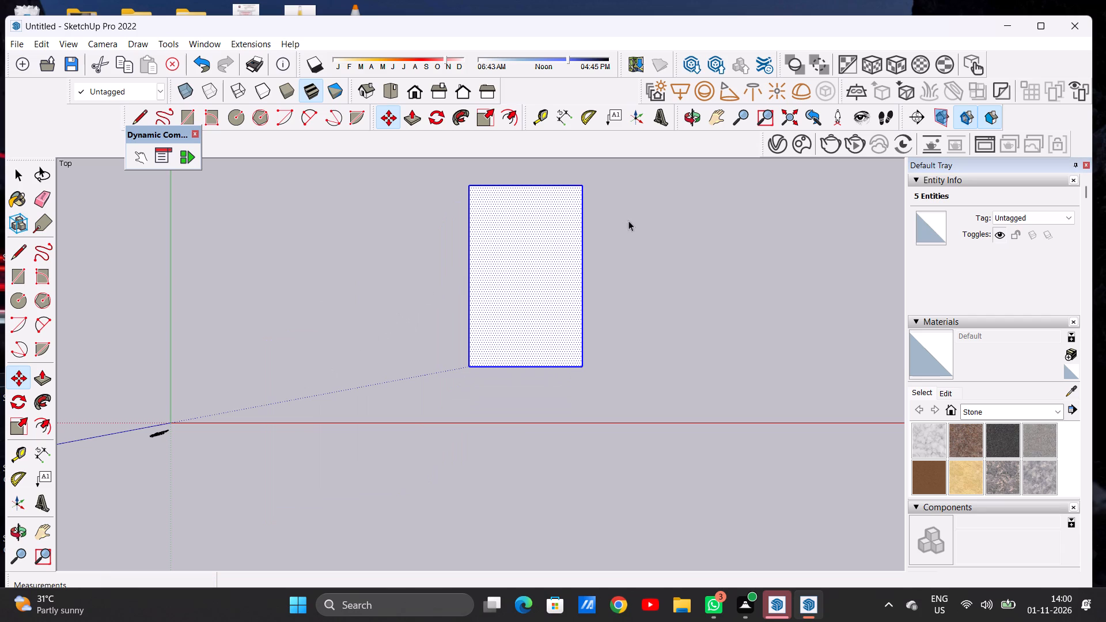
{"action": "left_click", "coordinate": [639, 220]}
Rotate the whole rectangle 90 degrees counterclockwise about its lower-left corner, so its long side runs along the red axis direction.
{"action": "left_click", "coordinate": [717, 118]}
{"action": "left_click_drag", "start_coordinate": [753, 264], "coordinate": [741, 355]}
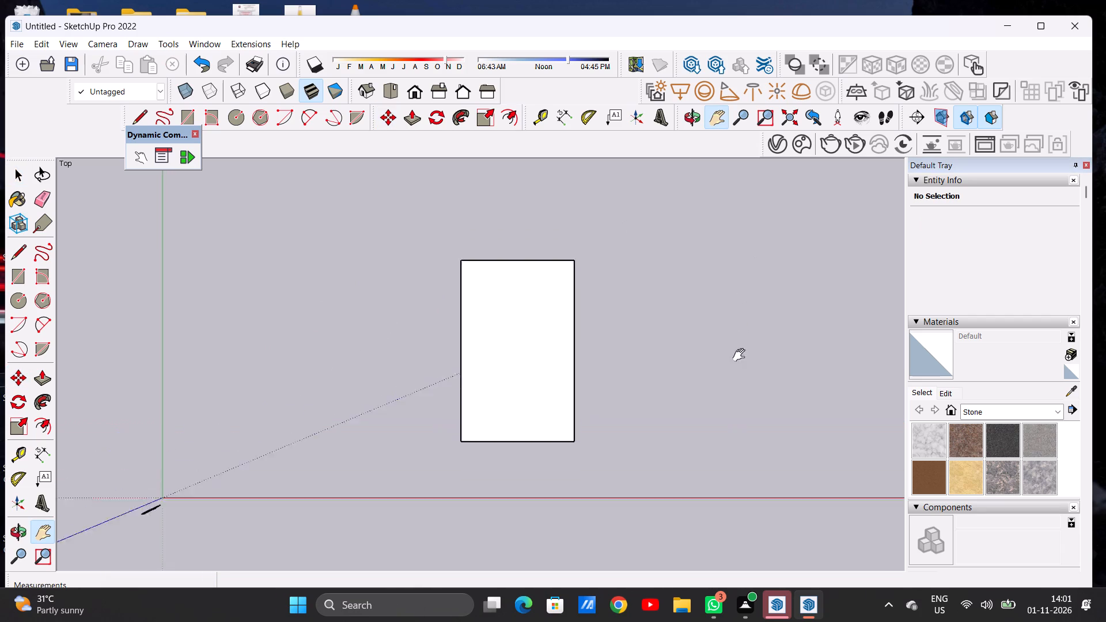
{"action": "left_click_drag", "start_coordinate": [741, 355], "coordinate": [657, 381]}
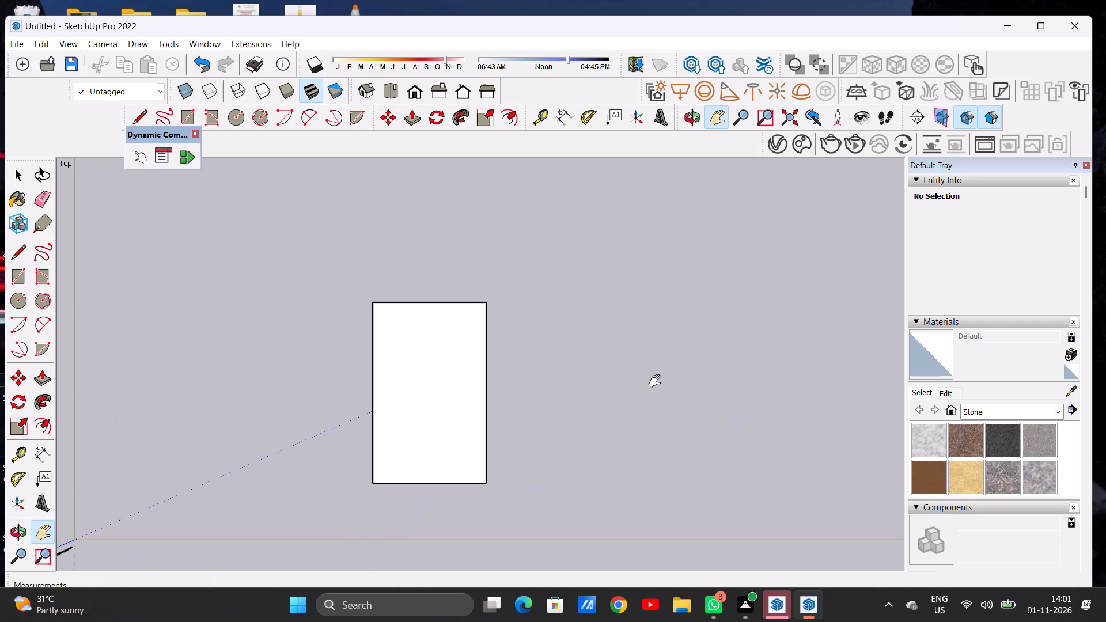
{"action": "key", "text": "space"}
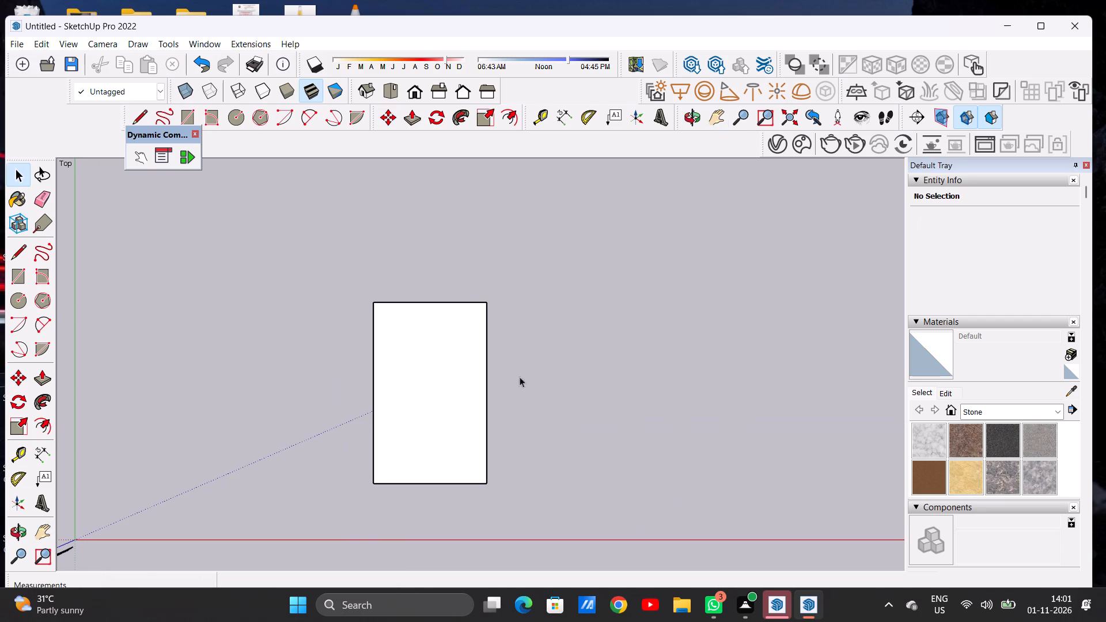
{"action": "key", "text": "space"}
{"action": "left_click", "coordinate": [418, 377]}
{"action": "double_click", "coordinate": [418, 376]}
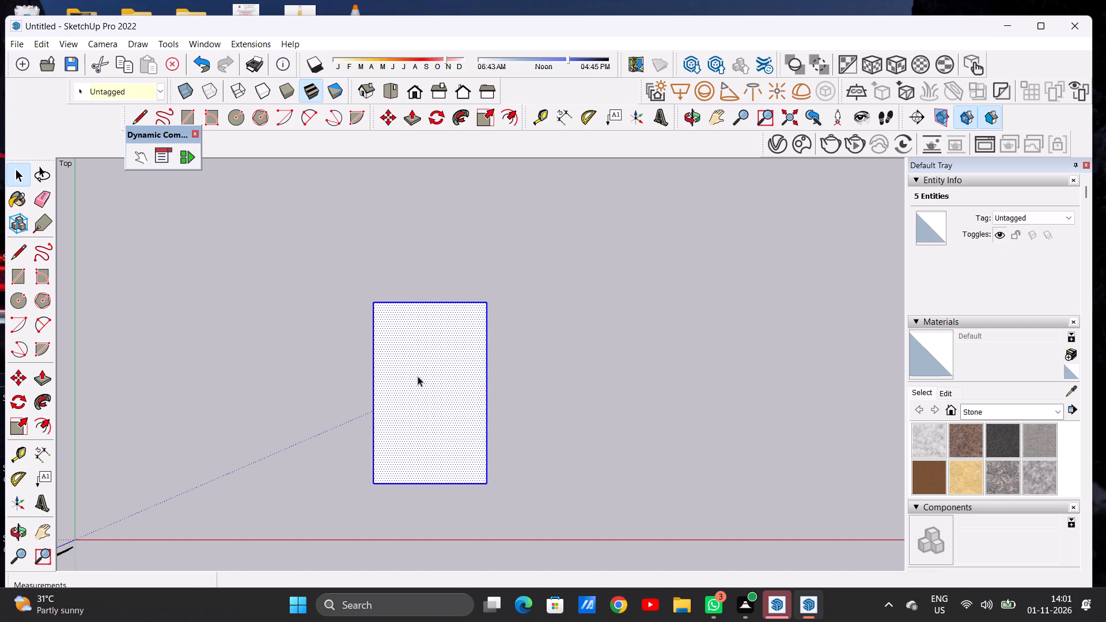
{"action": "left_click", "coordinate": [418, 376]}
{"action": "triple_click", "coordinate": [418, 376]}
{"action": "left_click", "coordinate": [418, 376]}
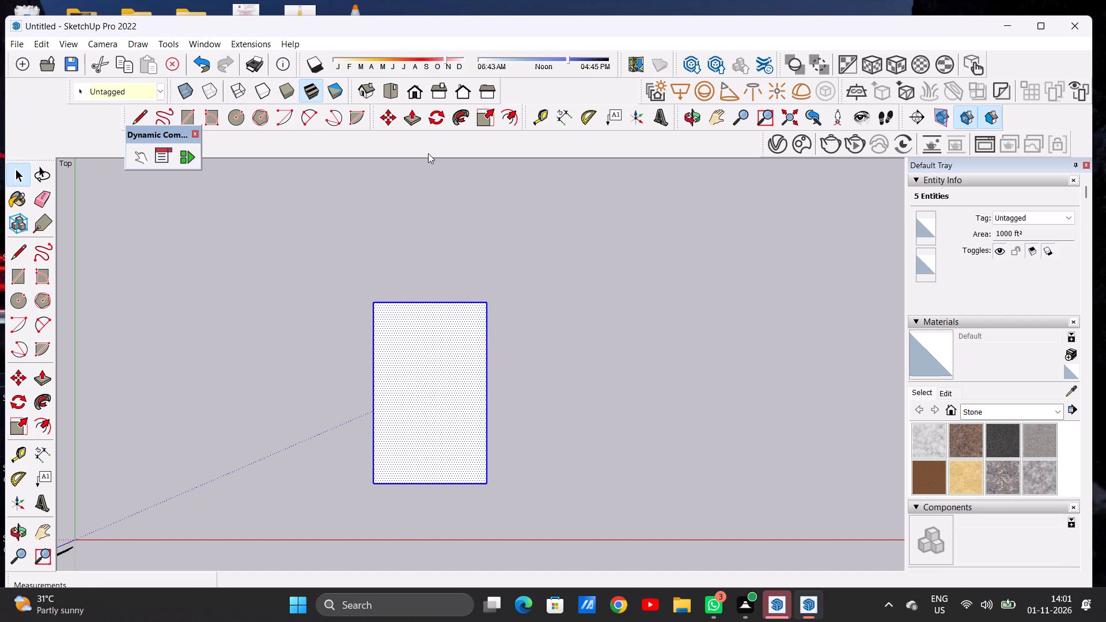
{"action": "left_click", "coordinate": [434, 117]}
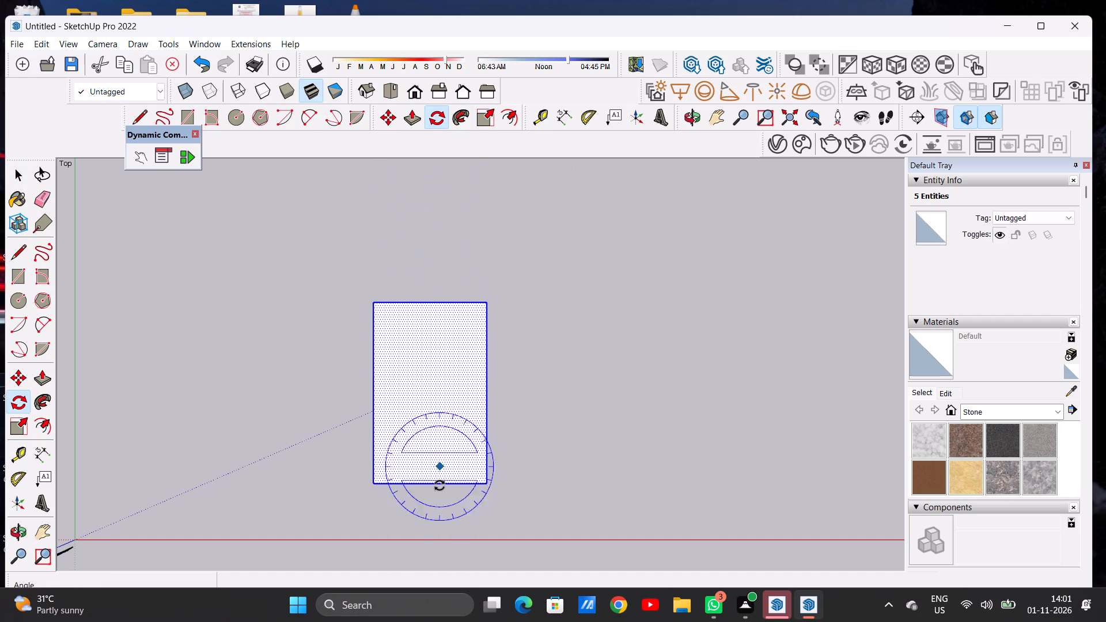
{"action": "scroll", "coordinate": [439, 489], "scroll_direction": "up", "scroll_amount": 7}
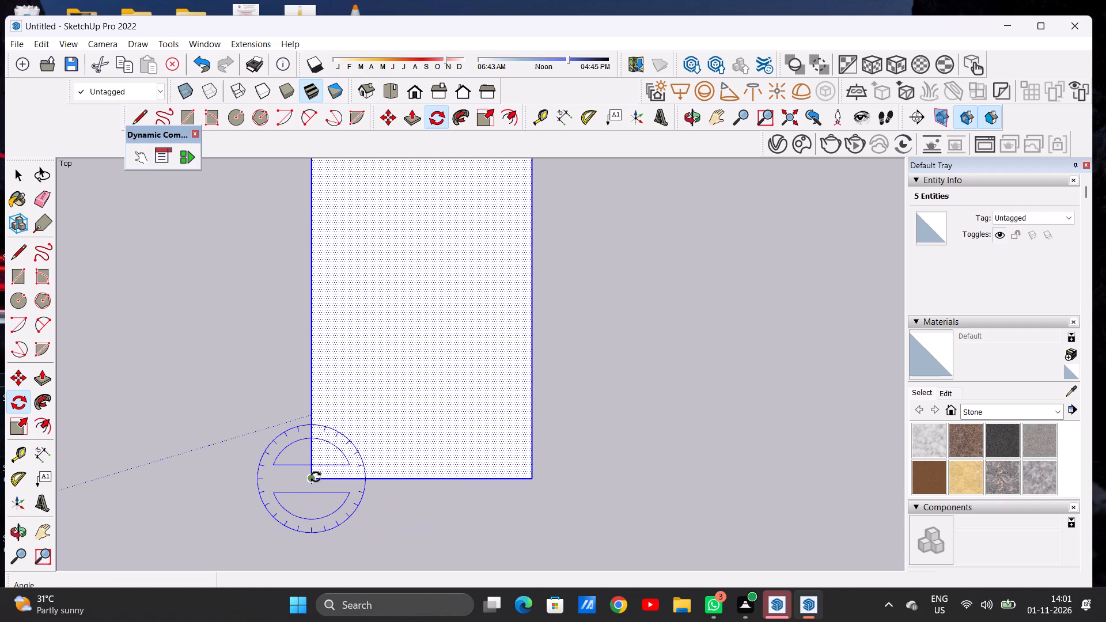
{"action": "left_click", "coordinate": [311, 479]}
{"action": "left_click", "coordinate": [532, 478]}
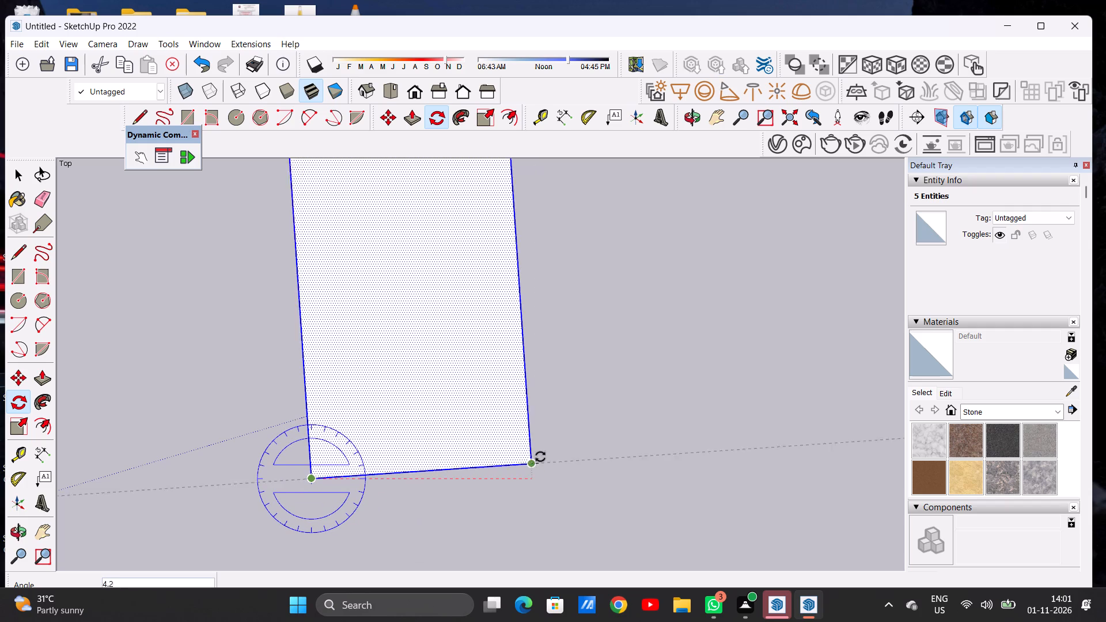
{"action": "scroll", "coordinate": [528, 404], "scroll_direction": "down", "scroll_amount": 16}
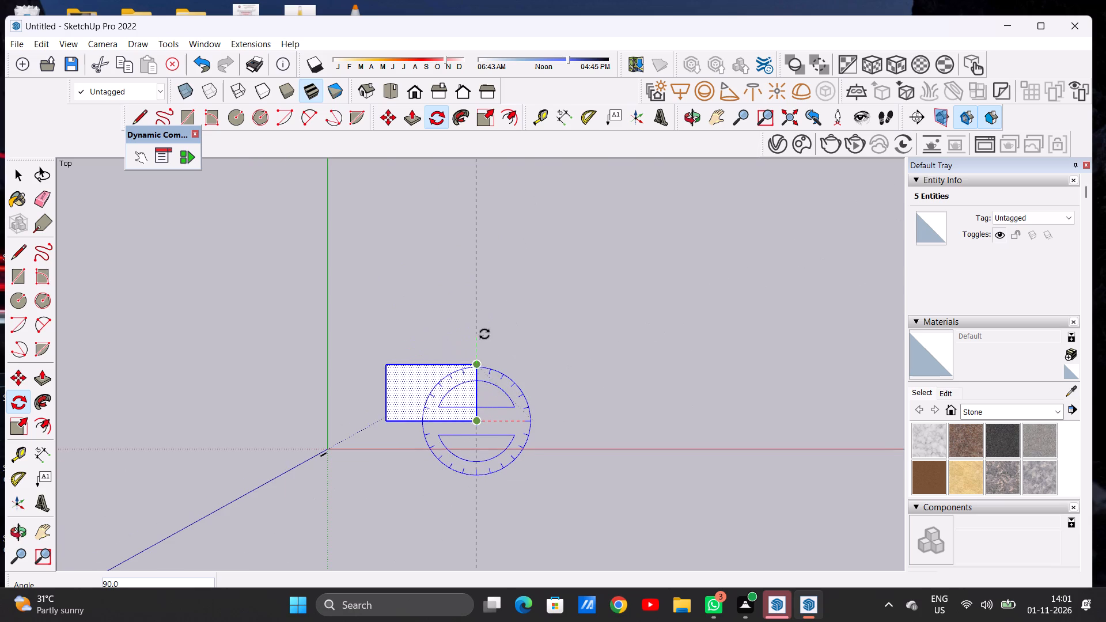
{"action": "scroll", "coordinate": [484, 334], "scroll_direction": "up", "scroll_amount": 7}
{"action": "scroll", "coordinate": [484, 336], "scroll_direction": "down", "scroll_amount": 1}
{"action": "scroll", "coordinate": [484, 336], "scroll_direction": "up", "scroll_amount": 6}
{"action": "left_click", "coordinate": [456, 346]}
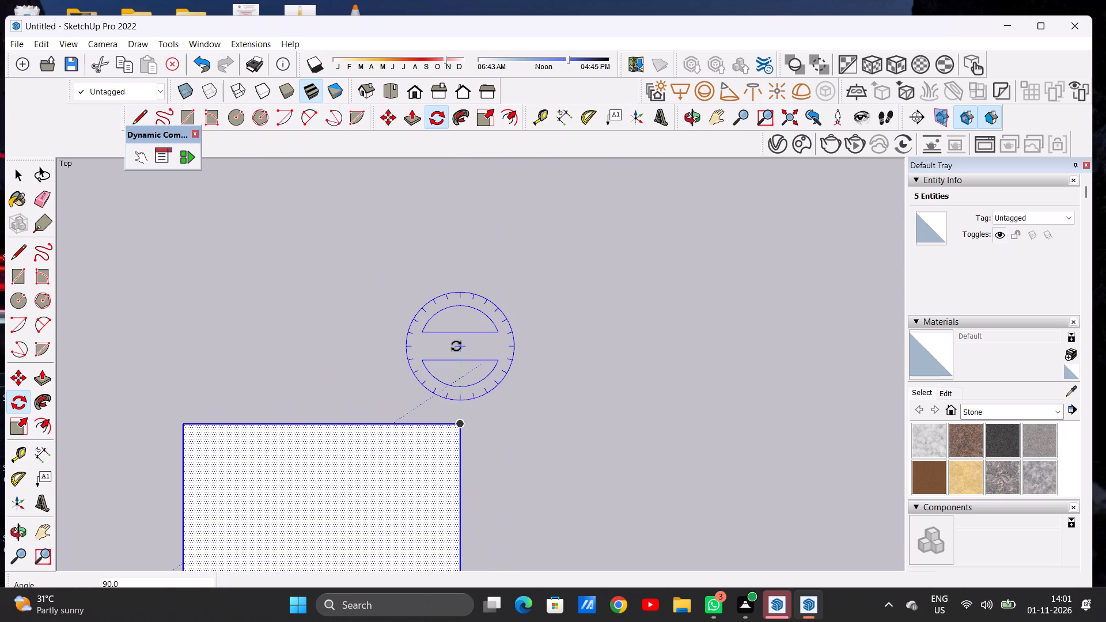
{"action": "key", "text": "space"}
{"action": "scroll", "coordinate": [447, 347], "scroll_direction": "down", "scroll_amount": 8}
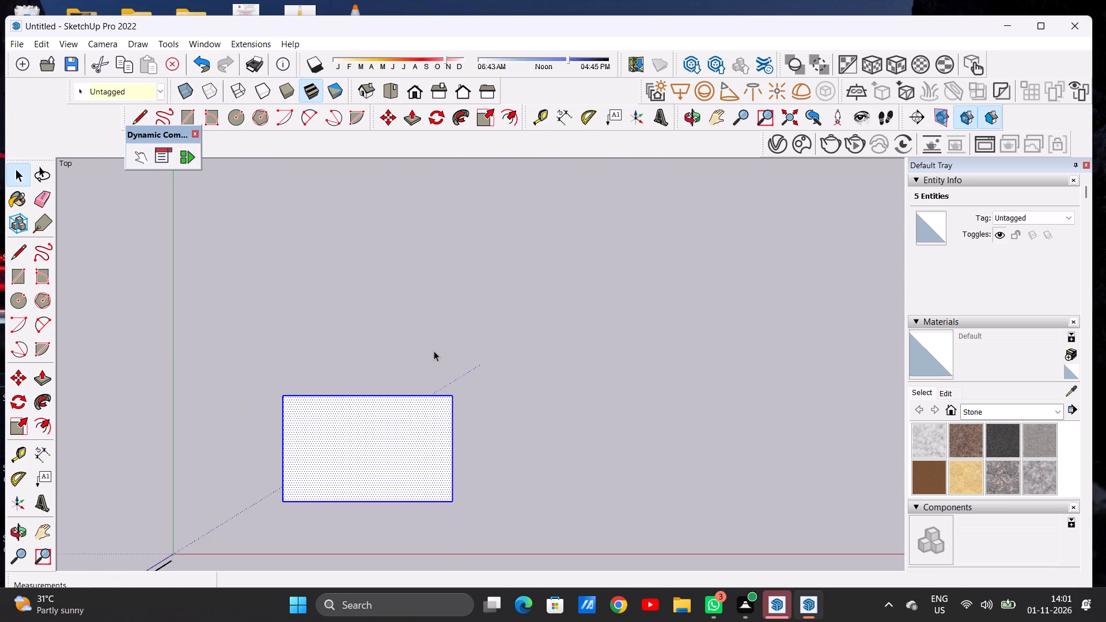
{"action": "left_click_drag", "start_coordinate": [531, 325], "coordinate": [536, 321]}
Move the whole rectangle about 80' diagonally by its upper-right corner, farther from the origin and above the red axis.
{"action": "scroll", "coordinate": [260, 392], "scroll_direction": "down", "scroll_amount": 8}
{"action": "scroll", "coordinate": [412, 364], "scroll_direction": "up", "scroll_amount": 3}
{"action": "scroll", "coordinate": [420, 363], "scroll_direction": "down", "scroll_amount": 1}
{"action": "scroll", "coordinate": [423, 364], "scroll_direction": "up", "scroll_amount": 4}
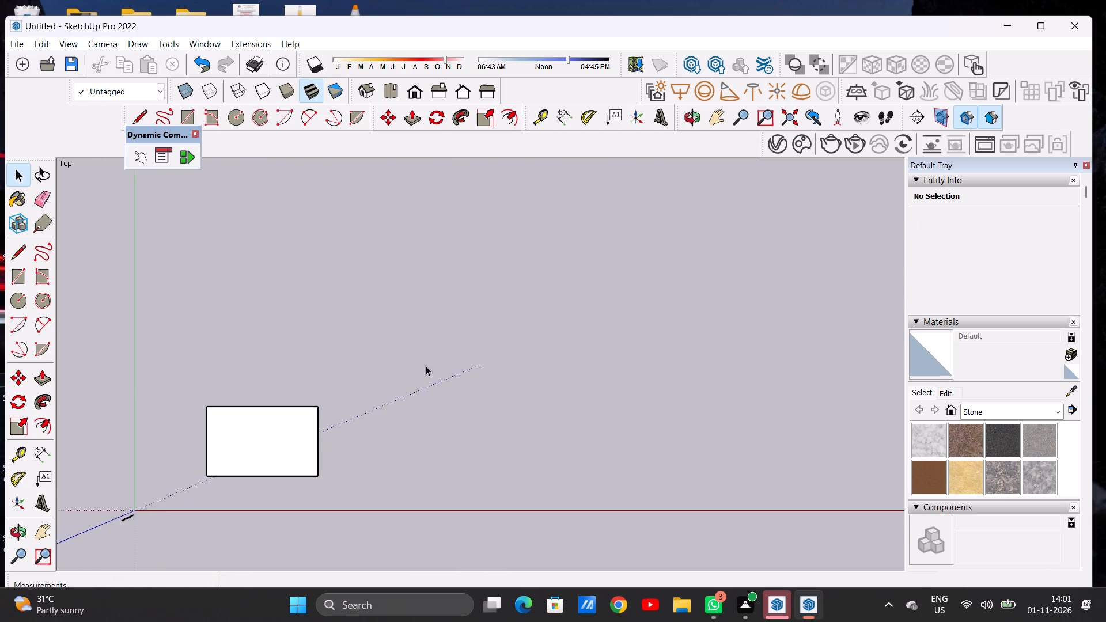
{"action": "scroll", "coordinate": [426, 366], "scroll_direction": "up", "scroll_amount": 2}
{"action": "double_click", "coordinate": [256, 466]}
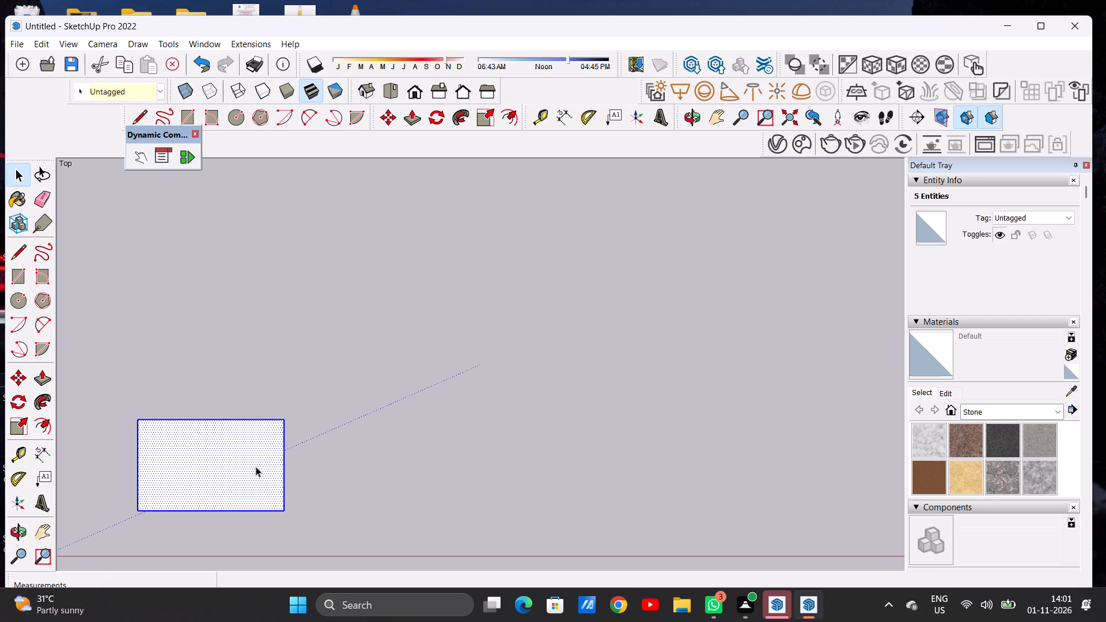
{"action": "key", "text": "m"}
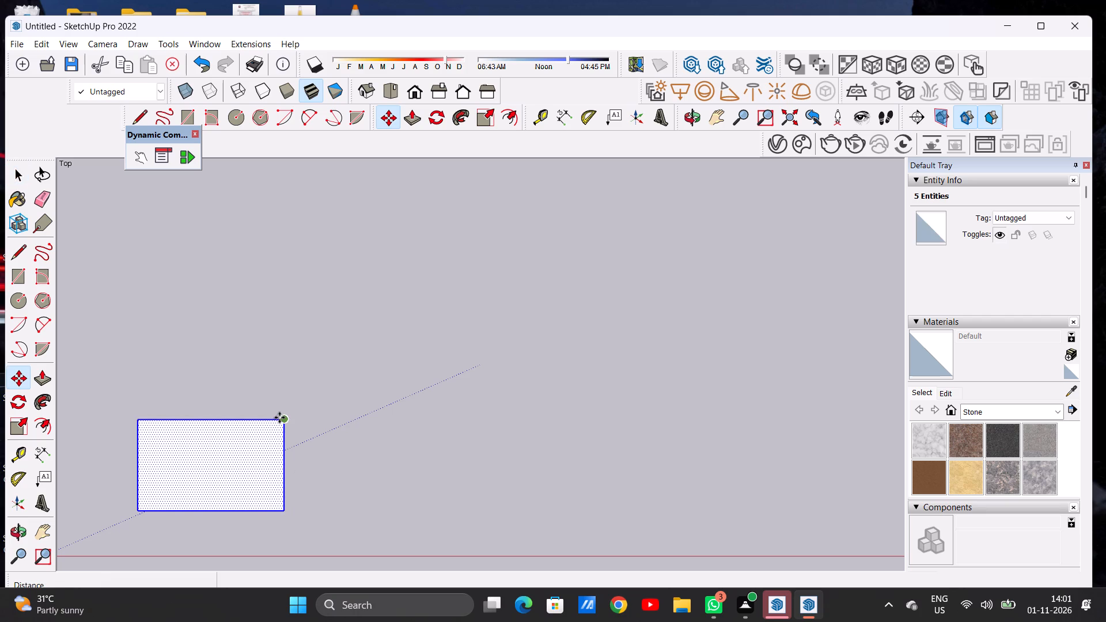
{"action": "left_click", "coordinate": [285, 420]}
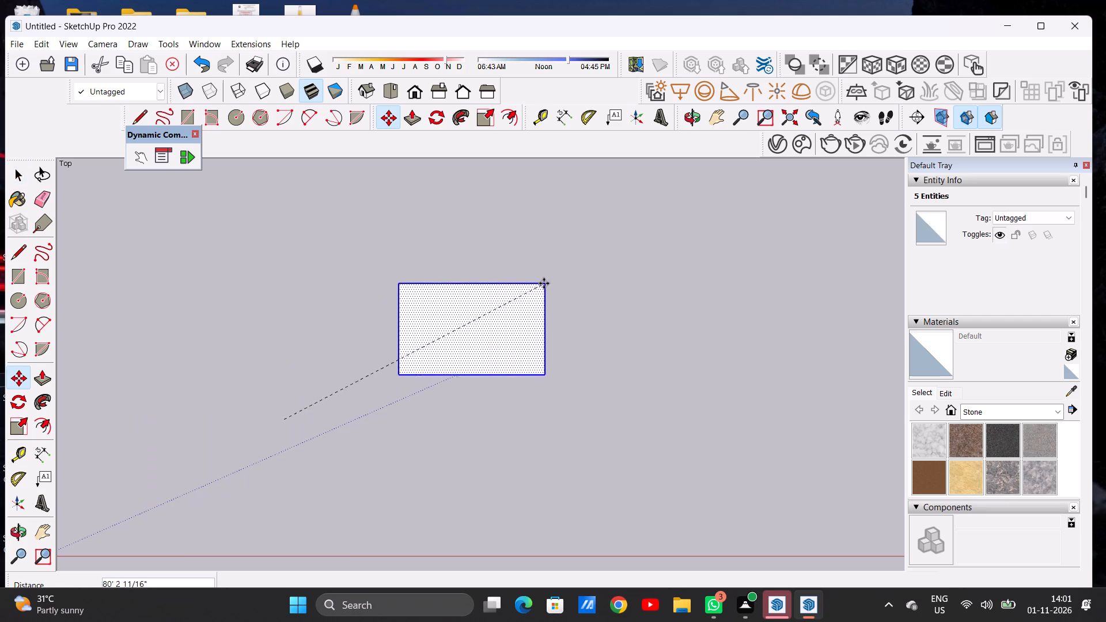
{"action": "left_click", "coordinate": [533, 278]}
{"action": "key", "text": "space"}
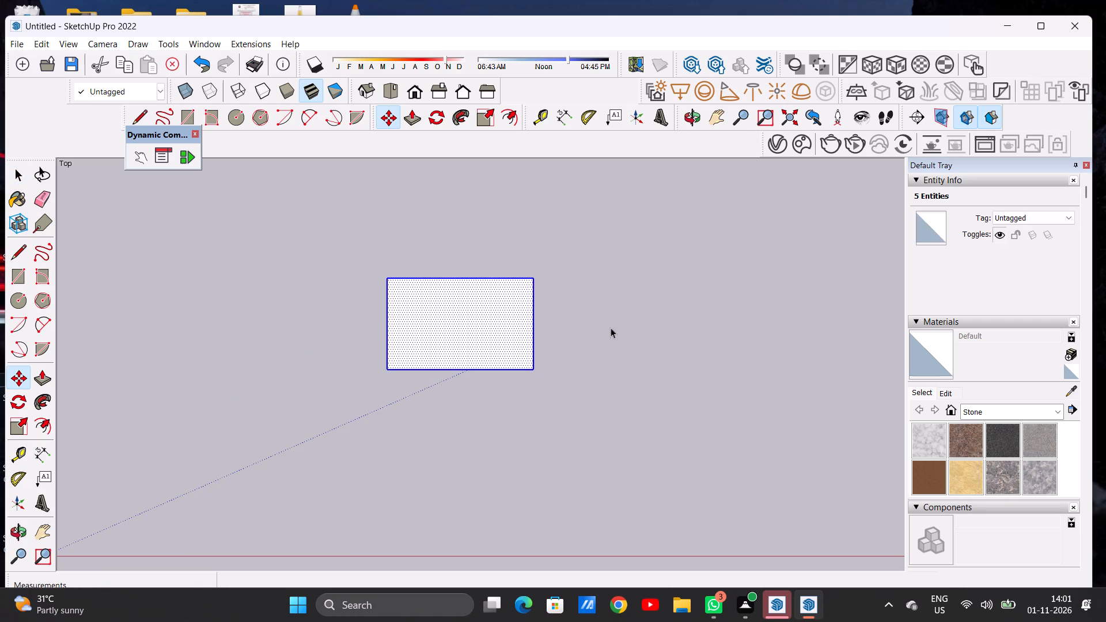
{"action": "left_click", "coordinate": [649, 313]}
Examine the moved rectangle in perspective from several viewing angles.
{"action": "scroll", "coordinate": [402, 273], "scroll_direction": "up", "scroll_amount": 9}
{"action": "middle_click_drag", "start_coordinate": [498, 452], "coordinate": [501, 328]}
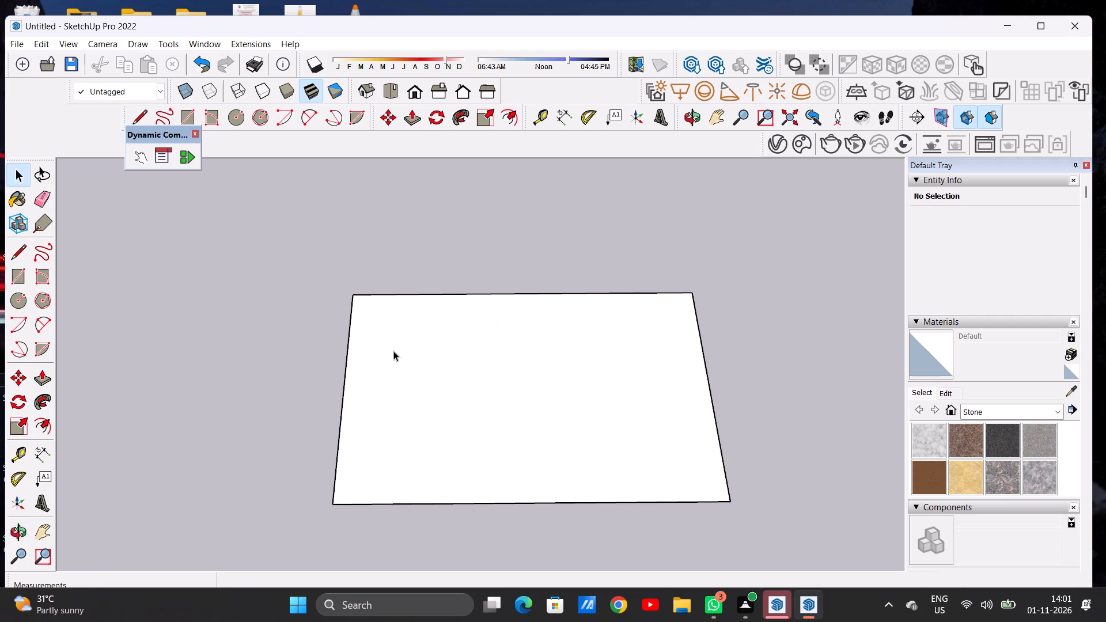
{"action": "scroll", "coordinate": [393, 351], "scroll_direction": "down", "scroll_amount": 5}
{"action": "middle_click_drag", "start_coordinate": [499, 405], "coordinate": [497, 321]}
{"action": "scroll", "coordinate": [374, 362], "scroll_direction": "up", "scroll_amount": 8}
{"action": "scroll", "coordinate": [298, 362], "scroll_direction": "down", "scroll_amount": 6}
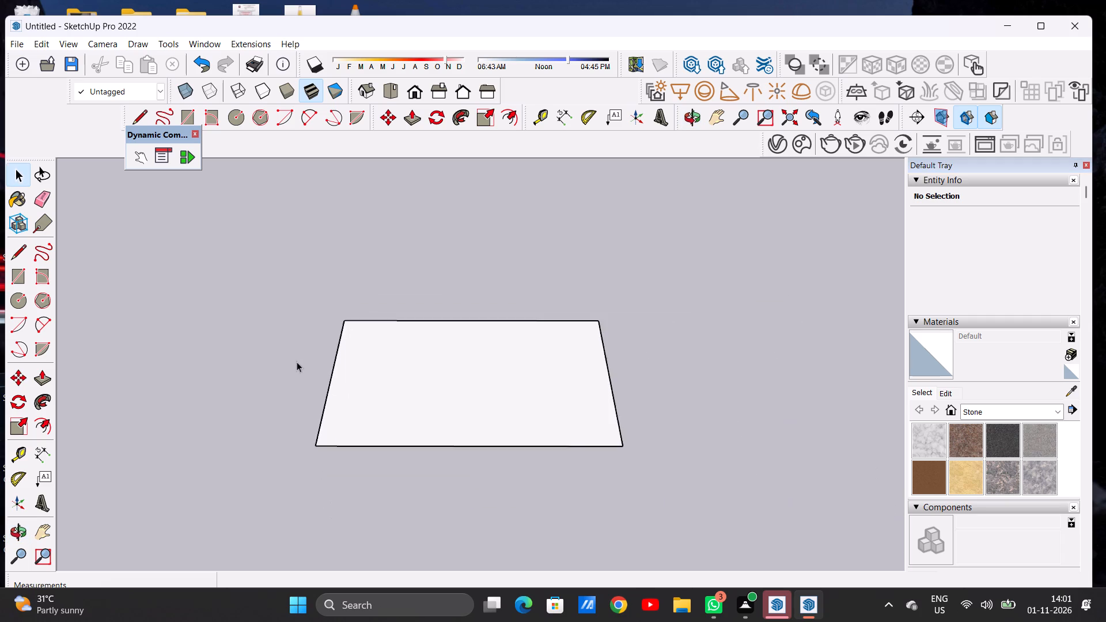
{"action": "scroll", "coordinate": [297, 362], "scroll_direction": "down", "scroll_amount": 7}
{"action": "scroll", "coordinate": [423, 358], "scroll_direction": "up", "scroll_amount": 6}
{"action": "middle_click_drag", "start_coordinate": [423, 356], "coordinate": [435, 461]}
{"action": "middle_click_drag", "start_coordinate": [424, 363], "coordinate": [408, 392]}
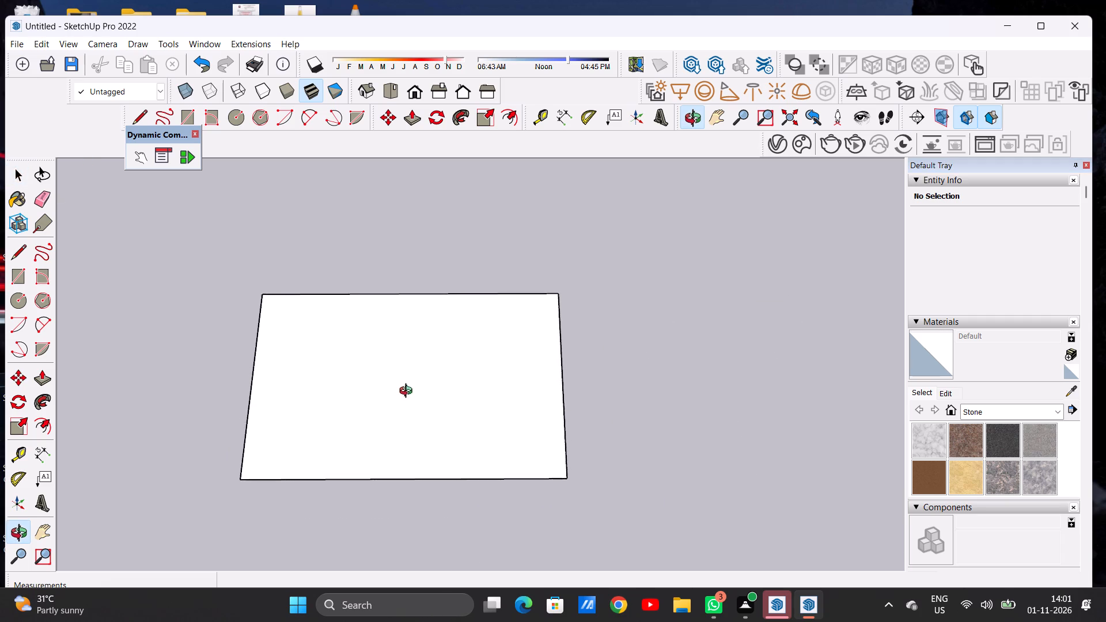
{"action": "middle_click_drag", "start_coordinate": [408, 392], "coordinate": [404, 457]}
{"action": "middle_click_drag", "start_coordinate": [436, 453], "coordinate": [446, 445]}
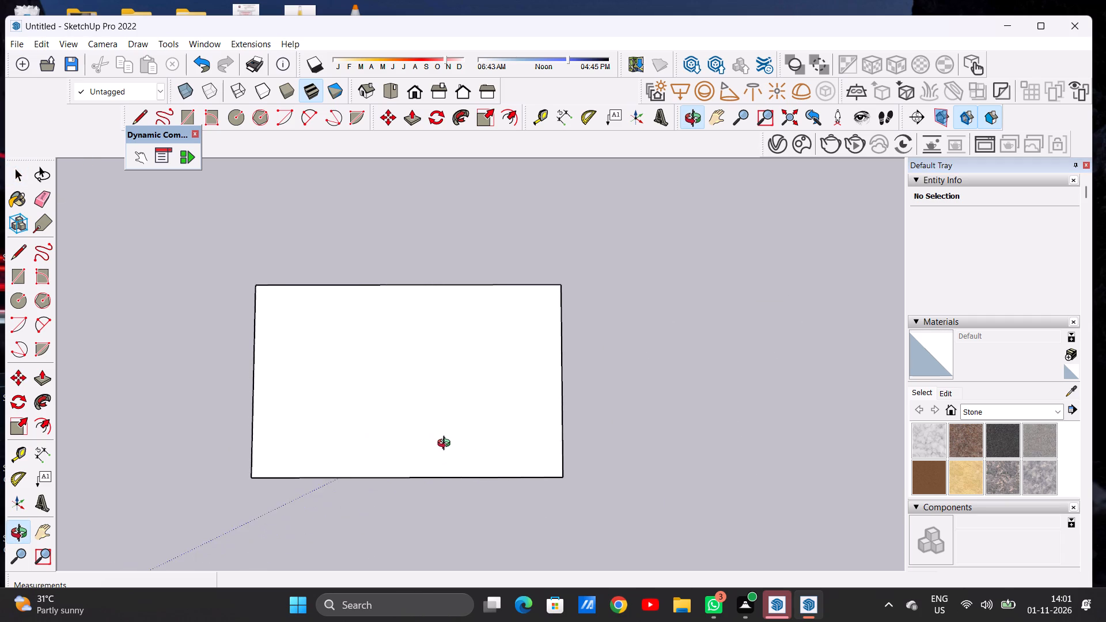
{"action": "middle_click_drag", "start_coordinate": [446, 445], "coordinate": [448, 437]}
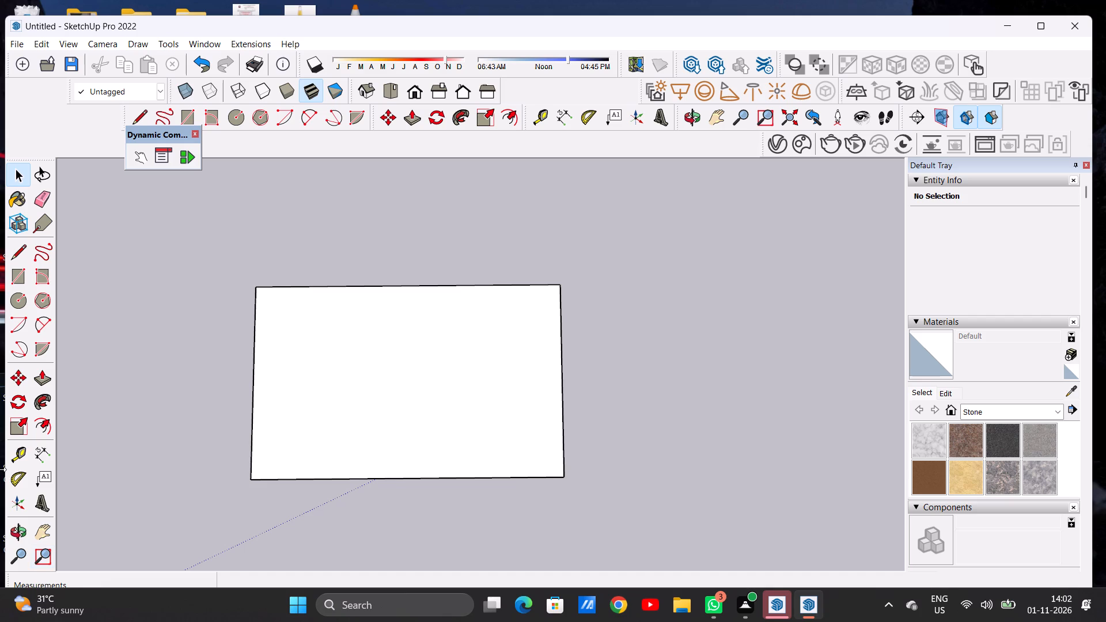
Draw an adjoining rectangle about 15' 5" by 25' outward from the base rectangle's right-hand 25' edge.
{"action": "scroll", "coordinate": [373, 407], "scroll_direction": "down", "scroll_amount": 7}
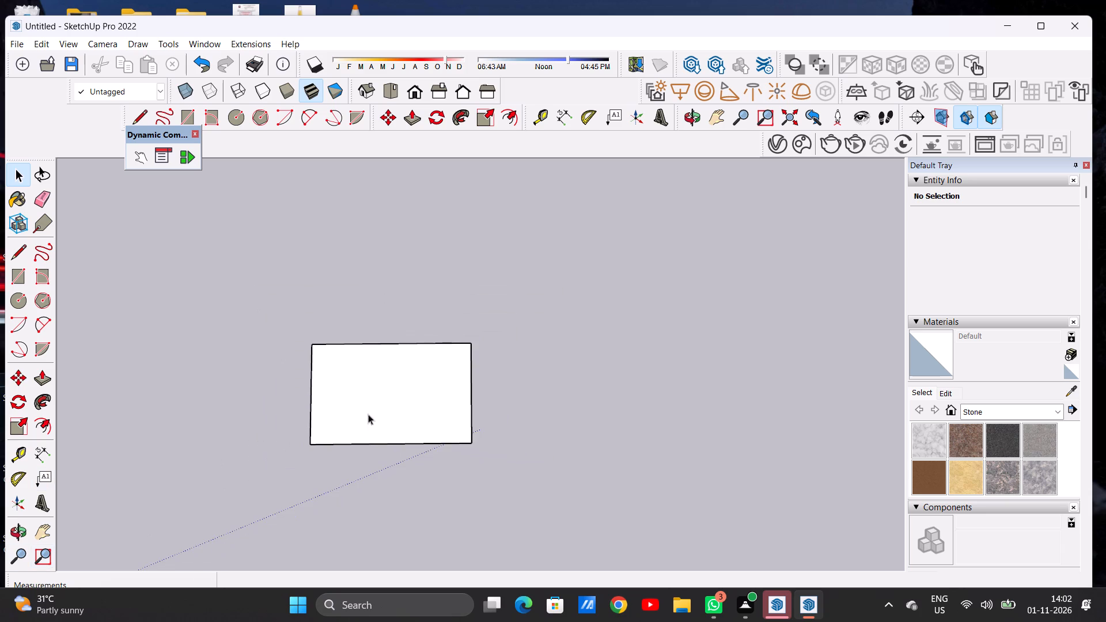
{"action": "scroll", "coordinate": [368, 441], "scroll_direction": "up", "scroll_amount": 8}
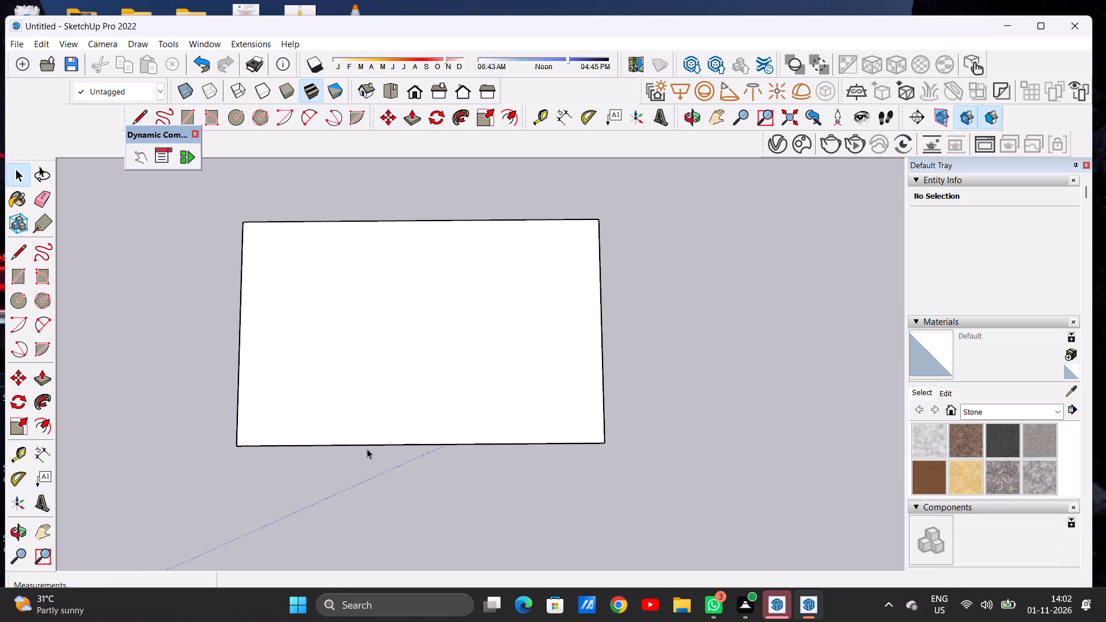
{"action": "key", "text": "r"}
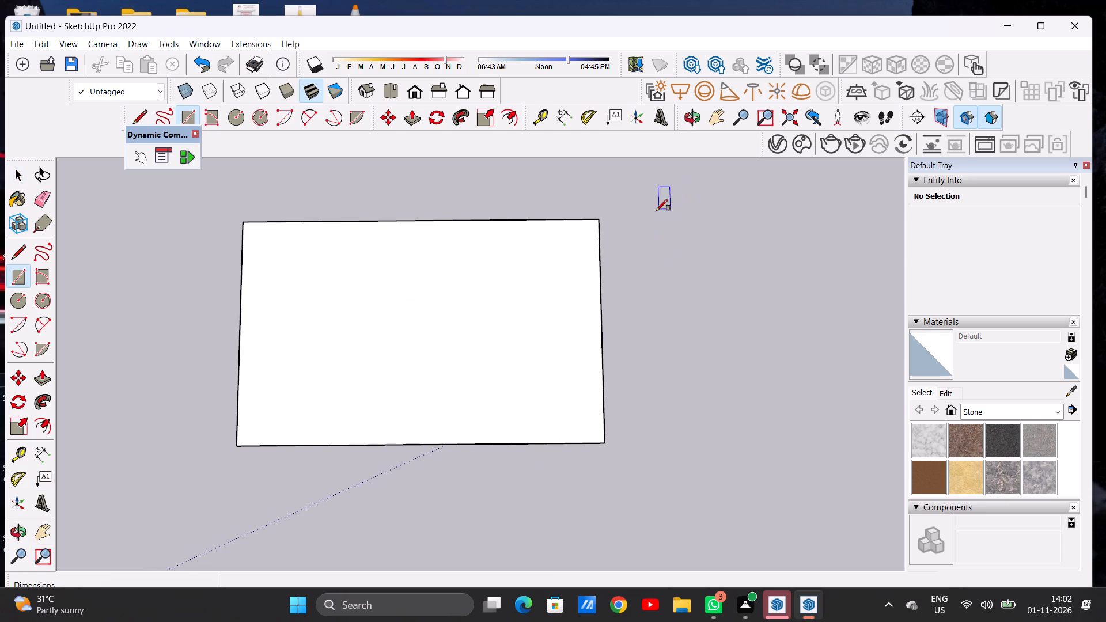
{"action": "left_click", "coordinate": [597, 218]}
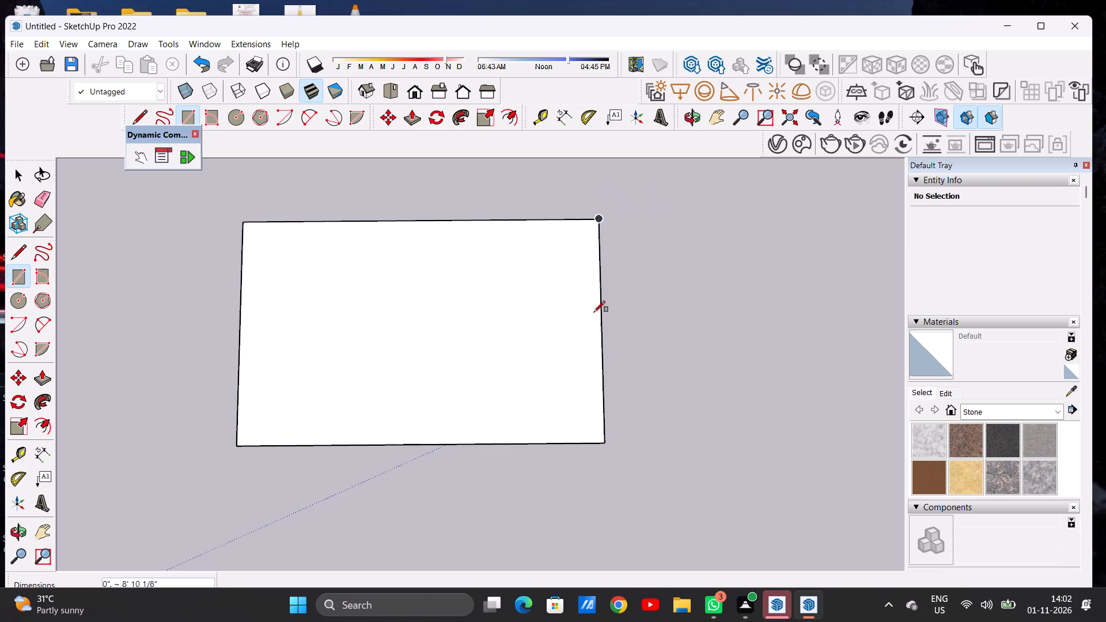
{"action": "left_click", "coordinate": [607, 441]}
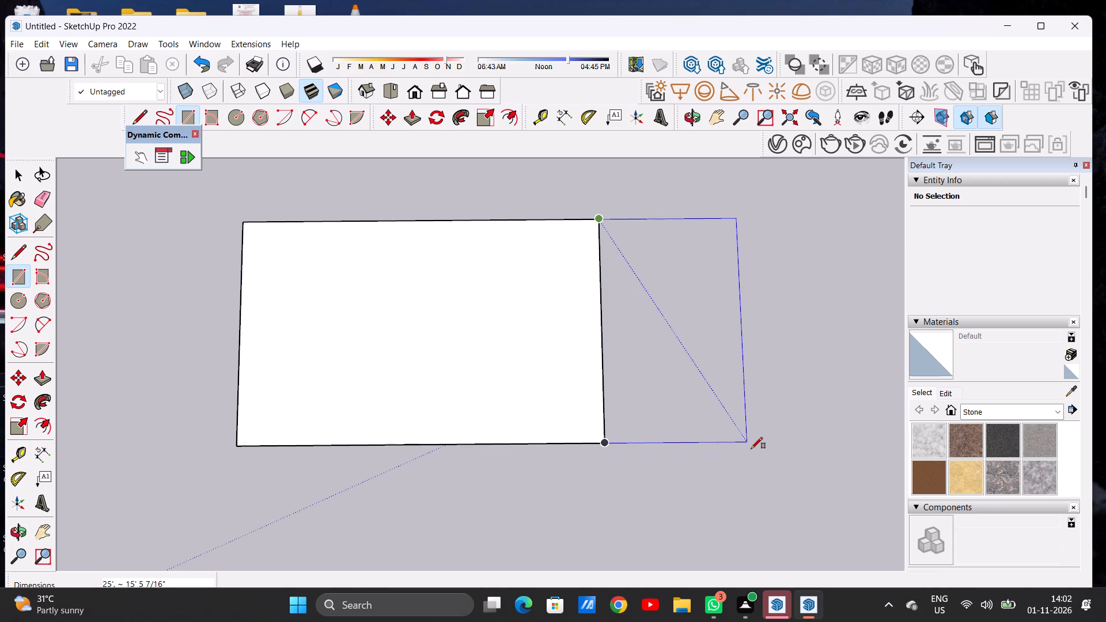
{"action": "left_click", "coordinate": [751, 449]}
{"action": "key", "text": "space"}
Erase the edge shared by the two rectangles to merge them into one face.
{"action": "type", "text": "E"}
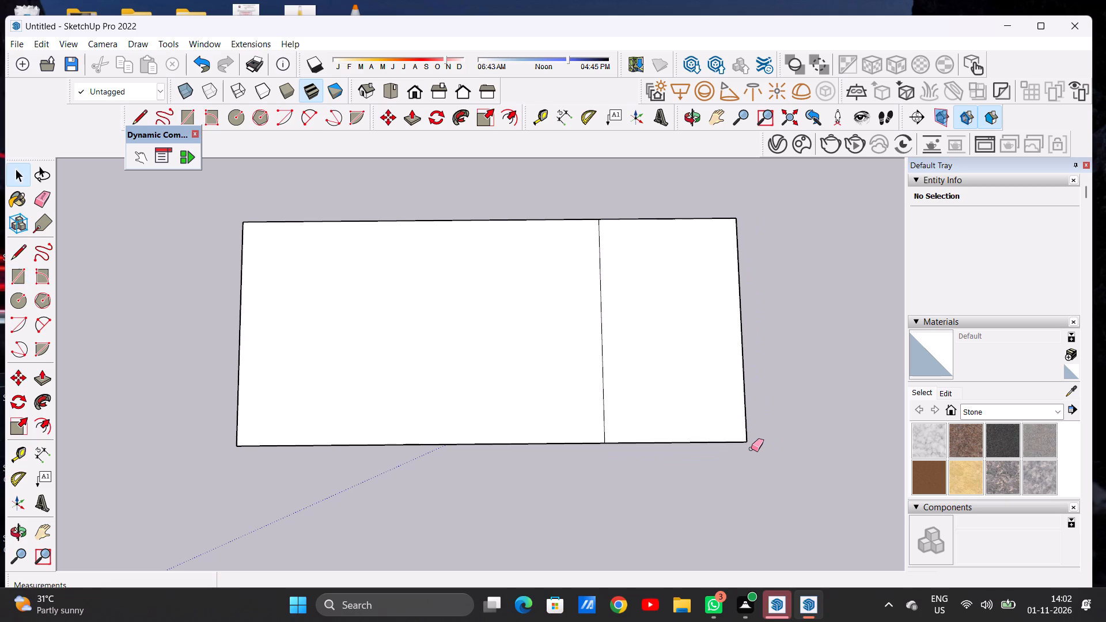
{"action": "scroll", "coordinate": [641, 380], "scroll_direction": "up", "scroll_amount": 1}
{"action": "scroll", "coordinate": [643, 371], "scroll_direction": "down", "scroll_amount": 1}
{"action": "scroll", "coordinate": [643, 369], "scroll_direction": "up", "scroll_amount": 4}
{"action": "left_click_drag", "start_coordinate": [623, 361], "coordinate": [578, 376]}
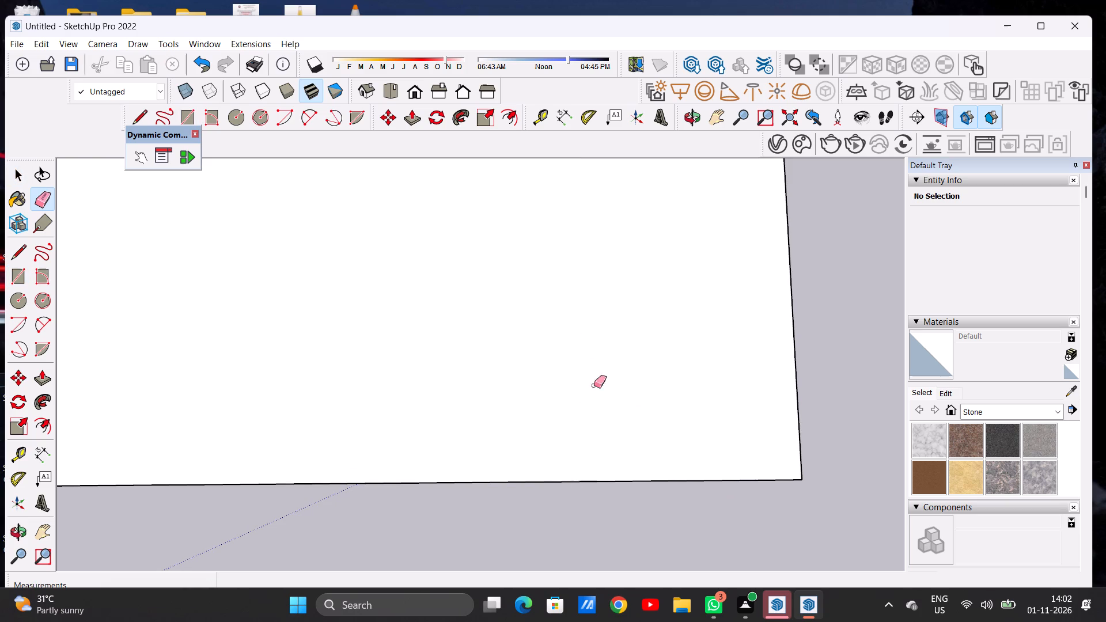
{"action": "scroll", "coordinate": [653, 401], "scroll_direction": "down", "scroll_amount": 12}
{"action": "scroll", "coordinate": [634, 425], "scroll_direction": "up", "scroll_amount": 7}
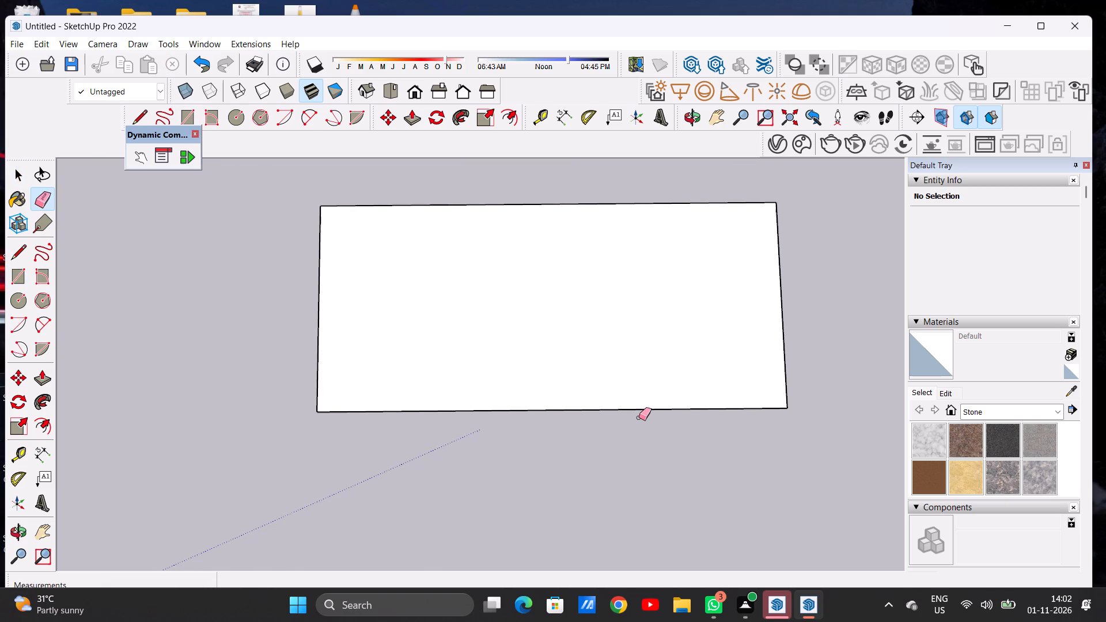
{"action": "key", "text": "space"}
Push/Pull the merged rectangular face upward by 9" to form a slab.
{"action": "scroll", "coordinate": [432, 425], "scroll_direction": "down", "scroll_amount": 7}
{"action": "scroll", "coordinate": [474, 424], "scroll_direction": "up", "scroll_amount": 6}
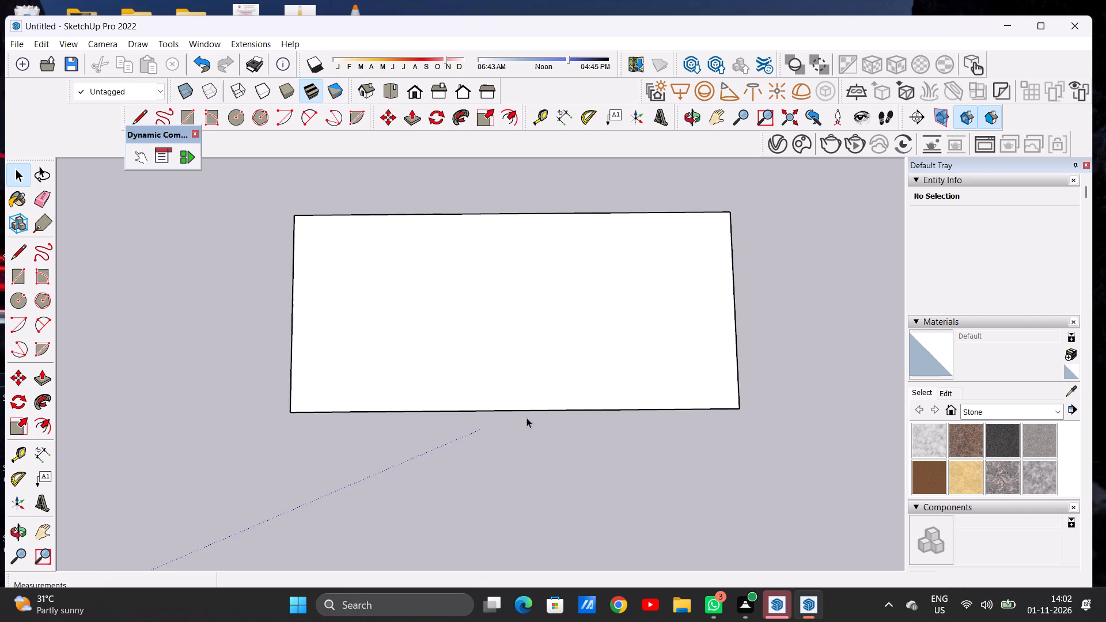
{"action": "middle_click_drag", "start_coordinate": [527, 415], "coordinate": [518, 408]}
{"action": "middle_click_drag", "start_coordinate": [533, 431], "coordinate": [547, 351]}
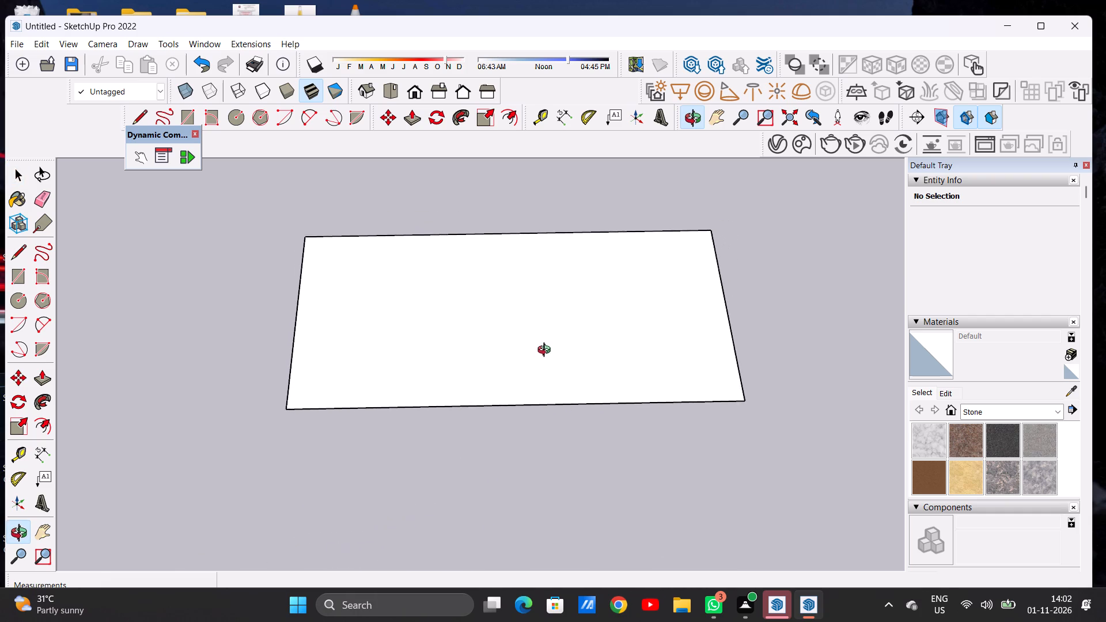
{"action": "middle_click_drag", "start_coordinate": [547, 351], "coordinate": [541, 323]}
{"action": "scroll", "coordinate": [596, 378], "scroll_direction": "up", "scroll_amount": 3}
{"action": "middle_click_drag", "start_coordinate": [607, 397], "coordinate": [608, 368]}
{"action": "scroll", "coordinate": [558, 409], "scroll_direction": "down", "scroll_amount": 3}
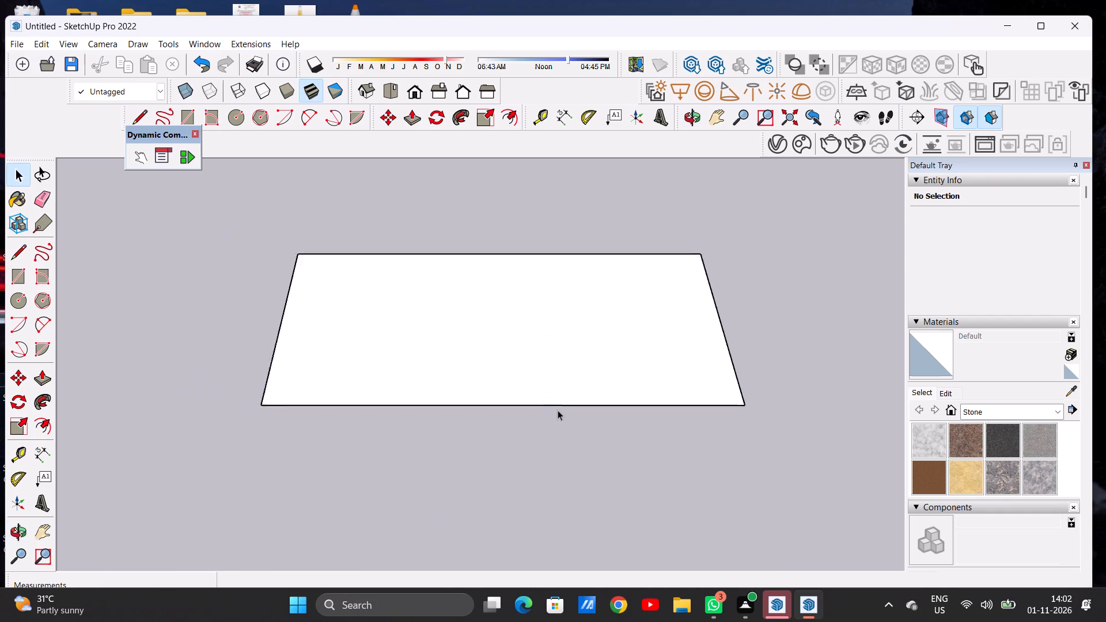
{"action": "scroll", "coordinate": [558, 410], "scroll_direction": "down", "scroll_amount": 3}
{"action": "middle_click_drag", "start_coordinate": [579, 403], "coordinate": [581, 384]}
{"action": "scroll", "coordinate": [581, 384], "scroll_direction": "up", "scroll_amount": 3}
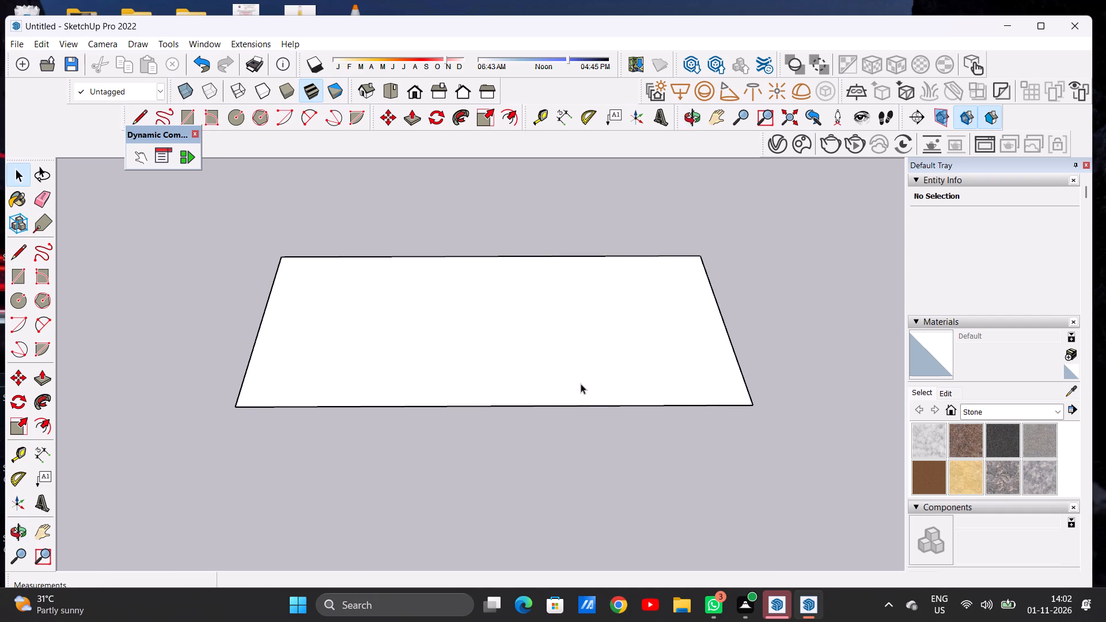
{"action": "key", "text": "p"}
{"action": "left_click", "coordinate": [648, 377]}
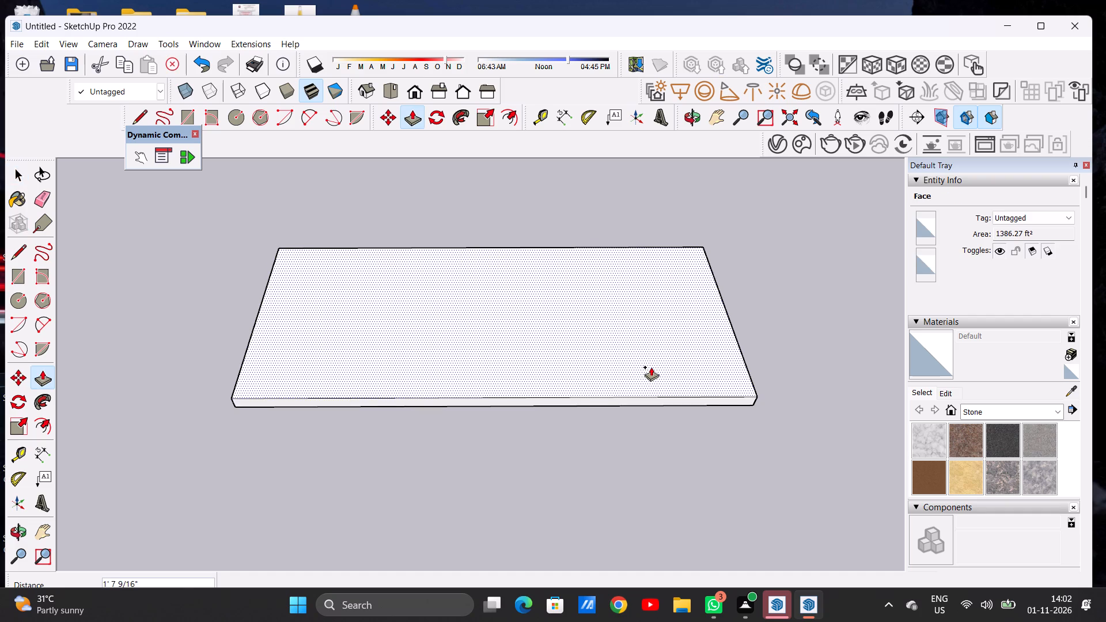
{"action": "middle_click_drag", "start_coordinate": [664, 376], "coordinate": [665, 333]}
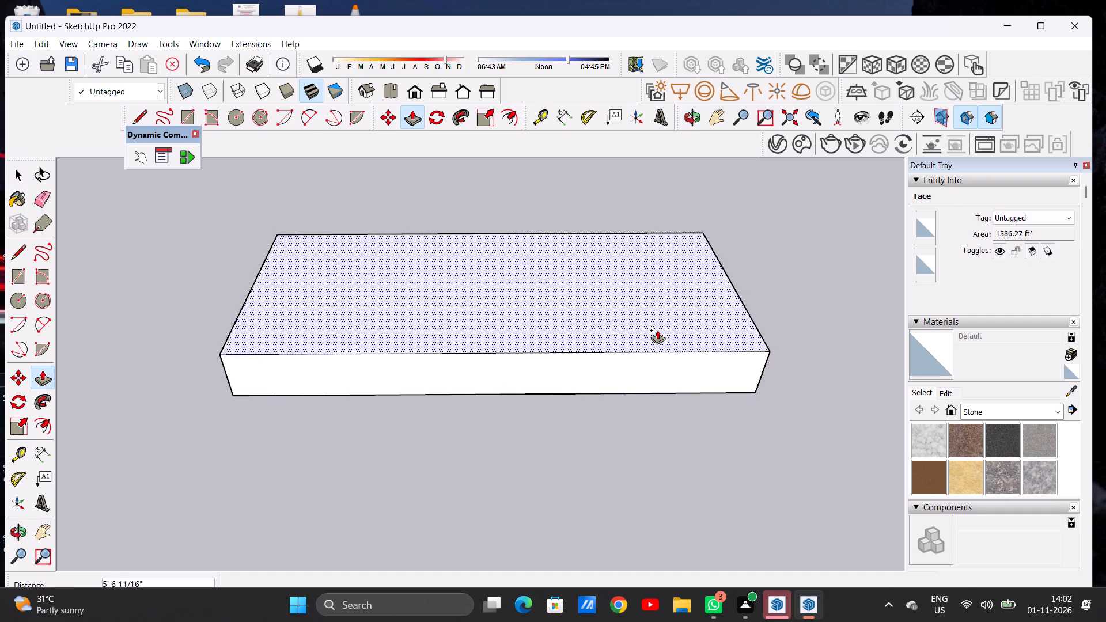
{"action": "middle_click_drag", "start_coordinate": [681, 366], "coordinate": [677, 306]}
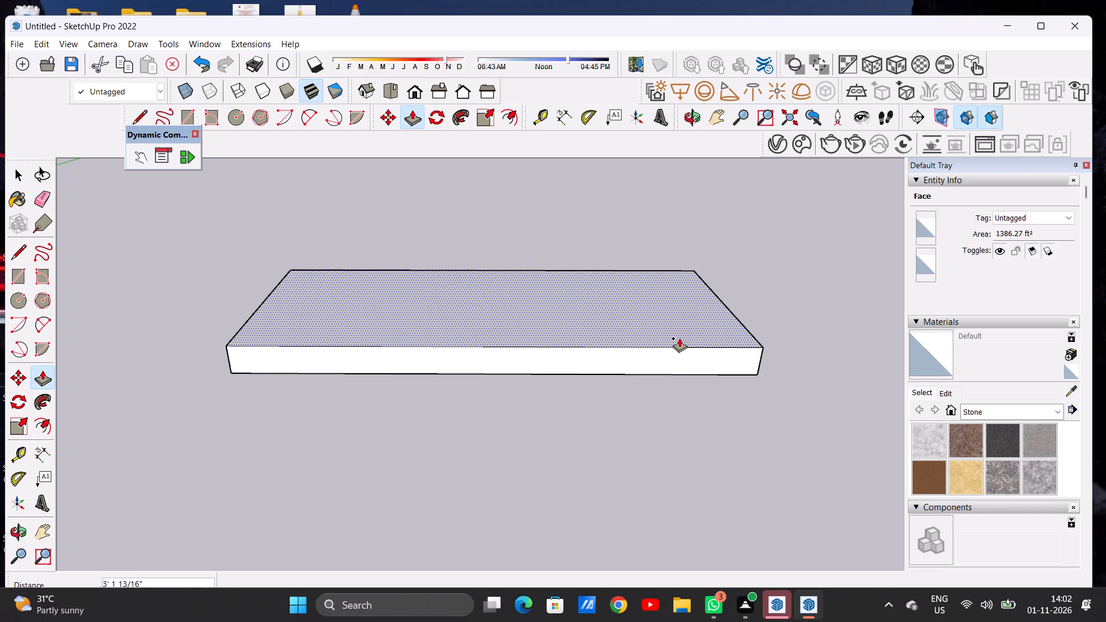
{"action": "key", "text": "9"}
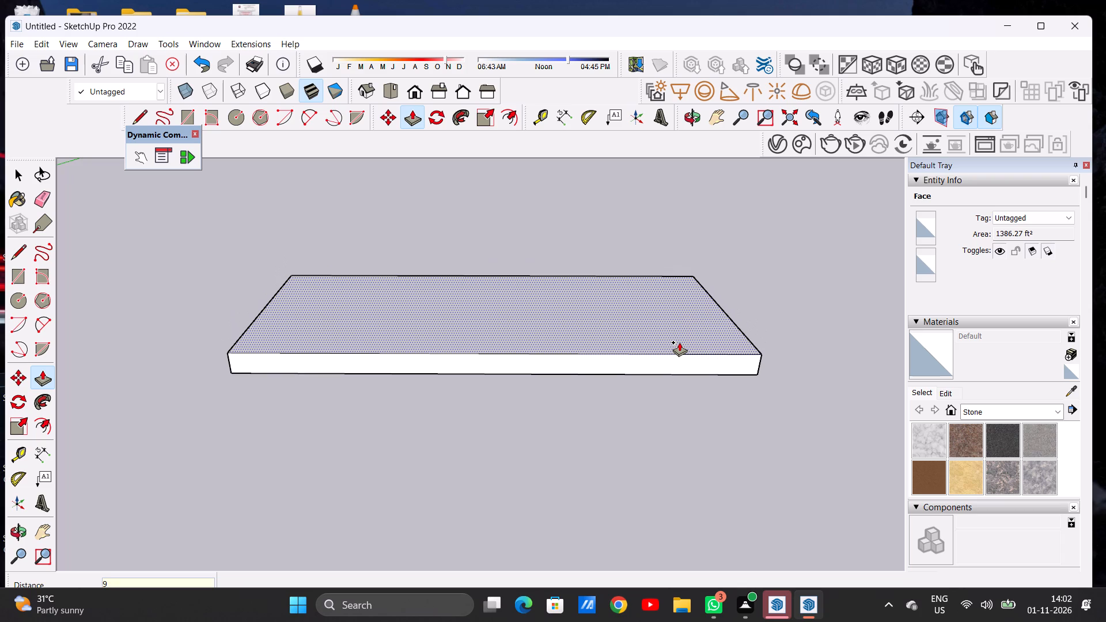
{"action": "key", "text": "shift+quotedbl"}
{"action": "key", "text": "Return"}
{"action": "key", "text": "space"}
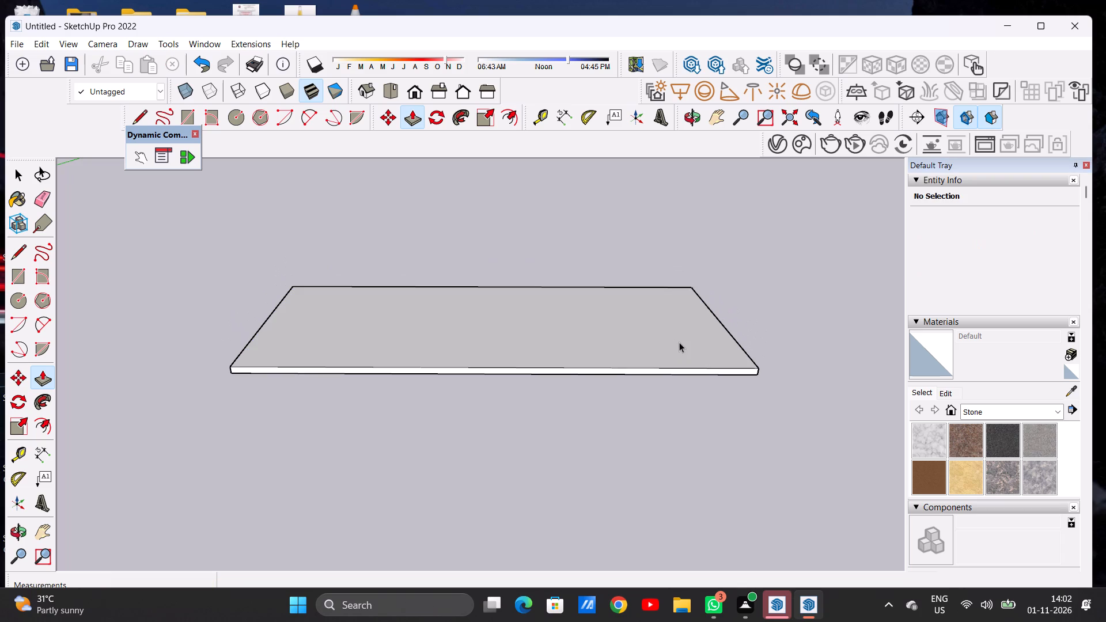
Examine the slab's thickness and top face from several viewing angles.
{"action": "scroll", "coordinate": [481, 363], "scroll_direction": "down", "scroll_amount": 7}
{"action": "middle_click_drag", "start_coordinate": [494, 333], "coordinate": [506, 475]}
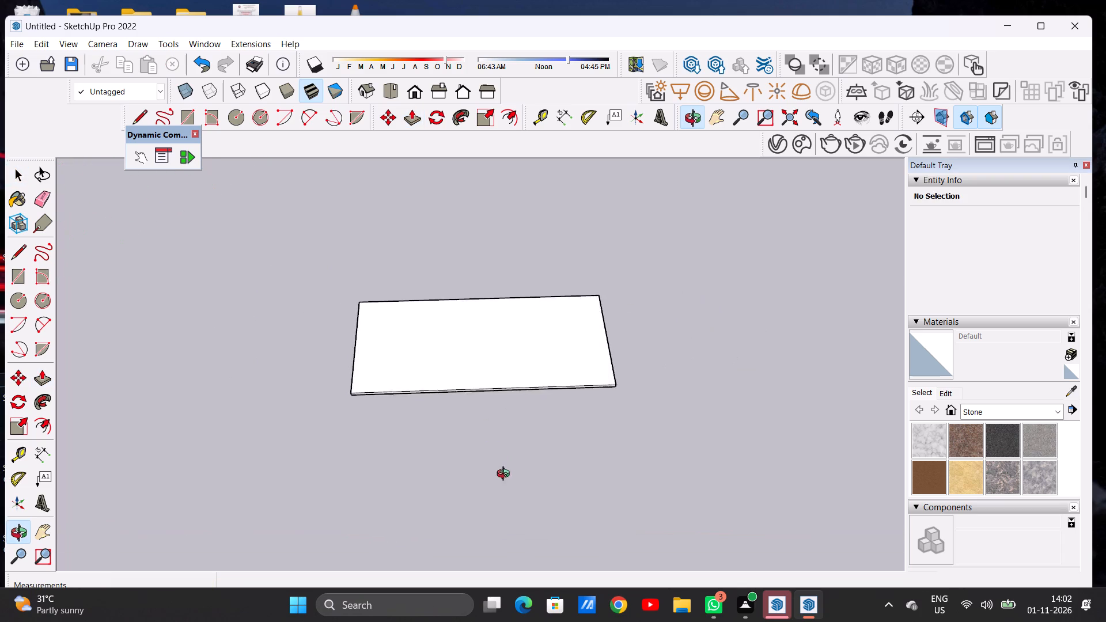
{"action": "middle_click_drag", "start_coordinate": [506, 475], "coordinate": [497, 502]}
{"action": "scroll", "coordinate": [471, 383], "scroll_direction": "up", "scroll_amount": 13}
{"action": "middle_click", "coordinate": [546, 408]}
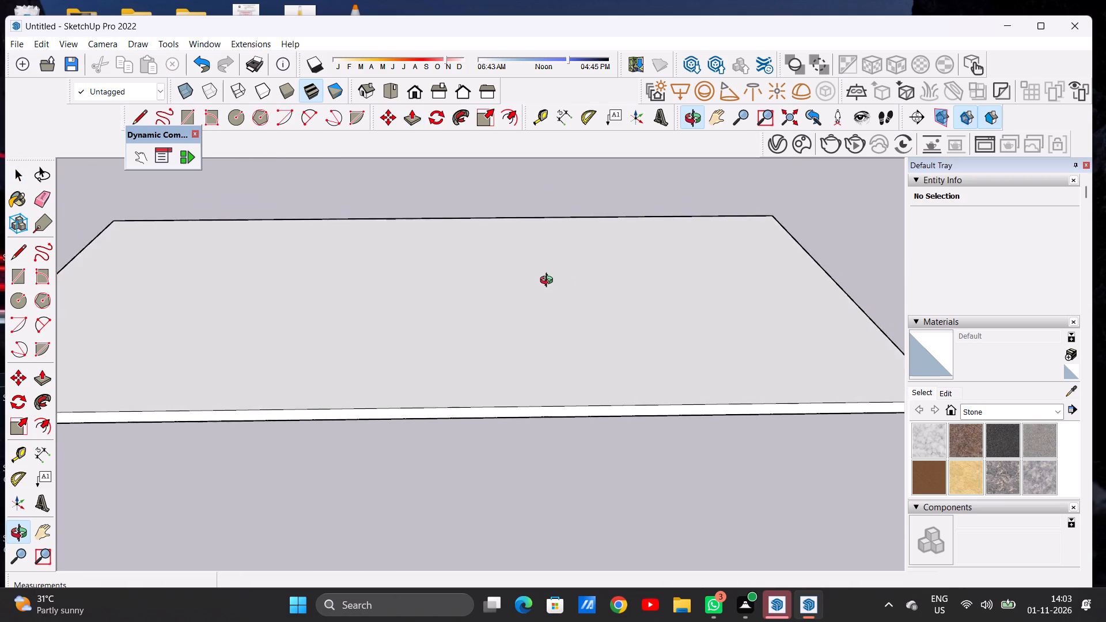
{"action": "scroll", "coordinate": [524, 401], "scroll_direction": "down", "scroll_amount": 10}
{"action": "middle_click_drag", "start_coordinate": [530, 351], "coordinate": [531, 377]}
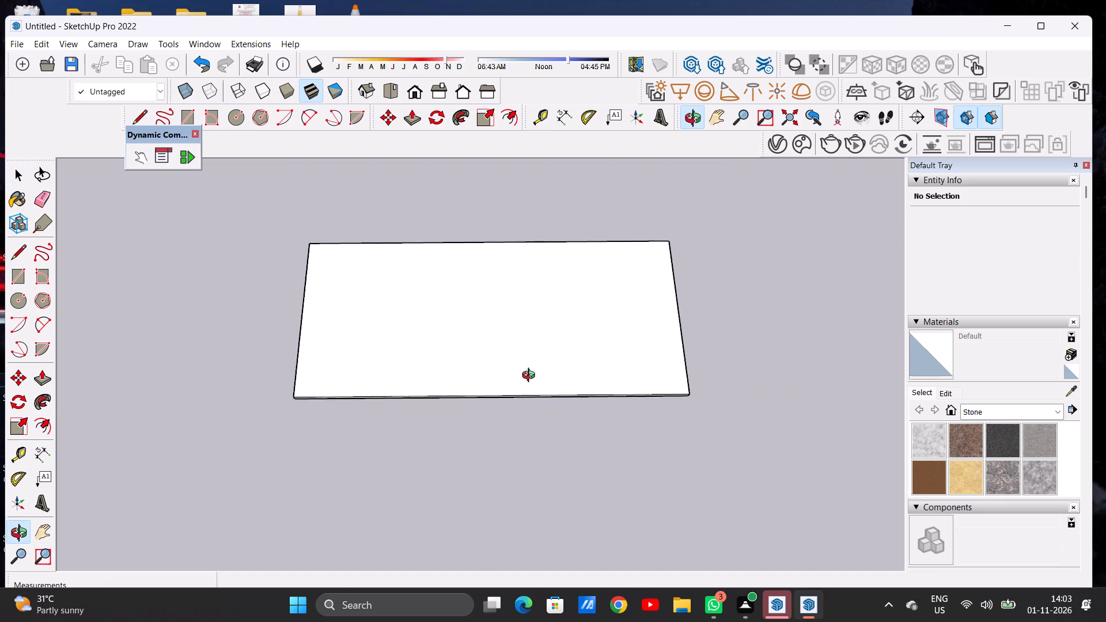
{"action": "middle_click_drag", "start_coordinate": [531, 377], "coordinate": [530, 455]}
{"action": "scroll", "coordinate": [525, 371], "scroll_direction": "up", "scroll_amount": 5}
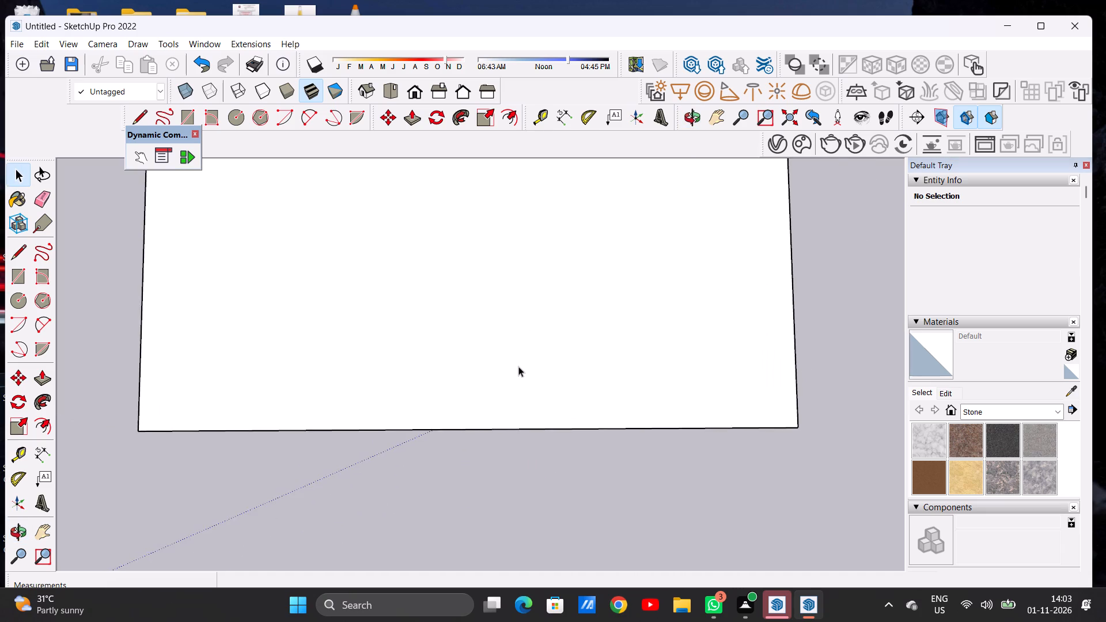
{"action": "middle_click_drag", "start_coordinate": [518, 366], "coordinate": [522, 381]}
{"action": "scroll", "coordinate": [516, 378], "scroll_direction": "down", "scroll_amount": 4}
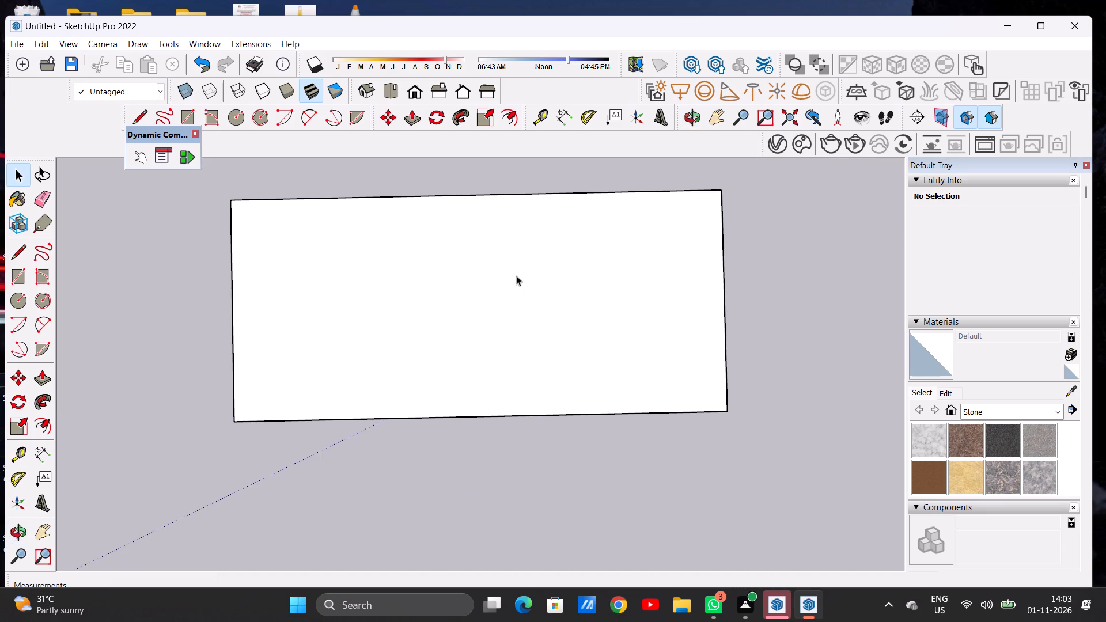
Offset the outline of the slab's top face inward by about 1' 5 1/4" from a top view.
{"action": "middle_click_drag", "start_coordinate": [562, 346], "coordinate": [570, 334]}
{"action": "left_click", "coordinate": [396, 95]}
{"action": "scroll", "coordinate": [528, 343], "scroll_direction": "down", "scroll_amount": 3}
{"action": "scroll", "coordinate": [490, 355], "scroll_direction": "up", "scroll_amount": 5}
{"action": "type", "text": "OF"}
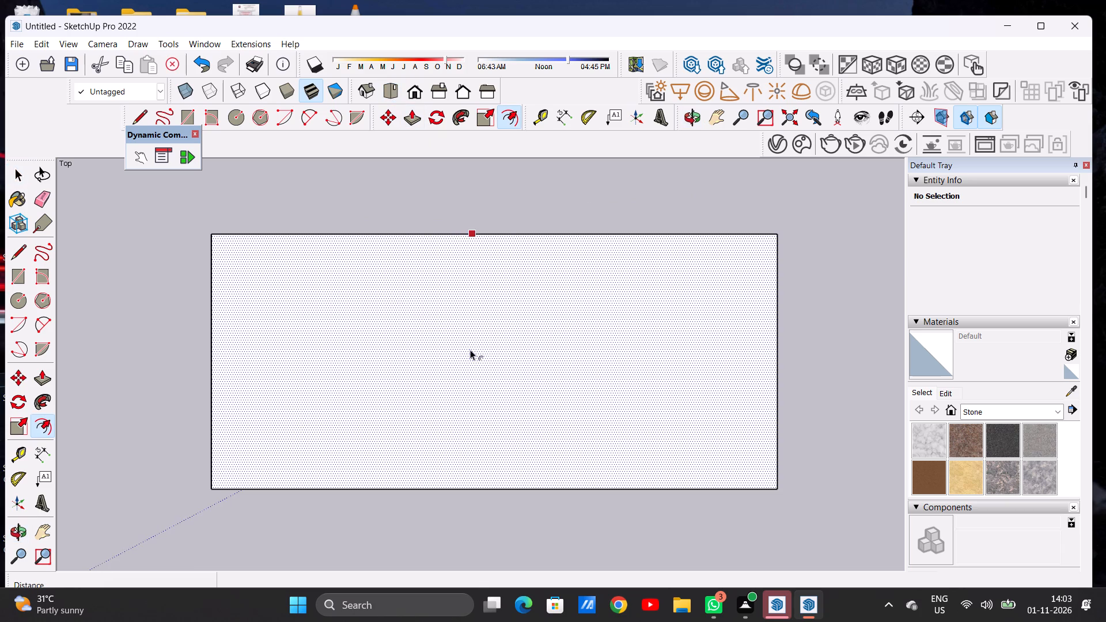
{"action": "left_click", "coordinate": [377, 288]}
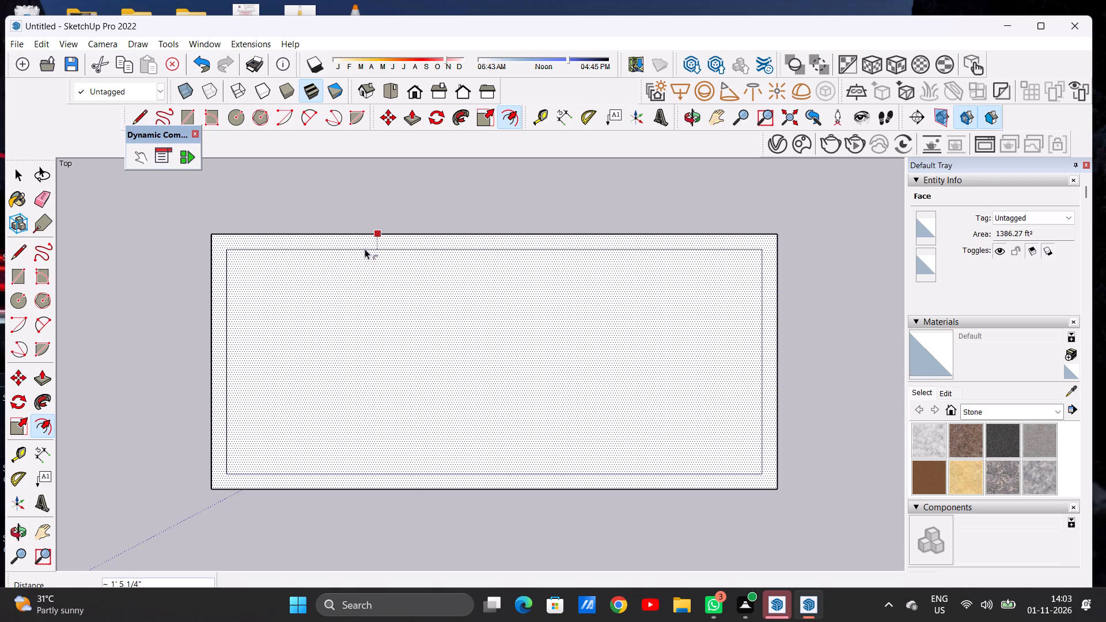
{"action": "left_click", "coordinate": [365, 249]}
{"action": "key", "text": "space"}
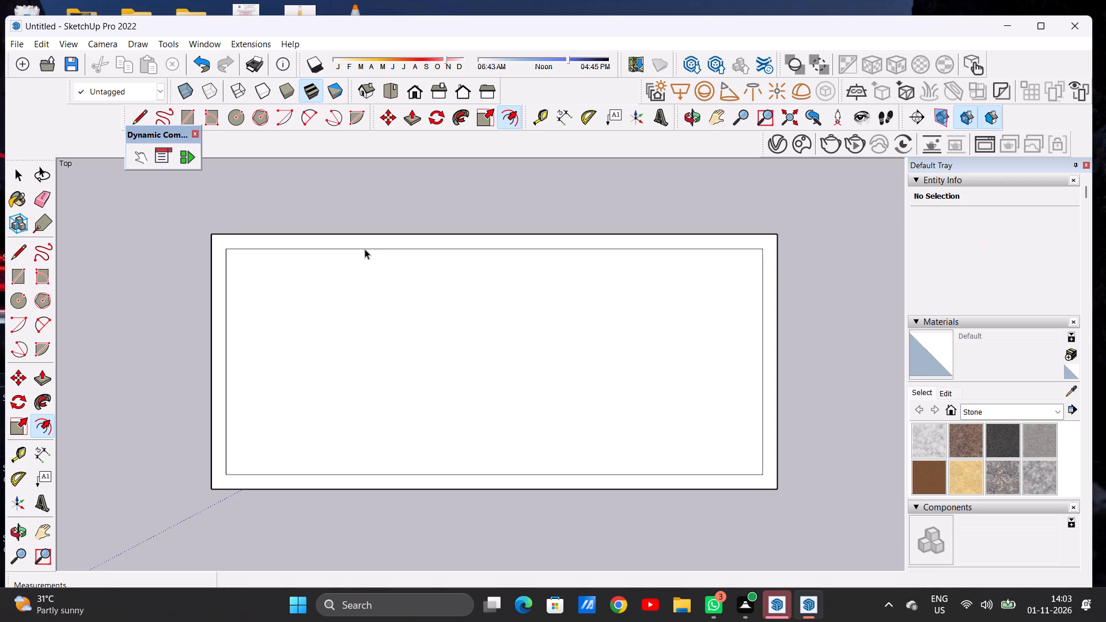
Draw a line about 1' 5 1/4" long from the inner outline's front-left corner straight to the slab's front edge.
{"action": "scroll", "coordinate": [497, 335], "scroll_direction": "down", "scroll_amount": 5}
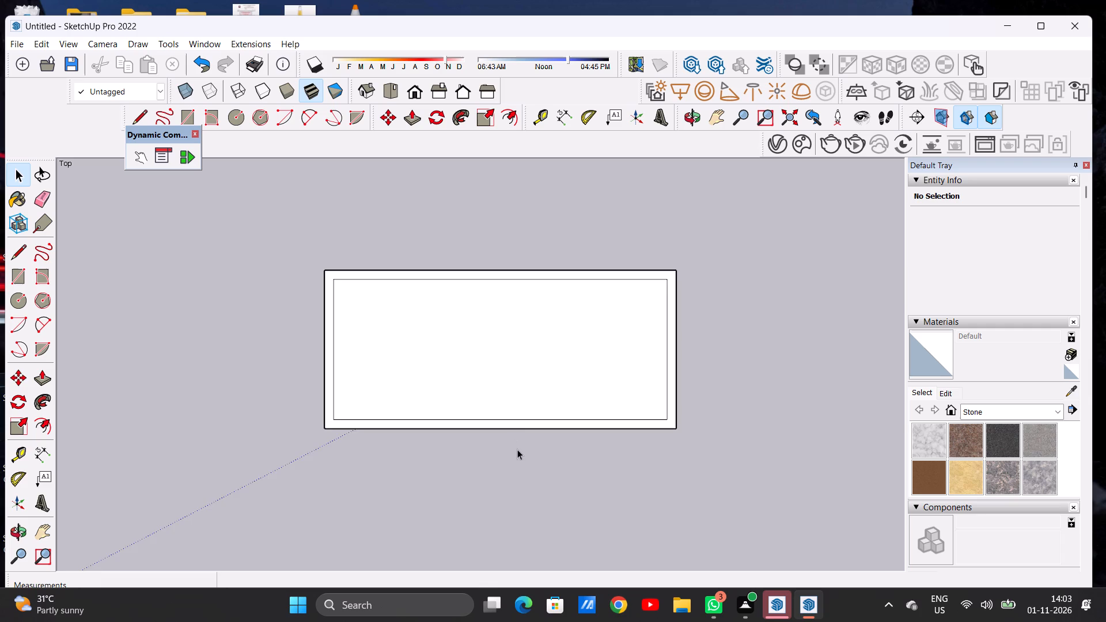
{"action": "scroll", "coordinate": [519, 454], "scroll_direction": "up", "scroll_amount": 4}
{"action": "middle_click_drag", "start_coordinate": [476, 438], "coordinate": [484, 385]}
{"action": "scroll", "coordinate": [288, 401], "scroll_direction": "up", "scroll_amount": 11}
{"action": "key", "text": "l"}
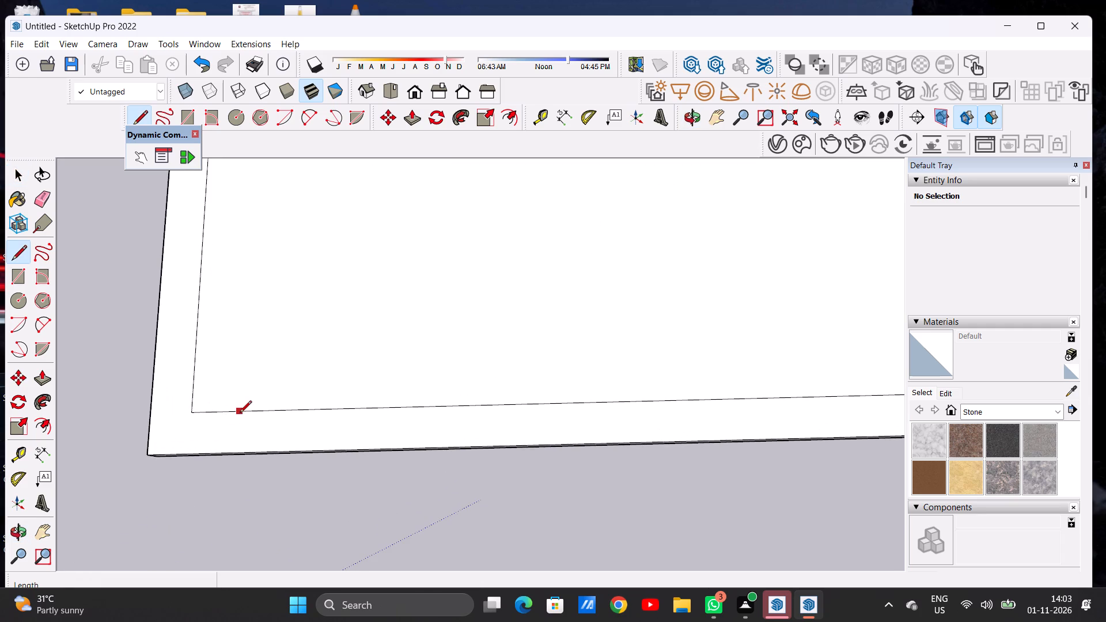
{"action": "scroll", "coordinate": [238, 447], "scroll_direction": "up", "scroll_amount": 1}
{"action": "scroll", "coordinate": [233, 449], "scroll_direction": "down", "scroll_amount": 1}
{"action": "scroll", "coordinate": [228, 450], "scroll_direction": "up", "scroll_amount": 2}
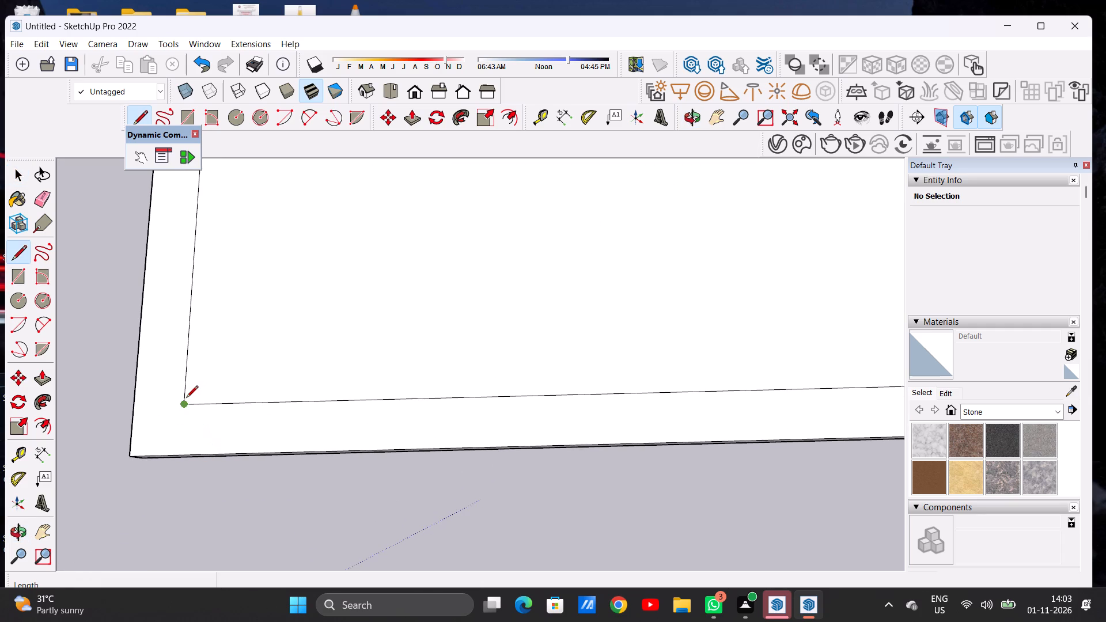
{"action": "left_click", "coordinate": [184, 402]}
{"action": "scroll", "coordinate": [184, 452], "scroll_direction": "up", "scroll_amount": 3}
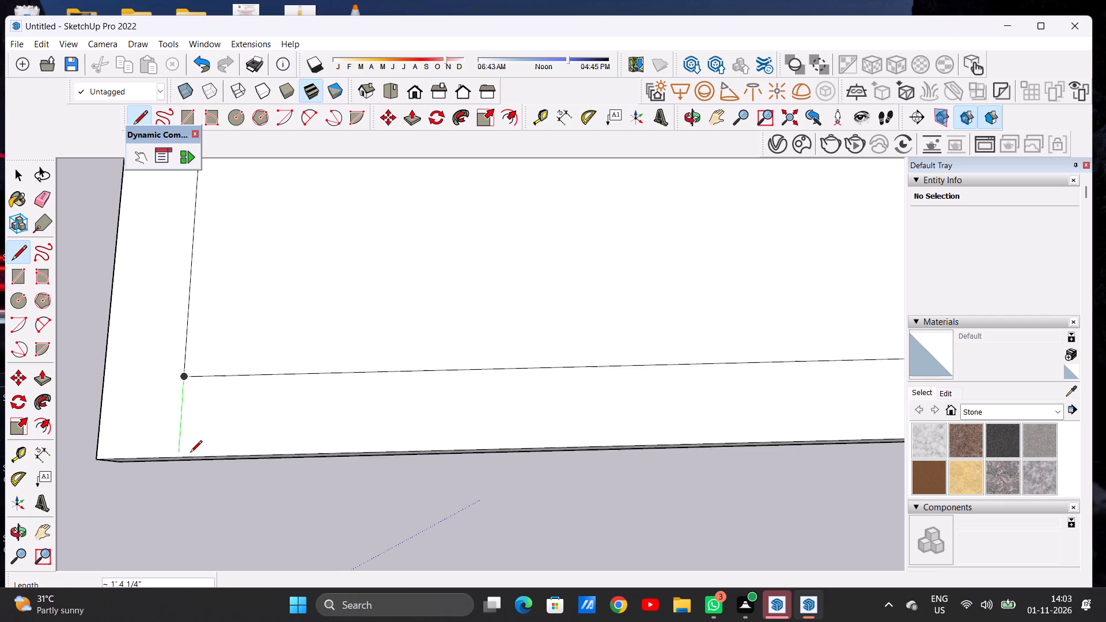
{"action": "scroll", "coordinate": [190, 453], "scroll_direction": "up", "scroll_amount": 10}
{"action": "left_click", "coordinate": [165, 458]}
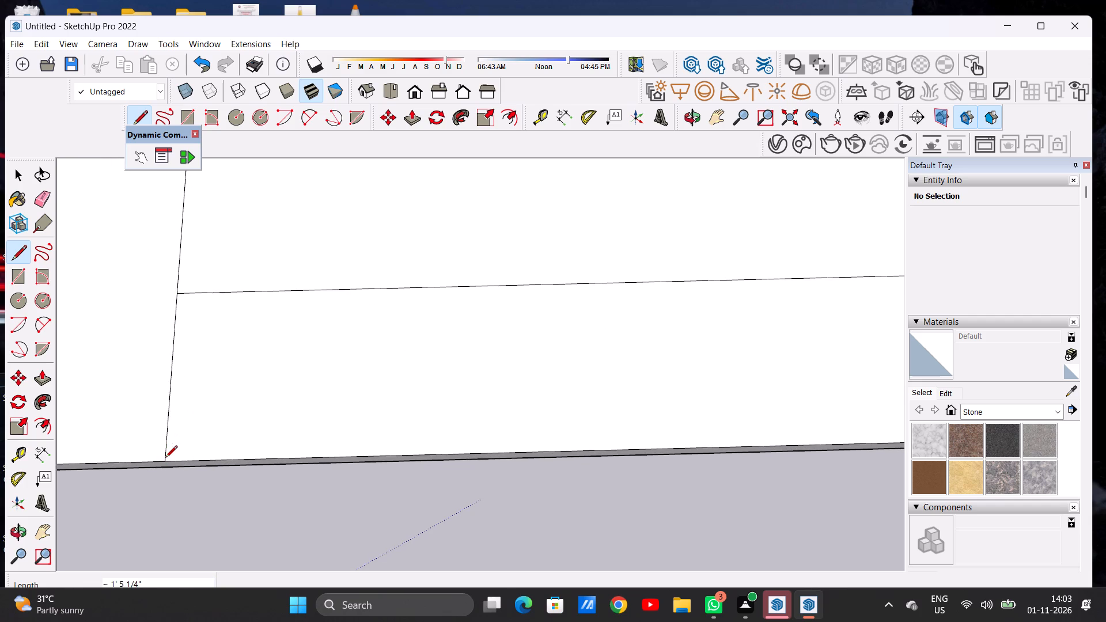
Draw a line about 1' 5 1/4" long from the inner outline's front-right corner straight to the slab's front edge.
{"action": "scroll", "coordinate": [184, 418], "scroll_direction": "down", "scroll_amount": 13}
{"action": "scroll", "coordinate": [188, 423], "scroll_direction": "down", "scroll_amount": 12}
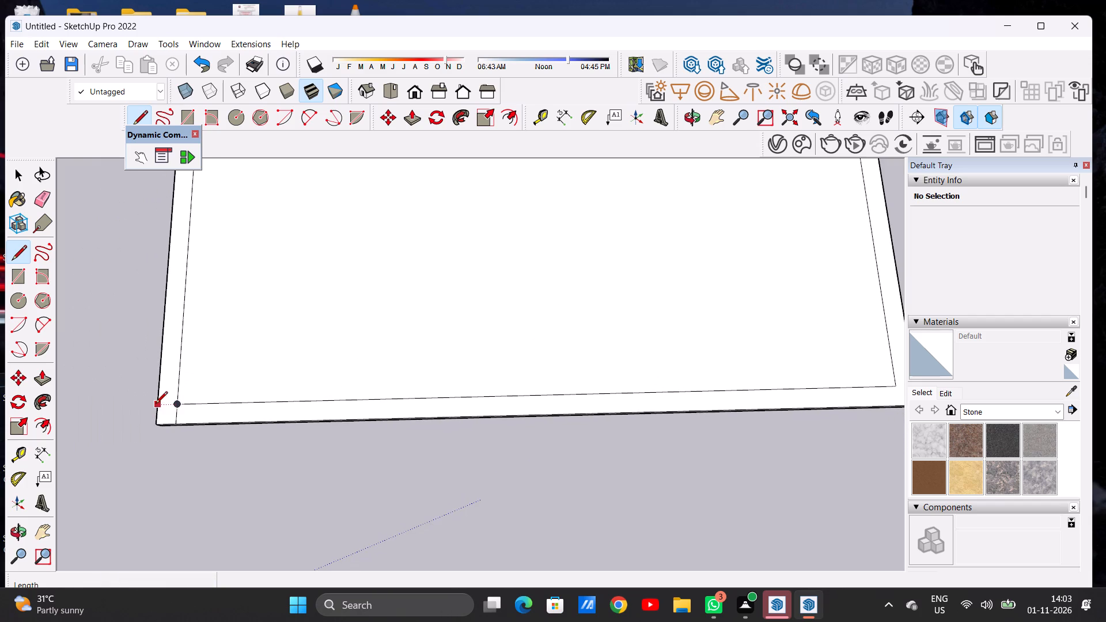
{"action": "scroll", "coordinate": [156, 404], "scroll_direction": "down", "scroll_amount": 2}
{"action": "scroll", "coordinate": [774, 395], "scroll_direction": "up", "scroll_amount": 8}
{"action": "scroll", "coordinate": [840, 394], "scroll_direction": "up", "scroll_amount": 1}
{"action": "scroll", "coordinate": [836, 392], "scroll_direction": "down", "scroll_amount": 1}
{"action": "scroll", "coordinate": [831, 391], "scroll_direction": "up", "scroll_amount": 3}
{"action": "scroll", "coordinate": [810, 395], "scroll_direction": "down", "scroll_amount": 1}
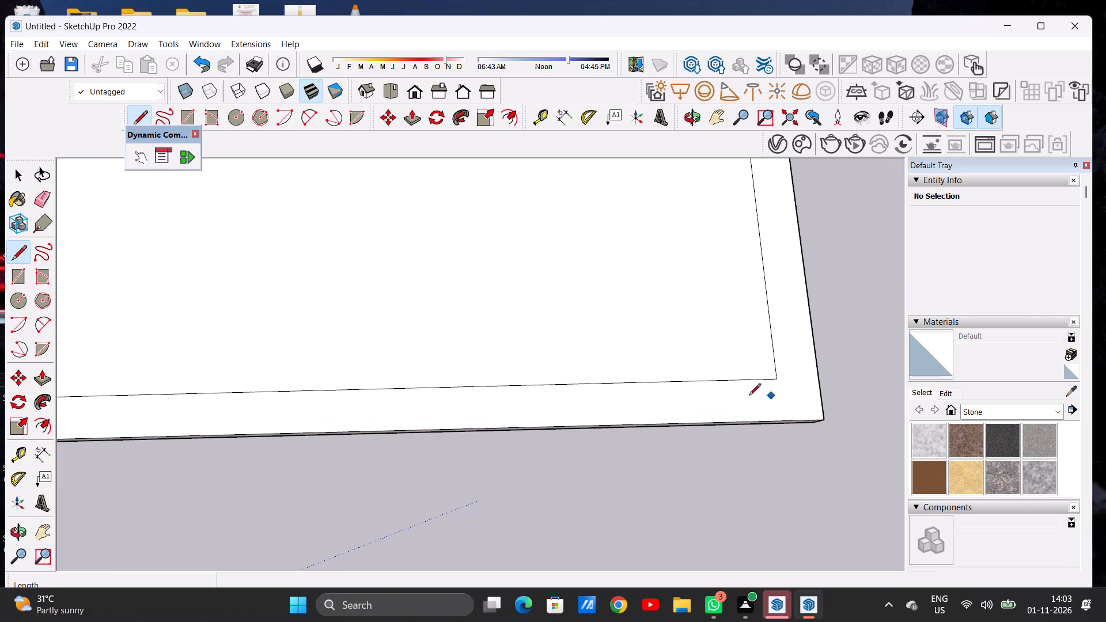
{"action": "scroll", "coordinate": [784, 391], "scroll_direction": "up", "scroll_amount": 14}
{"action": "left_click", "coordinate": [760, 324]}
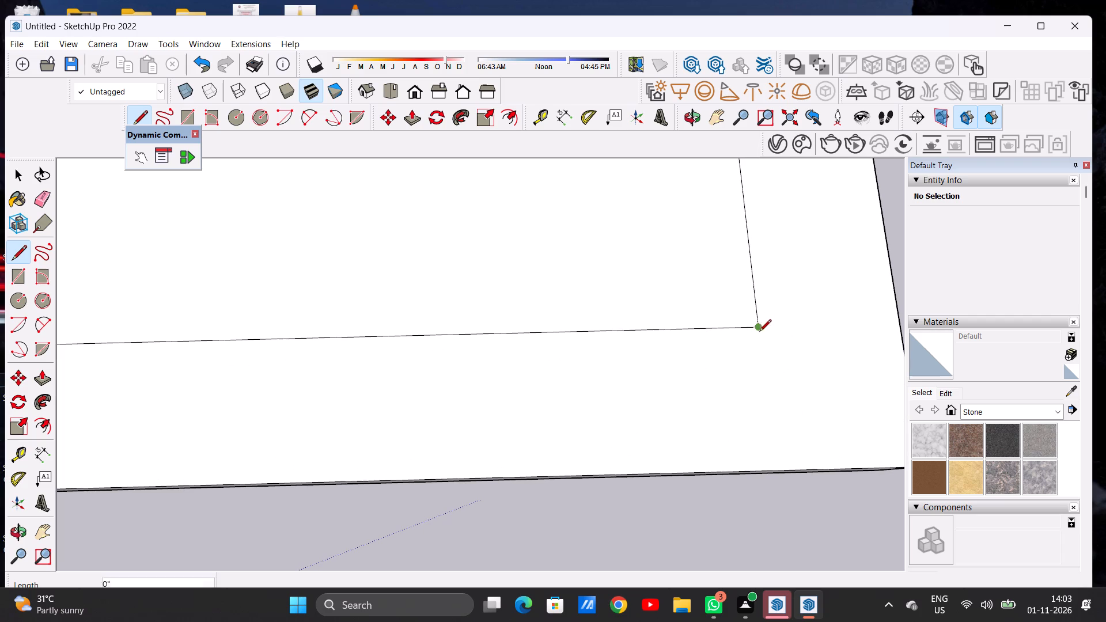
{"action": "left_click", "coordinate": [777, 467]}
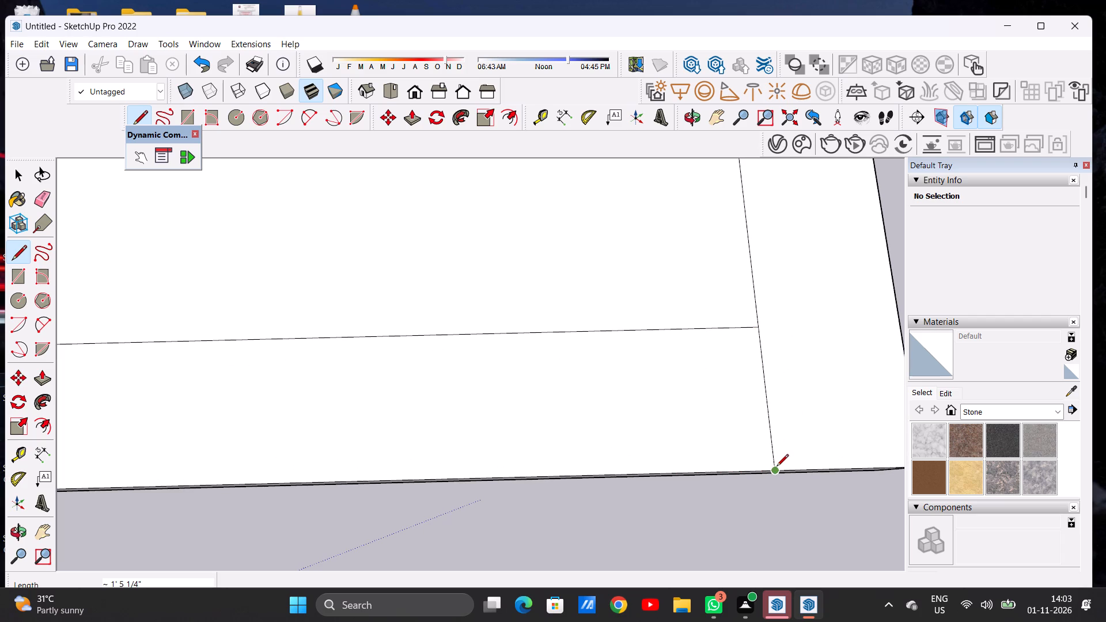
{"action": "key", "text": "space"}
Examine the slab's top face and its inset border with the two front corner lines.
{"action": "scroll", "coordinate": [687, 444], "scroll_direction": "down", "scroll_amount": 6}
{"action": "scroll", "coordinate": [764, 420], "scroll_direction": "down", "scroll_amount": 20}
{"action": "scroll", "coordinate": [764, 420], "scroll_direction": "down", "scroll_amount": 7}
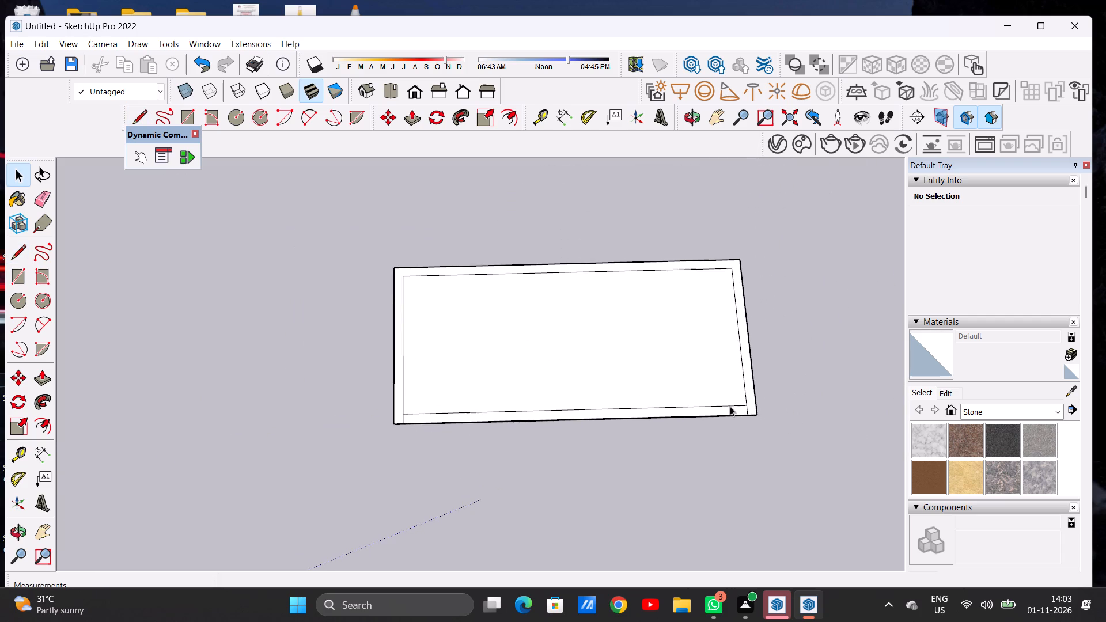
{"action": "scroll", "coordinate": [730, 406], "scroll_direction": "down", "scroll_amount": 1}
{"action": "scroll", "coordinate": [643, 363], "scroll_direction": "up", "scroll_amount": 8}
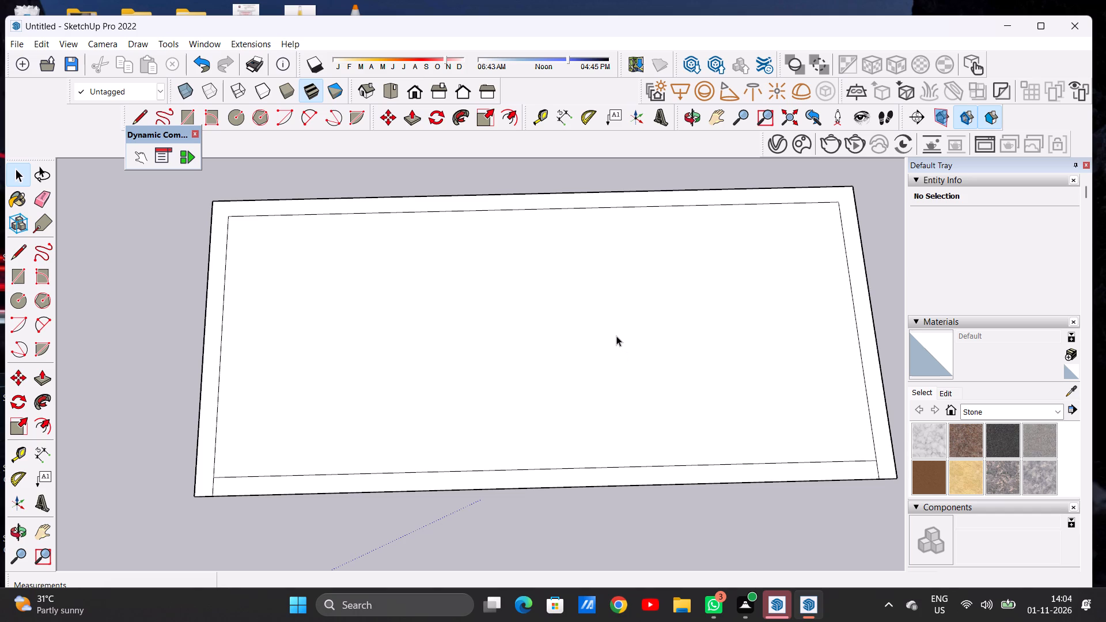
{"action": "scroll", "coordinate": [616, 336], "scroll_direction": "down", "scroll_amount": 5}
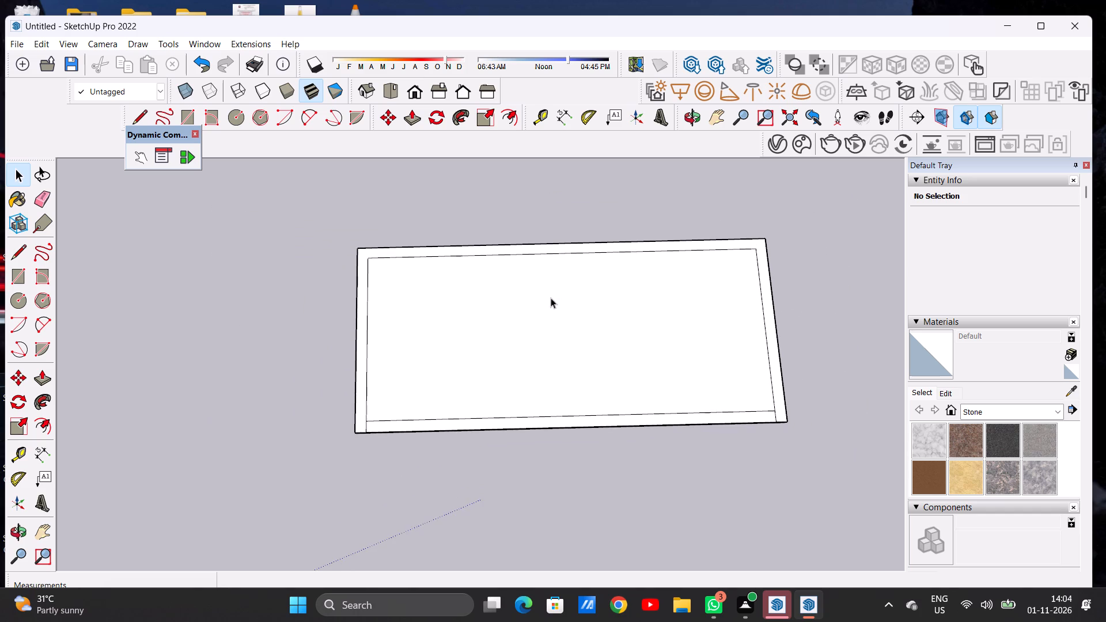
{"action": "middle_click_drag", "start_coordinate": [593, 331], "coordinate": [590, 377]}
{"action": "scroll", "coordinate": [434, 322], "scroll_direction": "down", "scroll_amount": 3}
{"action": "scroll", "coordinate": [615, 389], "scroll_direction": "up", "scroll_amount": 6}
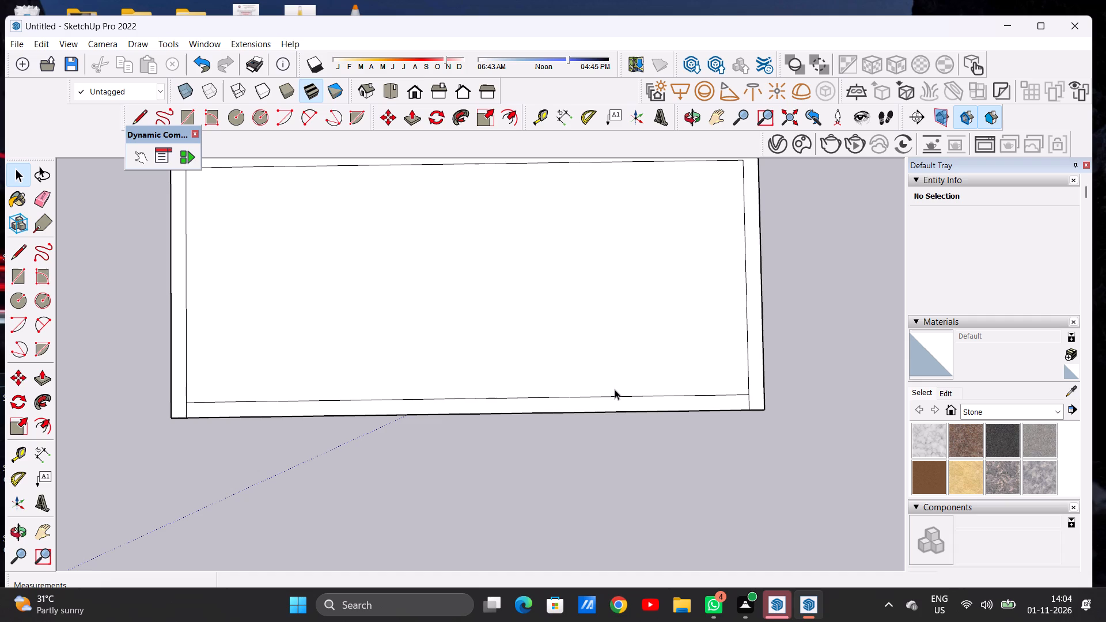
{"action": "scroll", "coordinate": [611, 389], "scroll_direction": "down", "scroll_amount": 7}
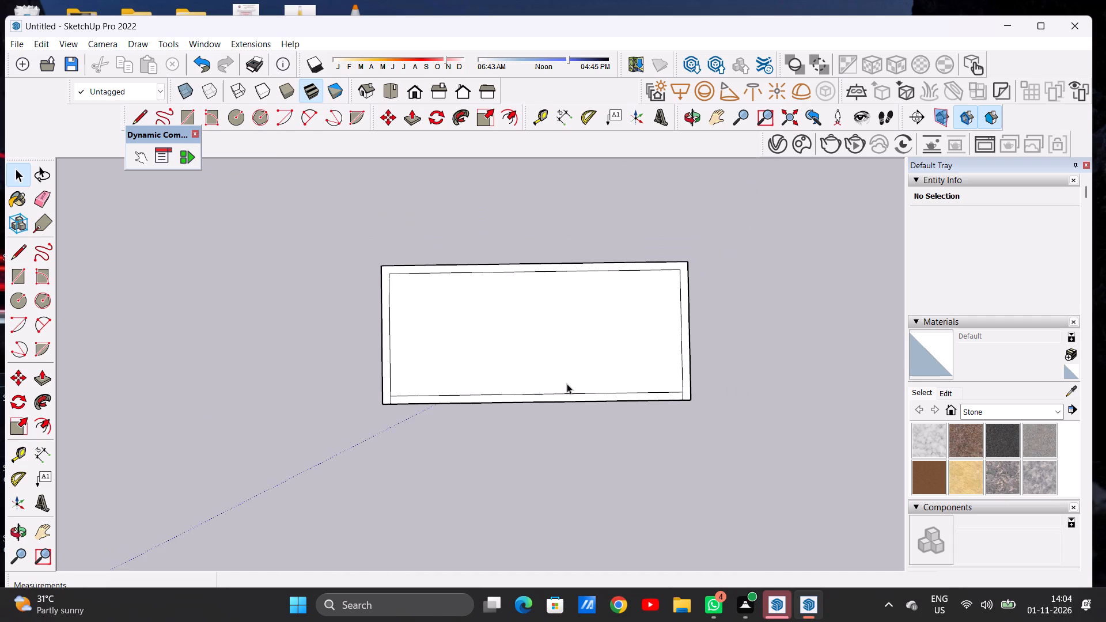
{"action": "scroll", "coordinate": [567, 384], "scroll_direction": "up", "scroll_amount": 6}
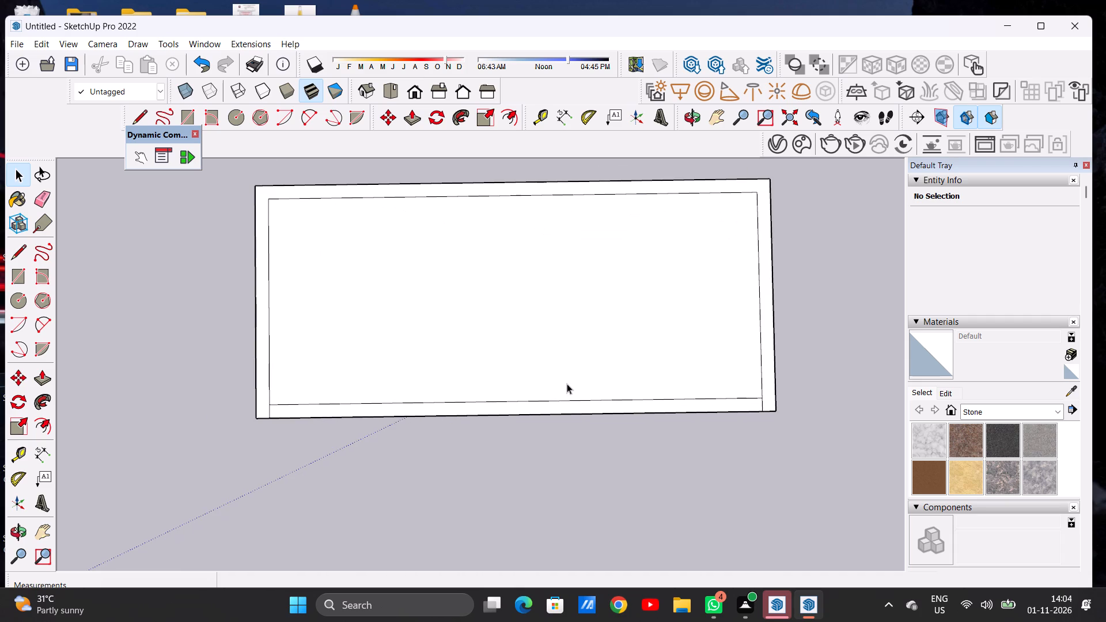
{"action": "key", "text": "l"}
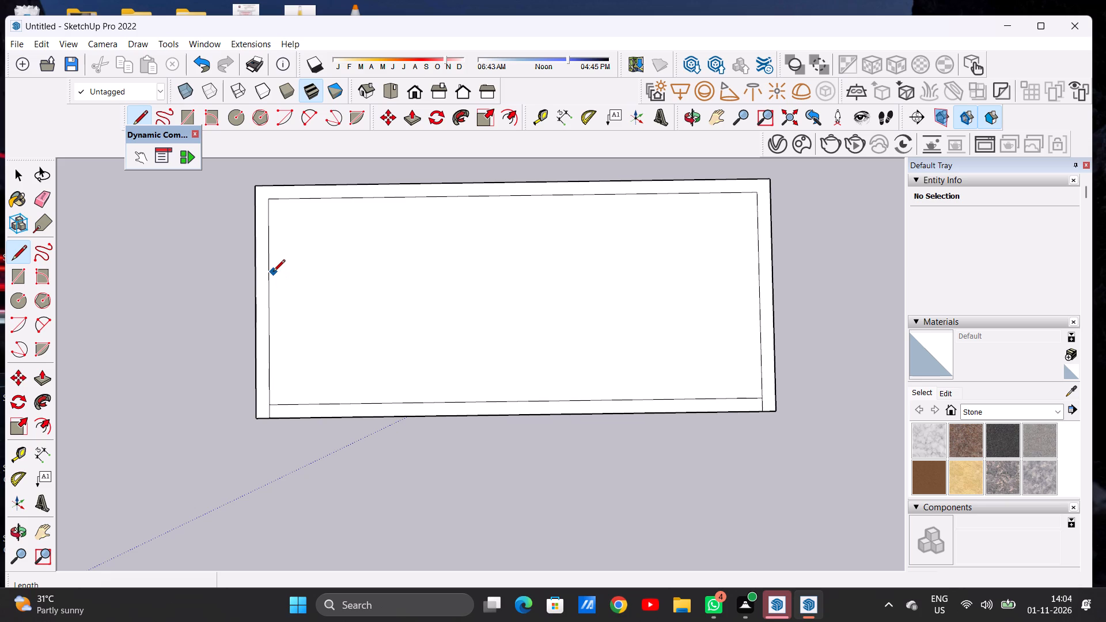
{"action": "key", "text": "space"}
Draw a line from the inner outline's back-left corner straight across the border to the slab's left outer edge.
{"action": "scroll", "coordinate": [476, 351], "scroll_direction": "down", "scroll_amount": 6}
{"action": "middle_click_drag", "start_coordinate": [511, 368], "coordinate": [520, 266]}
{"action": "scroll", "coordinate": [524, 304], "scroll_direction": "up", "scroll_amount": 6}
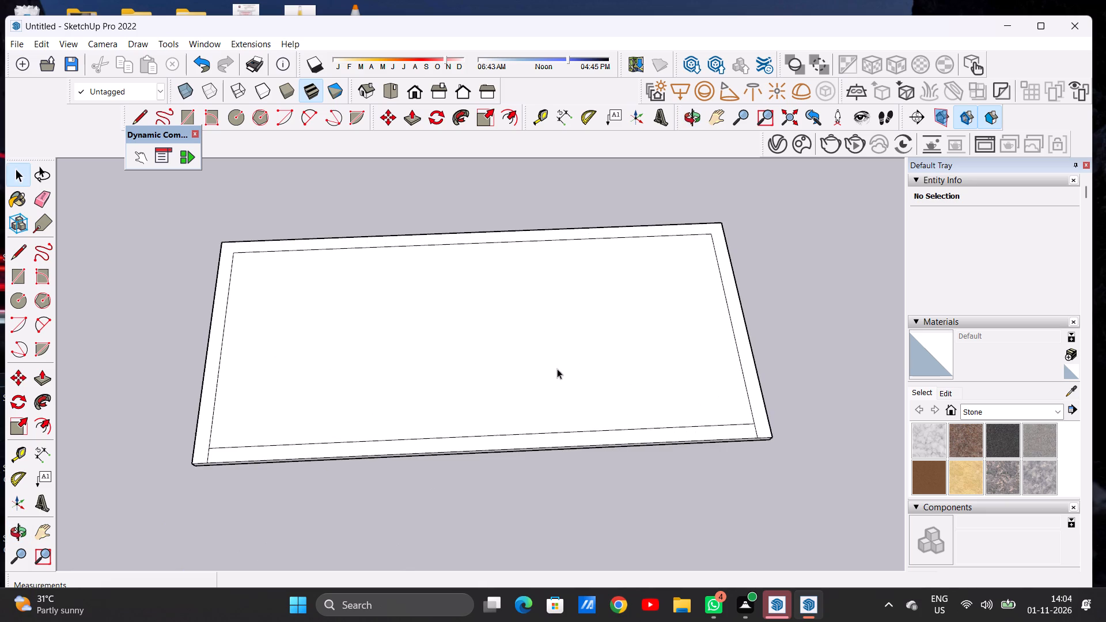
{"action": "middle_click_drag", "start_coordinate": [557, 370], "coordinate": [556, 355]}
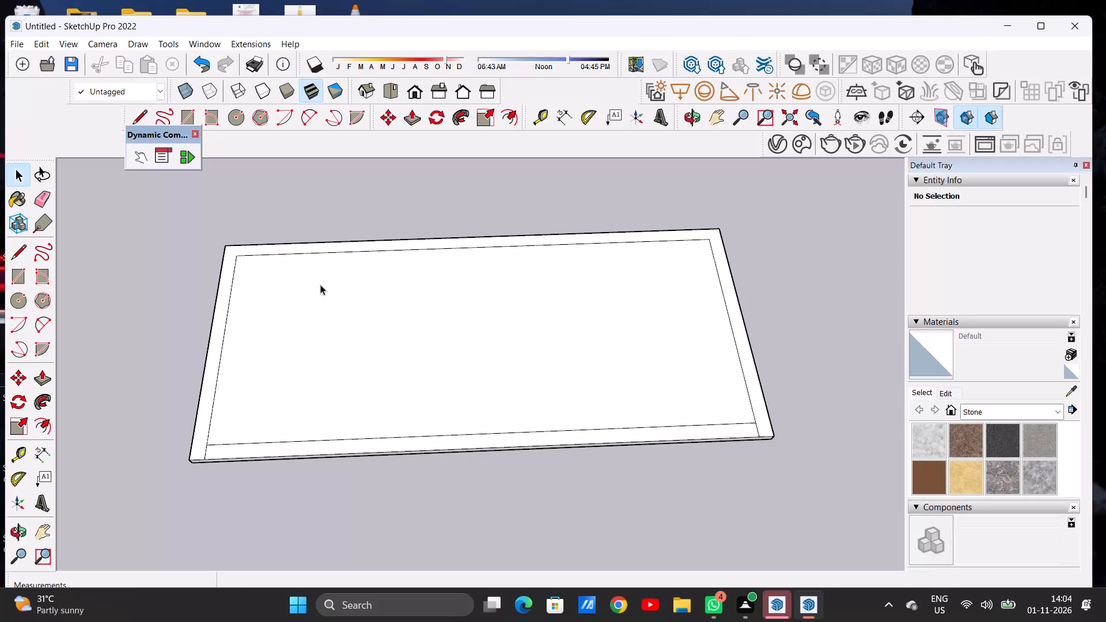
{"action": "middle_click_drag", "start_coordinate": [334, 289], "coordinate": [340, 332]}
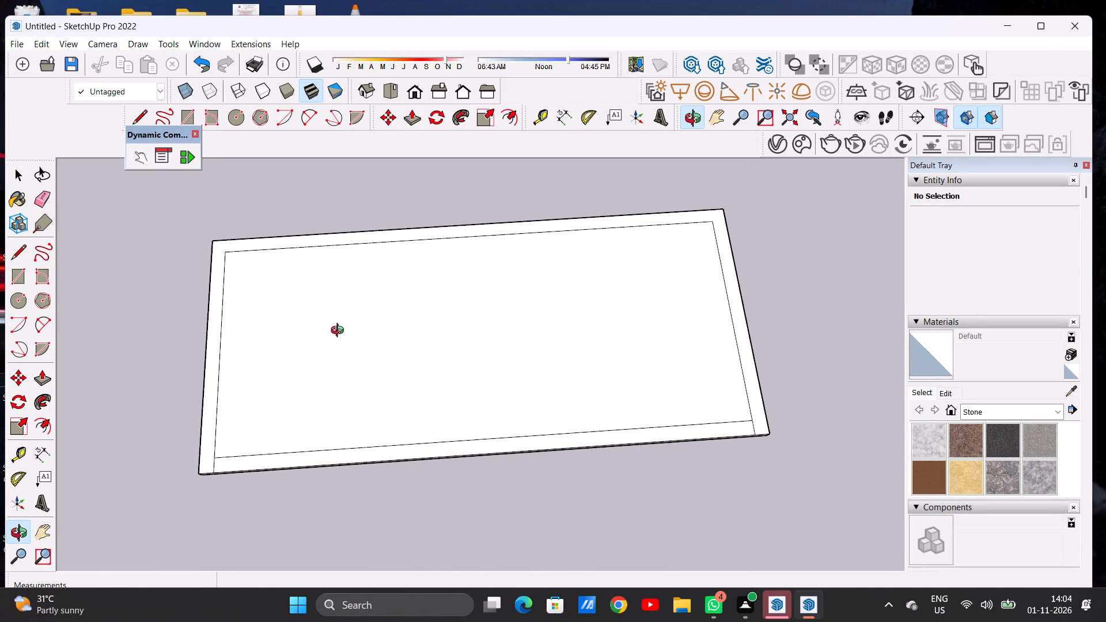
{"action": "middle_click_drag", "start_coordinate": [340, 332], "coordinate": [347, 390]}
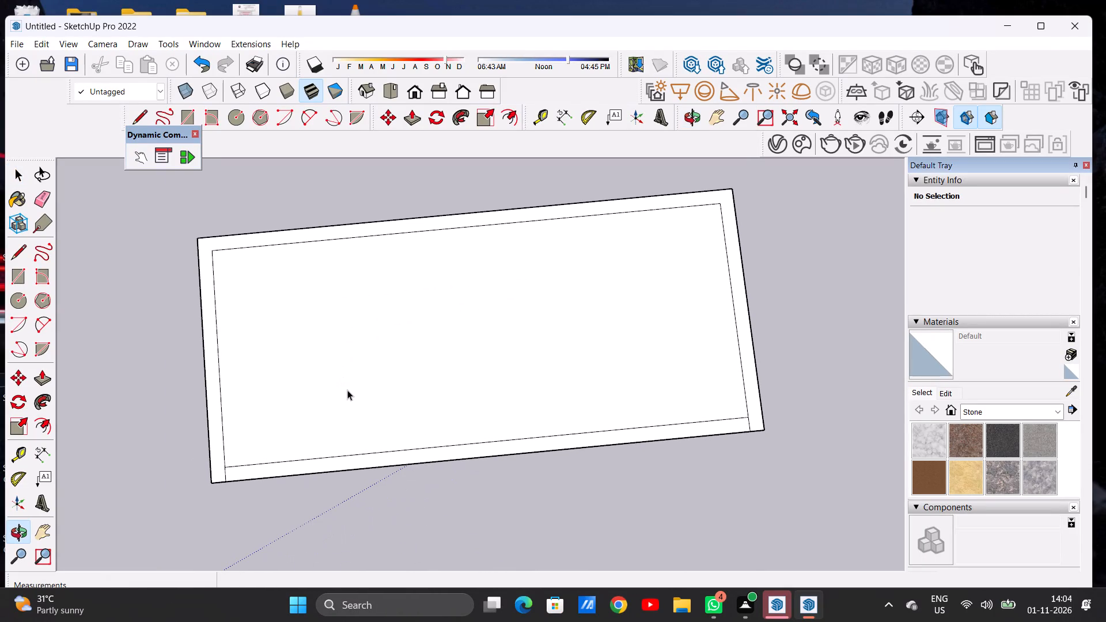
{"action": "scroll", "coordinate": [226, 259], "scroll_direction": "up", "scroll_amount": 1}
{"action": "middle_click_drag", "start_coordinate": [270, 298], "coordinate": [265, 299]}
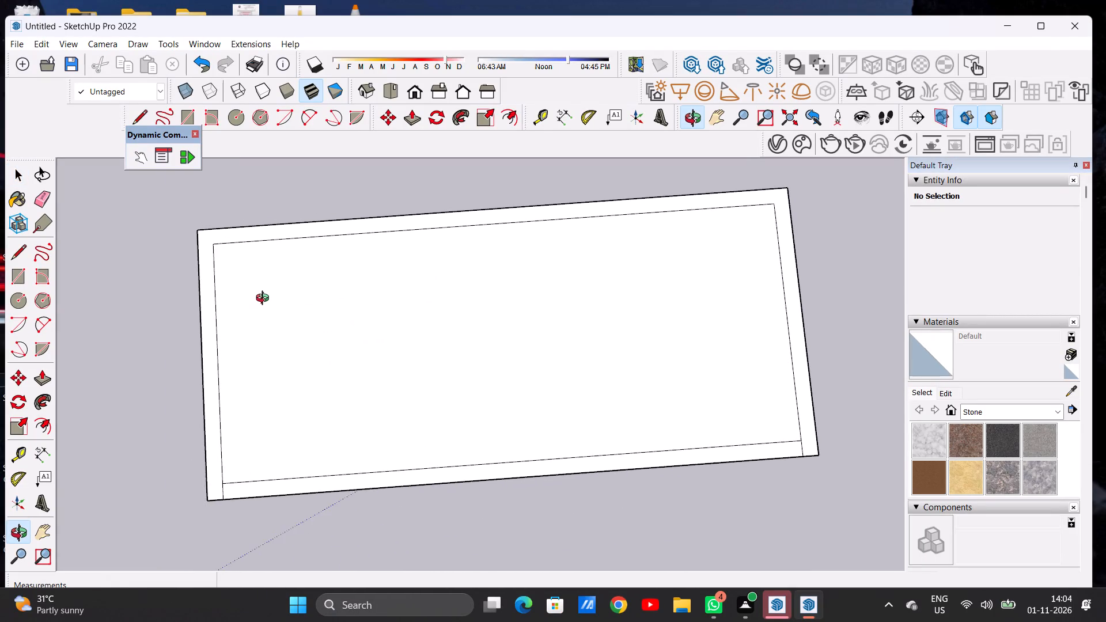
{"action": "middle_click_drag", "start_coordinate": [265, 299], "coordinate": [253, 293]}
{"action": "scroll", "coordinate": [232, 243], "scroll_direction": "up", "scroll_amount": 5}
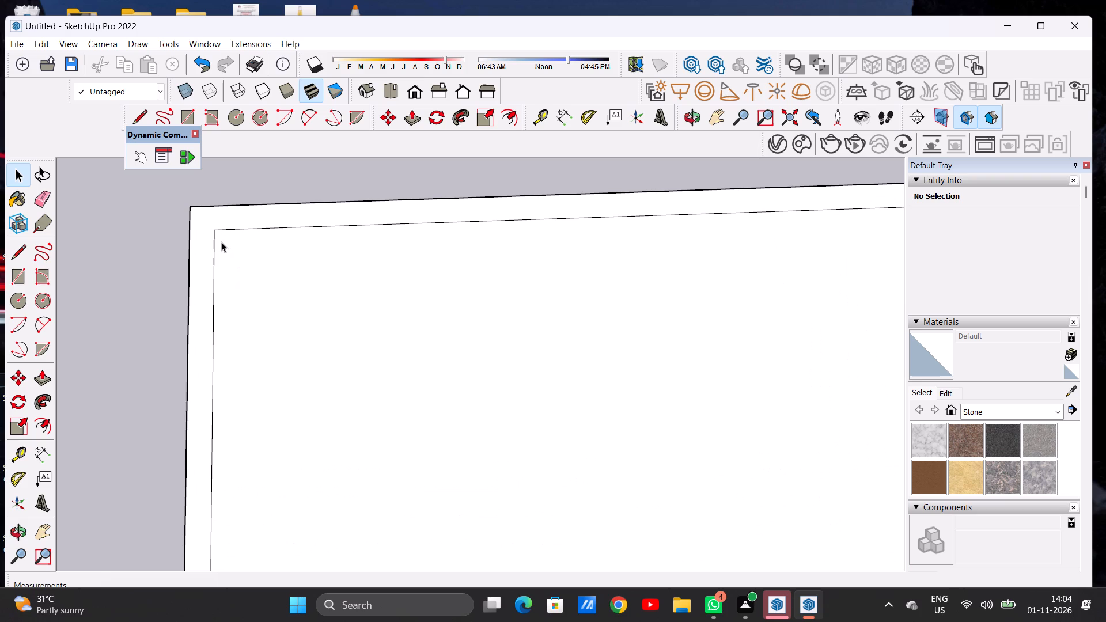
{"action": "key", "text": "l"}
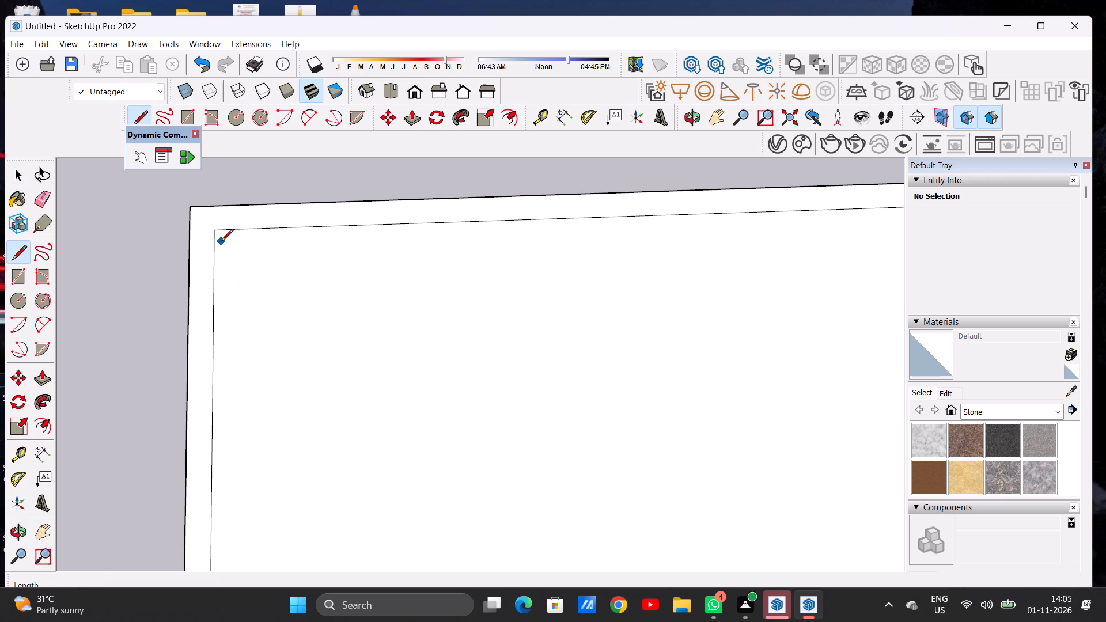
{"action": "scroll", "coordinate": [224, 230], "scroll_direction": "up", "scroll_amount": 3}
{"action": "left_click", "coordinate": [214, 232]}
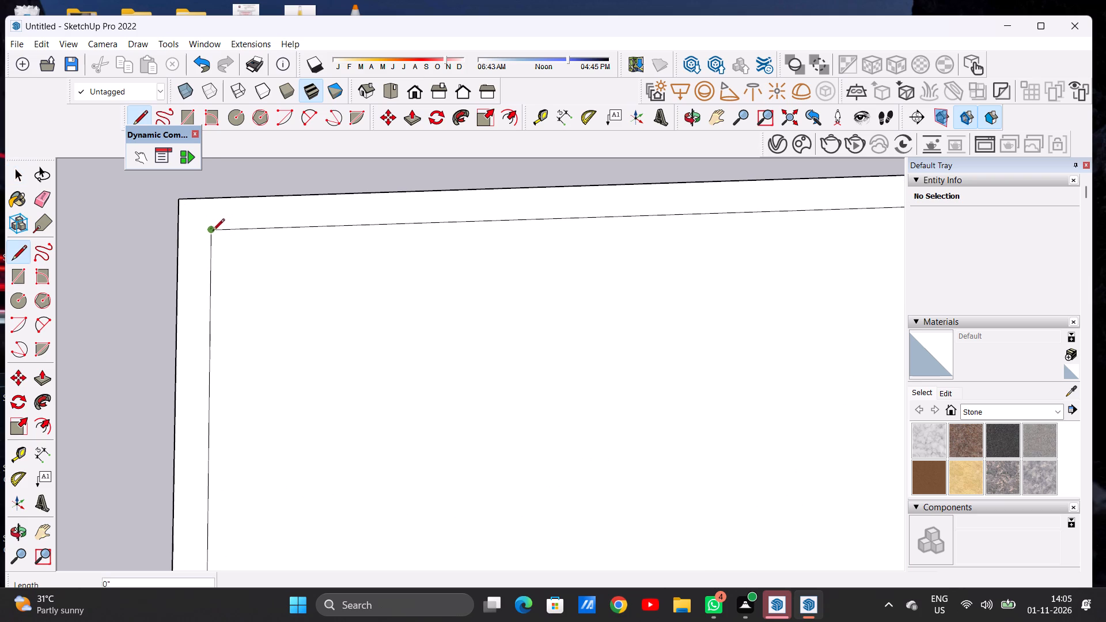
{"action": "left_click", "coordinate": [180, 230]}
{"action": "key", "text": "space"}
{"action": "key", "text": "space"}
Examine the slab's top border and its corner divisions from several viewing angles and distances.
{"action": "scroll", "coordinate": [258, 311], "scroll_direction": "down", "scroll_amount": 4}
{"action": "scroll", "coordinate": [257, 310], "scroll_direction": "up", "scroll_amount": 1}
{"action": "scroll", "coordinate": [257, 308], "scroll_direction": "down", "scroll_amount": 15}
{"action": "scroll", "coordinate": [272, 313], "scroll_direction": "up", "scroll_amount": 7}
{"action": "middle_click_drag", "start_coordinate": [257, 325], "coordinate": [252, 309]}
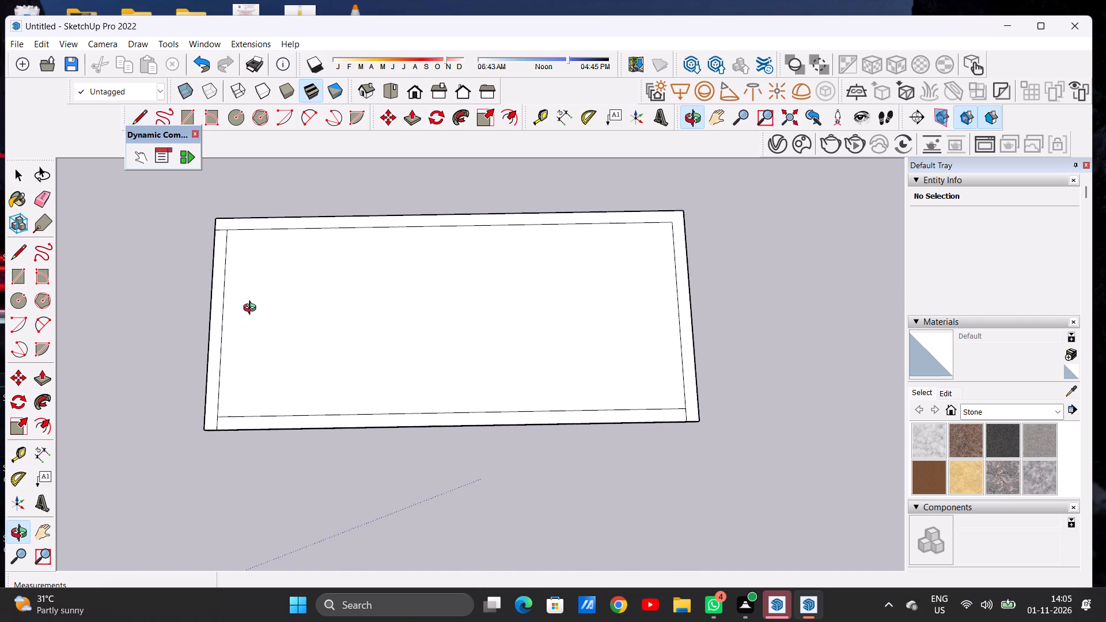
{"action": "middle_click_drag", "start_coordinate": [252, 309], "coordinate": [253, 340]}
{"action": "scroll", "coordinate": [240, 285], "scroll_direction": "up", "scroll_amount": 5}
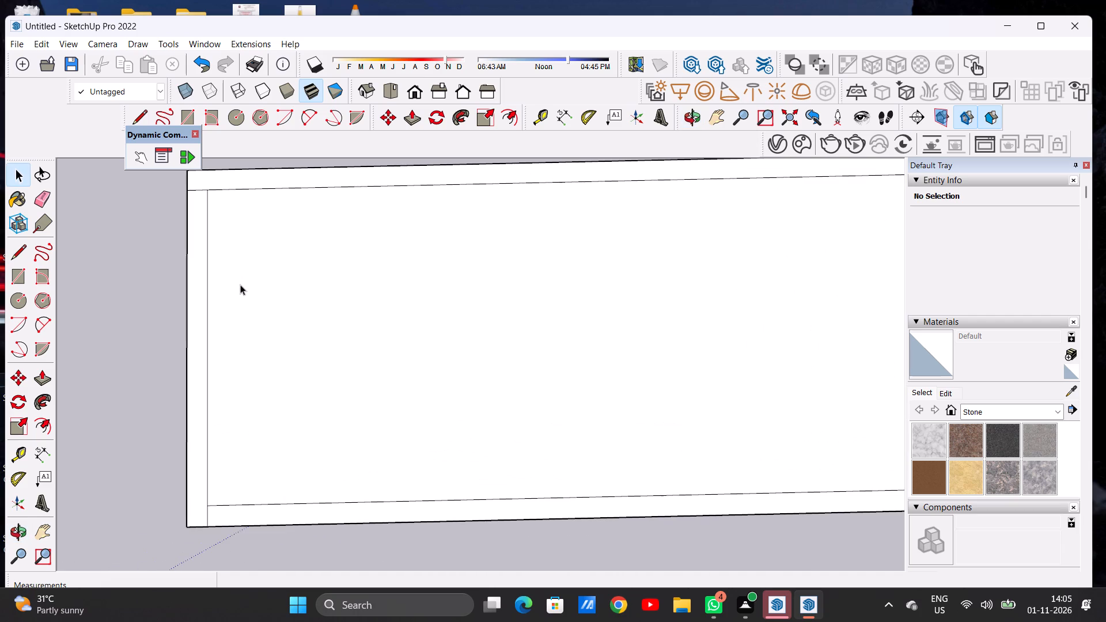
{"action": "scroll", "coordinate": [240, 285], "scroll_direction": "down", "scroll_amount": 1}
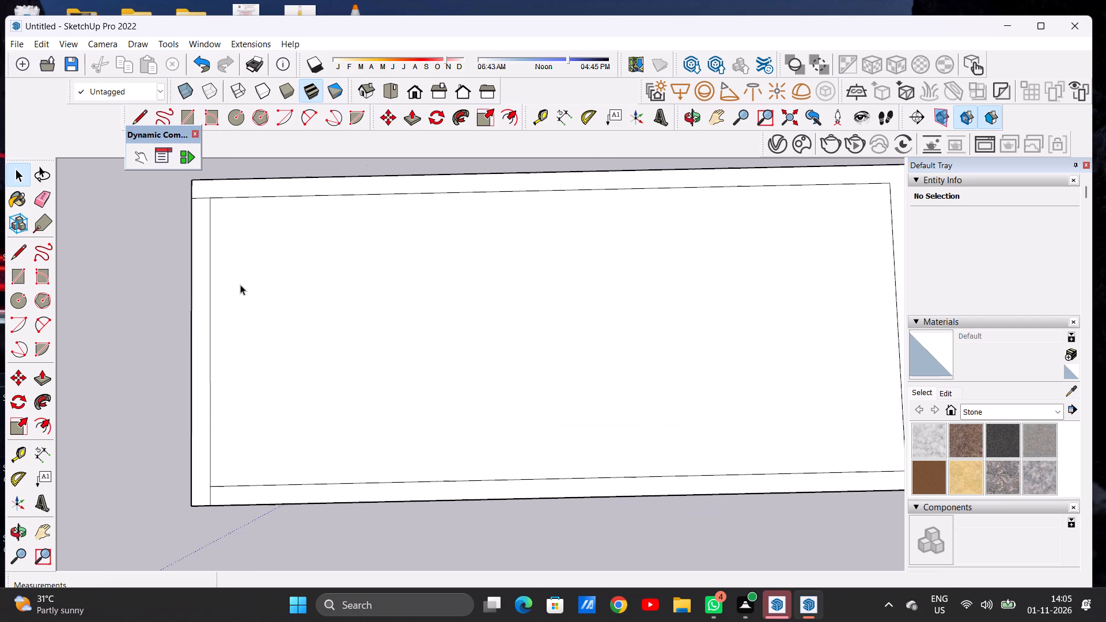
{"action": "scroll", "coordinate": [240, 285], "scroll_direction": "down", "scroll_amount": 1}
{"action": "scroll", "coordinate": [224, 208], "scroll_direction": "up", "scroll_amount": 6}
{"action": "scroll", "coordinate": [225, 290], "scroll_direction": "down", "scroll_amount": 12}
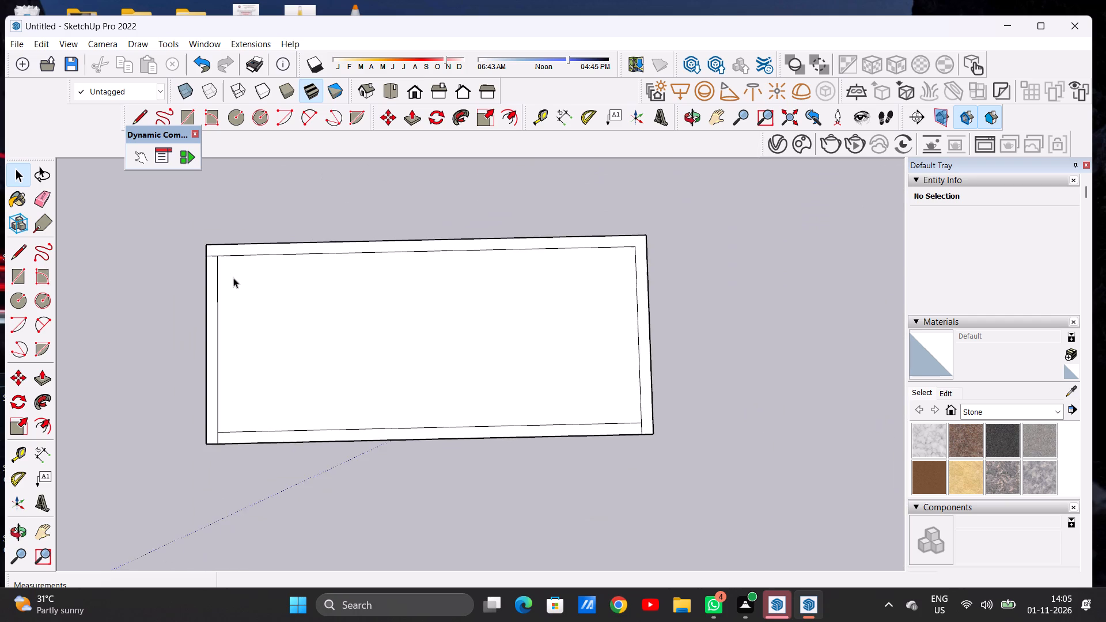
Examine the back-left corner of the slab's top border and the inner outline beside it at close and full range.
{"action": "scroll", "coordinate": [240, 258], "scroll_direction": "up", "scroll_amount": 7}
{"action": "scroll", "coordinate": [241, 255], "scroll_direction": "down", "scroll_amount": 1}
{"action": "scroll", "coordinate": [241, 255], "scroll_direction": "up", "scroll_amount": 2}
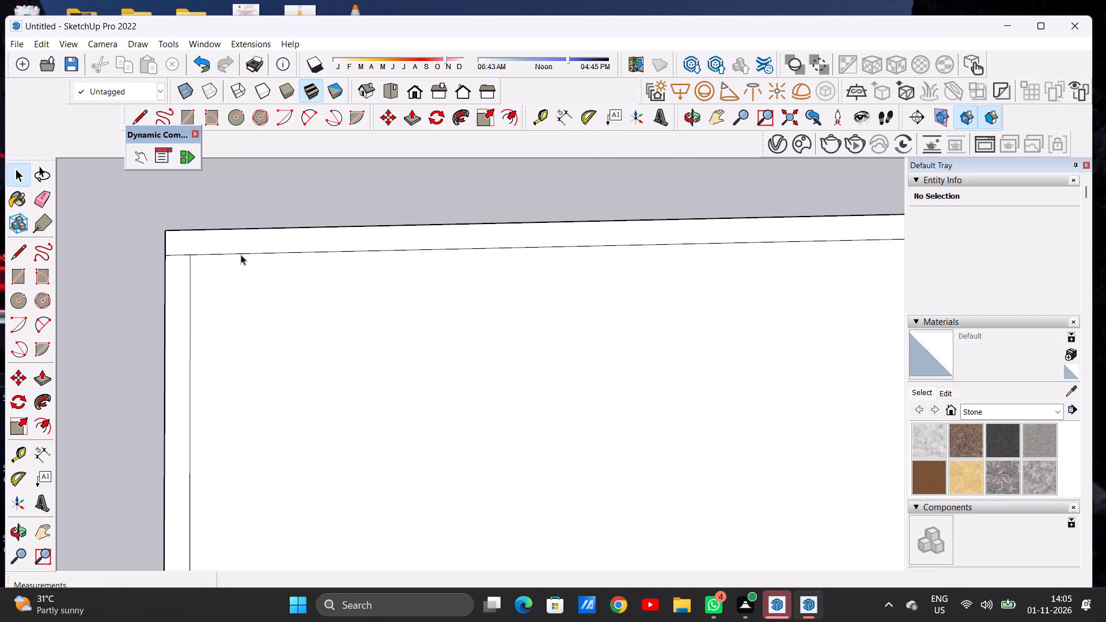
{"action": "scroll", "coordinate": [241, 255], "scroll_direction": "down", "scroll_amount": 2}
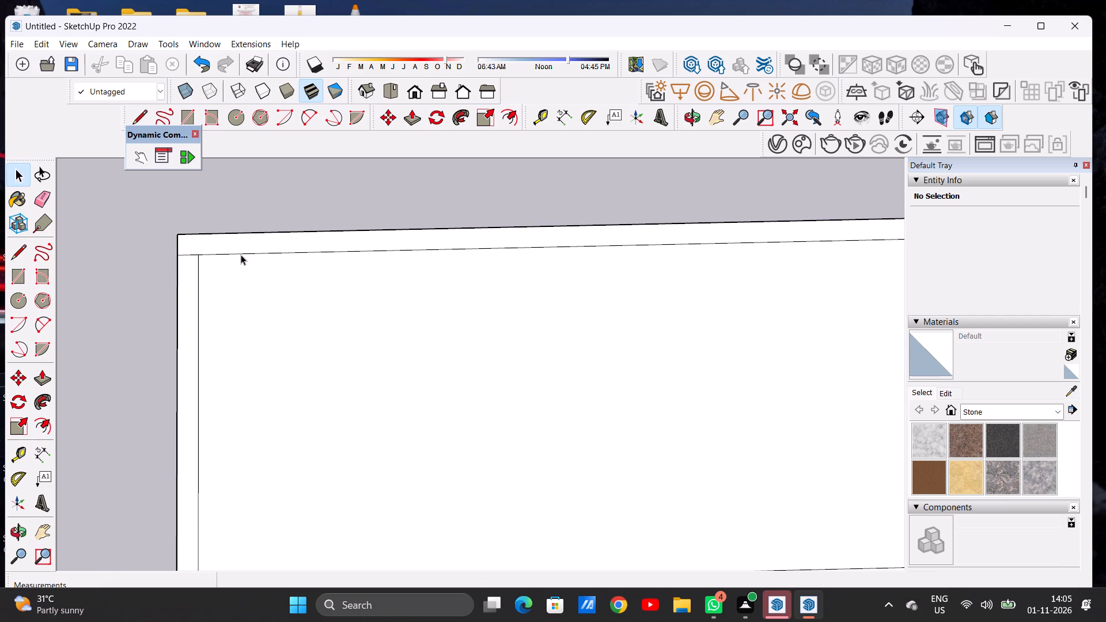
{"action": "scroll", "coordinate": [241, 255], "scroll_direction": "down", "scroll_amount": 6}
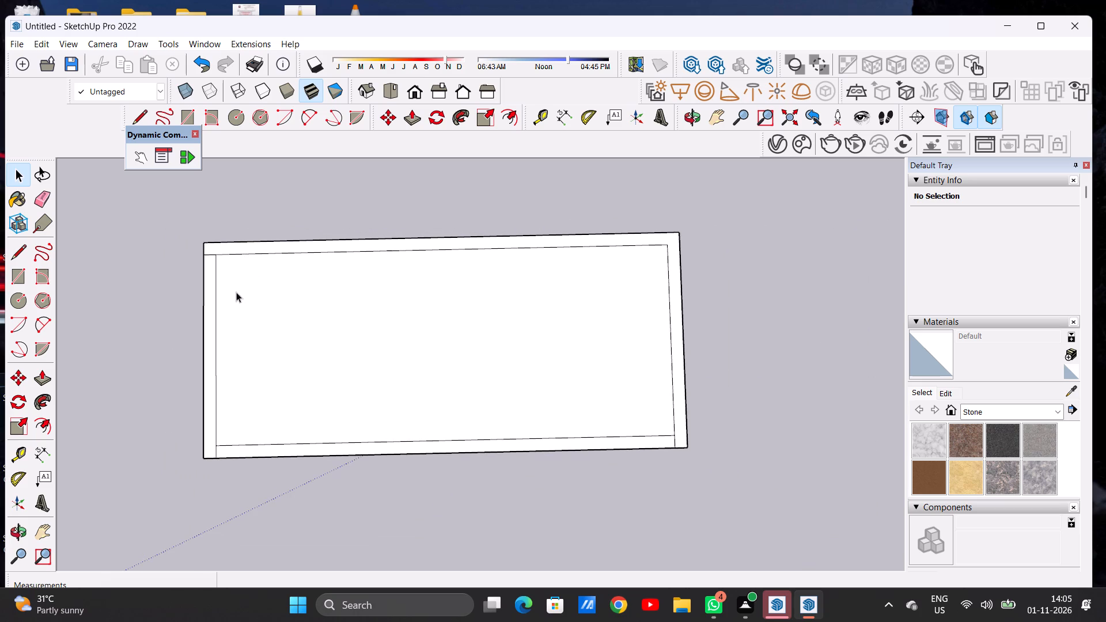
{"action": "middle_click_drag", "start_coordinate": [258, 321], "coordinate": [263, 316]}
{"action": "scroll", "coordinate": [250, 289], "scroll_direction": "up", "scroll_amount": 2}
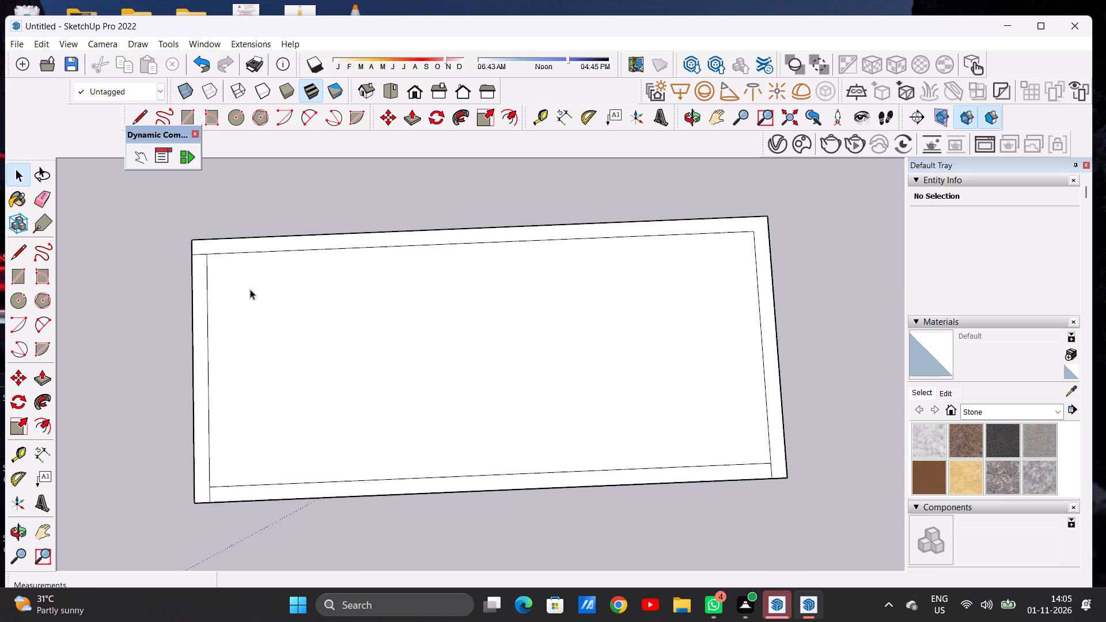
{"action": "scroll", "coordinate": [250, 289], "scroll_direction": "up", "scroll_amount": 1}
{"action": "scroll", "coordinate": [250, 289], "scroll_direction": "down", "scroll_amount": 1}
{"action": "scroll", "coordinate": [250, 289], "scroll_direction": "up", "scroll_amount": 1}
{"action": "middle_click", "coordinate": [256, 323]}
{"action": "scroll", "coordinate": [264, 309], "scroll_direction": "up", "scroll_amount": 2}
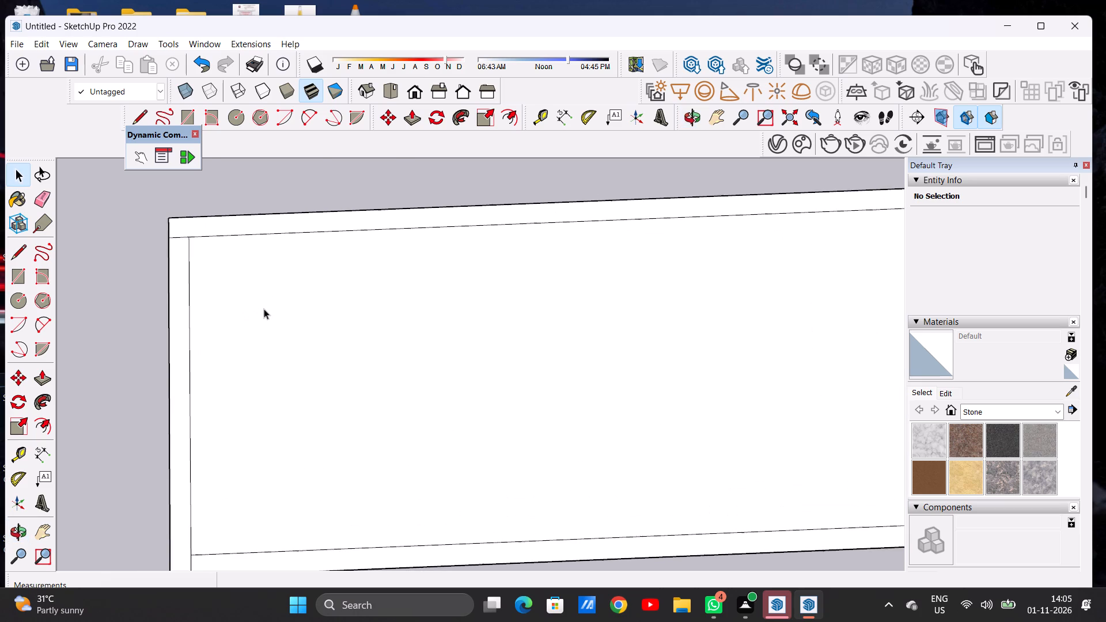
{"action": "middle_click_drag", "start_coordinate": [266, 319], "coordinate": [258, 320]}
{"action": "scroll", "coordinate": [287, 319], "scroll_direction": "up", "scroll_amount": 1}
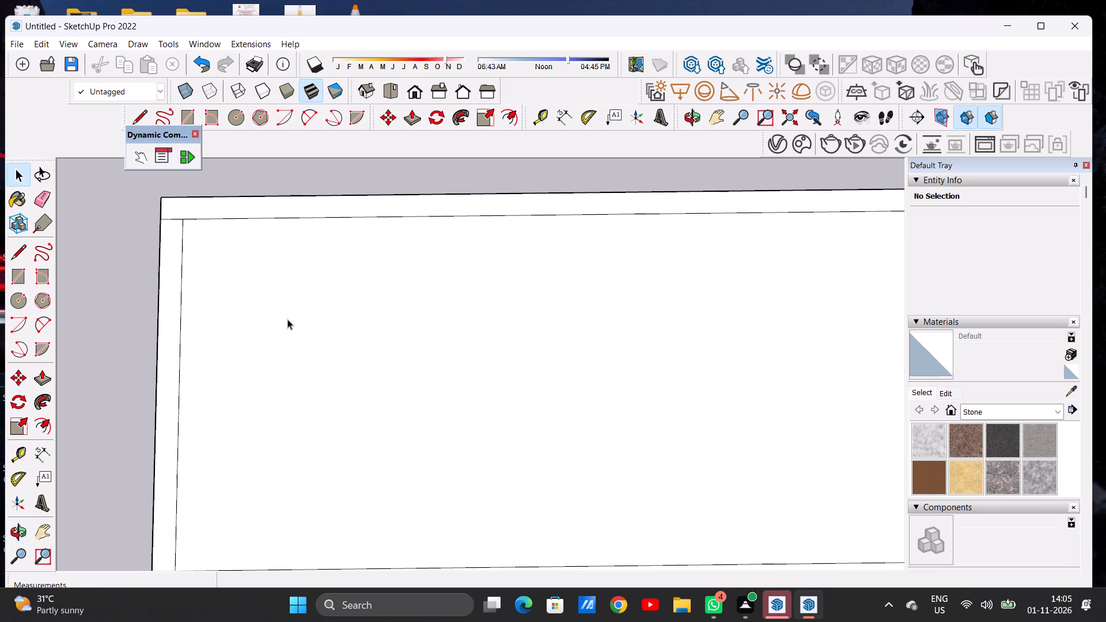
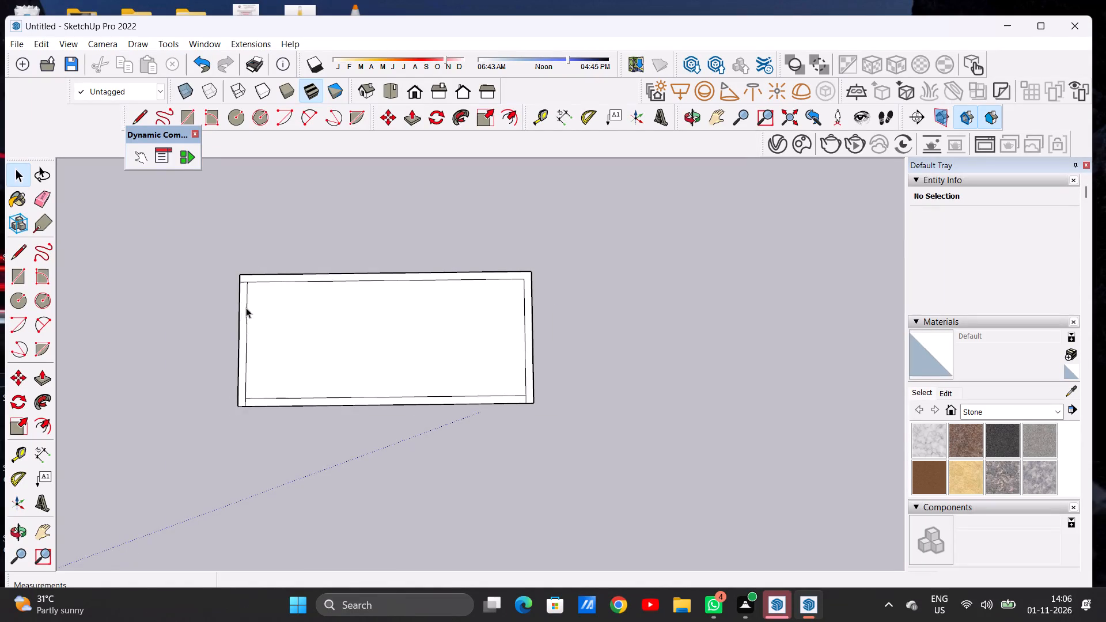
Examine the left border of the slab's top face and its back-left corner from several angles and distances.
{"action": "scroll", "coordinate": [246, 306], "scroll_direction": "up", "scroll_amount": 3}
{"action": "scroll", "coordinate": [246, 306], "scroll_direction": "down", "scroll_amount": 2}
{"action": "scroll", "coordinate": [246, 306], "scroll_direction": "up", "scroll_amount": 1}
{"action": "scroll", "coordinate": [246, 306], "scroll_direction": "down", "scroll_amount": 1}
{"action": "scroll", "coordinate": [248, 275], "scroll_direction": "up", "scroll_amount": 6}
{"action": "middle_click_drag", "start_coordinate": [252, 283], "coordinate": [259, 302]}
{"action": "middle_click_drag", "start_coordinate": [252, 293], "coordinate": [249, 282]}
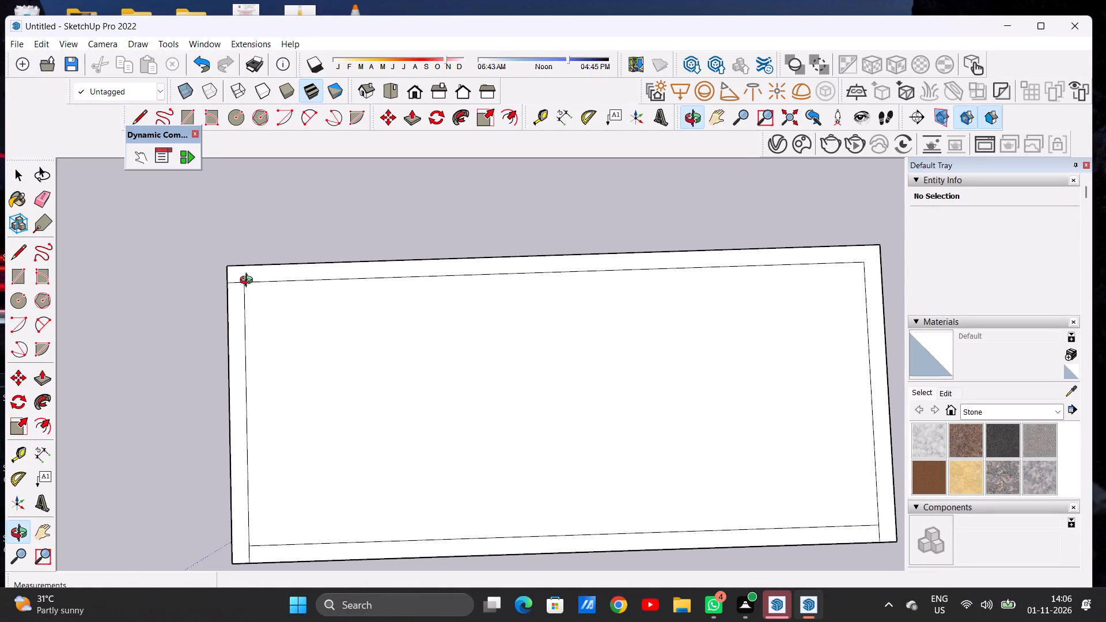
{"action": "middle_click_drag", "start_coordinate": [249, 282], "coordinate": [248, 282]}
{"action": "scroll", "coordinate": [251, 283], "scroll_direction": "down", "scroll_amount": 4}
{"action": "scroll", "coordinate": [266, 361], "scroll_direction": "down", "scroll_amount": 1}
{"action": "scroll", "coordinate": [266, 361], "scroll_direction": "up", "scroll_amount": 6}
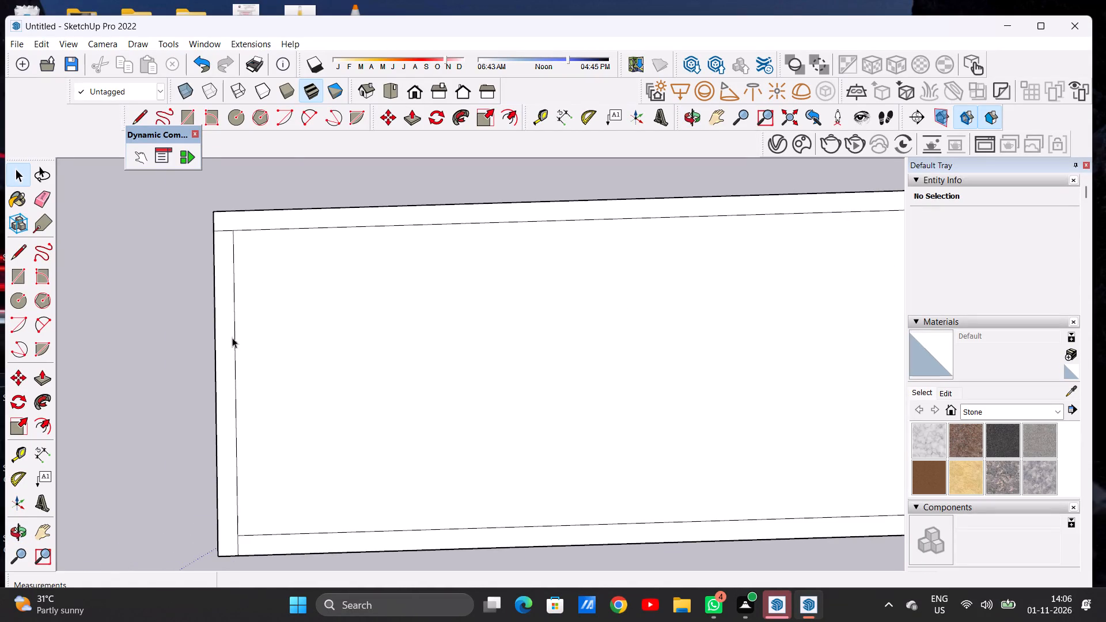
{"action": "scroll", "coordinate": [232, 337], "scroll_direction": "down", "scroll_amount": 4}
{"action": "scroll", "coordinate": [264, 356], "scroll_direction": "up", "scroll_amount": 4}
{"action": "scroll", "coordinate": [247, 347], "scroll_direction": "down", "scroll_amount": 6}
{"action": "middle_click_drag", "start_coordinate": [261, 373], "coordinate": [249, 363]}
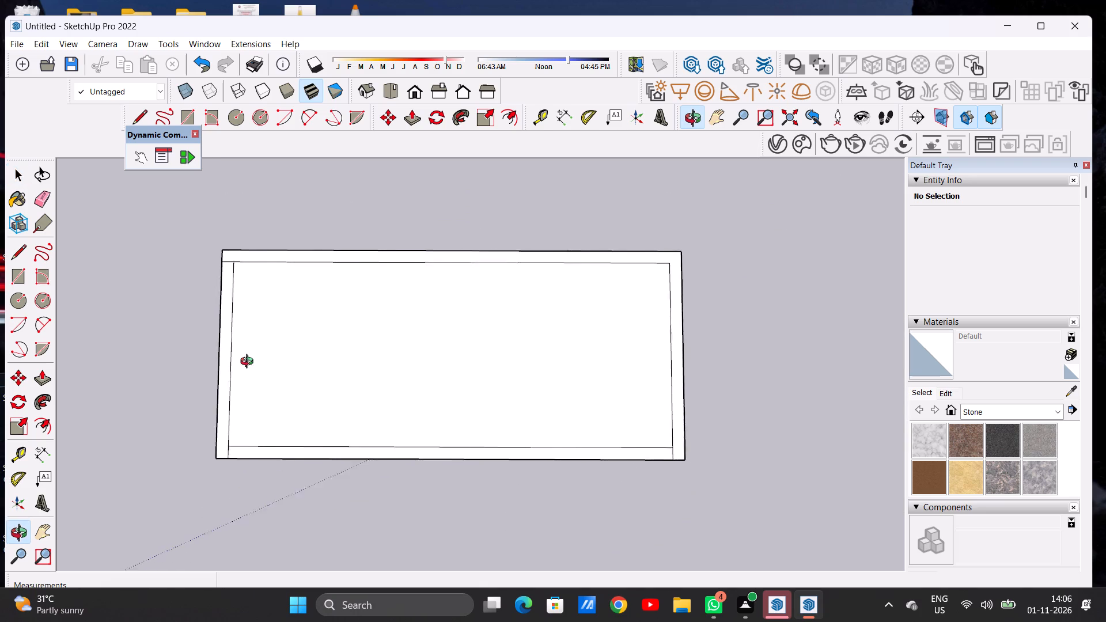
{"action": "middle_click_drag", "start_coordinate": [249, 363], "coordinate": [256, 360]}
Draw a line about 1' 5 1/4" long straight across the left border, a short distance in front of the back-left corner line.
{"action": "scroll", "coordinate": [244, 333], "scroll_direction": "up", "scroll_amount": 6}
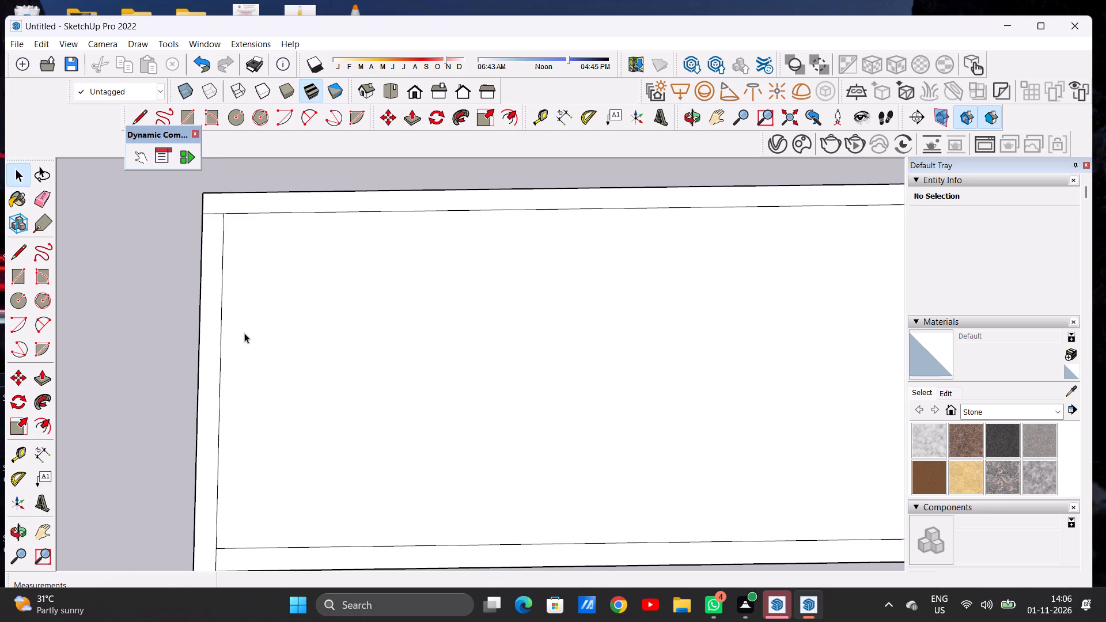
{"action": "key", "text": "l"}
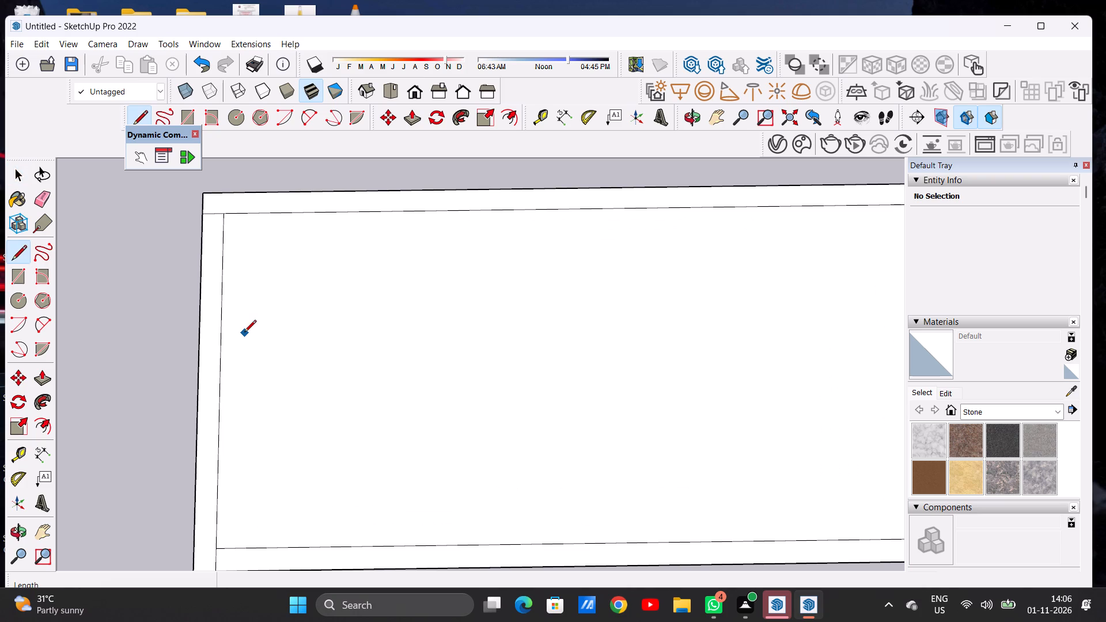
{"action": "scroll", "coordinate": [230, 221], "scroll_direction": "up", "scroll_amount": 1}
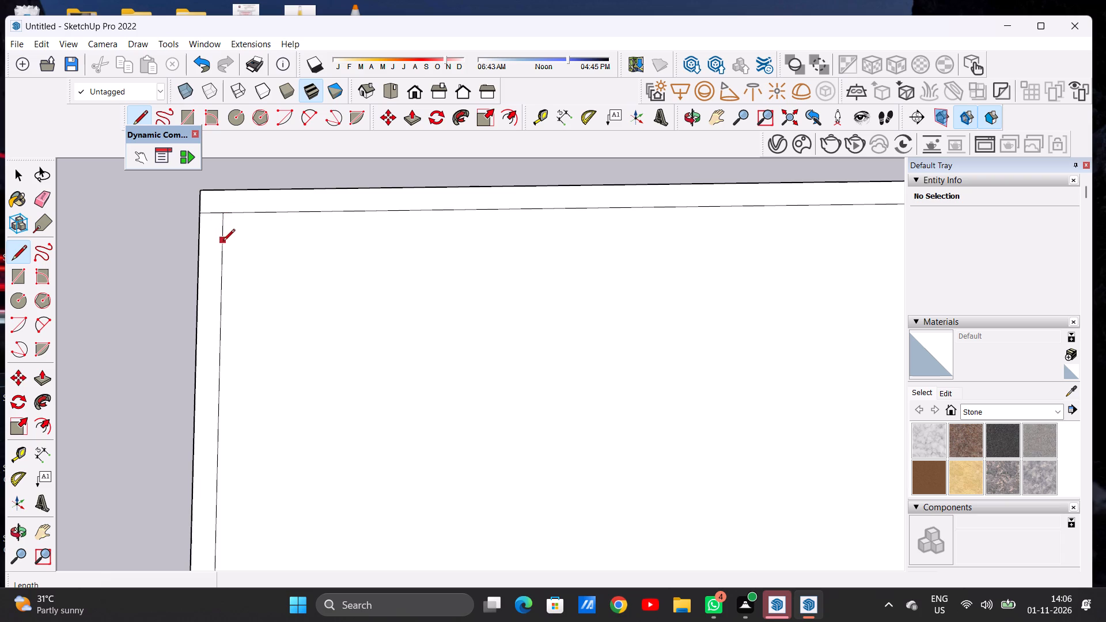
{"action": "left_click", "coordinate": [222, 246]}
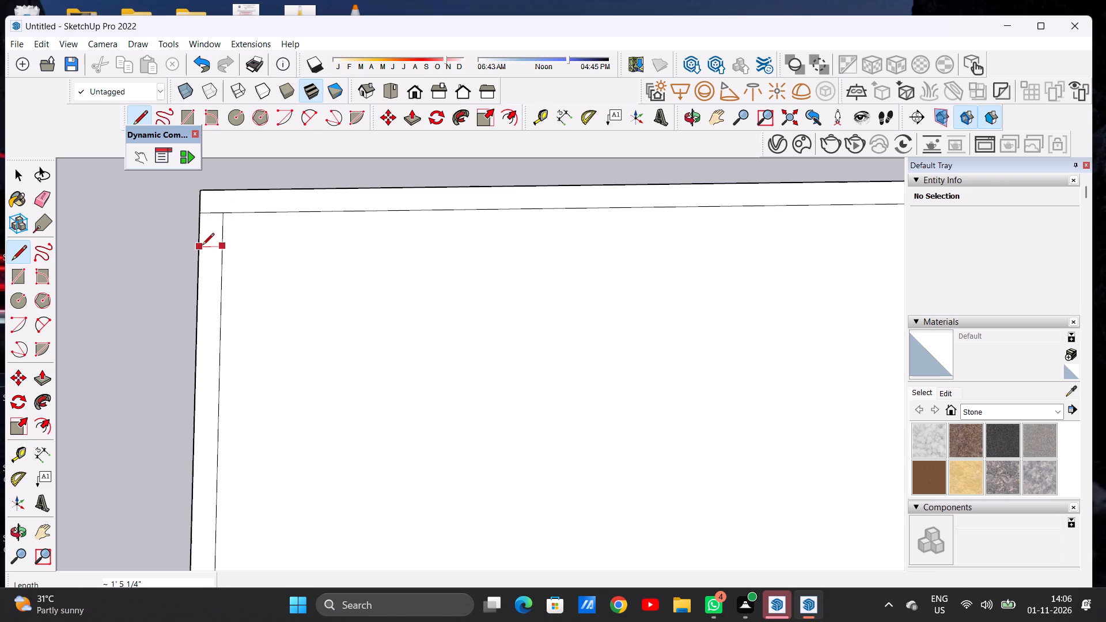
{"action": "left_click", "coordinate": [202, 246]}
{"action": "key", "text": "space"}
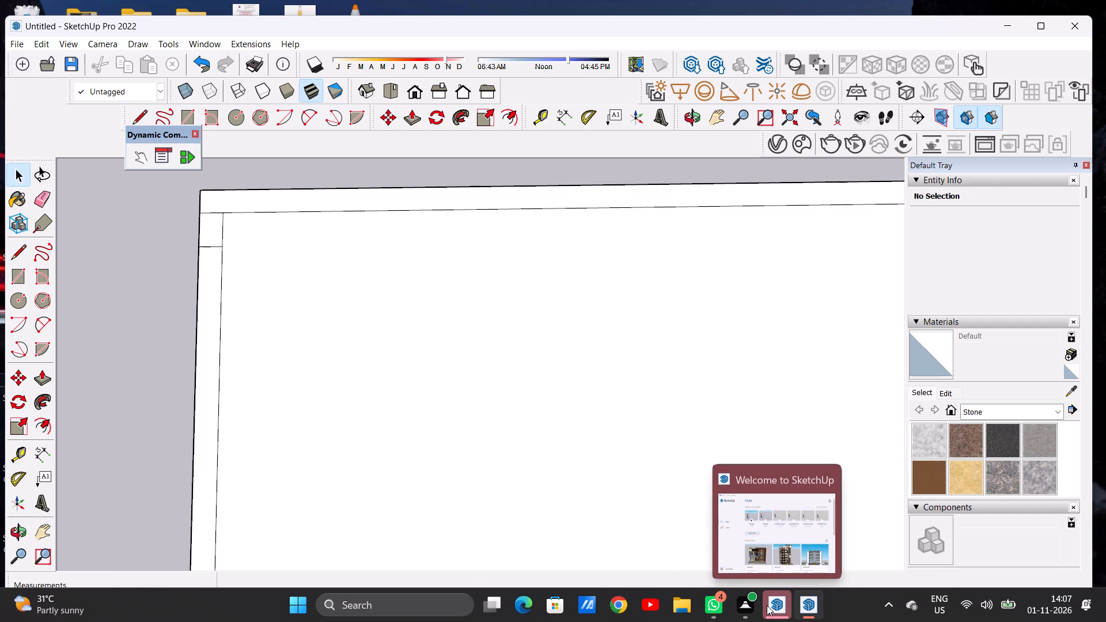
Close the Welcome to SketchUp window and return to the untitled model.
{"action": "left_click", "coordinate": [808, 551]}
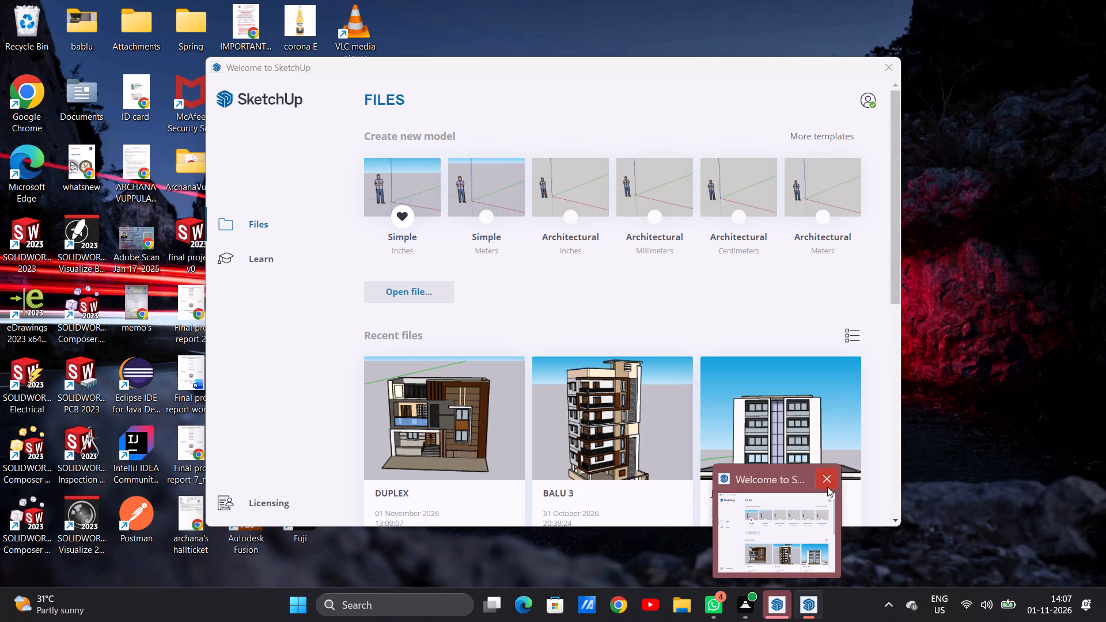
{"action": "left_click", "coordinate": [830, 483]}
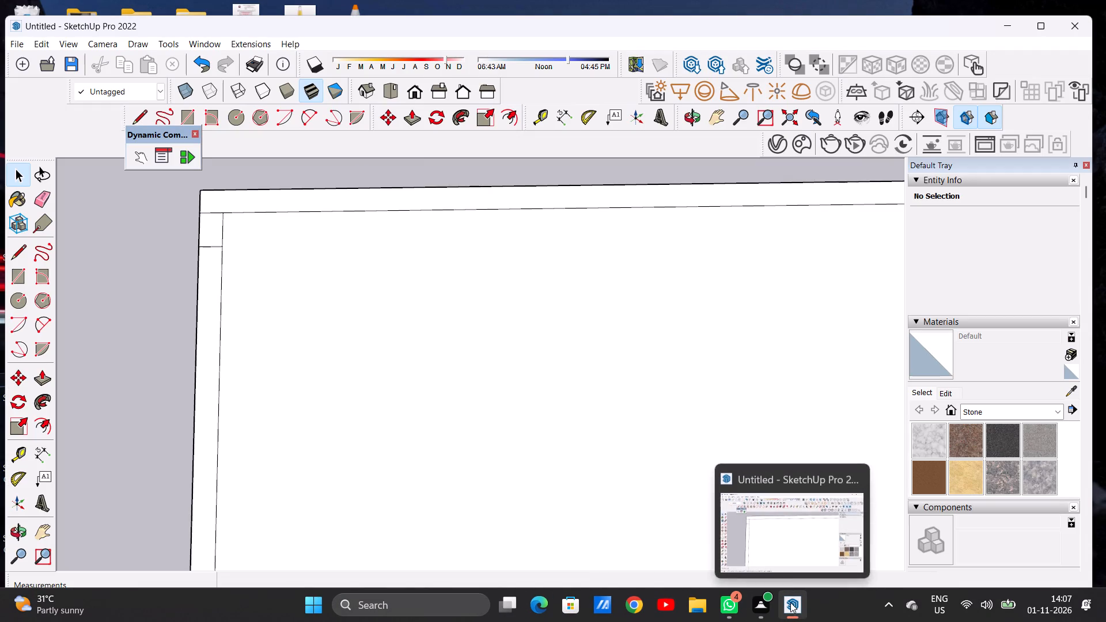
{"action": "left_click", "coordinate": [790, 559]}
Examine the slab's top border and the small rectangle marked off at its back-left corner at full and close range.
{"action": "scroll", "coordinate": [423, 437], "scroll_direction": "down", "scroll_amount": 12}
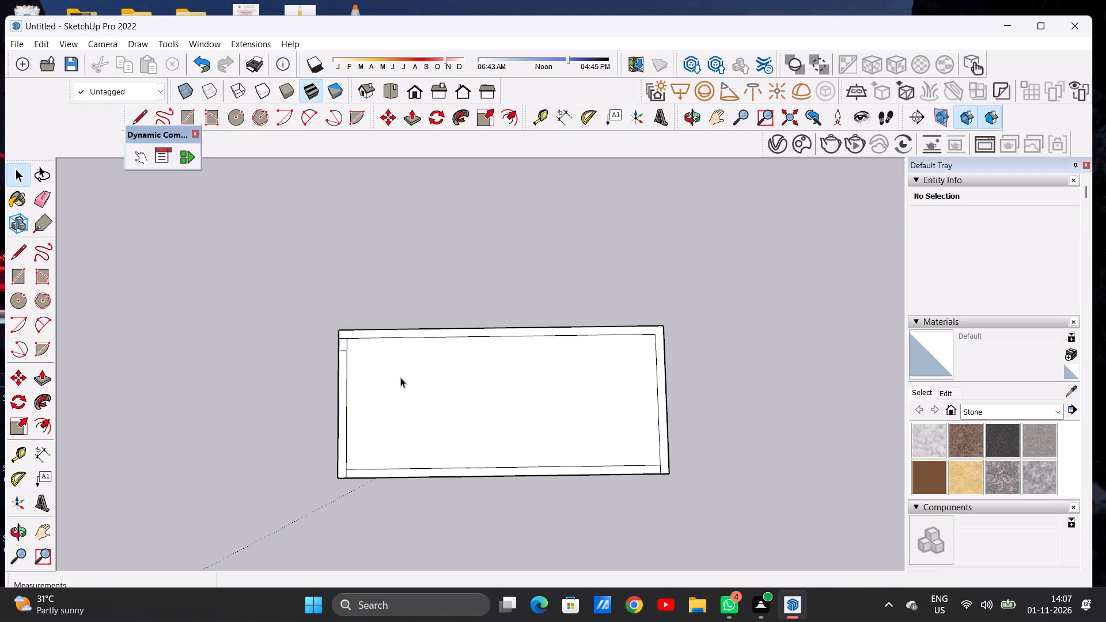
{"action": "scroll", "coordinate": [396, 374], "scroll_direction": "down", "scroll_amount": 4}
{"action": "scroll", "coordinate": [406, 438], "scroll_direction": "up", "scroll_amount": 14}
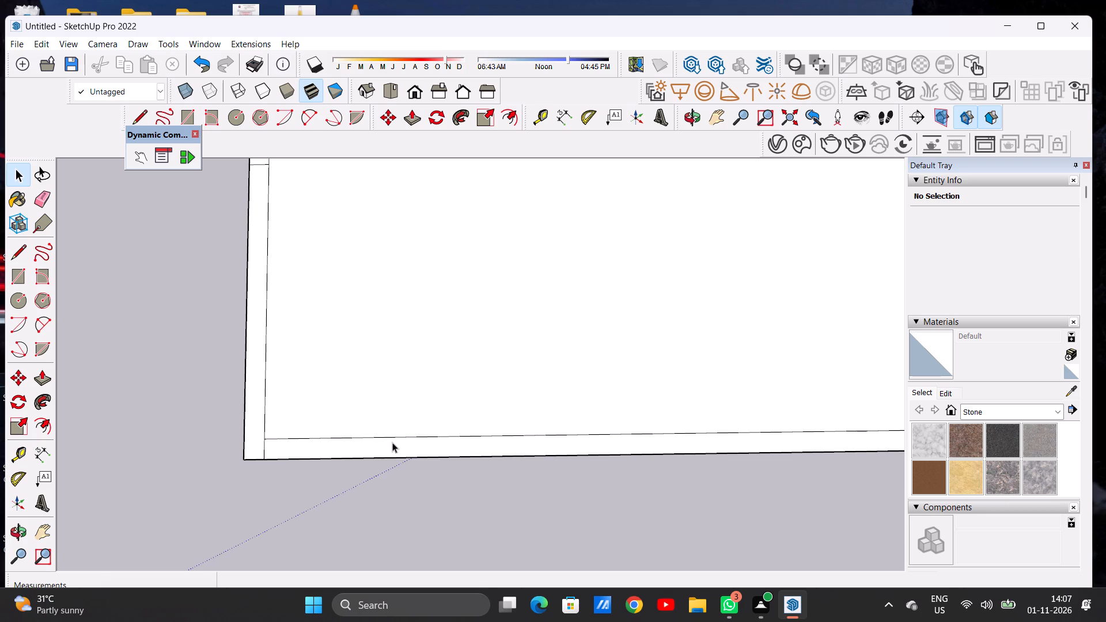
{"action": "scroll", "coordinate": [347, 431], "scroll_direction": "down", "scroll_amount": 12}
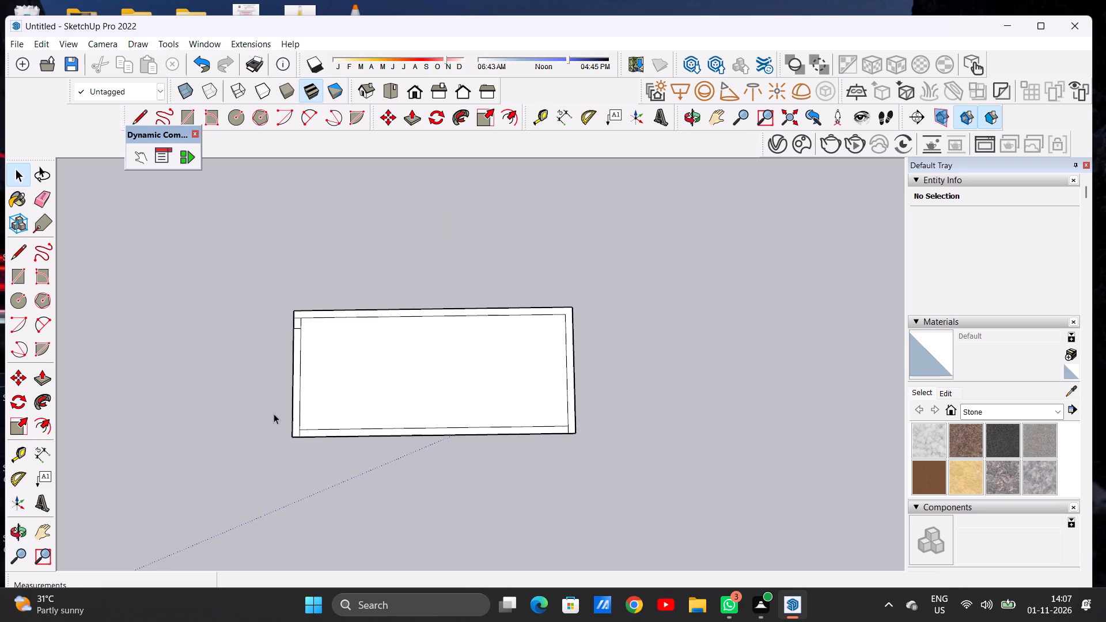
{"action": "scroll", "coordinate": [274, 414], "scroll_direction": "down", "scroll_amount": 1}
{"action": "scroll", "coordinate": [300, 361], "scroll_direction": "up", "scroll_amount": 2}
{"action": "scroll", "coordinate": [301, 361], "scroll_direction": "down", "scroll_amount": 1}
{"action": "scroll", "coordinate": [301, 361], "scroll_direction": "up", "scroll_amount": 8}
{"action": "middle_click_drag", "start_coordinate": [306, 339], "coordinate": [301, 358]}
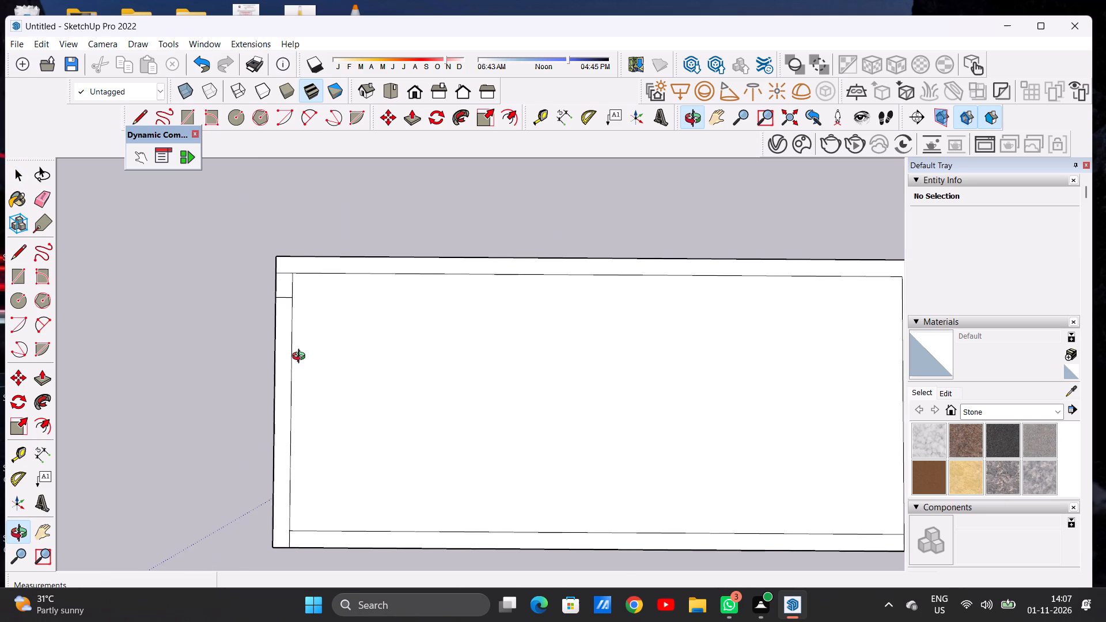
{"action": "middle_click_drag", "start_coordinate": [301, 358], "coordinate": [303, 355]}
{"action": "scroll", "coordinate": [275, 358], "scroll_direction": "down", "scroll_amount": 5}
{"action": "middle_click_drag", "start_coordinate": [301, 366], "coordinate": [312, 357]}
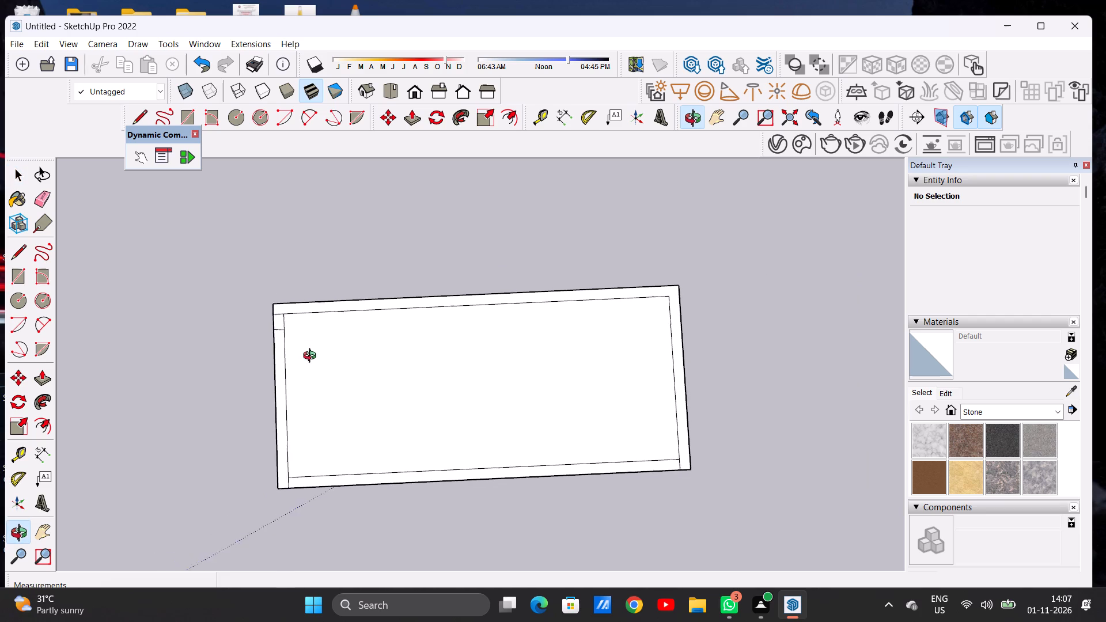
{"action": "middle_click_drag", "start_coordinate": [312, 357], "coordinate": [305, 352]}
{"action": "scroll", "coordinate": [301, 355], "scroll_direction": "up", "scroll_amount": 5}
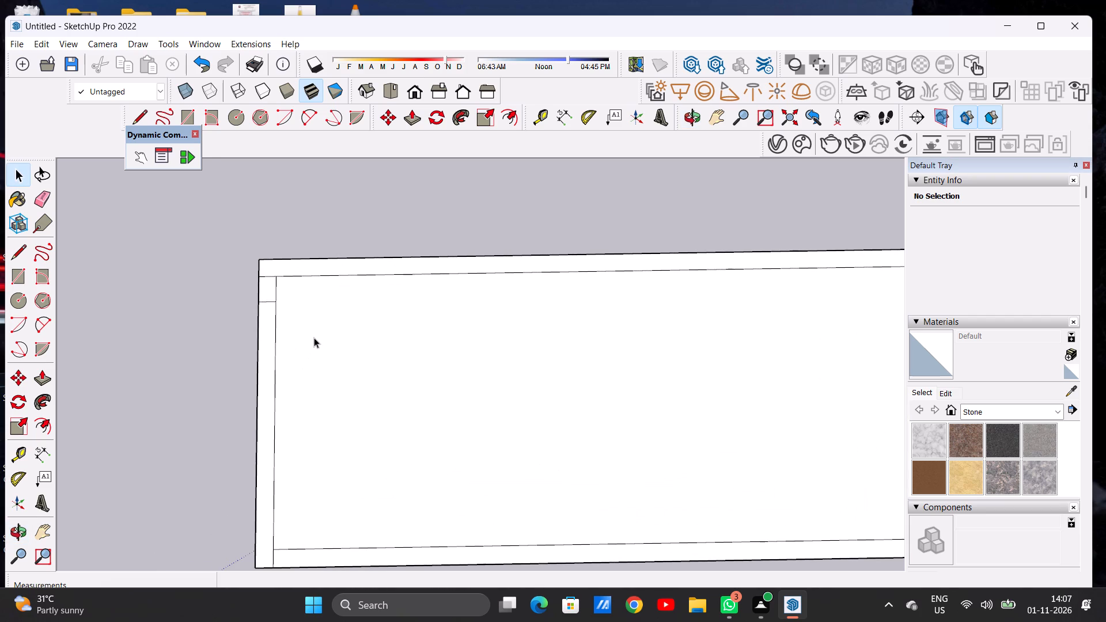
{"action": "scroll", "coordinate": [315, 337], "scroll_direction": "up", "scroll_amount": 4}
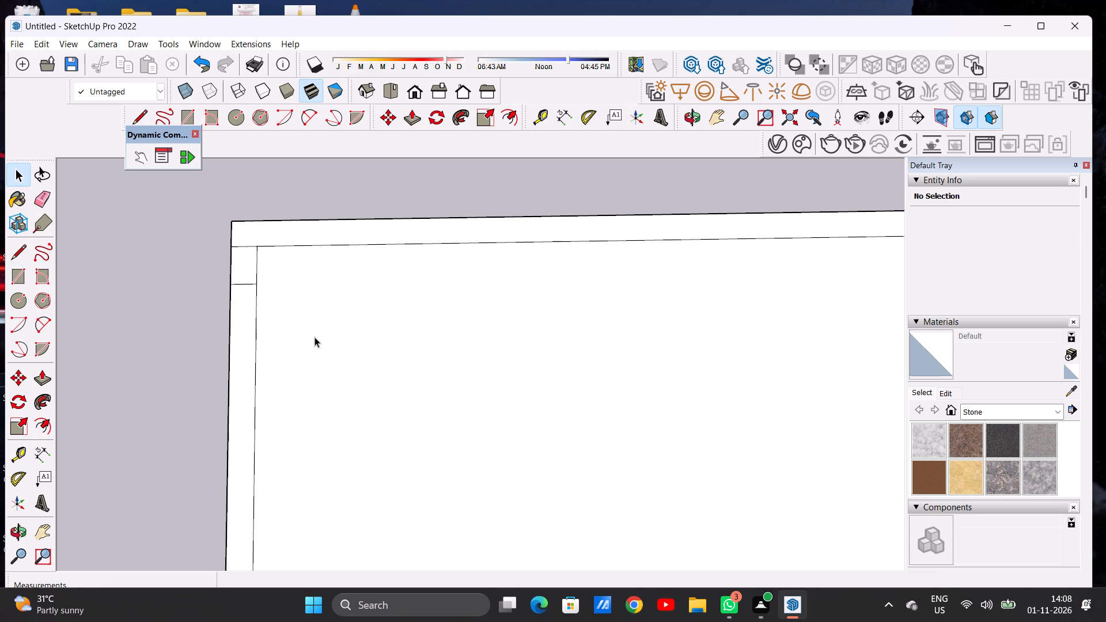
{"action": "key", "text": "l"}
{"action": "key", "text": "space"}
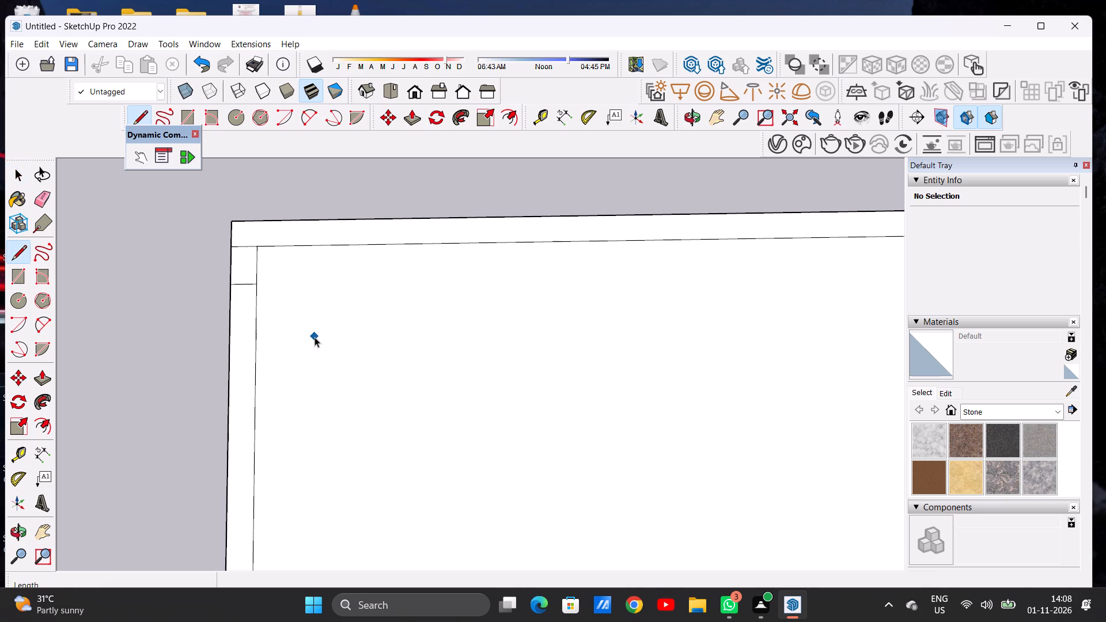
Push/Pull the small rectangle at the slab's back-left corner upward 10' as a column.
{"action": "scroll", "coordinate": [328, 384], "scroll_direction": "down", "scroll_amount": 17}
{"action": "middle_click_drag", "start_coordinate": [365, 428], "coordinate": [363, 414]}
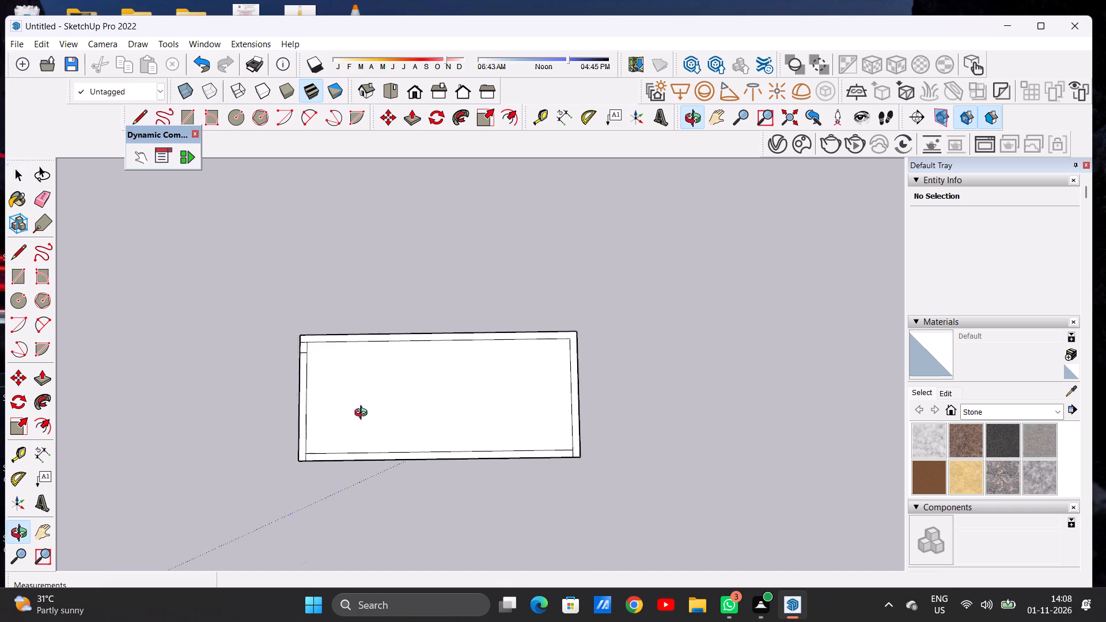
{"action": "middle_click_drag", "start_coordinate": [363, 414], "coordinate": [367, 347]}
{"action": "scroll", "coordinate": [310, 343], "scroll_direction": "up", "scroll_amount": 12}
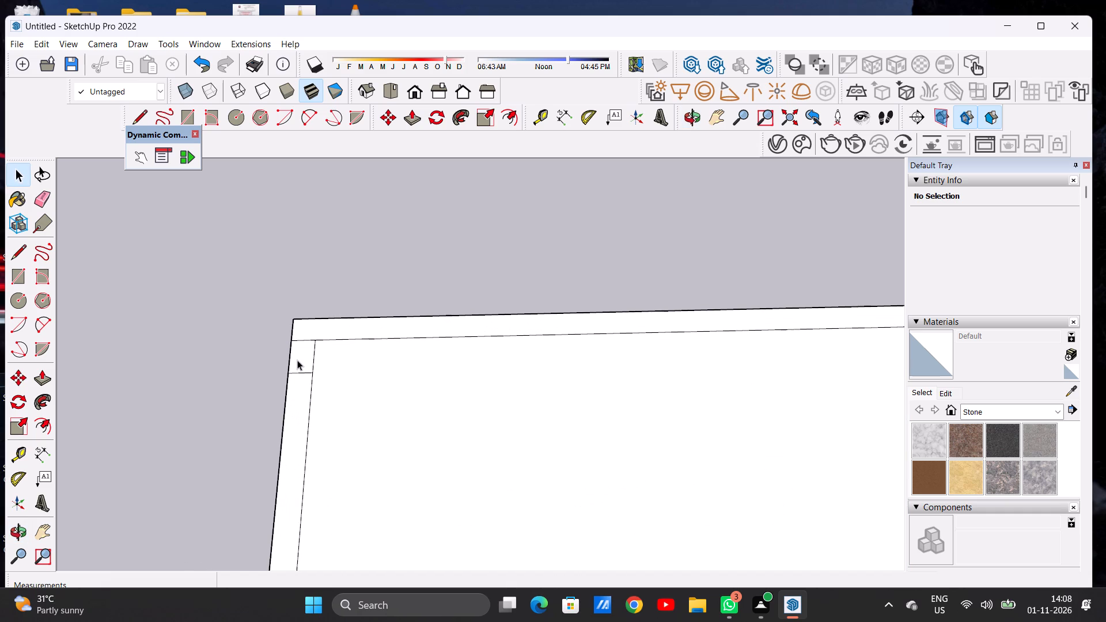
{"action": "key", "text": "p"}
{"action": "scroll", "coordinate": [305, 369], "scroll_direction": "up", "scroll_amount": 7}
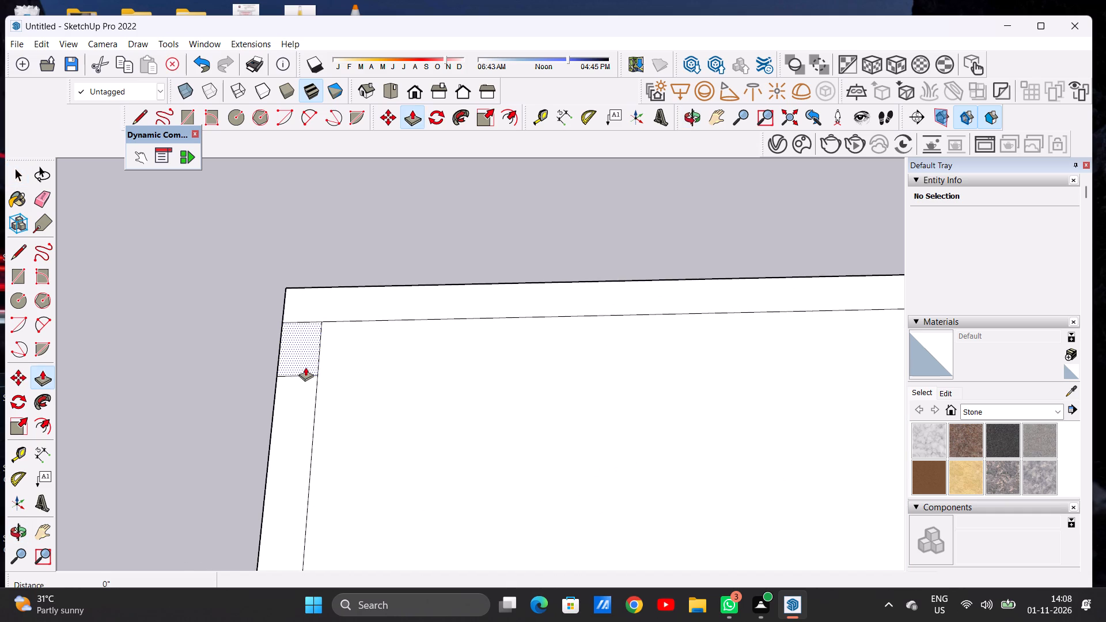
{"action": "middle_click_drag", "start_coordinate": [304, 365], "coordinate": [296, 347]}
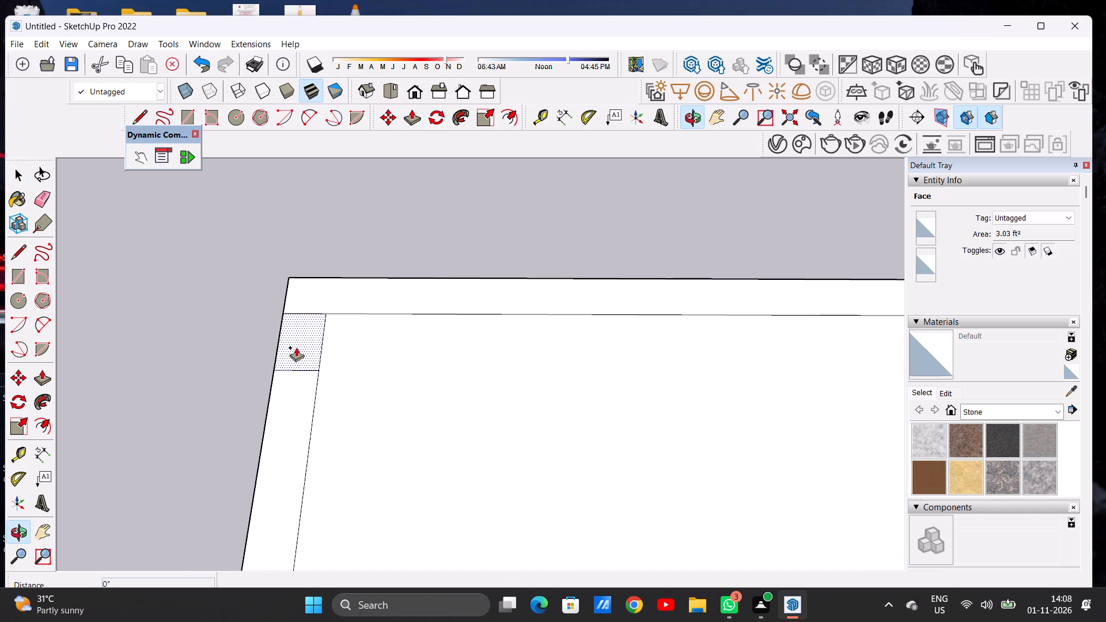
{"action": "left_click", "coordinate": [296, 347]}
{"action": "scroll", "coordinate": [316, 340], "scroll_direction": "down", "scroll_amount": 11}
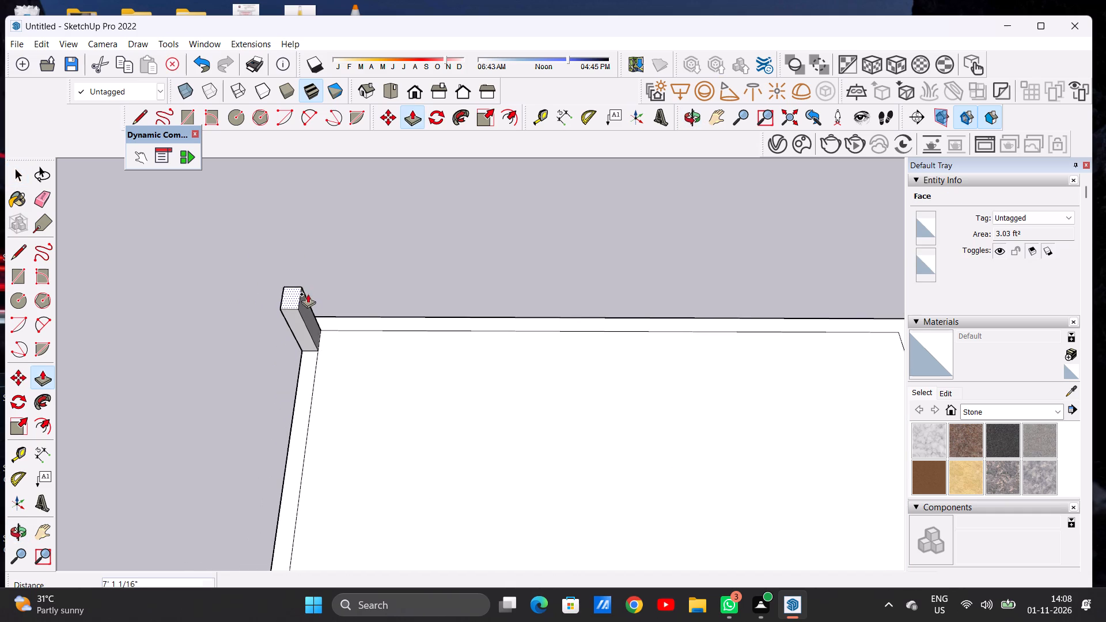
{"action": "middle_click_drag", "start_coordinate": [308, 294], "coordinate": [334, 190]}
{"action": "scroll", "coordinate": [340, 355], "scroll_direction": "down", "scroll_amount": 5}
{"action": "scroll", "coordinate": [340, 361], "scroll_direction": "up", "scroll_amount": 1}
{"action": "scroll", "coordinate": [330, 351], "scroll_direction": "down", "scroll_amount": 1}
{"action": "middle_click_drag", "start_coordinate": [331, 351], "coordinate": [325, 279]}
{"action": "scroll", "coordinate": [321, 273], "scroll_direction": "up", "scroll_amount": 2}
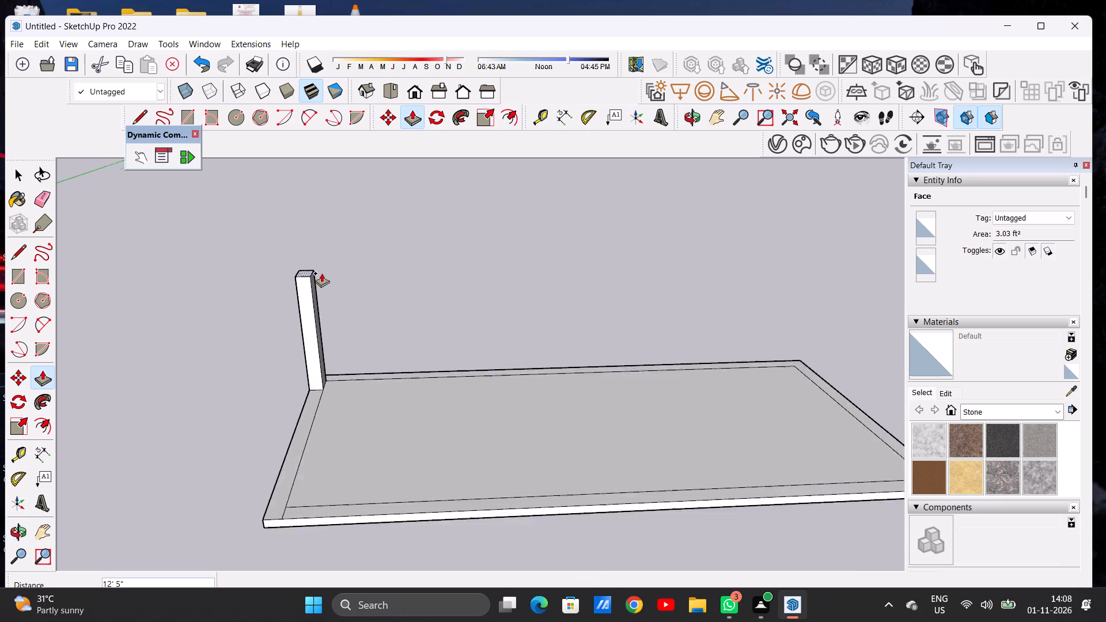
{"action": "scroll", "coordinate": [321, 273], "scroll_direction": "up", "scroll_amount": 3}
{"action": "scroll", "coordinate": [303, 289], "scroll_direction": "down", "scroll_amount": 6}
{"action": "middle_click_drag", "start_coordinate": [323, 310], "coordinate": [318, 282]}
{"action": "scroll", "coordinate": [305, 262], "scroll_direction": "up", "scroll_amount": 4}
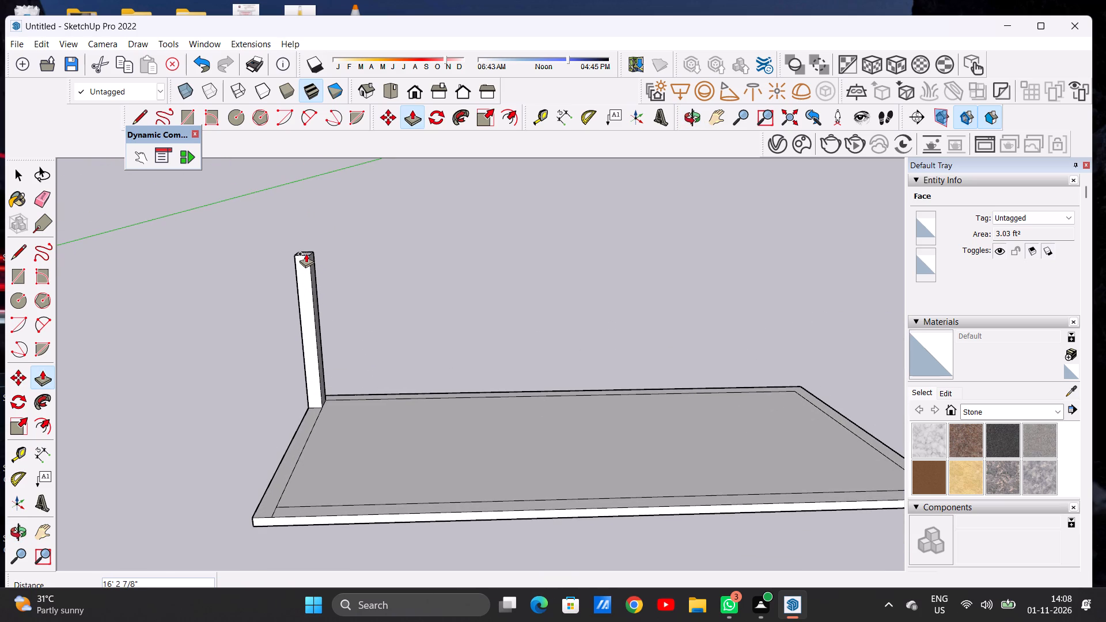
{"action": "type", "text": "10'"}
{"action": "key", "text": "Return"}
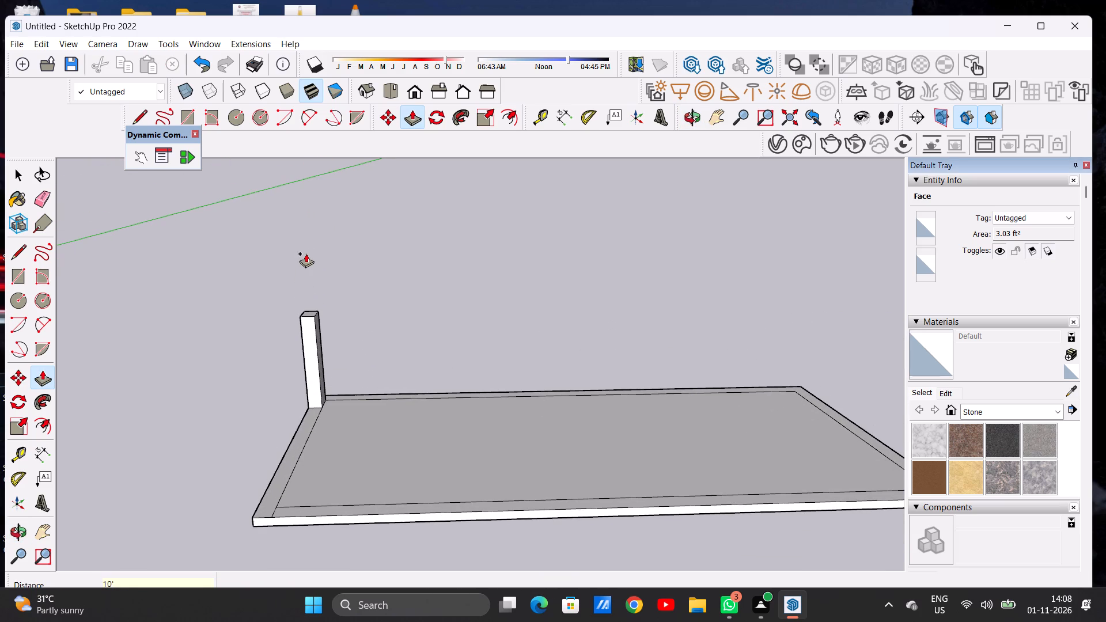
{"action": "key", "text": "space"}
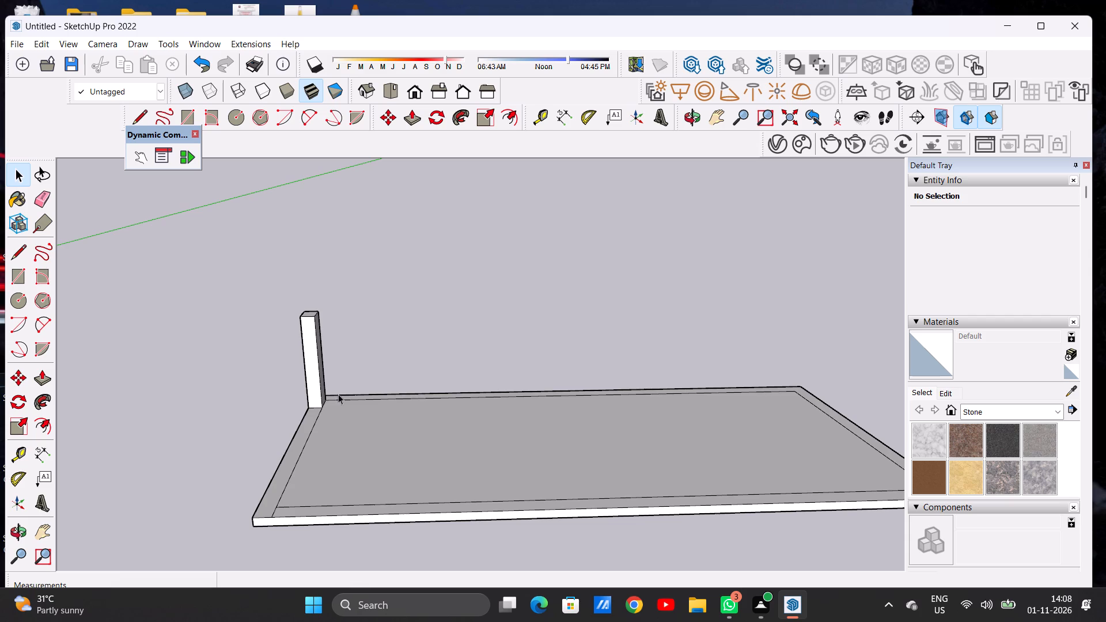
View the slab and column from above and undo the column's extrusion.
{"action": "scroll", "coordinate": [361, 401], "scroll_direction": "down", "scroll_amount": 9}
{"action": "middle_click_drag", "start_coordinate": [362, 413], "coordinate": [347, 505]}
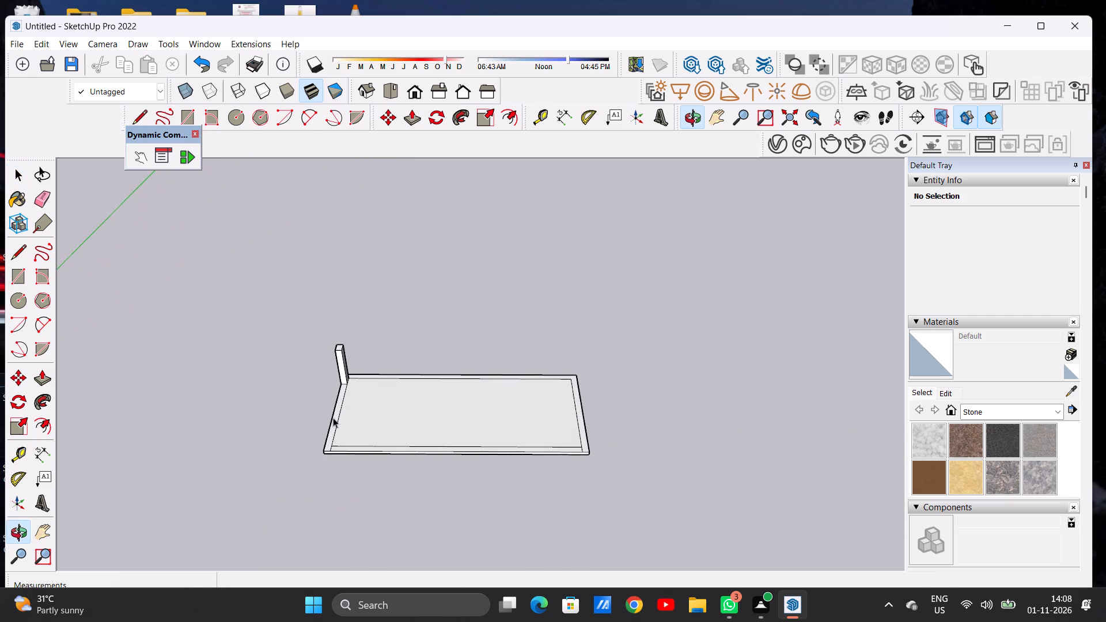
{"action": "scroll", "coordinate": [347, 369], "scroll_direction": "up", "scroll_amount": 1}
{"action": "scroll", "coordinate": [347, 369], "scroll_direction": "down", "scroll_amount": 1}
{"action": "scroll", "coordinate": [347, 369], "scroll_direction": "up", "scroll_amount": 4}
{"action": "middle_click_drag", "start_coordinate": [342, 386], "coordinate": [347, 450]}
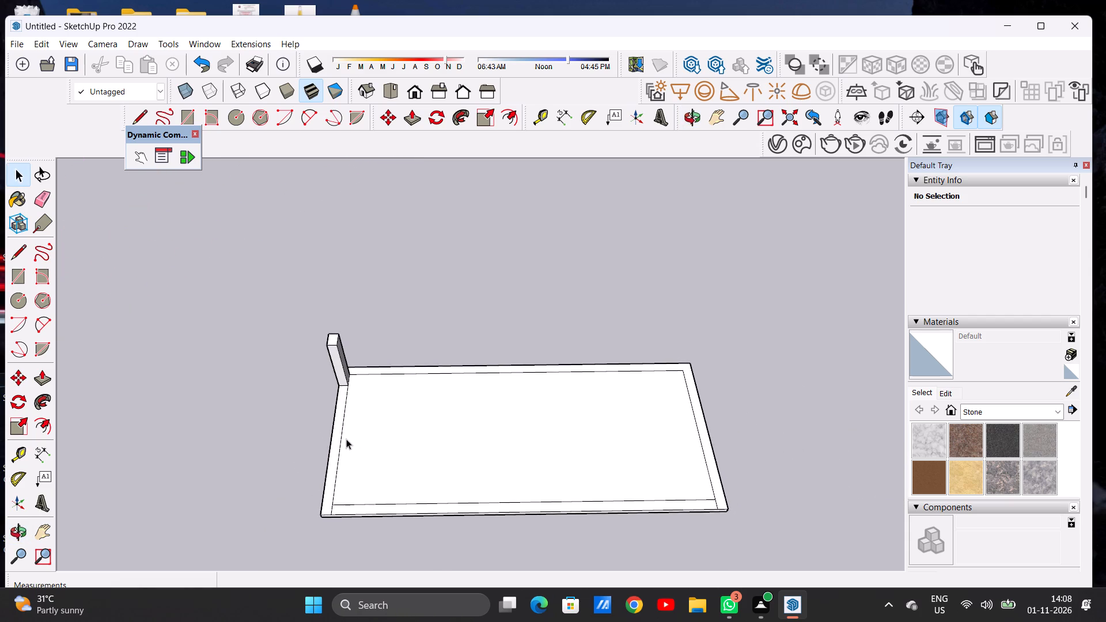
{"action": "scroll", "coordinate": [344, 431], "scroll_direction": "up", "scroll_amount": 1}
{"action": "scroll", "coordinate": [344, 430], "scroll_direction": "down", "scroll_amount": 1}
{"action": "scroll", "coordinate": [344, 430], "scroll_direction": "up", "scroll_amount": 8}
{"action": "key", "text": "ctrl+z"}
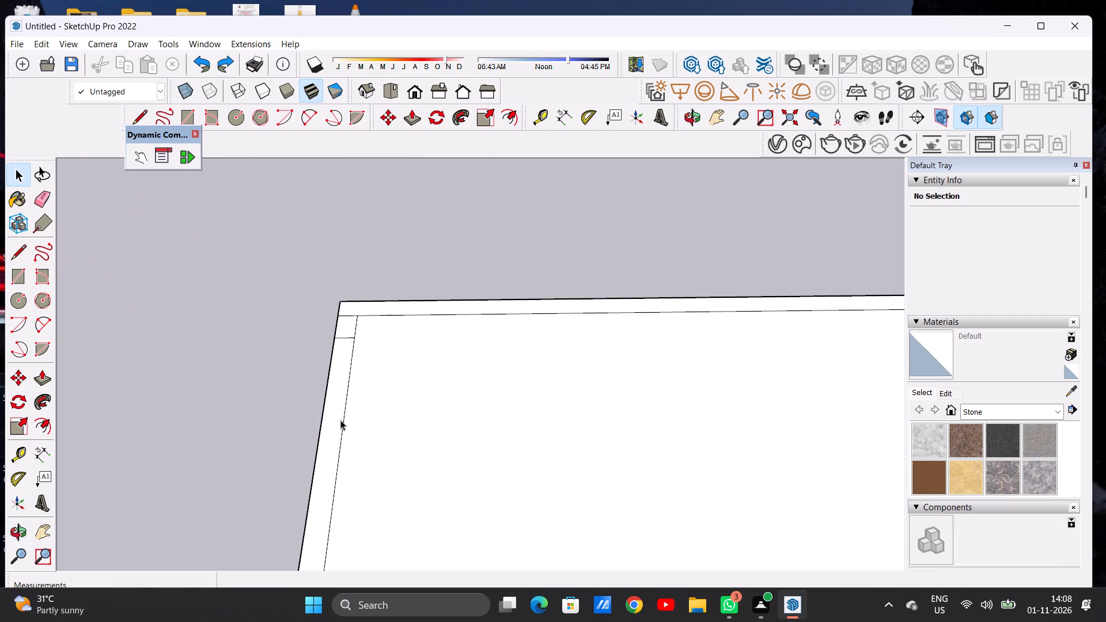
In top view, copy the small rectangle at the slab's back-left corner about 8' 6" forward along the left border.
{"action": "left_click", "coordinate": [398, 93]}
{"action": "scroll", "coordinate": [402, 269], "scroll_direction": "down", "scroll_amount": 16}
{"action": "scroll", "coordinate": [555, 359], "scroll_direction": "up", "scroll_amount": 3}
{"action": "scroll", "coordinate": [333, 283], "scroll_direction": "up", "scroll_amount": 1}
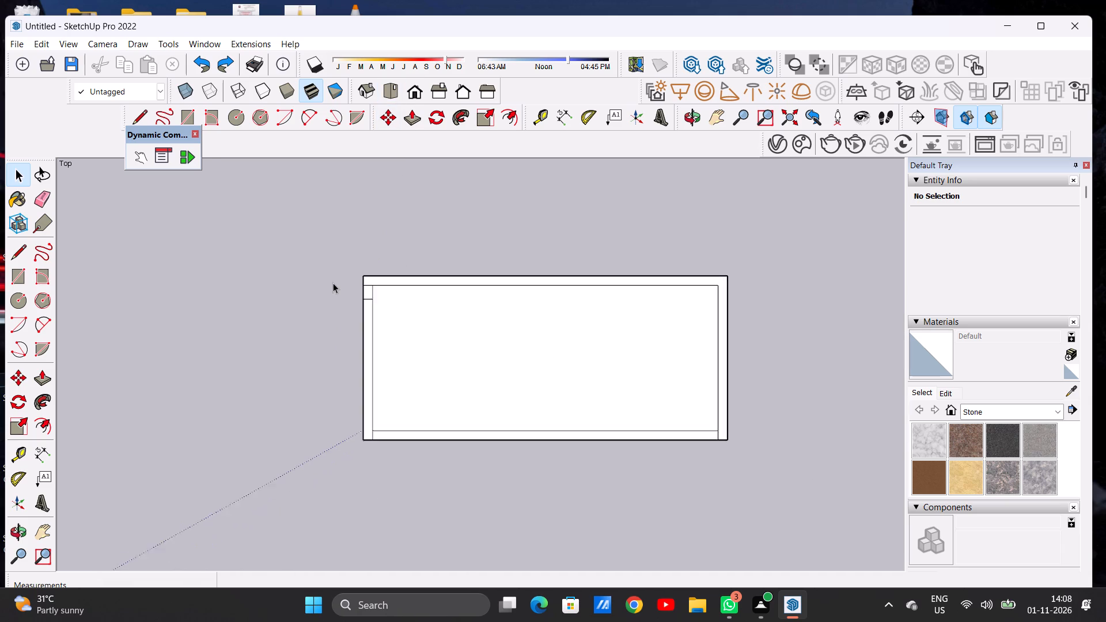
{"action": "scroll", "coordinate": [333, 283], "scroll_direction": "up", "scroll_amount": 14}
{"action": "double_click", "coordinate": [310, 289]}
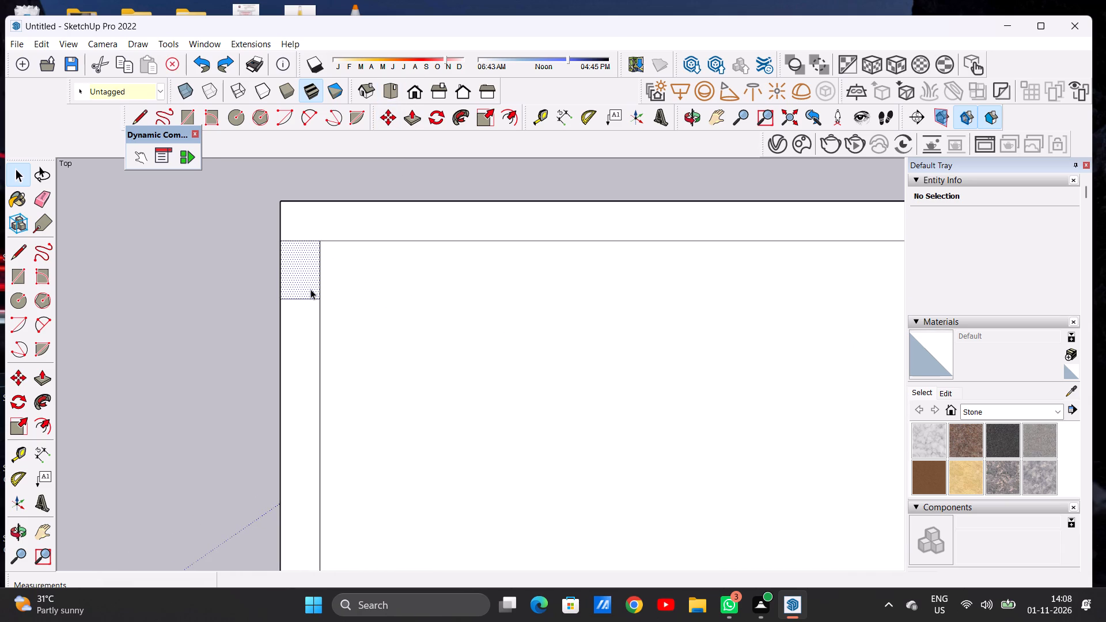
{"action": "key", "text": "m"}
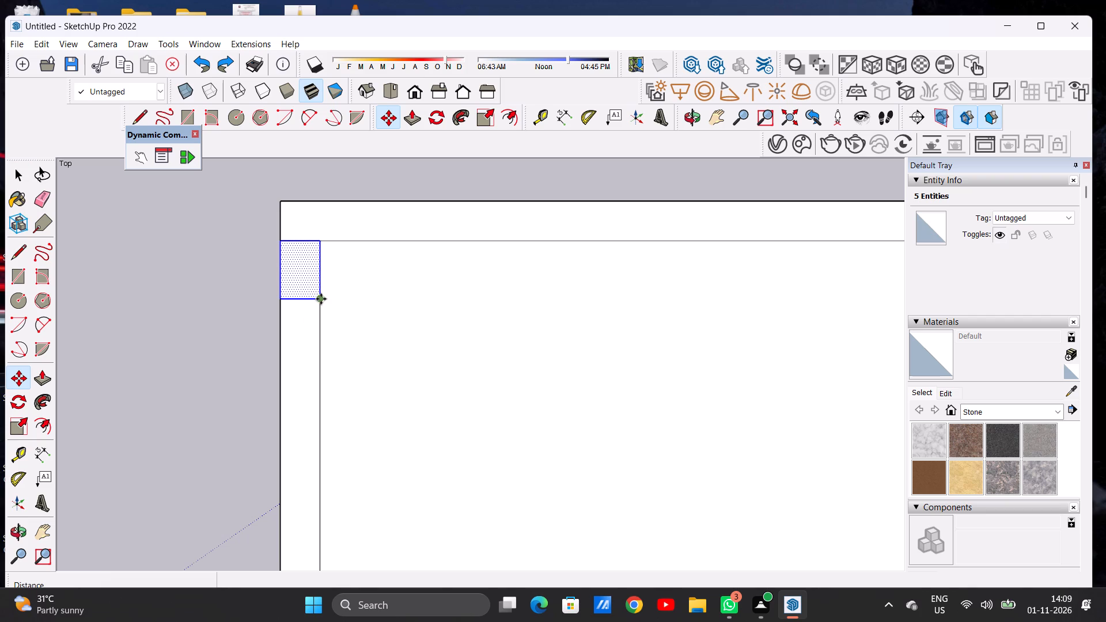
{"action": "left_click", "coordinate": [321, 299]}
{"action": "scroll", "coordinate": [316, 321], "scroll_direction": "down", "scroll_amount": 8}
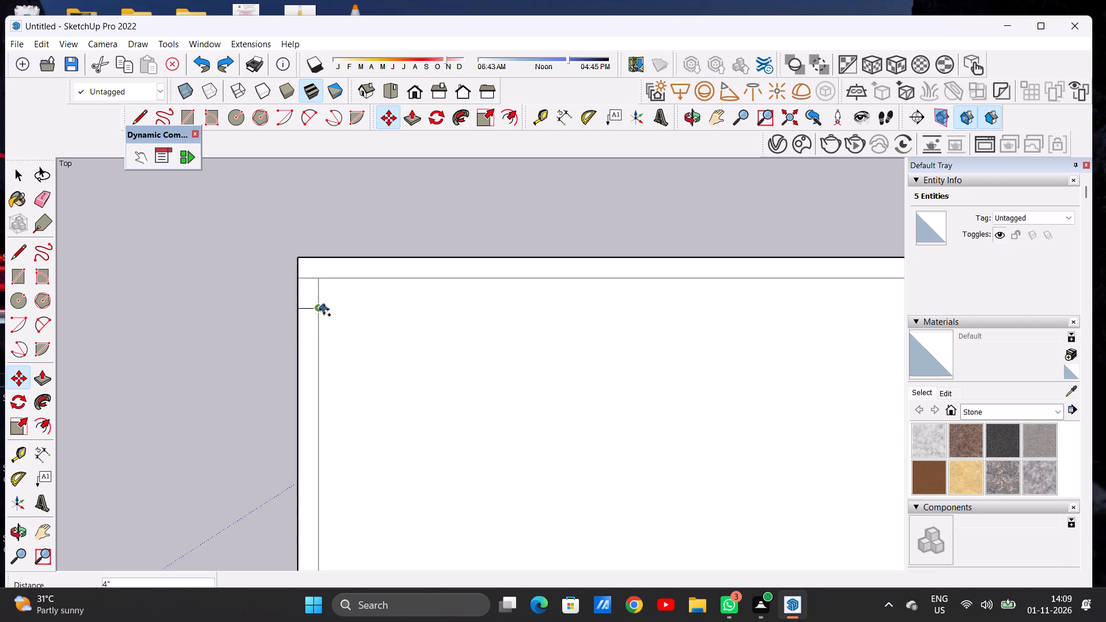
{"action": "scroll", "coordinate": [324, 309], "scroll_direction": "down", "scroll_amount": 4}
{"action": "scroll", "coordinate": [319, 381], "scroll_direction": "up", "scroll_amount": 9}
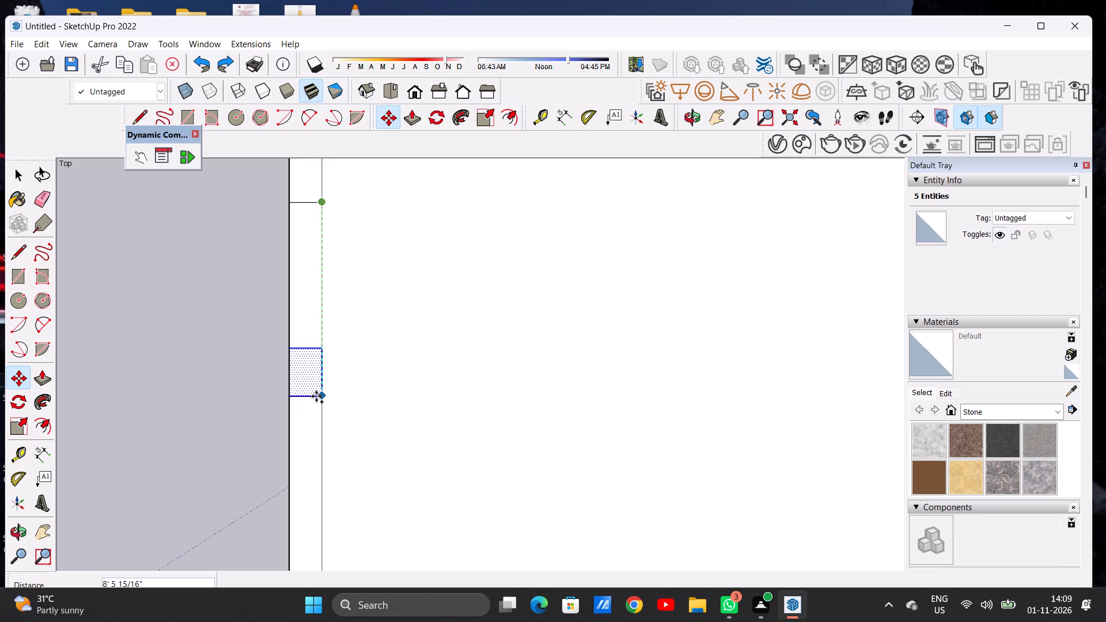
{"action": "left_click", "coordinate": [316, 396]}
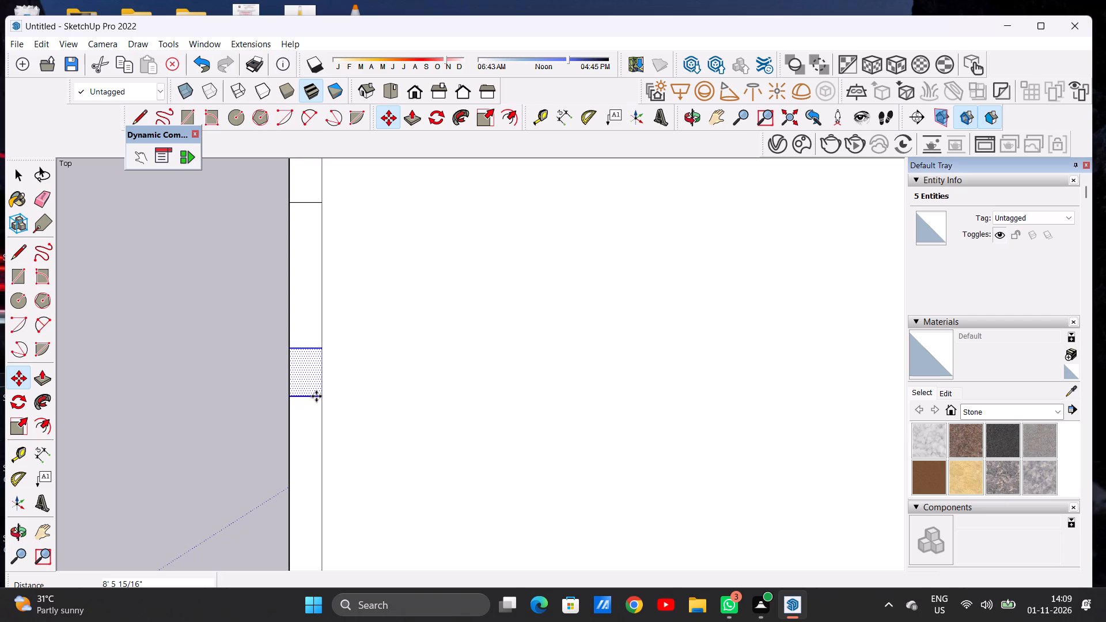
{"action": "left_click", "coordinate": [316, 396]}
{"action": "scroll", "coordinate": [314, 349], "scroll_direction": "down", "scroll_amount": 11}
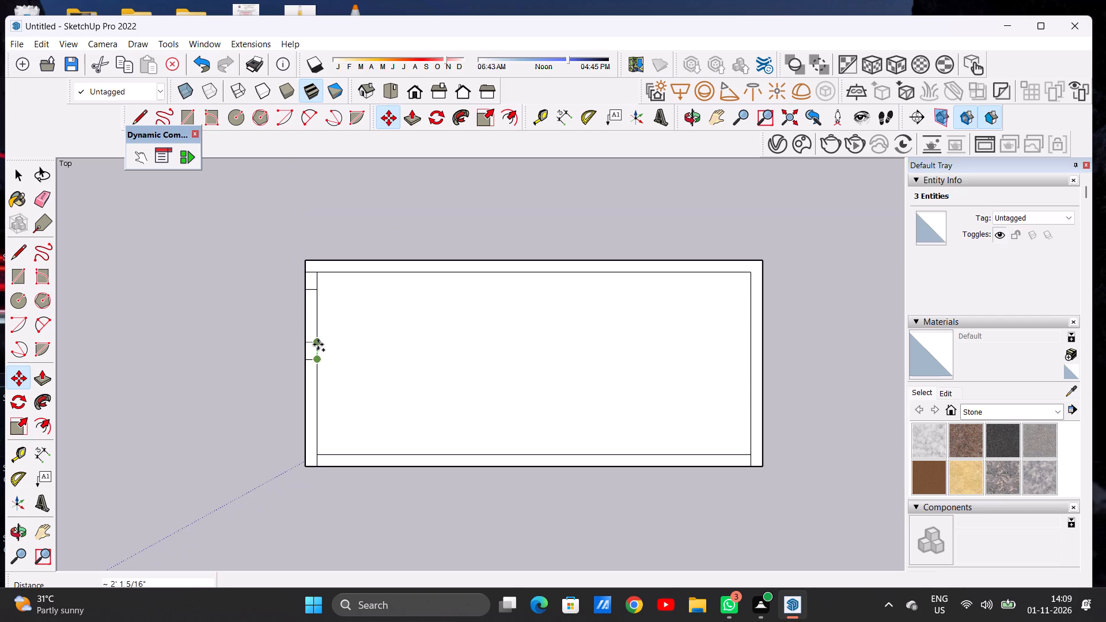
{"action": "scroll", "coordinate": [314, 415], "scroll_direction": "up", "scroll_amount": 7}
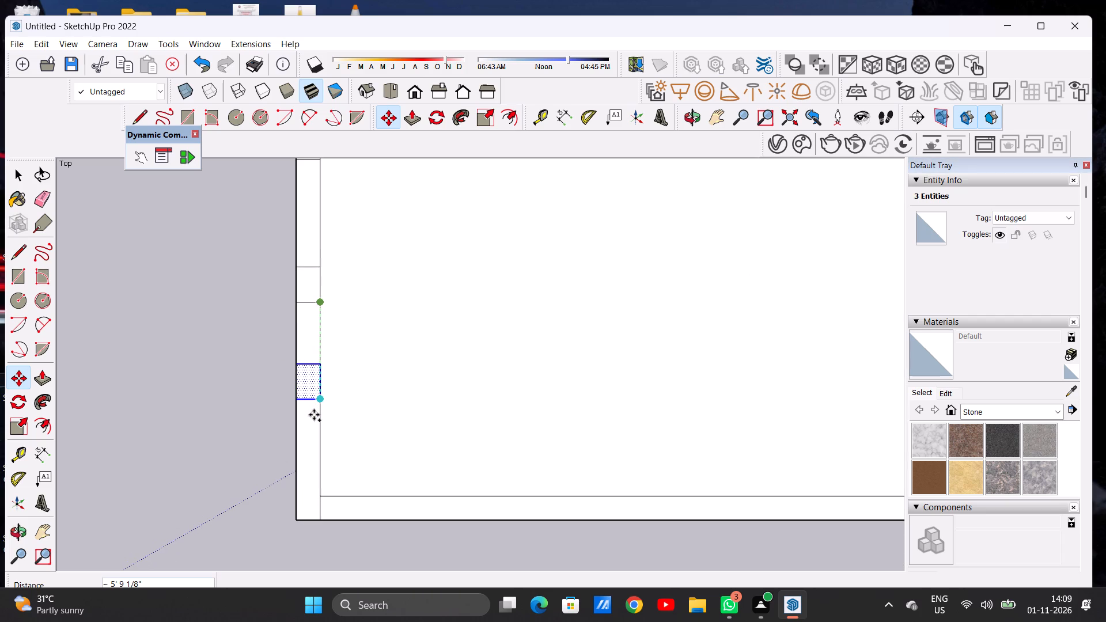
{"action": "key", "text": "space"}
Move the copied footprint about 2' 10 1/2" along the left border toward the slab's back-left corner.
{"action": "scroll", "coordinate": [274, 374], "scroll_direction": "down", "scroll_amount": 2}
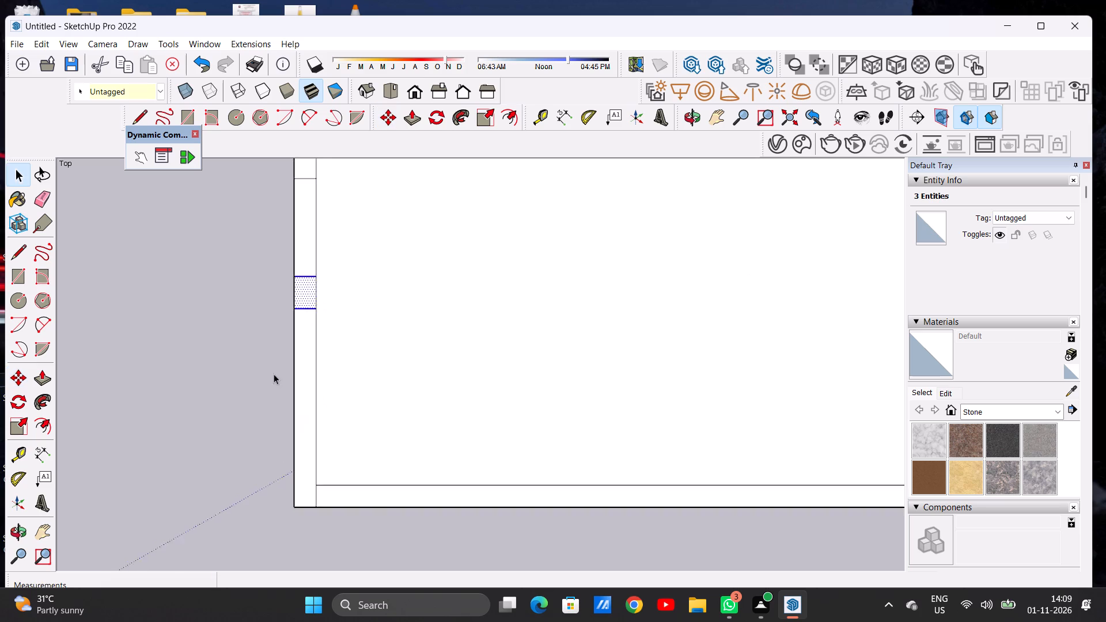
{"action": "scroll", "coordinate": [274, 374], "scroll_direction": "down", "scroll_amount": 7}
{"action": "scroll", "coordinate": [296, 332], "scroll_direction": "down", "scroll_amount": 1}
{"action": "scroll", "coordinate": [296, 332], "scroll_direction": "up", "scroll_amount": 7}
{"action": "scroll", "coordinate": [272, 339], "scroll_direction": "down", "scroll_amount": 1}
{"action": "scroll", "coordinate": [272, 339], "scroll_direction": "up", "scroll_amount": 5}
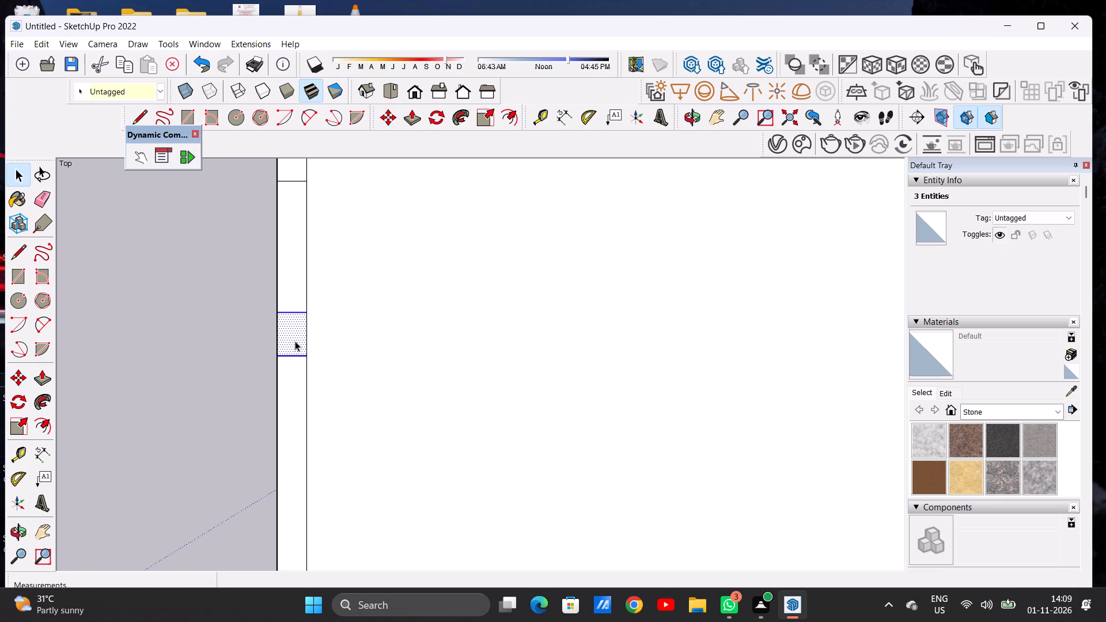
{"action": "key", "text": "m"}
{"action": "left_click", "coordinate": [306, 357]}
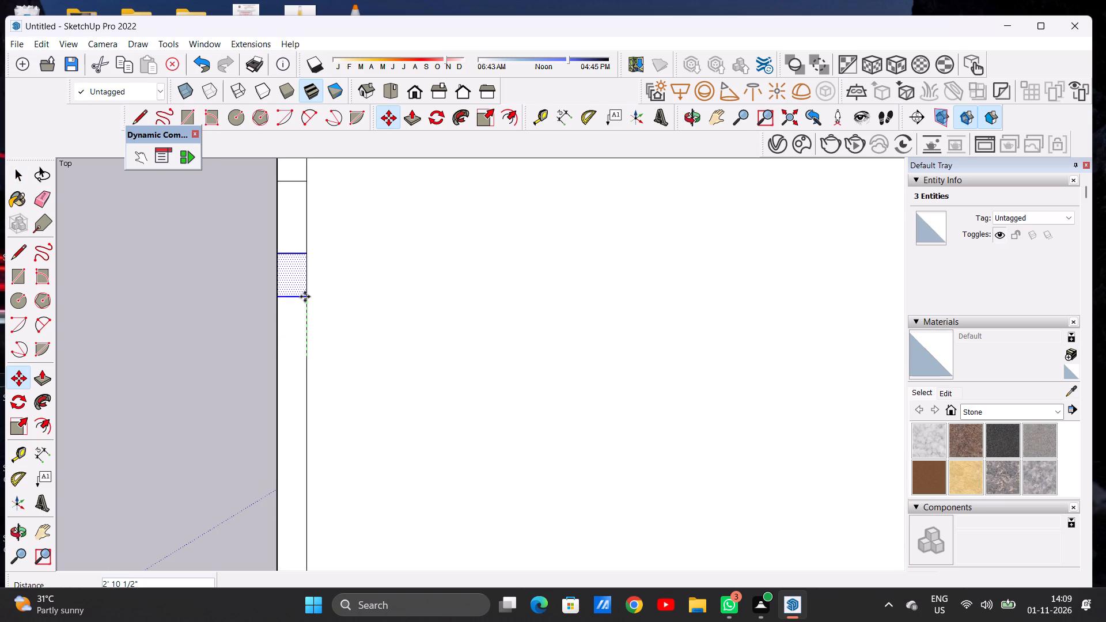
{"action": "left_click", "coordinate": [305, 297]}
Copy the second footprint about 7' 2" forward along the left border.
{"action": "left_click", "coordinate": [305, 297]}
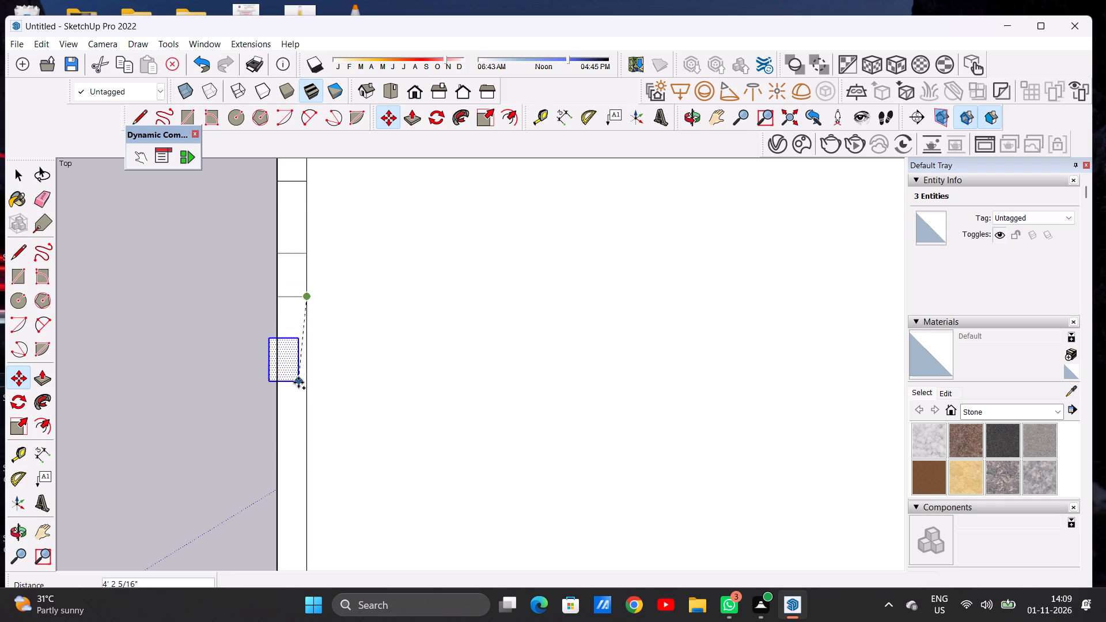
{"action": "scroll", "coordinate": [309, 353], "scroll_direction": "down", "scroll_amount": 6}
{"action": "scroll", "coordinate": [310, 403], "scroll_direction": "up", "scroll_amount": 6}
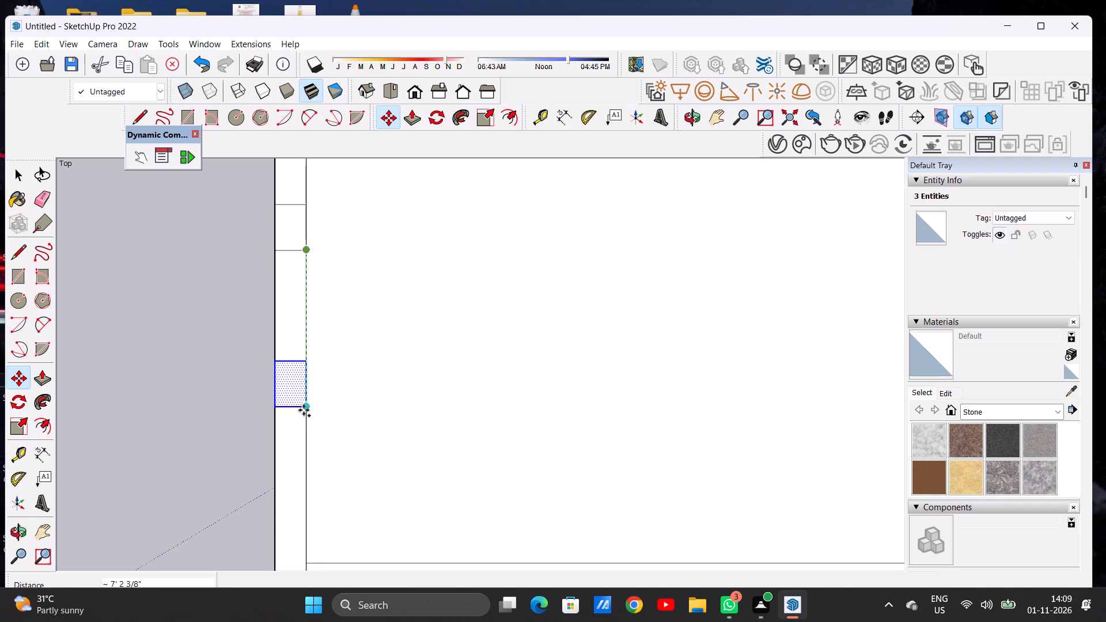
{"action": "left_click", "coordinate": [304, 410]}
Copy the third footprint forward along the left border, placing it just short of the slab's front-left corner.
{"action": "left_click", "coordinate": [304, 408]}
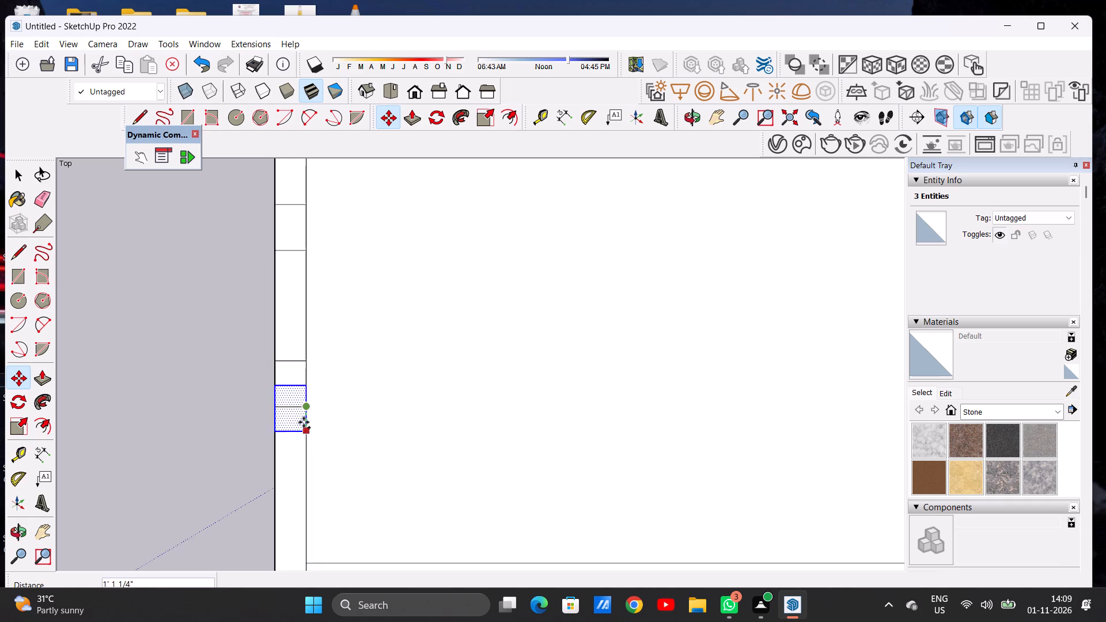
{"action": "scroll", "coordinate": [301, 386], "scroll_direction": "down", "scroll_amount": 10}
{"action": "scroll", "coordinate": [308, 452], "scroll_direction": "up", "scroll_amount": 12}
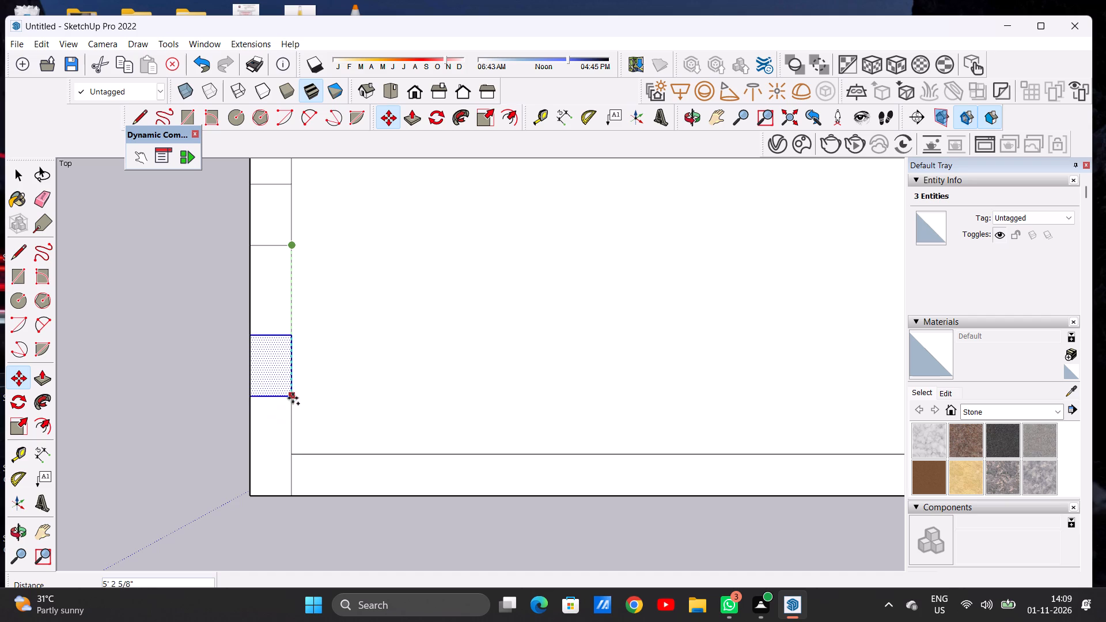
{"action": "left_click", "coordinate": [293, 406]}
{"action": "key", "text": "space"}
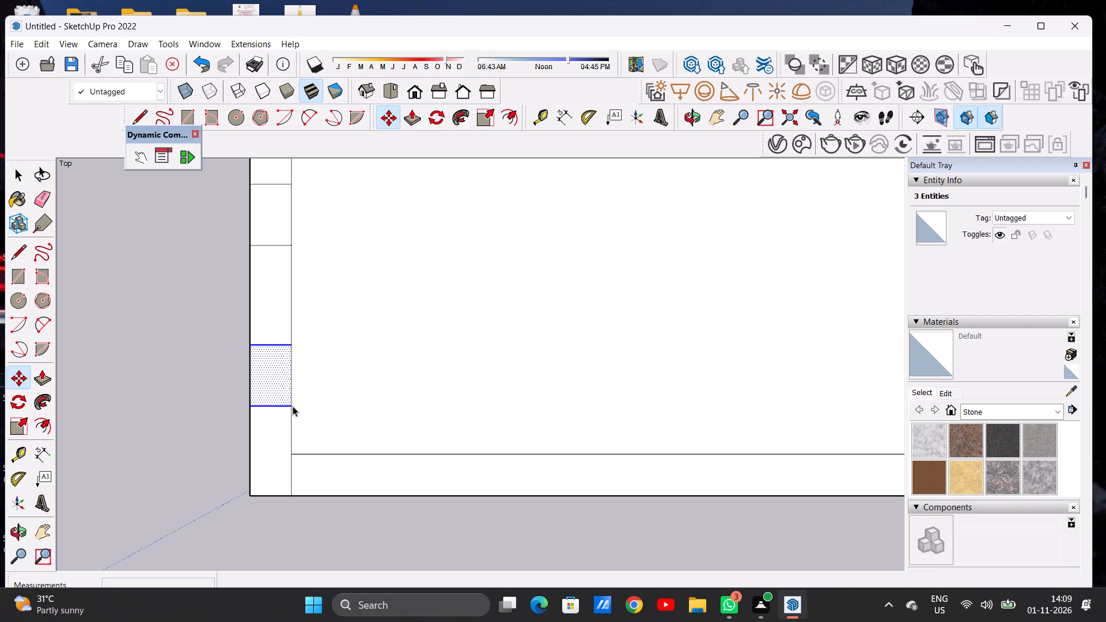
Clear the selection and examine the slab and the row of footprints on its left border from above and at an angle.
{"action": "scroll", "coordinate": [301, 392], "scroll_direction": "down", "scroll_amount": 4}
{"action": "scroll", "coordinate": [396, 394], "scroll_direction": "up", "scroll_amount": 1}
{"action": "scroll", "coordinate": [399, 392], "scroll_direction": "down", "scroll_amount": 9}
{"action": "left_click", "coordinate": [293, 400]}
{"action": "scroll", "coordinate": [302, 415], "scroll_direction": "down", "scroll_amount": 3}
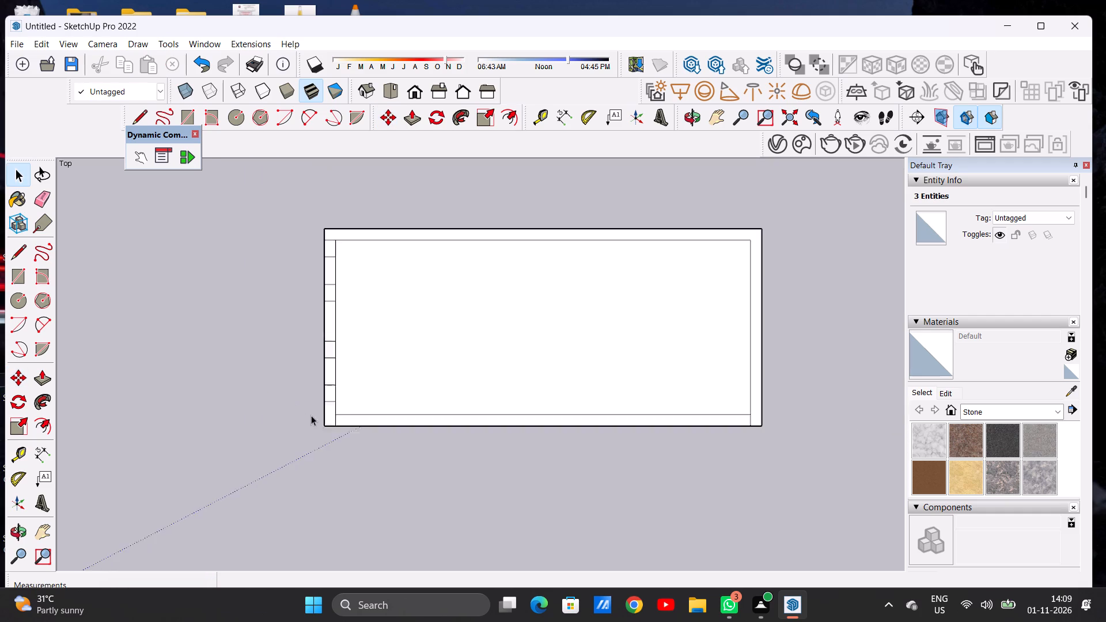
{"action": "scroll", "coordinate": [311, 415], "scroll_direction": "down", "scroll_amount": 5}
{"action": "middle_click_drag", "start_coordinate": [463, 434], "coordinate": [467, 326]}
{"action": "middle_click_drag", "start_coordinate": [464, 444], "coordinate": [461, 385]}
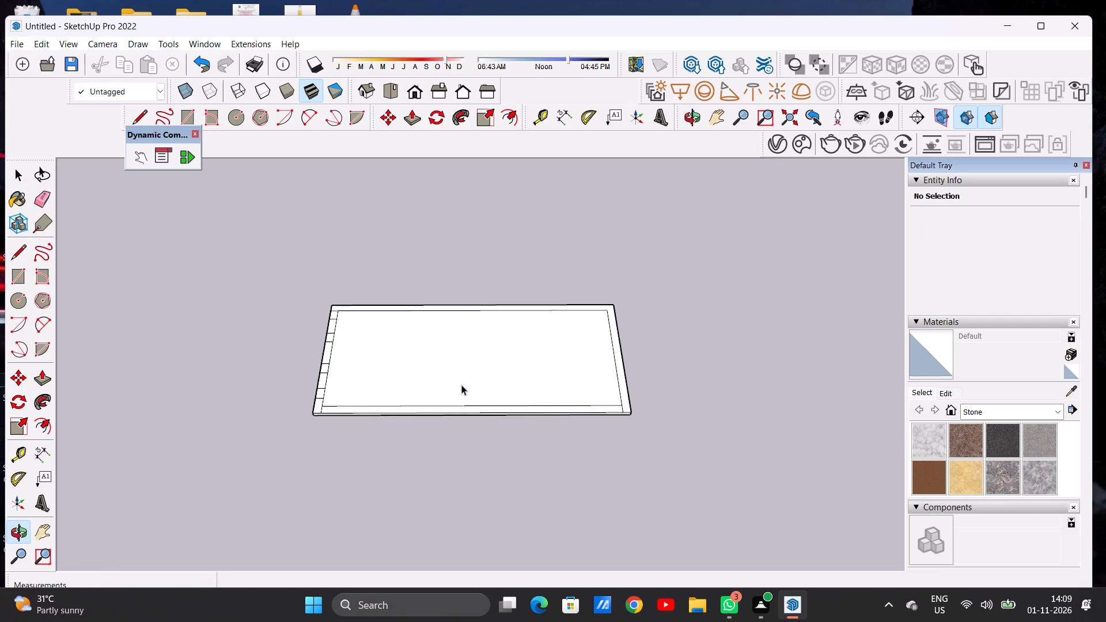
{"action": "scroll", "coordinate": [460, 386], "scroll_direction": "up", "scroll_amount": 2}
{"action": "scroll", "coordinate": [457, 392], "scroll_direction": "down", "scroll_amount": 1}
{"action": "scroll", "coordinate": [457, 392], "scroll_direction": "up", "scroll_amount": 2}
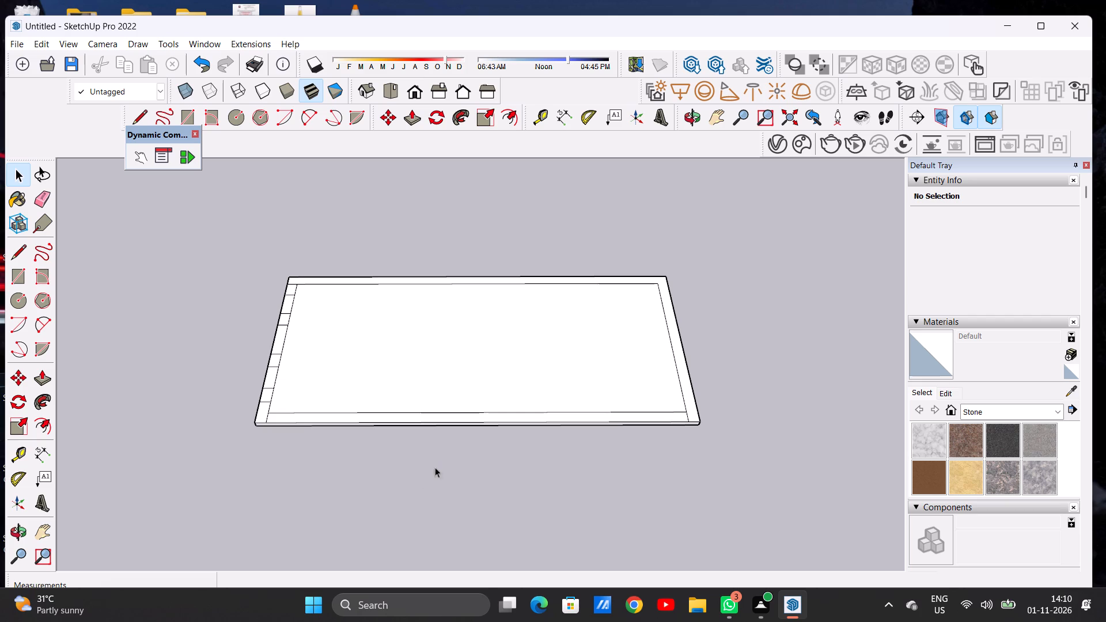
{"action": "scroll", "coordinate": [462, 452], "scroll_direction": "down", "scroll_amount": 1}
{"action": "scroll", "coordinate": [462, 452], "scroll_direction": "up", "scroll_amount": 1}
{"action": "scroll", "coordinate": [463, 452], "scroll_direction": "down", "scroll_amount": 2}
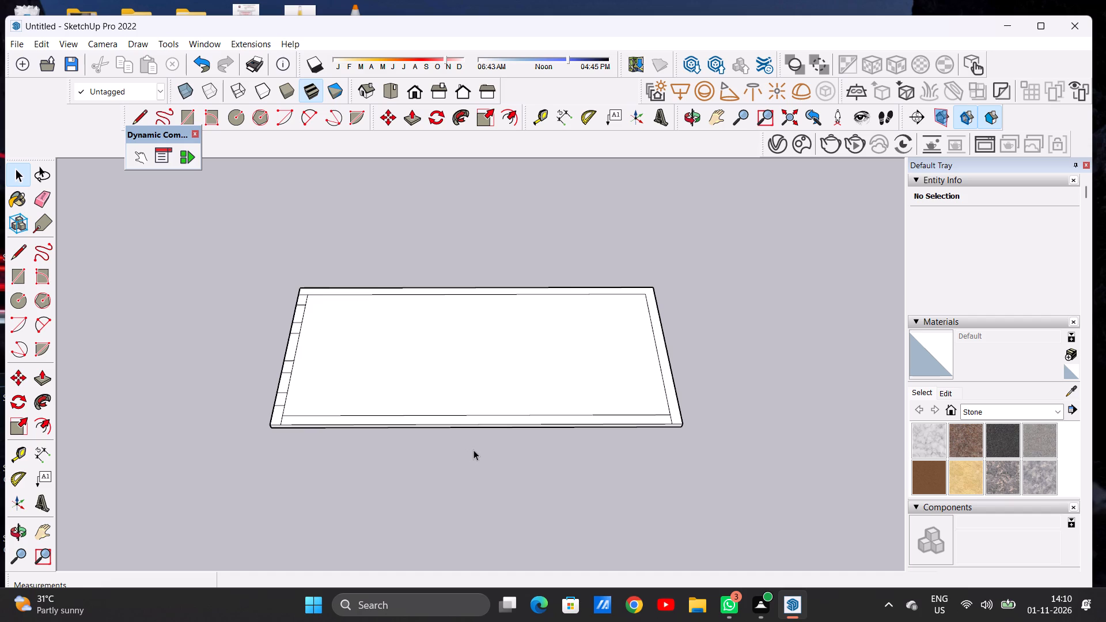
{"action": "scroll", "coordinate": [477, 454], "scroll_direction": "down", "scroll_amount": 8}
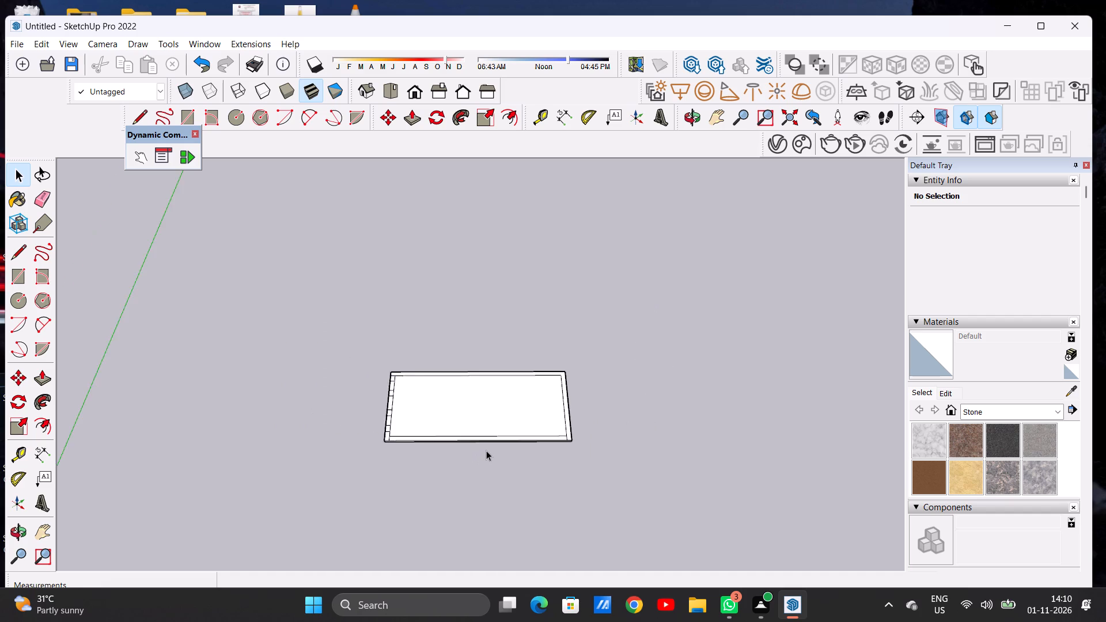
{"action": "scroll", "coordinate": [484, 449], "scroll_direction": "up", "scroll_amount": 9}
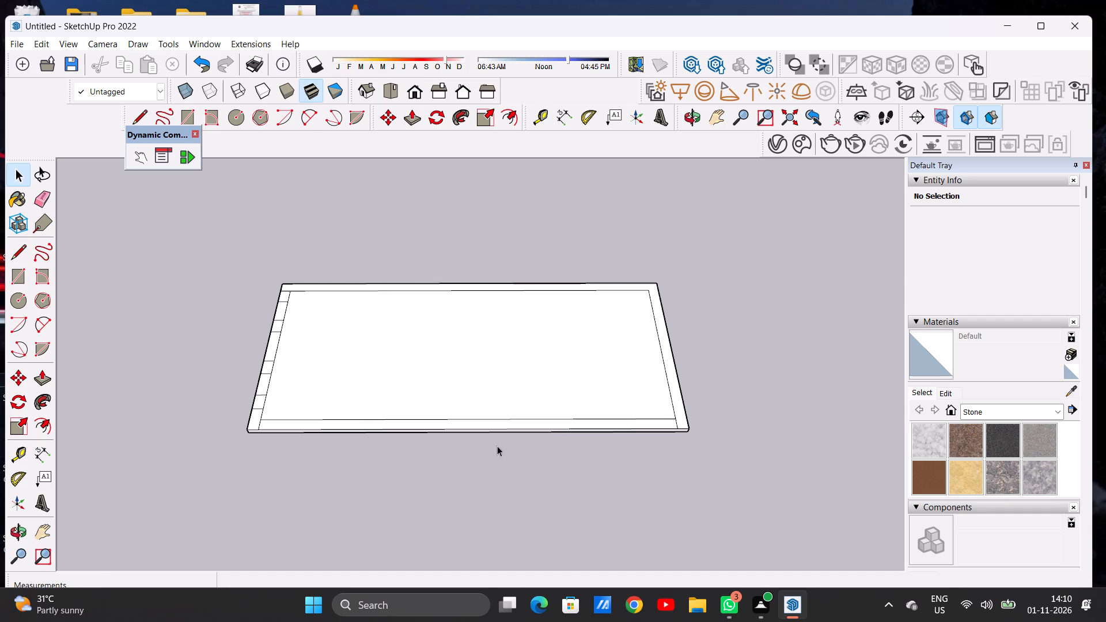
{"action": "scroll", "coordinate": [503, 450], "scroll_direction": "down", "scroll_amount": 8}
{"action": "scroll", "coordinate": [547, 416], "scroll_direction": "up", "scroll_amount": 6}
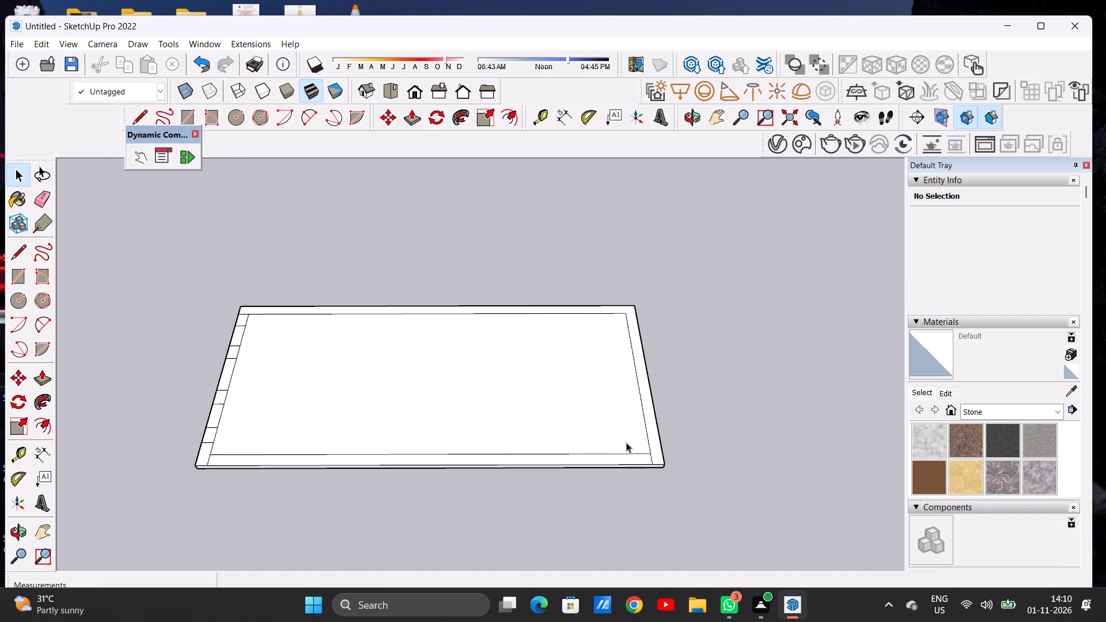
Push/Pull the L-shaped border face along the slab's back and right sides upward 10'.
{"action": "key", "text": "p"}
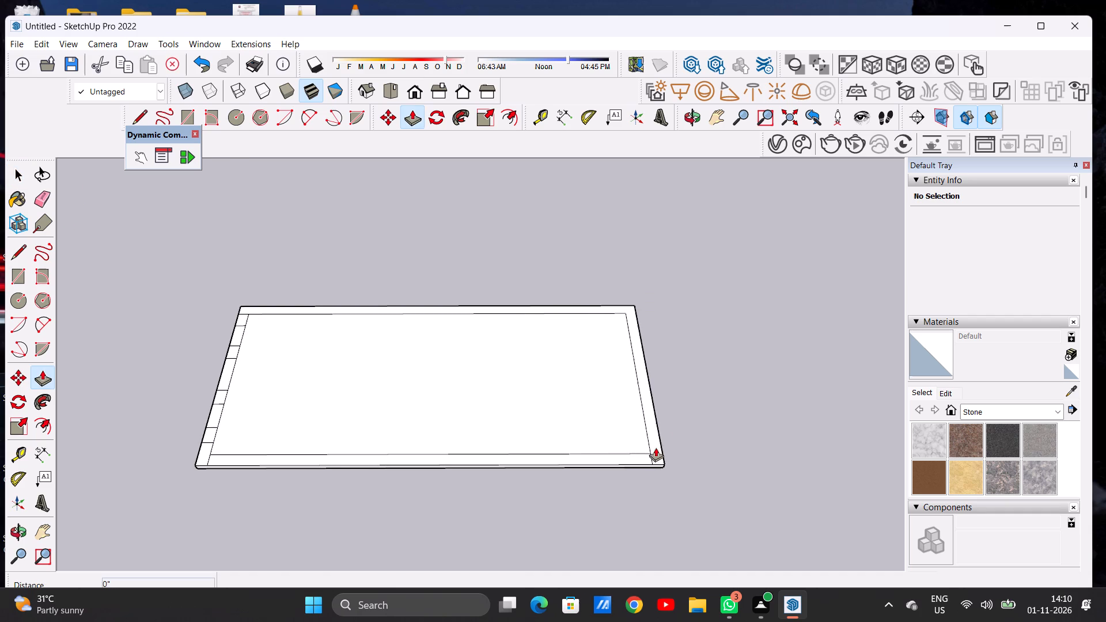
{"action": "scroll", "coordinate": [656, 447], "scroll_direction": "up", "scroll_amount": 2}
{"action": "left_click", "coordinate": [656, 448]}
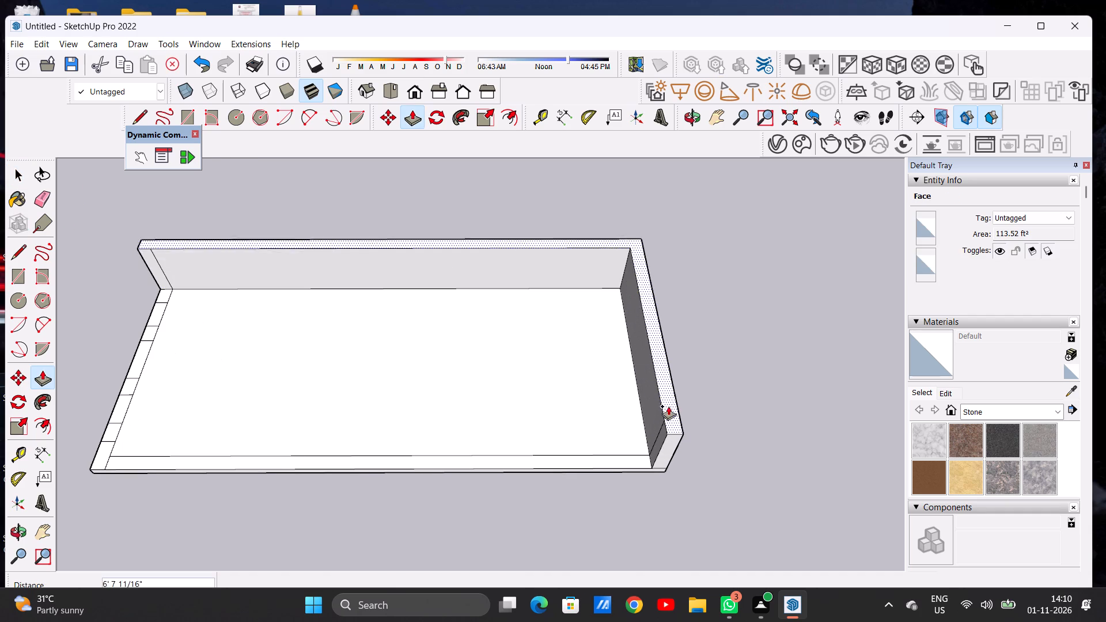
{"action": "scroll", "coordinate": [673, 400], "scroll_direction": "down", "scroll_amount": 8}
{"action": "middle_click_drag", "start_coordinate": [688, 364], "coordinate": [681, 278]}
{"action": "scroll", "coordinate": [668, 365], "scroll_direction": "down", "scroll_amount": 2}
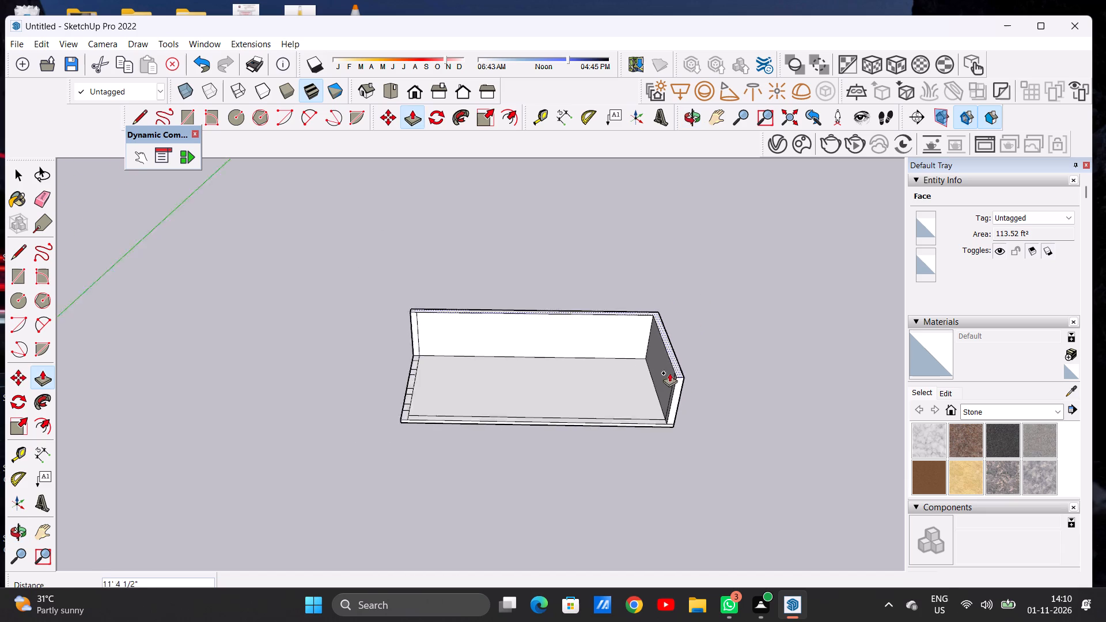
{"action": "scroll", "coordinate": [669, 373], "scroll_direction": "down", "scroll_amount": 1}
{"action": "middle_click_drag", "start_coordinate": [677, 390], "coordinate": [681, 312]}
{"action": "scroll", "coordinate": [685, 329], "scroll_direction": "up", "scroll_amount": 4}
{"action": "middle_click_drag", "start_coordinate": [674, 357], "coordinate": [665, 328]}
{"action": "scroll", "coordinate": [668, 332], "scroll_direction": "up", "scroll_amount": 2}
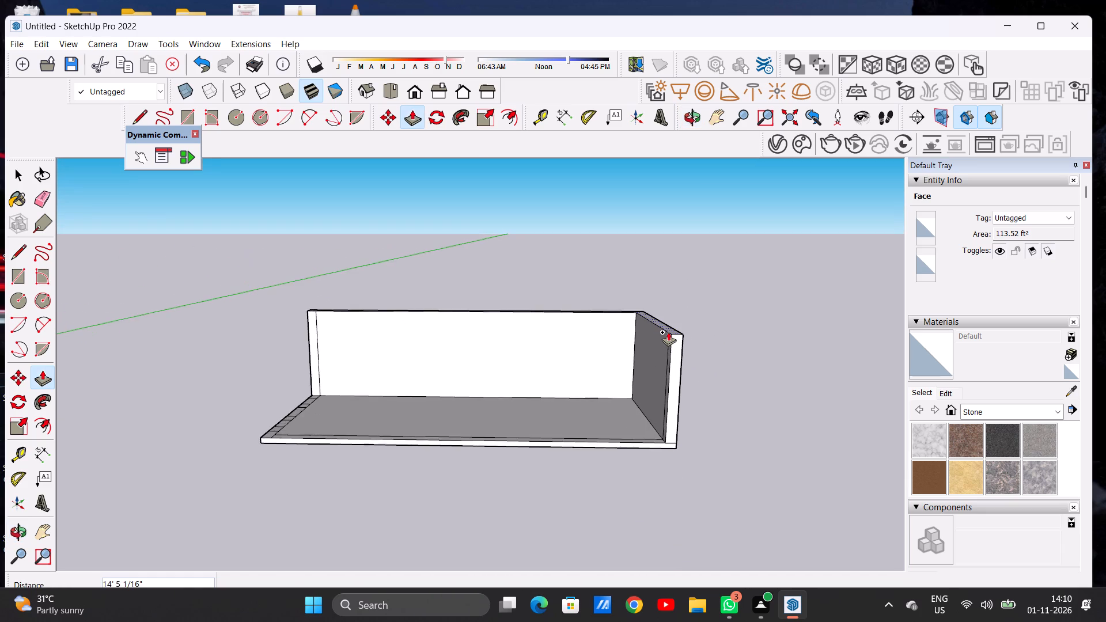
{"action": "scroll", "coordinate": [668, 332], "scroll_direction": "up", "scroll_amount": 3}
{"action": "type", "text": "10'"}
{"action": "key", "text": "Return"}
{"action": "key", "text": "space"}
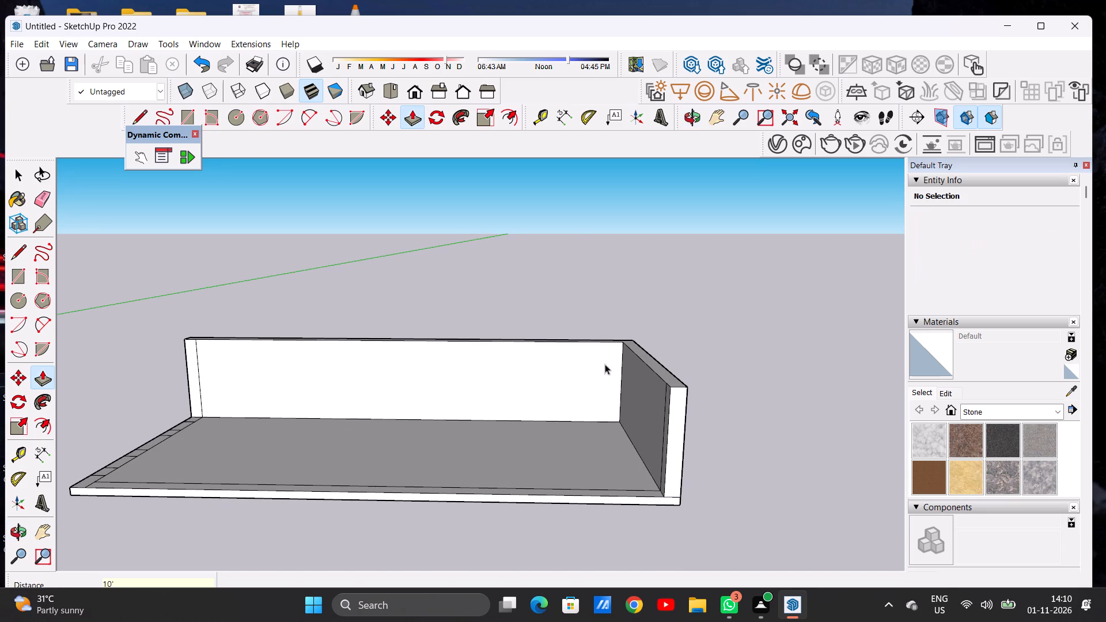
Examine the raised walls and the footprints along the slab's left border from several angles and at close range.
{"action": "scroll", "coordinate": [570, 366], "scroll_direction": "down", "scroll_amount": 9}
{"action": "middle_click_drag", "start_coordinate": [527, 372], "coordinate": [543, 559]}
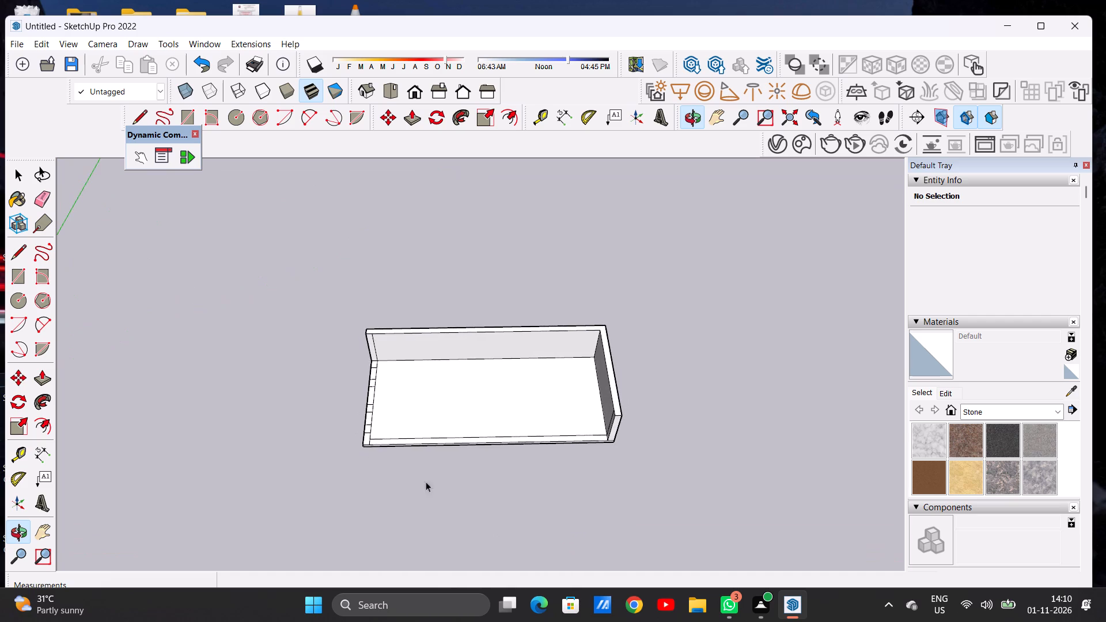
{"action": "scroll", "coordinate": [367, 442], "scroll_direction": "up", "scroll_amount": 1}
{"action": "scroll", "coordinate": [367, 441], "scroll_direction": "down", "scroll_amount": 1}
{"action": "scroll", "coordinate": [367, 441], "scroll_direction": "up", "scroll_amount": 5}
{"action": "middle_click_drag", "start_coordinate": [376, 405], "coordinate": [585, 349]}
{"action": "middle_click_drag", "start_coordinate": [378, 385], "coordinate": [425, 402]}
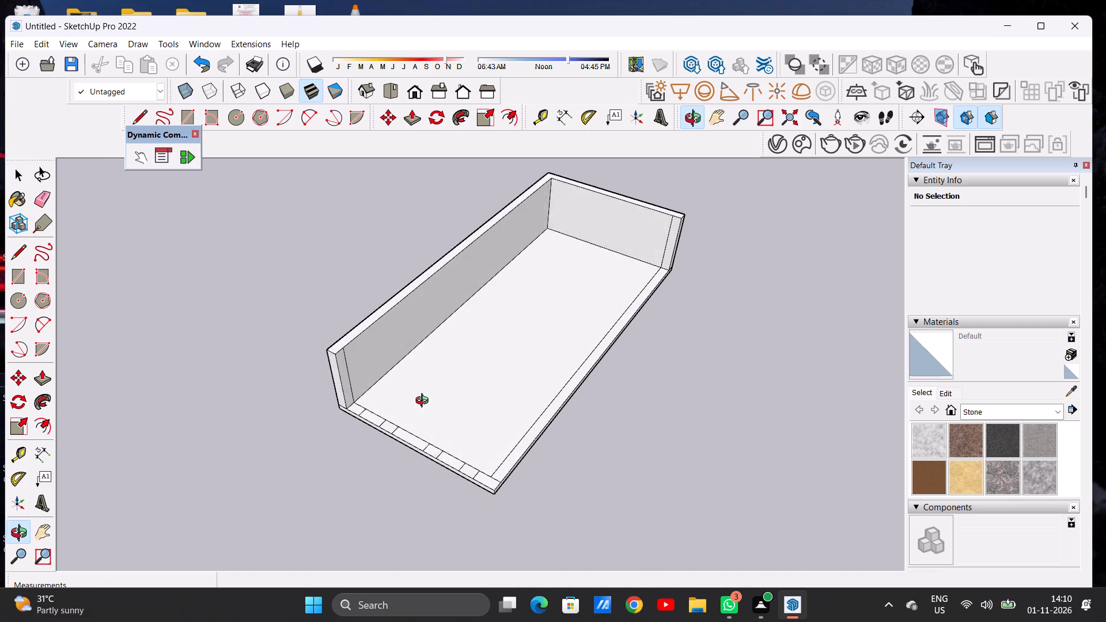
{"action": "middle_click_drag", "start_coordinate": [425, 402], "coordinate": [427, 401]}
{"action": "scroll", "coordinate": [355, 404], "scroll_direction": "up", "scroll_amount": 5}
{"action": "scroll", "coordinate": [355, 404], "scroll_direction": "down", "scroll_amount": 1}
{"action": "scroll", "coordinate": [358, 423], "scroll_direction": "up", "scroll_amount": 6}
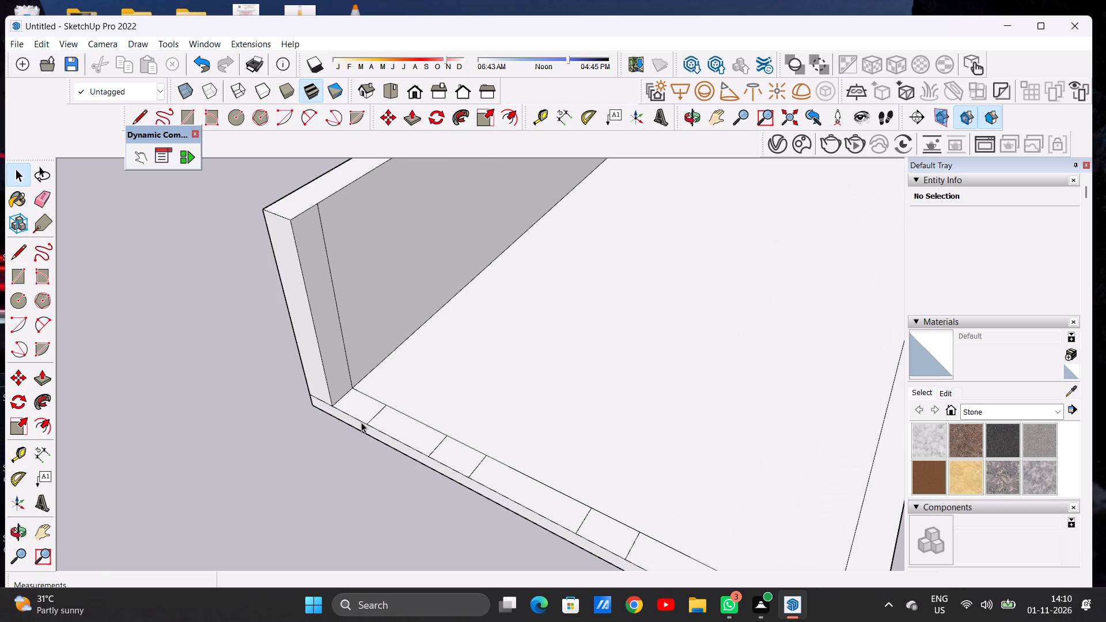
{"action": "scroll", "coordinate": [361, 422], "scroll_direction": "down", "scroll_amount": 5}
{"action": "middle_click_drag", "start_coordinate": [402, 424], "coordinate": [322, 480]}
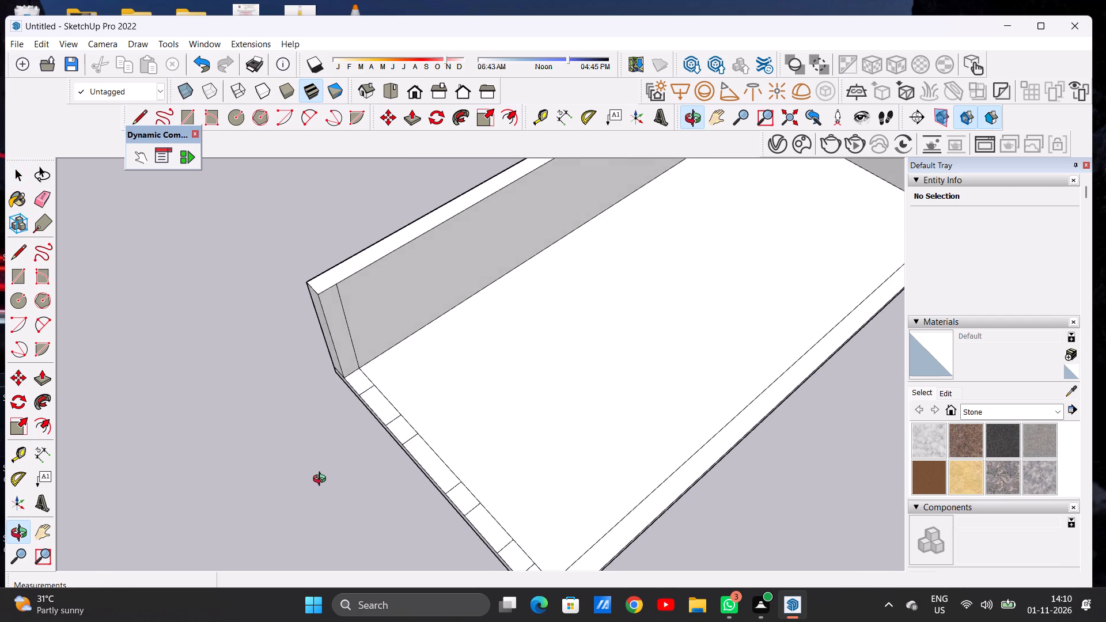
{"action": "middle_click_drag", "start_coordinate": [322, 480], "coordinate": [319, 487]}
{"action": "scroll", "coordinate": [410, 442], "scroll_direction": "up", "scroll_amount": 5}
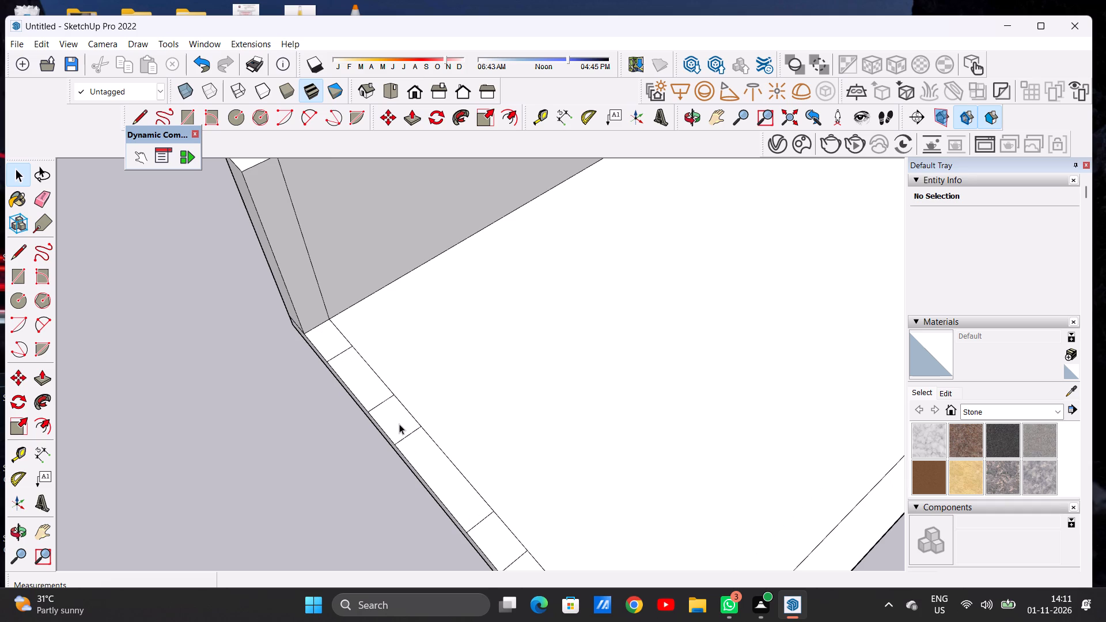
Move the second footprint from the back wall about 1' 6" forward along the slab's left border.
{"action": "scroll", "coordinate": [425, 435], "scroll_direction": "down", "scroll_amount": 2}
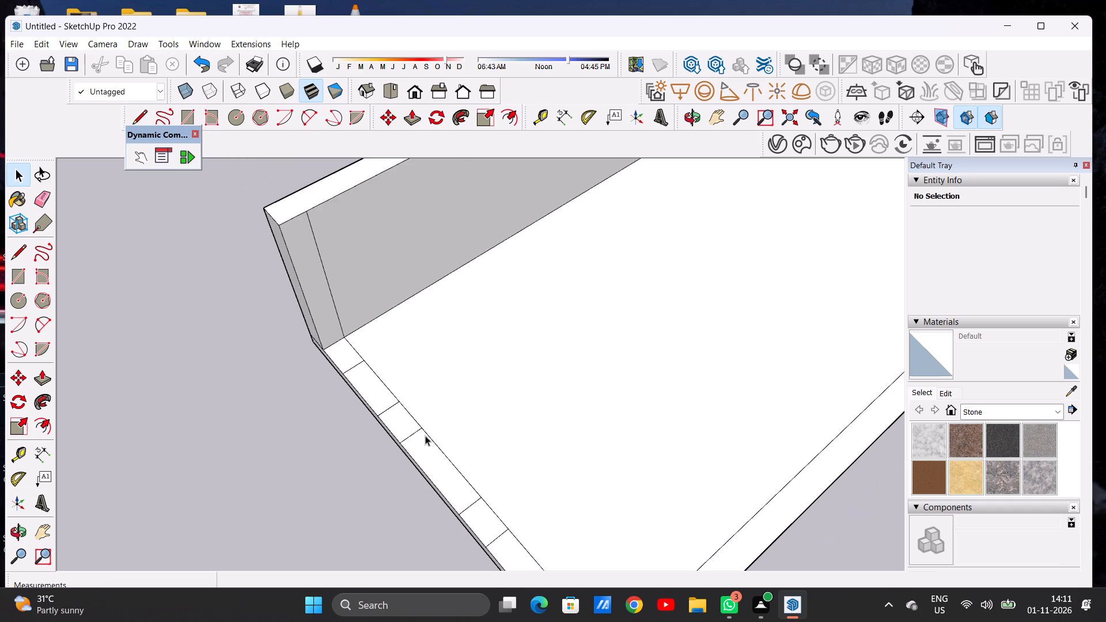
{"action": "scroll", "coordinate": [425, 435], "scroll_direction": "down", "scroll_amount": 1}
{"action": "scroll", "coordinate": [408, 431], "scroll_direction": "up", "scroll_amount": 5}
{"action": "double_click", "coordinate": [403, 422]}
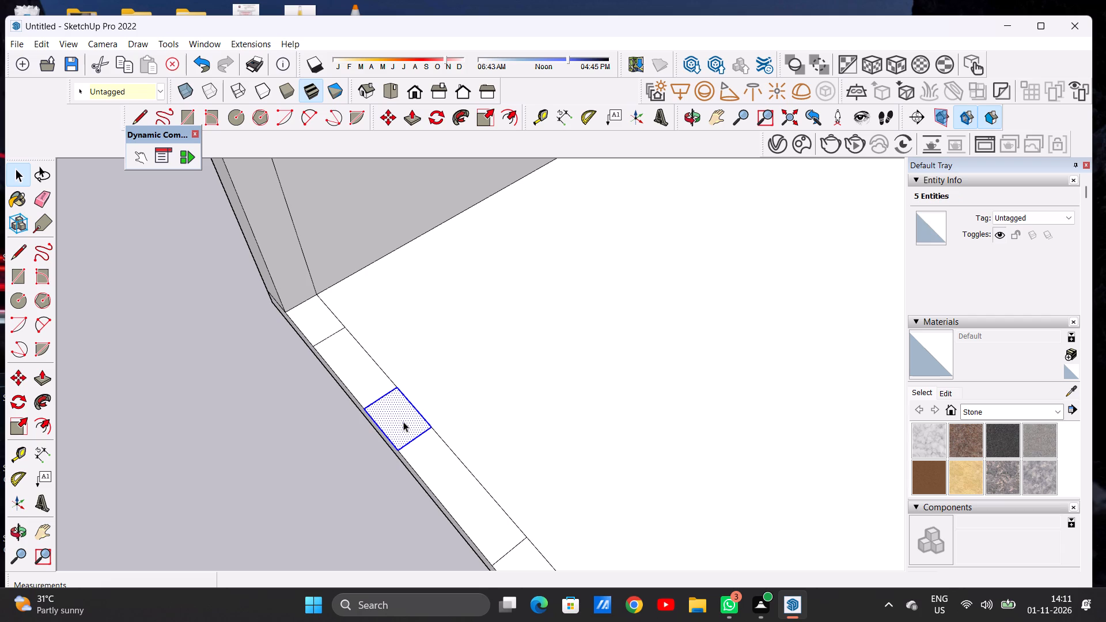
{"action": "key", "text": "m"}
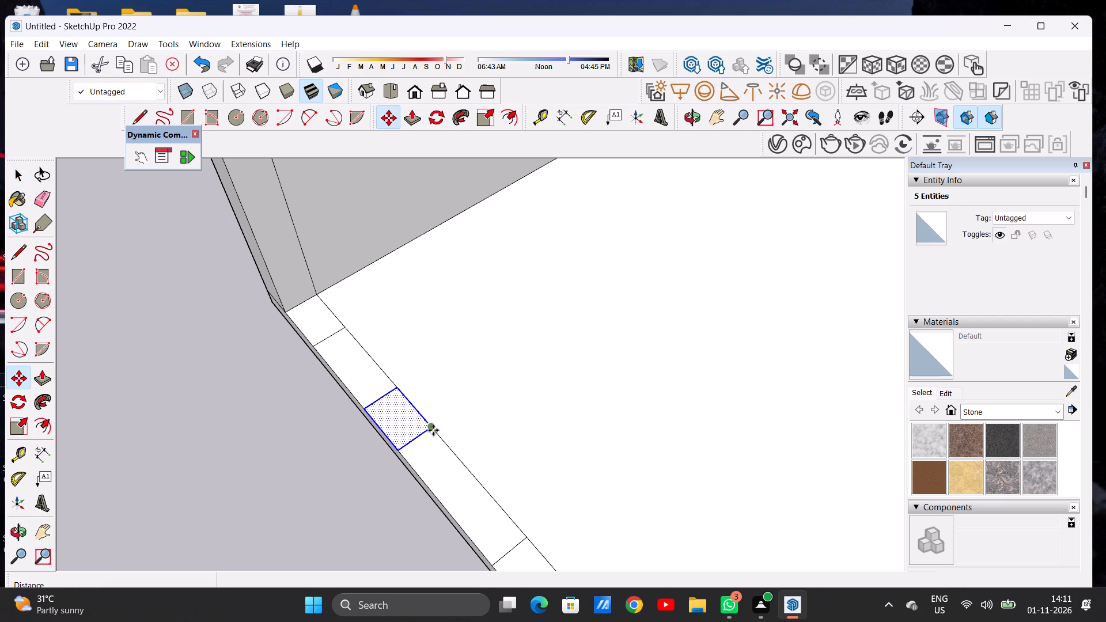
{"action": "left_click", "coordinate": [433, 430]}
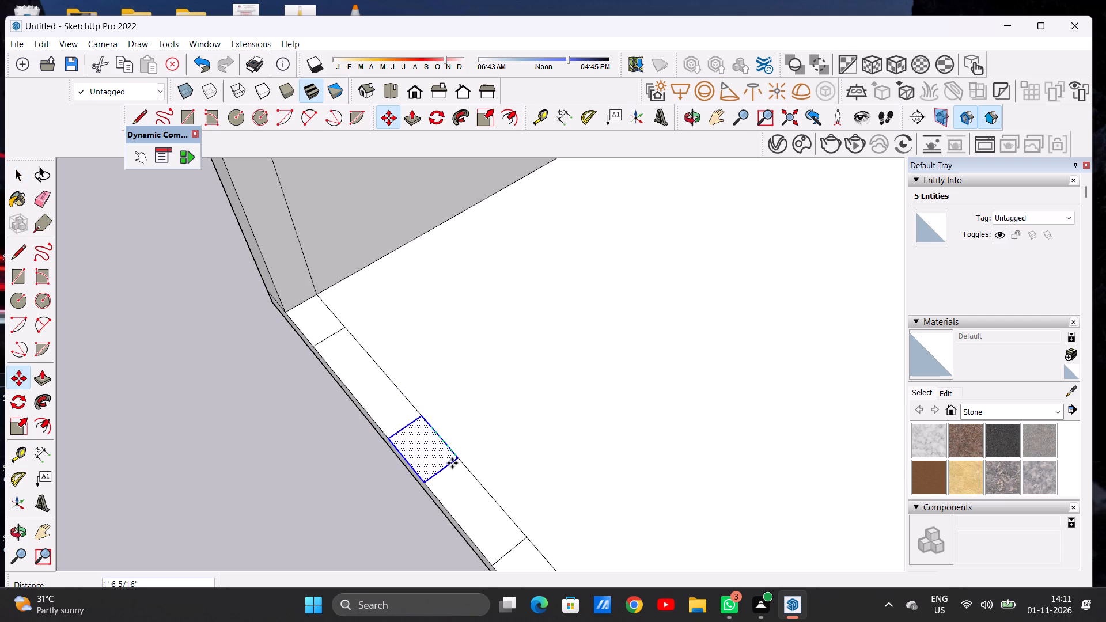
{"action": "left_click", "coordinate": [452, 463]}
{"action": "key", "text": "space"}
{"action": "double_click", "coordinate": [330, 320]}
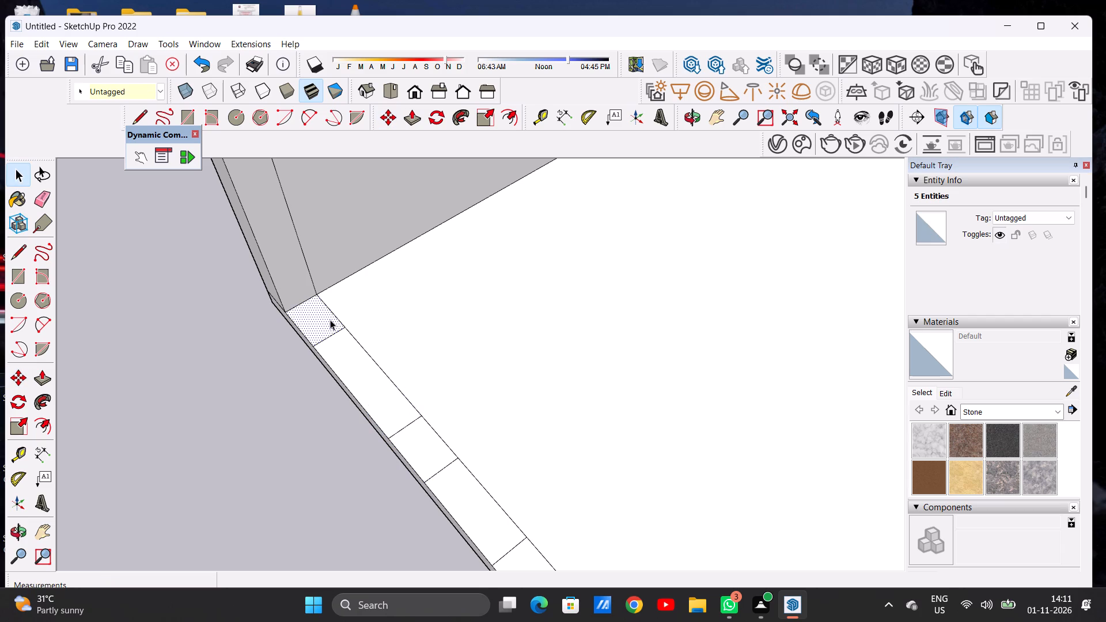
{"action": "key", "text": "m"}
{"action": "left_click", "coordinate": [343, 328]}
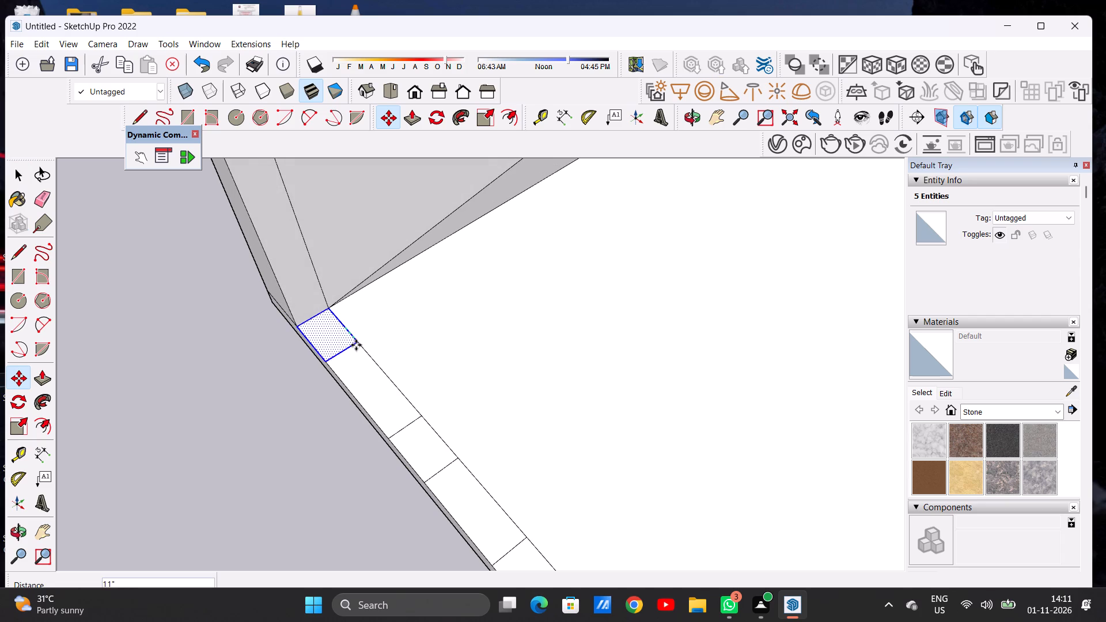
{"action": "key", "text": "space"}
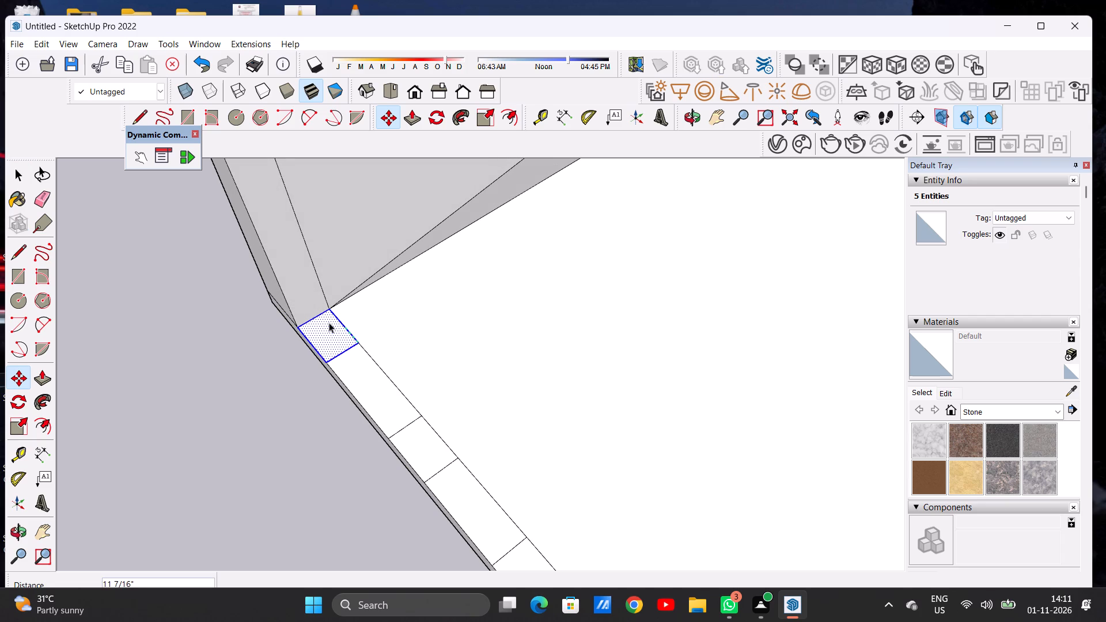
Copy the footprint touching the back wall about 2' 6" forward along the left border.
{"action": "key", "text": "m"}
{"action": "scroll", "coordinate": [353, 322], "scroll_direction": "up", "scroll_amount": 5}
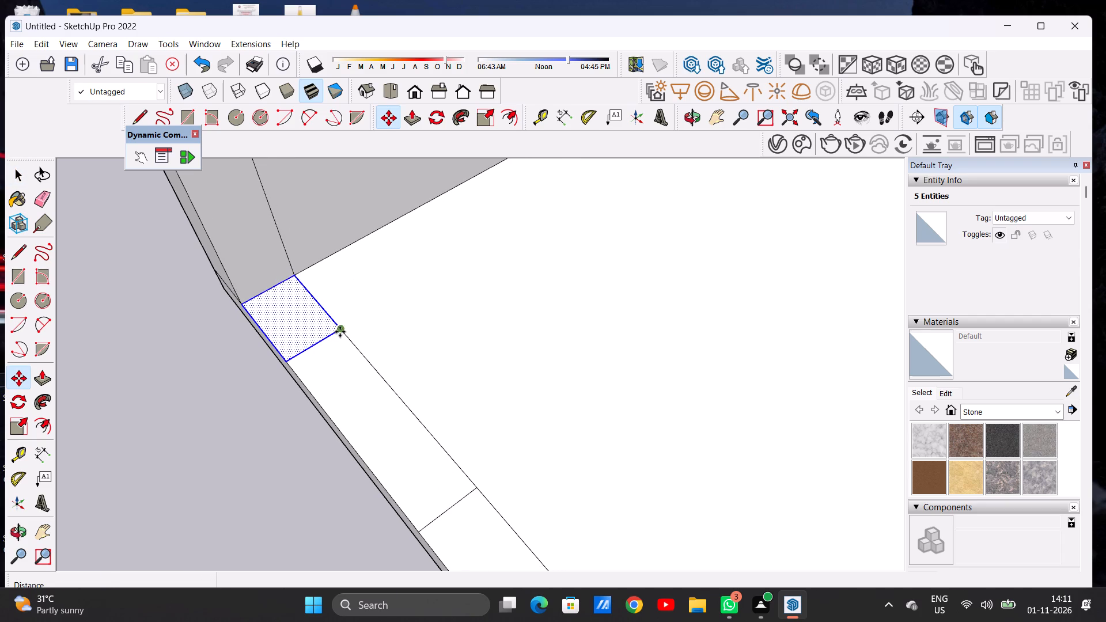
{"action": "left_click", "coordinate": [340, 332]}
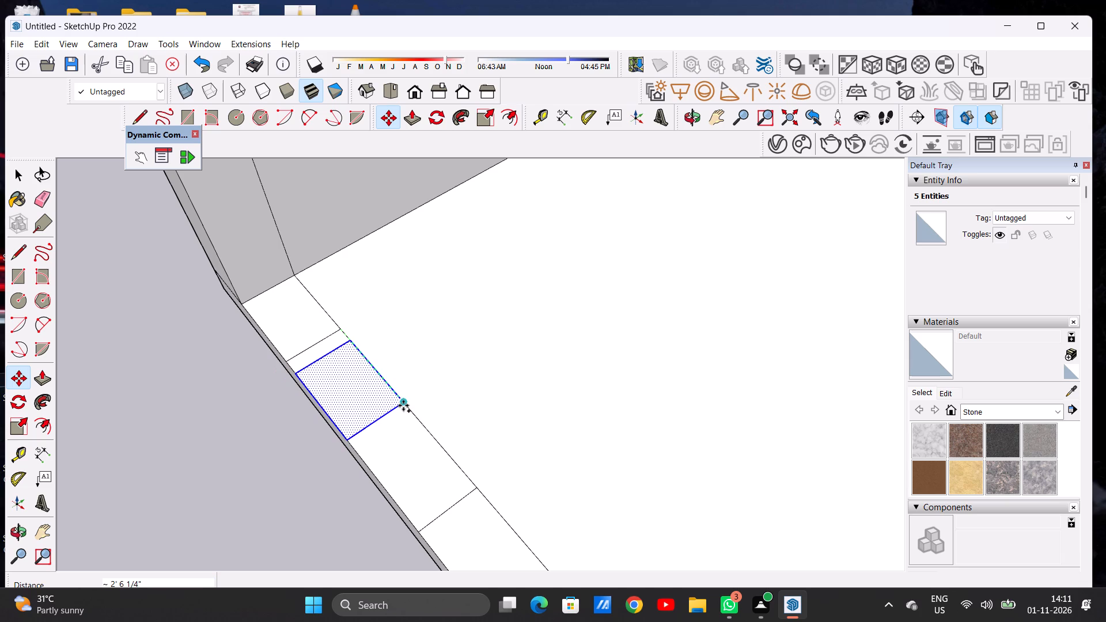
{"action": "left_click", "coordinate": [403, 405]}
{"action": "key", "text": "space"}
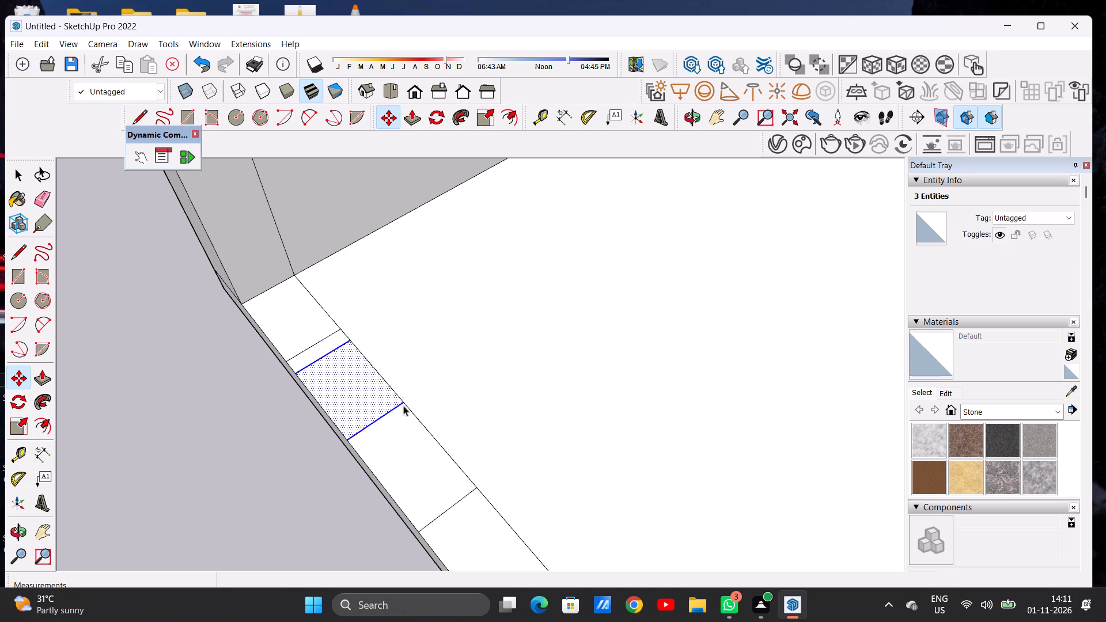
Erase the front edge of the original footprint touching the back wall.
{"action": "type", "text": "E"}
{"action": "left_click", "coordinate": [312, 340]}
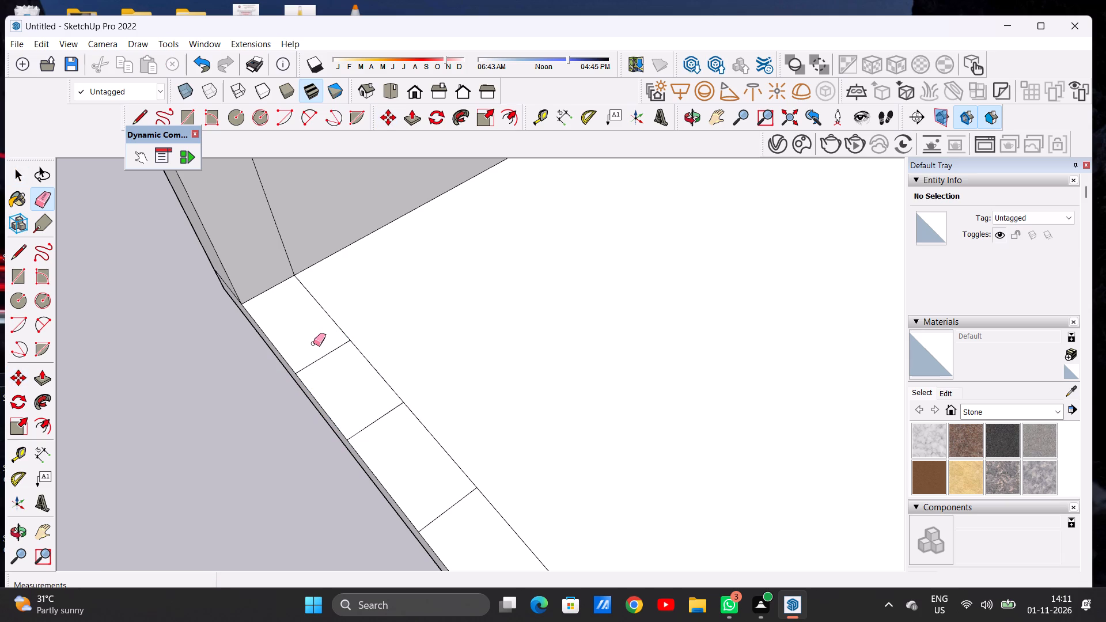
{"action": "key", "text": "space"}
Push/Pull the copied footprint nearest the back wall upward 10', level with the wall top.
{"action": "scroll", "coordinate": [342, 408], "scroll_direction": "down", "scroll_amount": 7}
{"action": "scroll", "coordinate": [344, 411], "scroll_direction": "up", "scroll_amount": 1}
{"action": "scroll", "coordinate": [344, 388], "scroll_direction": "down", "scroll_amount": 15}
{"action": "middle_click_drag", "start_coordinate": [379, 435], "coordinate": [358, 374]}
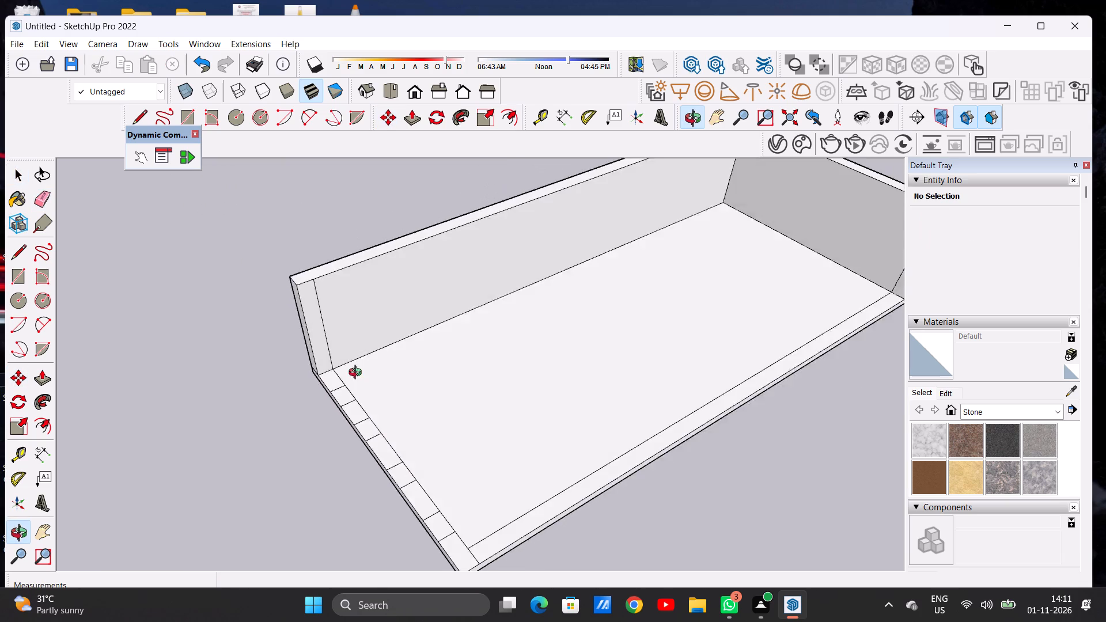
{"action": "middle_click_drag", "start_coordinate": [358, 374], "coordinate": [338, 362]}
{"action": "scroll", "coordinate": [336, 367], "scroll_direction": "down", "scroll_amount": 1}
{"action": "scroll", "coordinate": [337, 380], "scroll_direction": "up", "scroll_amount": 8}
{"action": "key", "text": "p"}
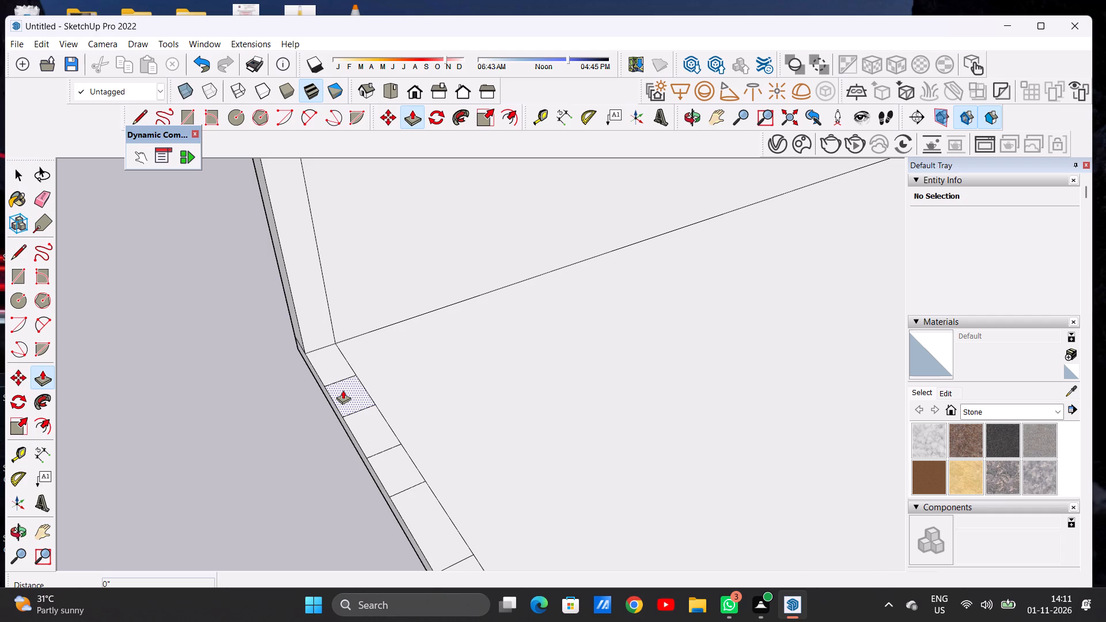
{"action": "left_click", "coordinate": [343, 390]}
{"action": "scroll", "coordinate": [378, 358], "scroll_direction": "down", "scroll_amount": 13}
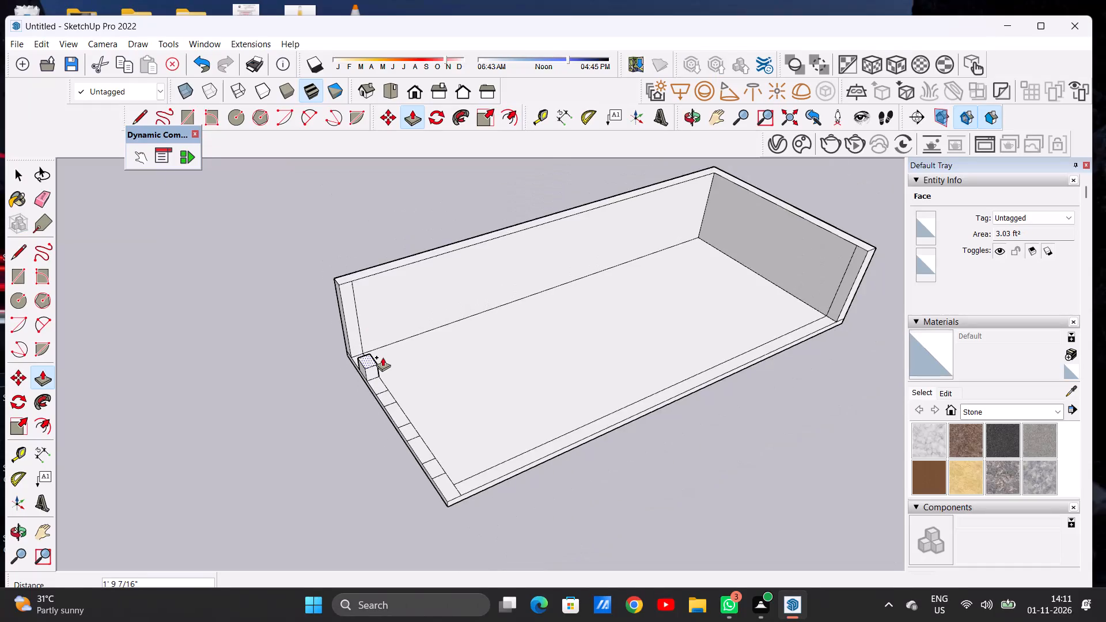
{"action": "scroll", "coordinate": [367, 308], "scroll_direction": "up", "scroll_amount": 4}
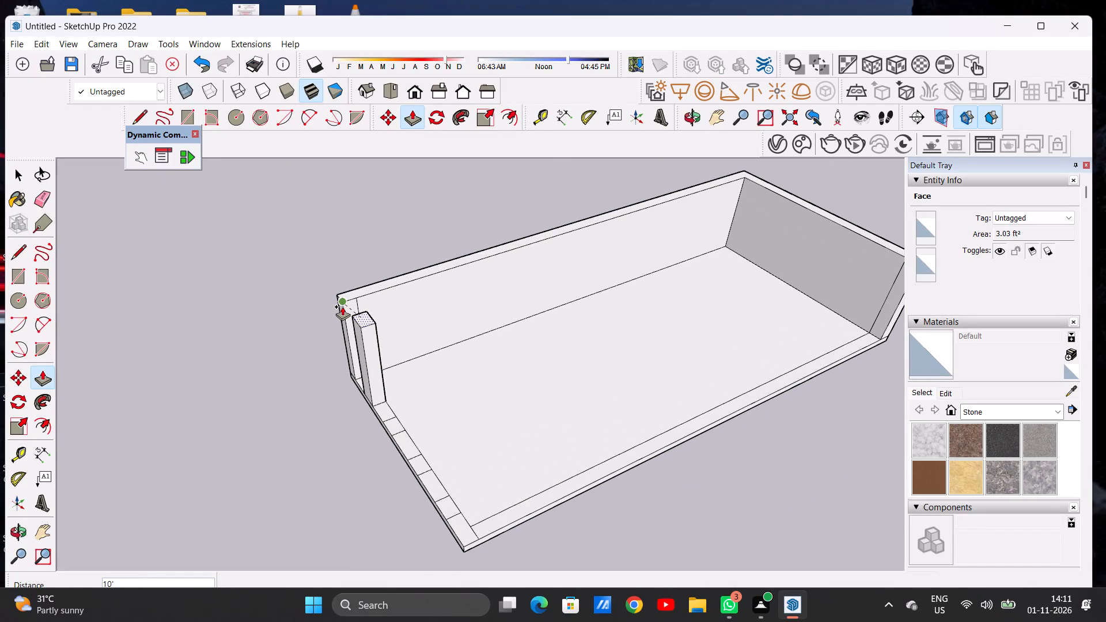
{"action": "left_click", "coordinate": [342, 306]}
Push/Pull the second footprint from the back wall upward 10' to match the first column.
{"action": "middle_click_drag", "start_coordinate": [446, 453], "coordinate": [606, 377]}
{"action": "scroll", "coordinate": [418, 439], "scroll_direction": "up", "scroll_amount": 5}
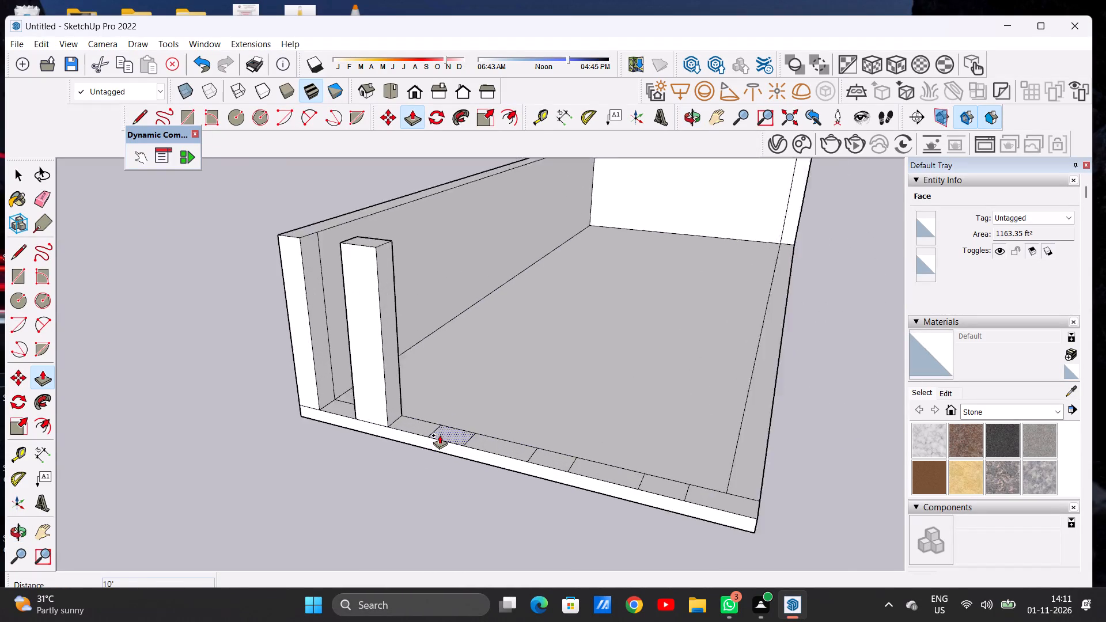
{"action": "scroll", "coordinate": [440, 435], "scroll_direction": "up", "scroll_amount": 9}
{"action": "left_click", "coordinate": [450, 434]}
{"action": "scroll", "coordinate": [469, 381], "scroll_direction": "down", "scroll_amount": 13}
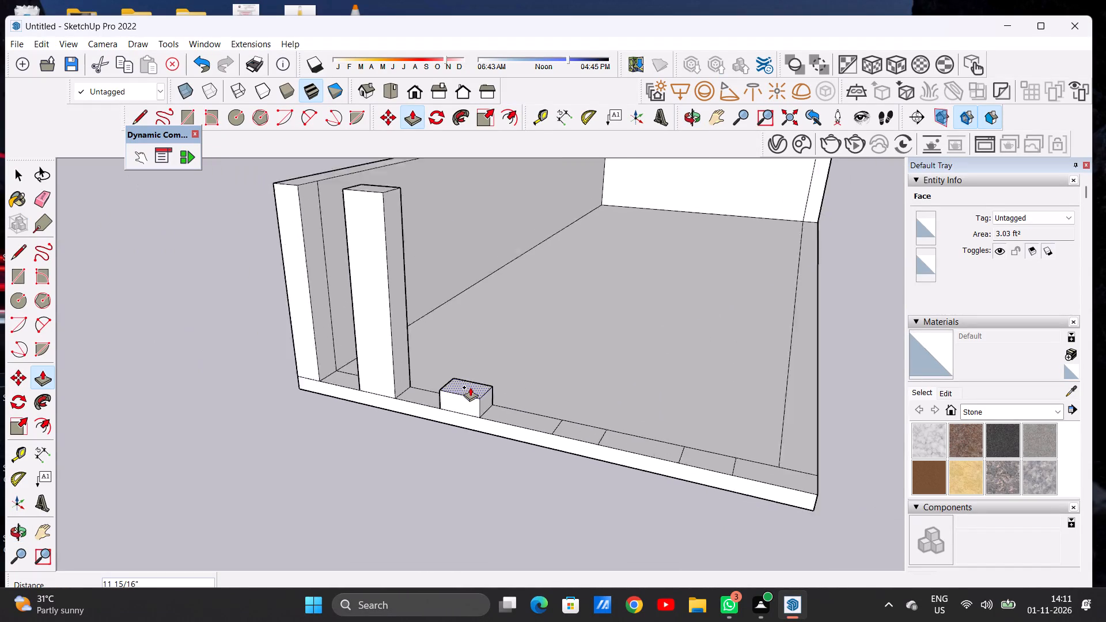
{"action": "scroll", "coordinate": [470, 387], "scroll_direction": "down", "scroll_amount": 5}
{"action": "left_click", "coordinate": [427, 280]}
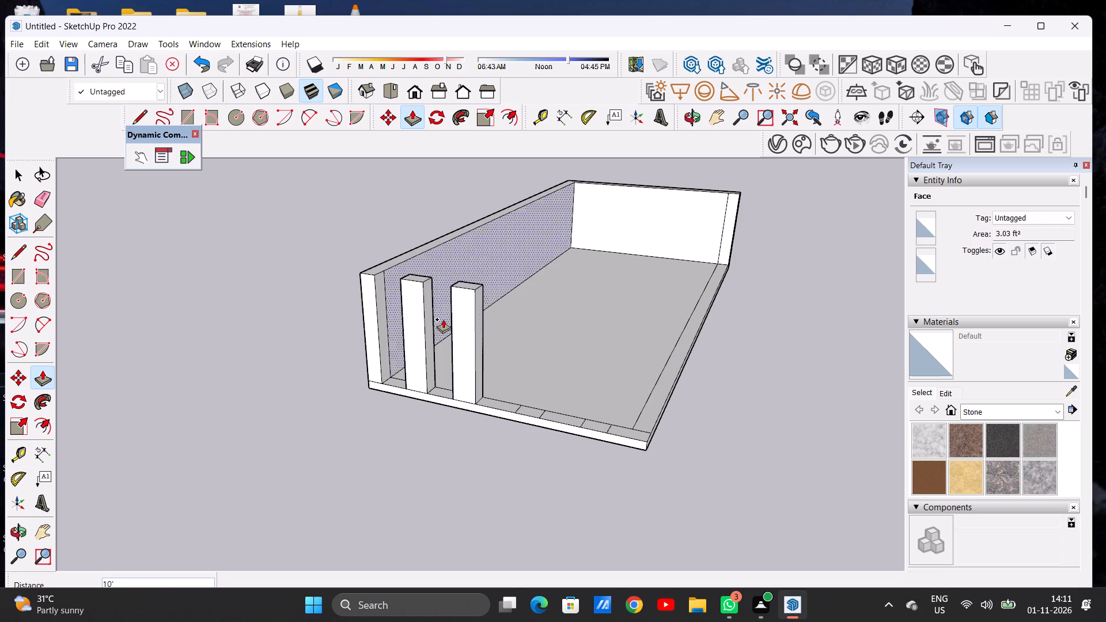
Push/Pull the third footprint from the back wall upward 10' to match the other columns.
{"action": "scroll", "coordinate": [530, 408], "scroll_direction": "up", "scroll_amount": 11}
{"action": "left_click", "coordinate": [528, 417]}
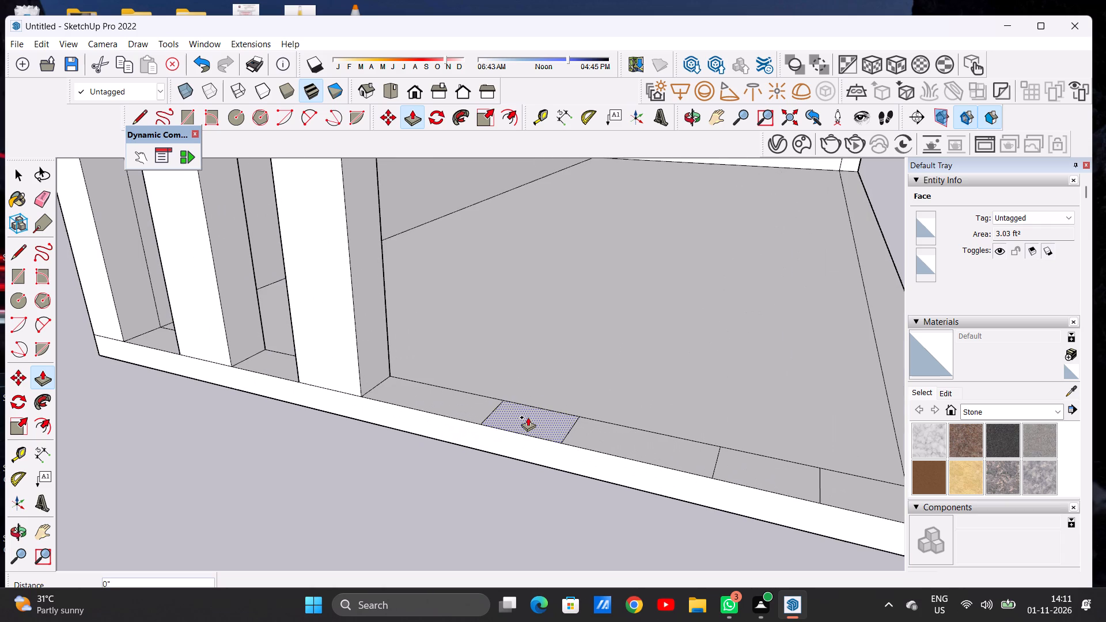
{"action": "scroll", "coordinate": [543, 370], "scroll_direction": "down", "scroll_amount": 16}
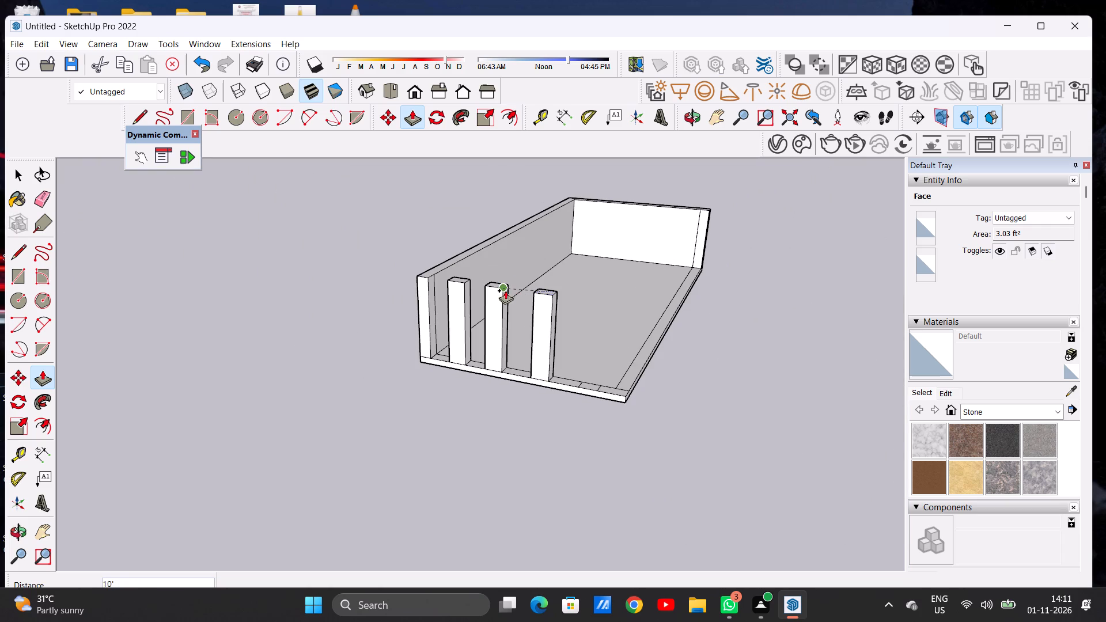
{"action": "left_click", "coordinate": [505, 290]}
Push/Pull the last footprint near the slab's front-left corner upward 10' to match the other columns.
{"action": "scroll", "coordinate": [596, 385], "scroll_direction": "up", "scroll_amount": 12}
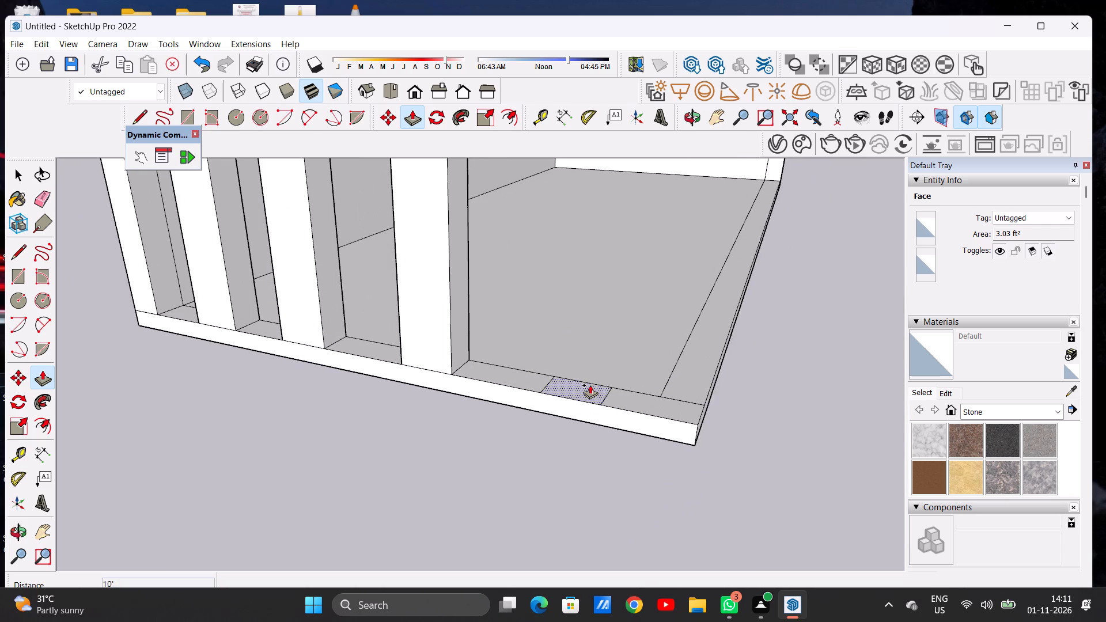
{"action": "left_click", "coordinate": [580, 385]}
{"action": "scroll", "coordinate": [593, 368], "scroll_direction": "down", "scroll_amount": 11}
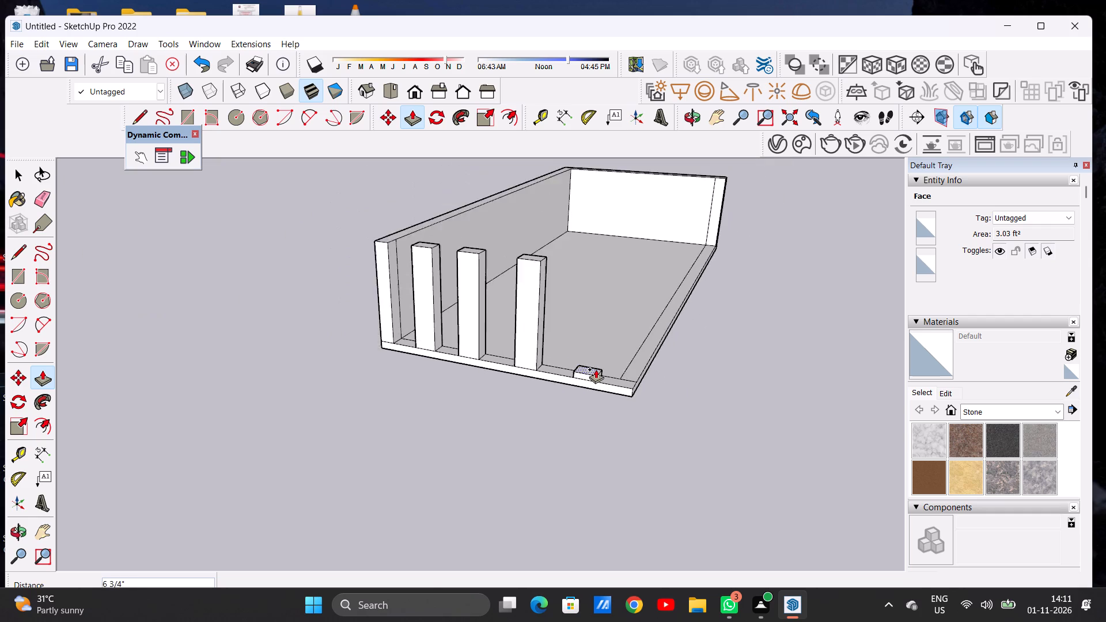
{"action": "scroll", "coordinate": [596, 369], "scroll_direction": "down", "scroll_amount": 5}
{"action": "left_click", "coordinate": [562, 304]}
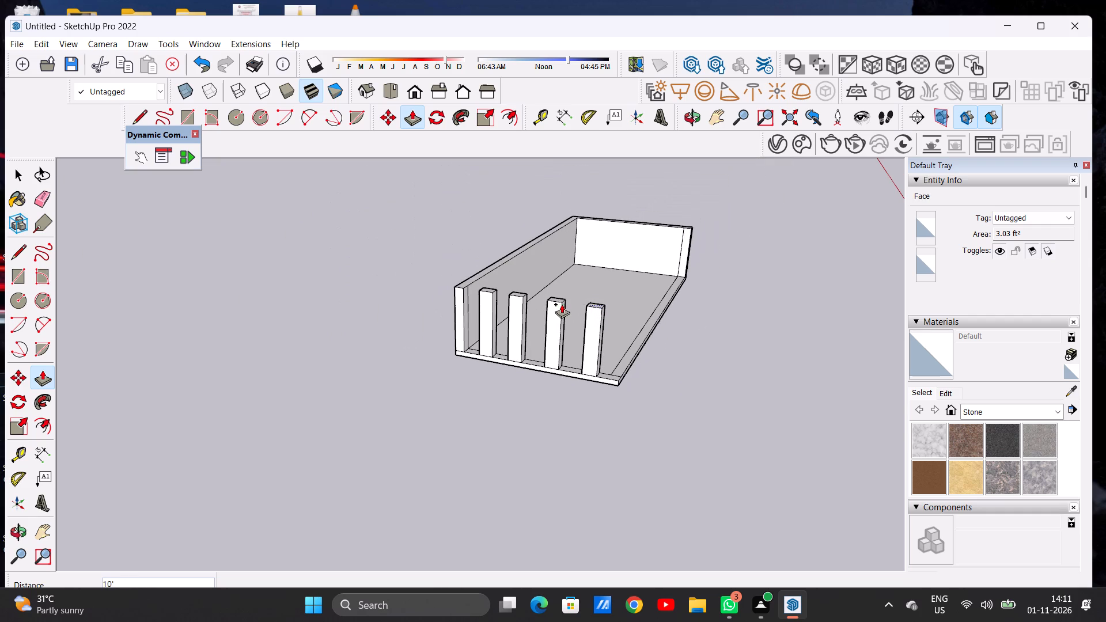
{"action": "key", "text": "space"}
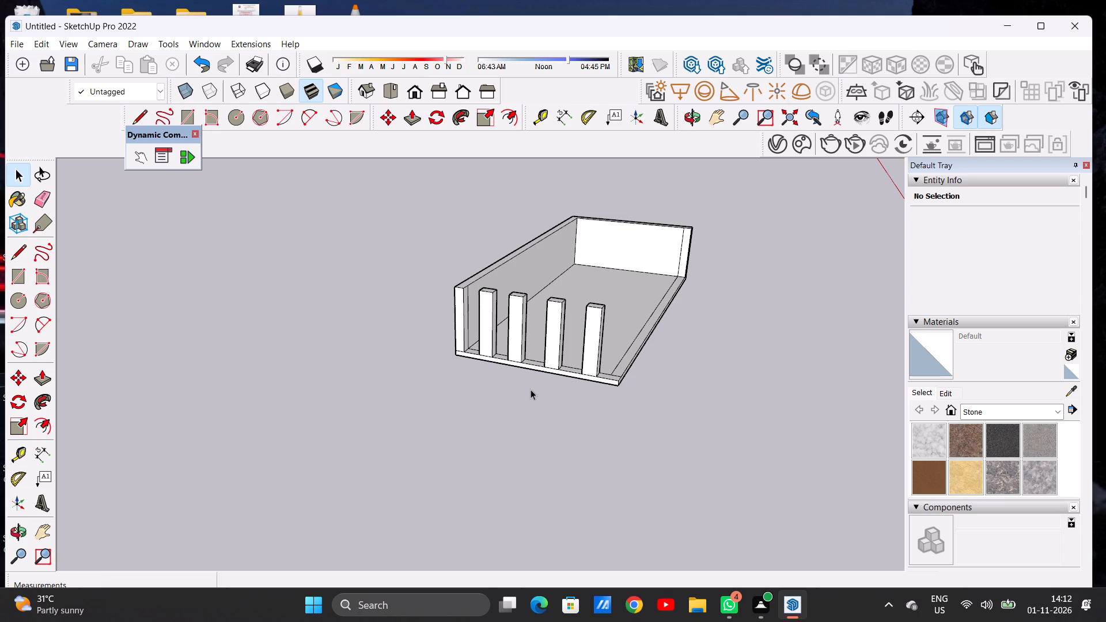
Examine the walls and the row of four columns from several angles and distances.
{"action": "scroll", "coordinate": [547, 395], "scroll_direction": "down", "scroll_amount": 3}
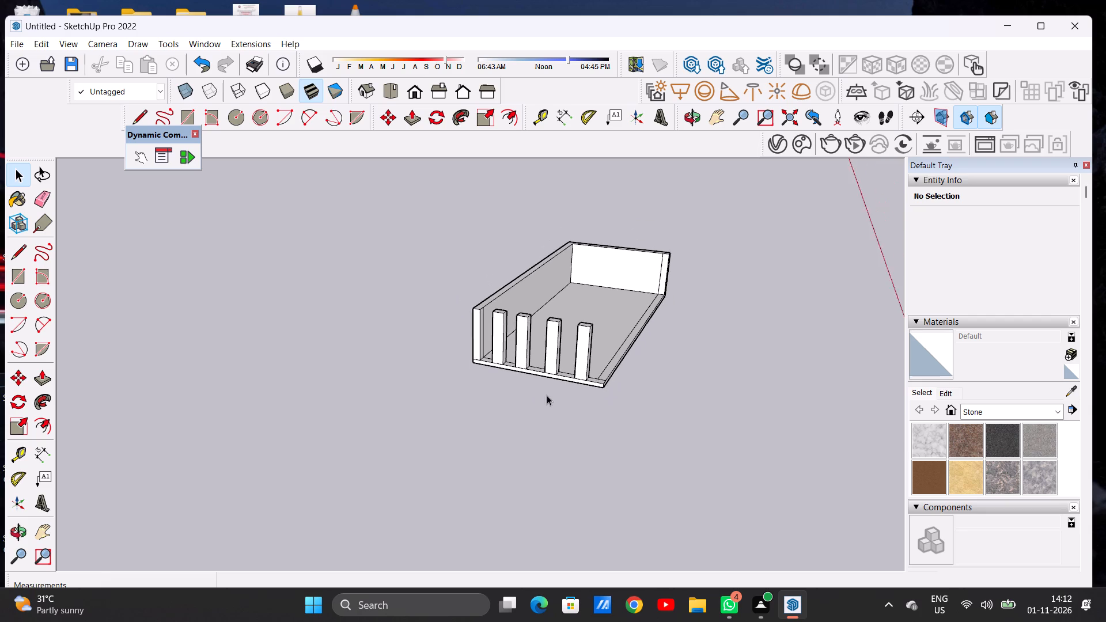
{"action": "scroll", "coordinate": [547, 395], "scroll_direction": "down", "scroll_amount": 10}
{"action": "middle_click_drag", "start_coordinate": [588, 363], "coordinate": [448, 350]}
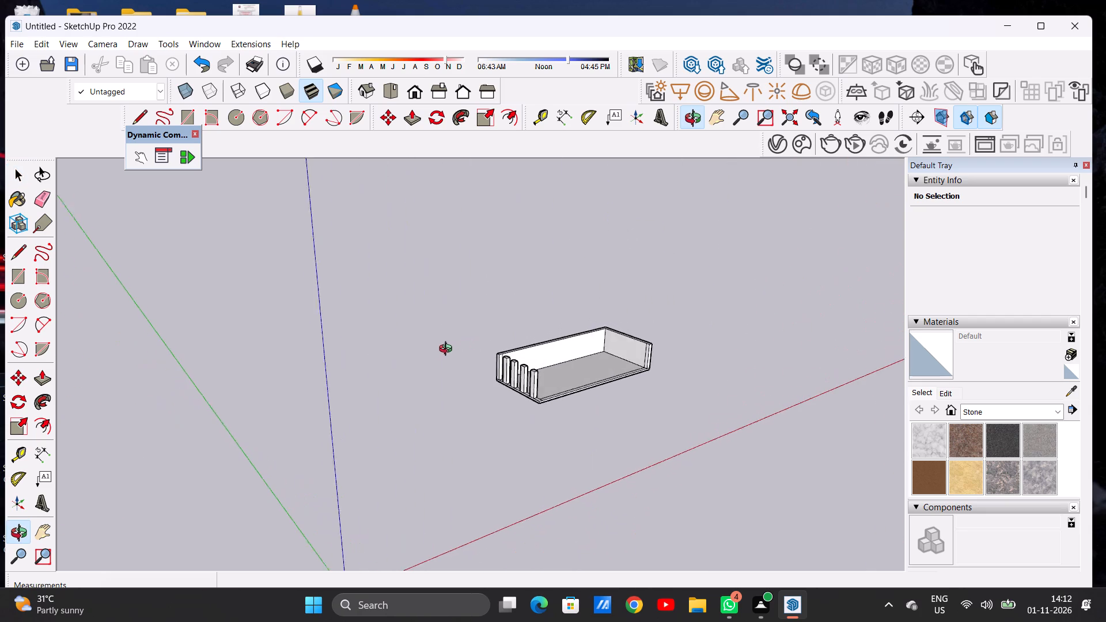
{"action": "middle_click_drag", "start_coordinate": [448, 350], "coordinate": [445, 354]}
{"action": "scroll", "coordinate": [578, 342], "scroll_direction": "down", "scroll_amount": 1}
{"action": "scroll", "coordinate": [518, 348], "scroll_direction": "down", "scroll_amount": 4}
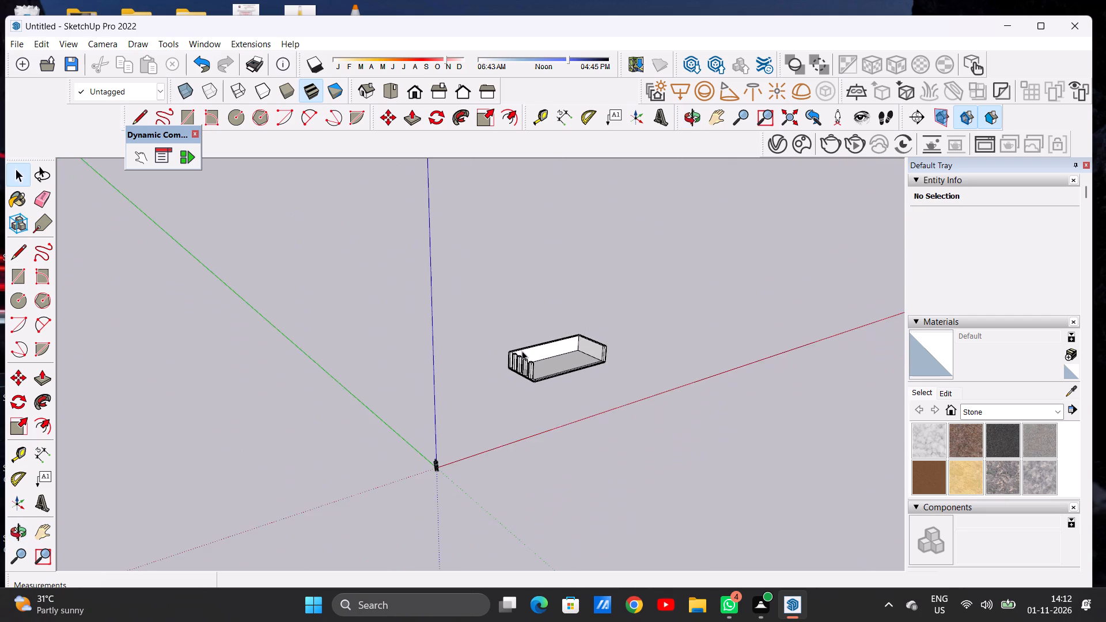
{"action": "scroll", "coordinate": [638, 341], "scroll_direction": "up", "scroll_amount": 7}
{"action": "scroll", "coordinate": [585, 357], "scroll_direction": "up", "scroll_amount": 3}
{"action": "scroll", "coordinate": [584, 357], "scroll_direction": "down", "scroll_amount": 1}
{"action": "scroll", "coordinate": [584, 357], "scroll_direction": "up", "scroll_amount": 1}
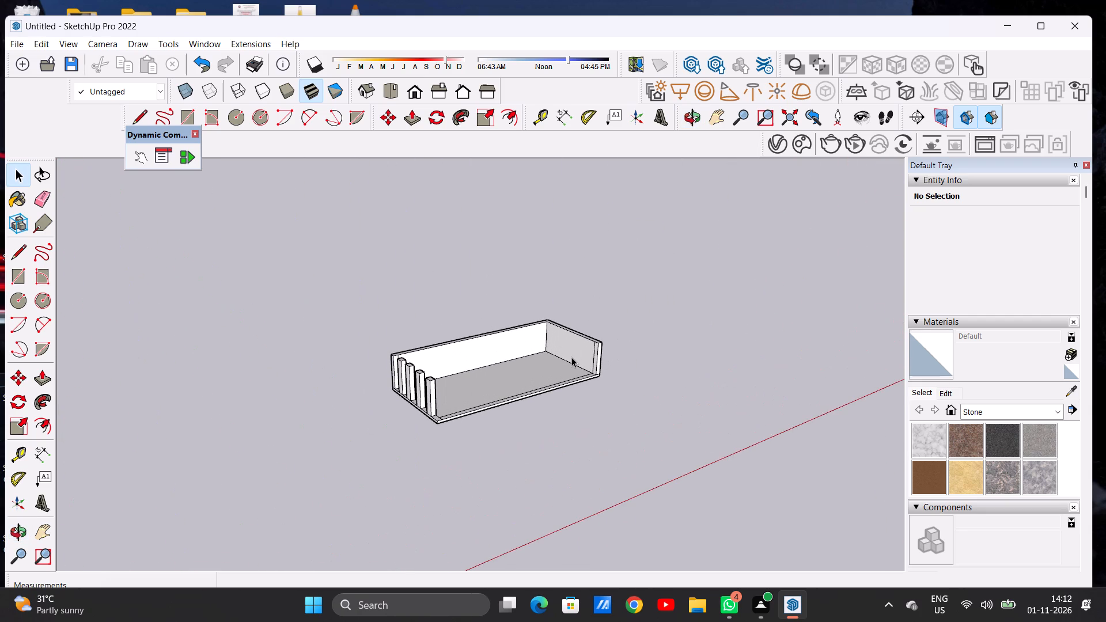
{"action": "middle_click_drag", "start_coordinate": [520, 348], "coordinate": [392, 400]}
{"action": "scroll", "coordinate": [362, 369], "scroll_direction": "down", "scroll_amount": 4}
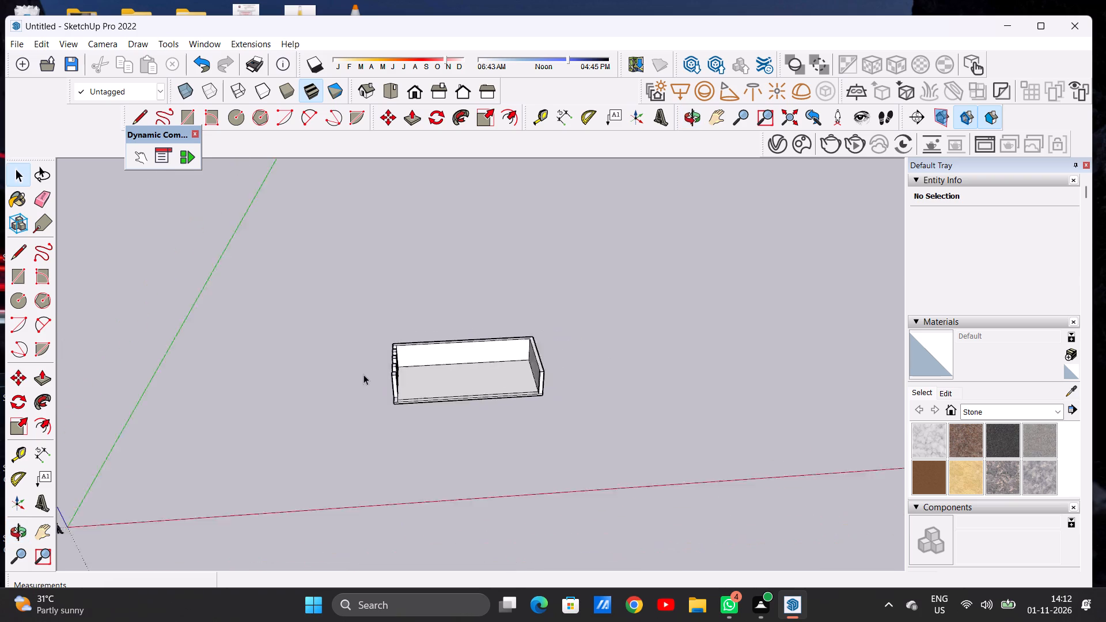
{"action": "scroll", "coordinate": [363, 374], "scroll_direction": "down", "scroll_amount": 3}
{"action": "middle_click_drag", "start_coordinate": [447, 384], "coordinate": [430, 426]}
{"action": "scroll", "coordinate": [430, 370], "scroll_direction": "up", "scroll_amount": 16}
{"action": "middle_click_drag", "start_coordinate": [453, 390], "coordinate": [456, 377]}
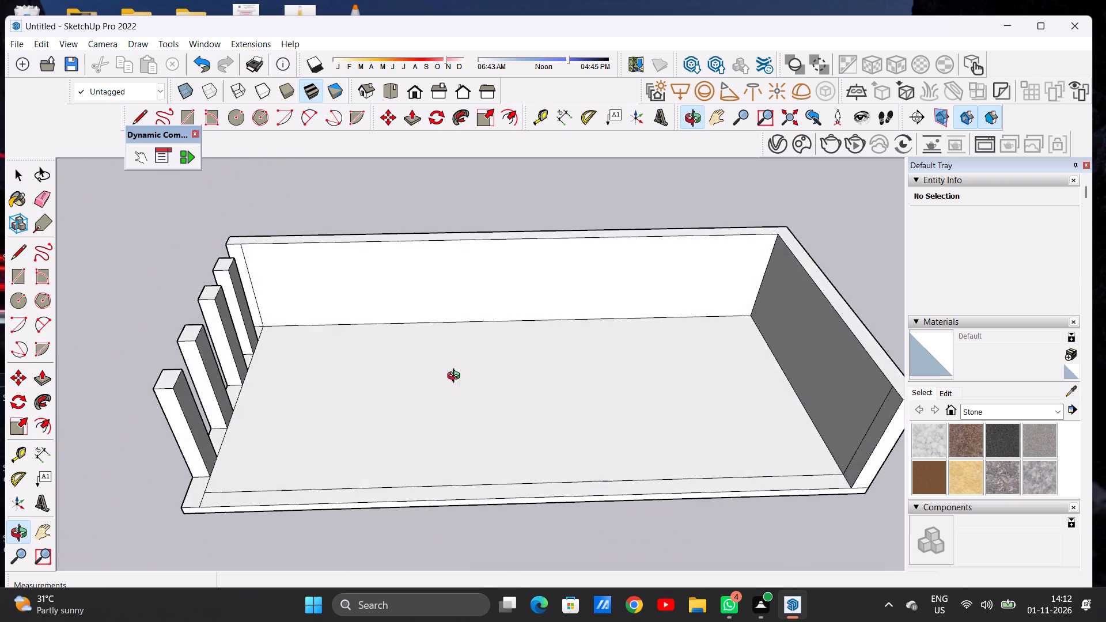
{"action": "middle_click_drag", "start_coordinate": [456, 377], "coordinate": [457, 324]}
{"action": "scroll", "coordinate": [467, 339], "scroll_direction": "up", "scroll_amount": 12}
{"action": "scroll", "coordinate": [464, 360], "scroll_direction": "down", "scroll_amount": 1}
{"action": "scroll", "coordinate": [464, 360], "scroll_direction": "up", "scroll_amount": 1}
{"action": "scroll", "coordinate": [464, 371], "scroll_direction": "down", "scroll_amount": 11}
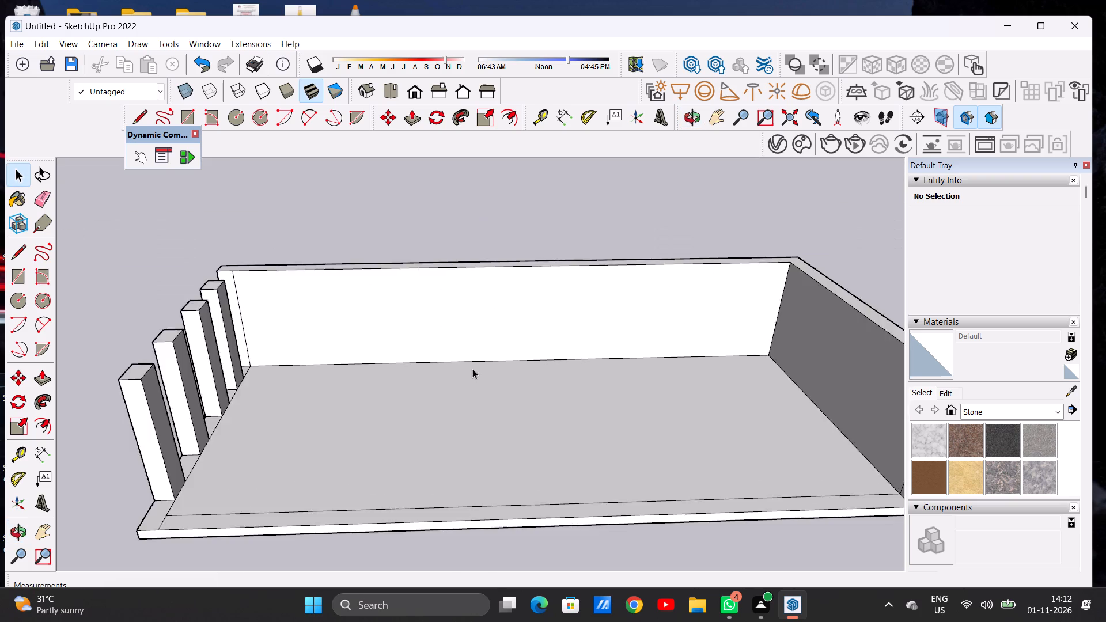
{"action": "scroll", "coordinate": [472, 369], "scroll_direction": "down", "scroll_amount": 11}
{"action": "middle_click_drag", "start_coordinate": [495, 395], "coordinate": [487, 355]}
{"action": "scroll", "coordinate": [494, 363], "scroll_direction": "up", "scroll_amount": 10}
{"action": "scroll", "coordinate": [468, 368], "scroll_direction": "down", "scroll_amount": 11}
{"action": "middle_click_drag", "start_coordinate": [484, 359], "coordinate": [484, 446]}
{"action": "middle_click", "coordinate": [484, 446]}
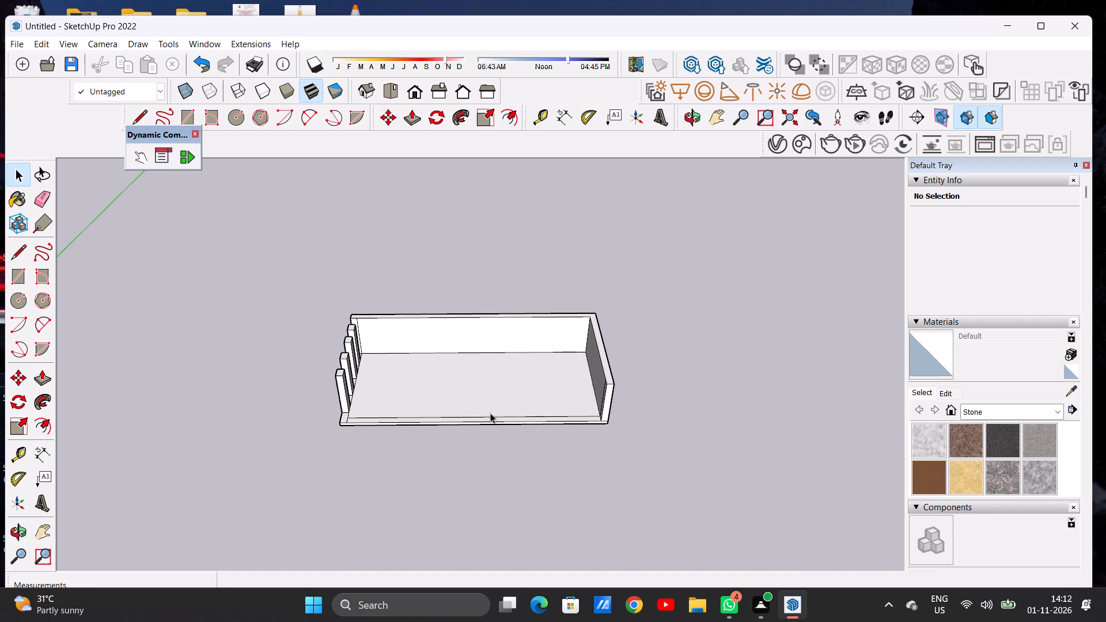
{"action": "scroll", "coordinate": [494, 380], "scroll_direction": "up", "scroll_amount": 8}
{"action": "scroll", "coordinate": [552, 382], "scroll_direction": "down", "scroll_amount": 7}
{"action": "middle_click_drag", "start_coordinate": [521, 405], "coordinate": [524, 345]}
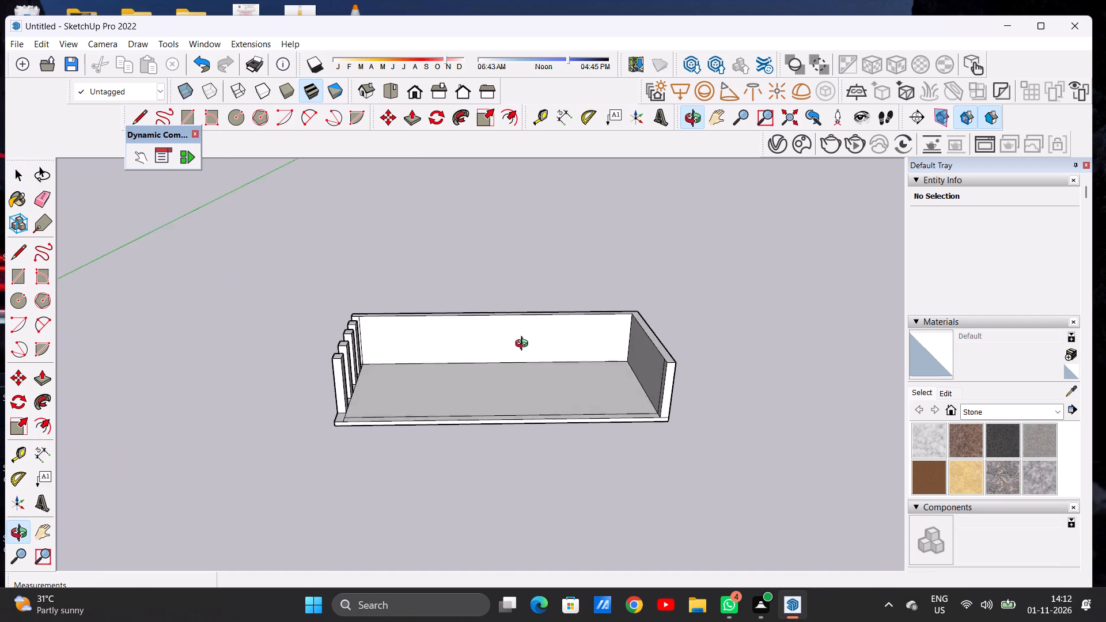
{"action": "middle_click_drag", "start_coordinate": [524, 345], "coordinate": [524, 415]}
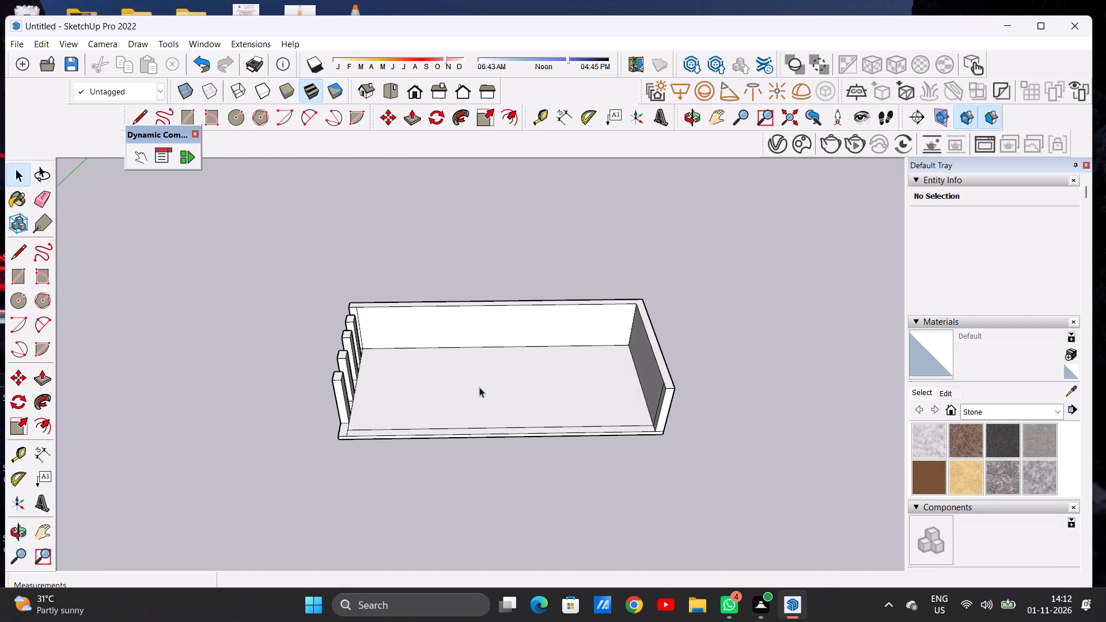
{"action": "scroll", "coordinate": [481, 388], "scroll_direction": "down", "scroll_amount": 9}
{"action": "middle_click_drag", "start_coordinate": [492, 404], "coordinate": [490, 372]}
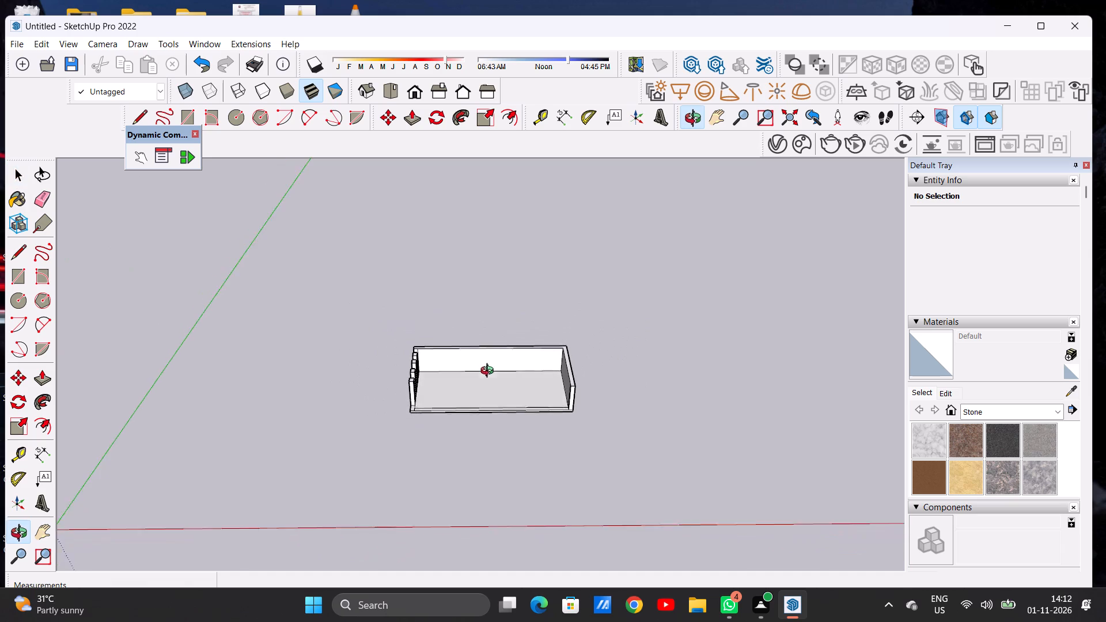
Examine the slab's open front border, the walls and the column row from different angles and distances.
{"action": "middle_click_drag", "start_coordinate": [490, 372], "coordinate": [490, 352]}
{"action": "middle_click_drag", "start_coordinate": [487, 369], "coordinate": [491, 423]}
{"action": "scroll", "coordinate": [490, 415], "scroll_direction": "up", "scroll_amount": 2}
{"action": "scroll", "coordinate": [490, 415], "scroll_direction": "down", "scroll_amount": 1}
{"action": "scroll", "coordinate": [490, 415], "scroll_direction": "up", "scroll_amount": 1}
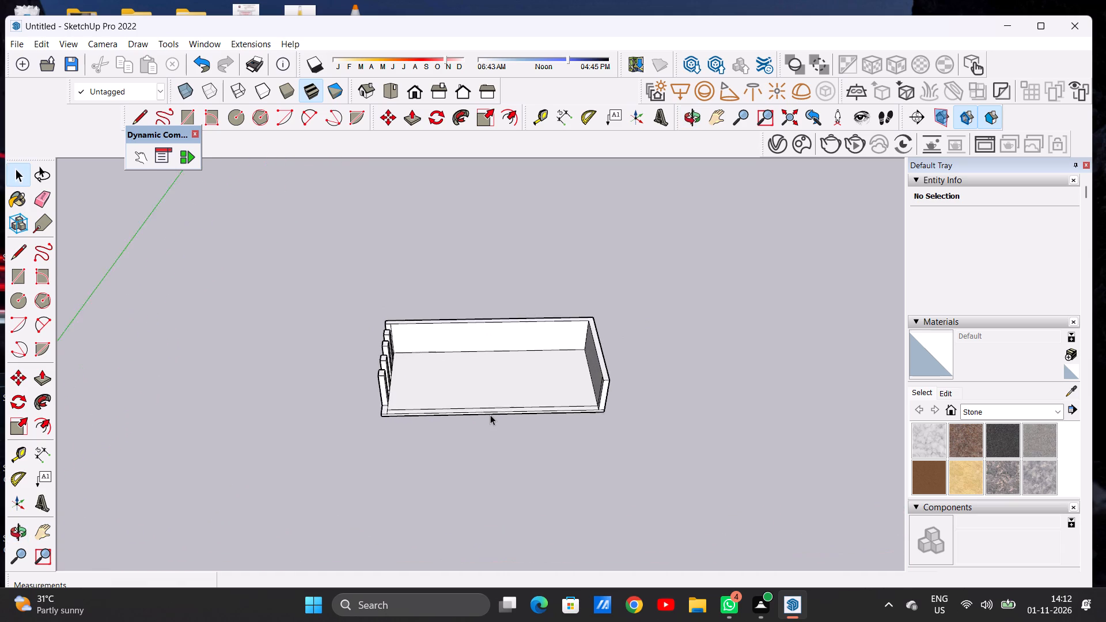
{"action": "scroll", "coordinate": [490, 415], "scroll_direction": "up", "scroll_amount": 2}
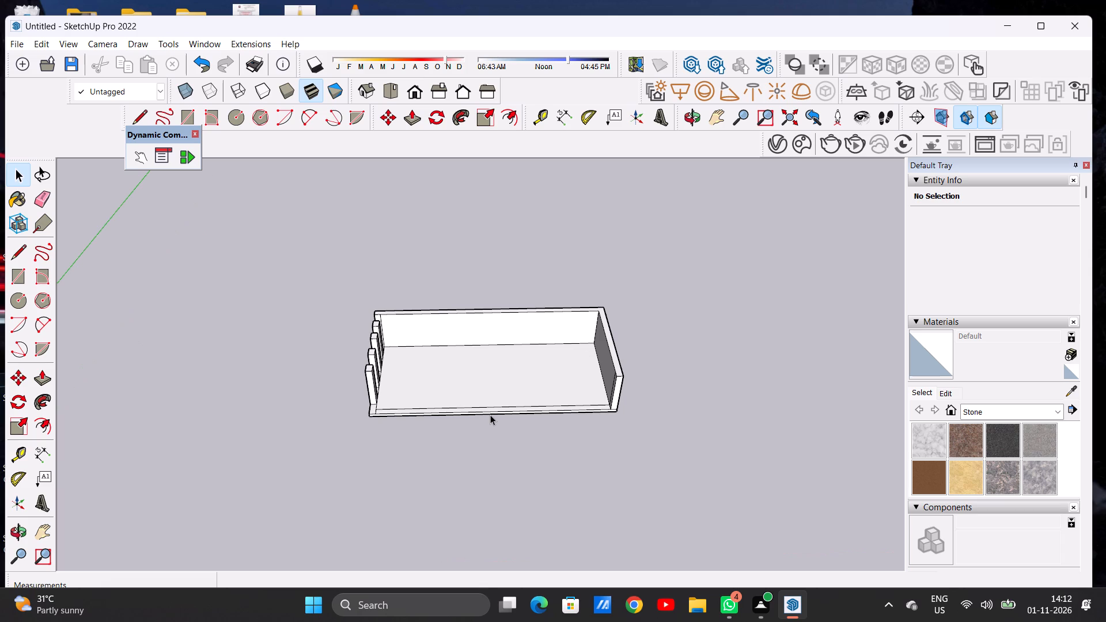
{"action": "scroll", "coordinate": [483, 404], "scroll_direction": "down", "scroll_amount": 4}
{"action": "scroll", "coordinate": [483, 402], "scroll_direction": "up", "scroll_amount": 1}
{"action": "scroll", "coordinate": [483, 402], "scroll_direction": "down", "scroll_amount": 1}
{"action": "scroll", "coordinate": [484, 401], "scroll_direction": "up", "scroll_amount": 1}
{"action": "scroll", "coordinate": [484, 401], "scroll_direction": "down", "scroll_amount": 1}
{"action": "scroll", "coordinate": [484, 401], "scroll_direction": "up", "scroll_amount": 8}
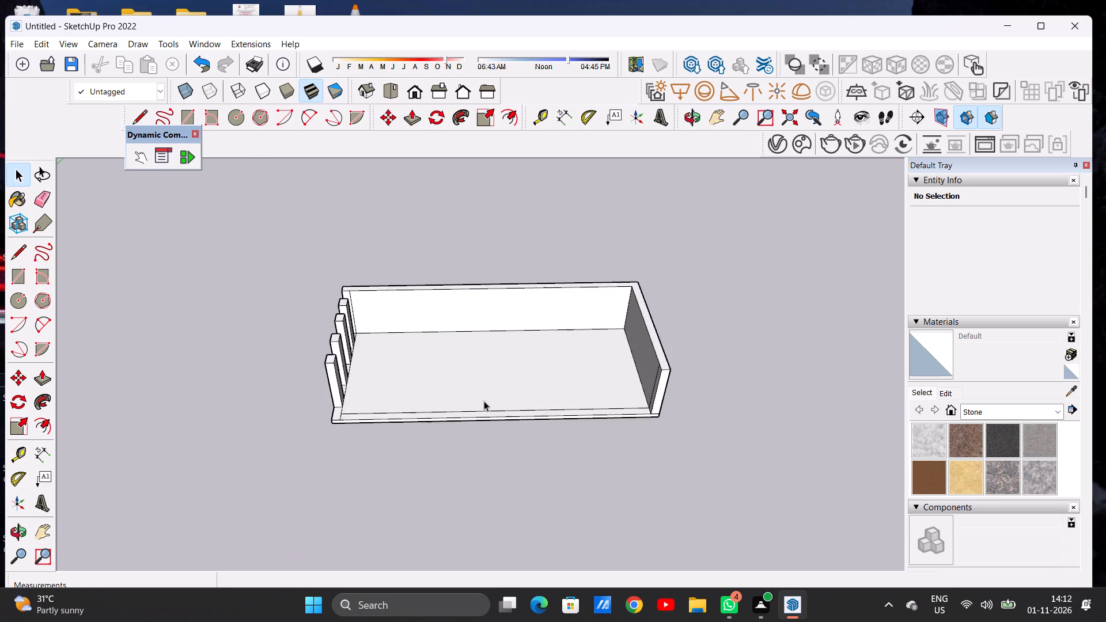
{"action": "scroll", "coordinate": [484, 401], "scroll_direction": "up", "scroll_amount": 6}
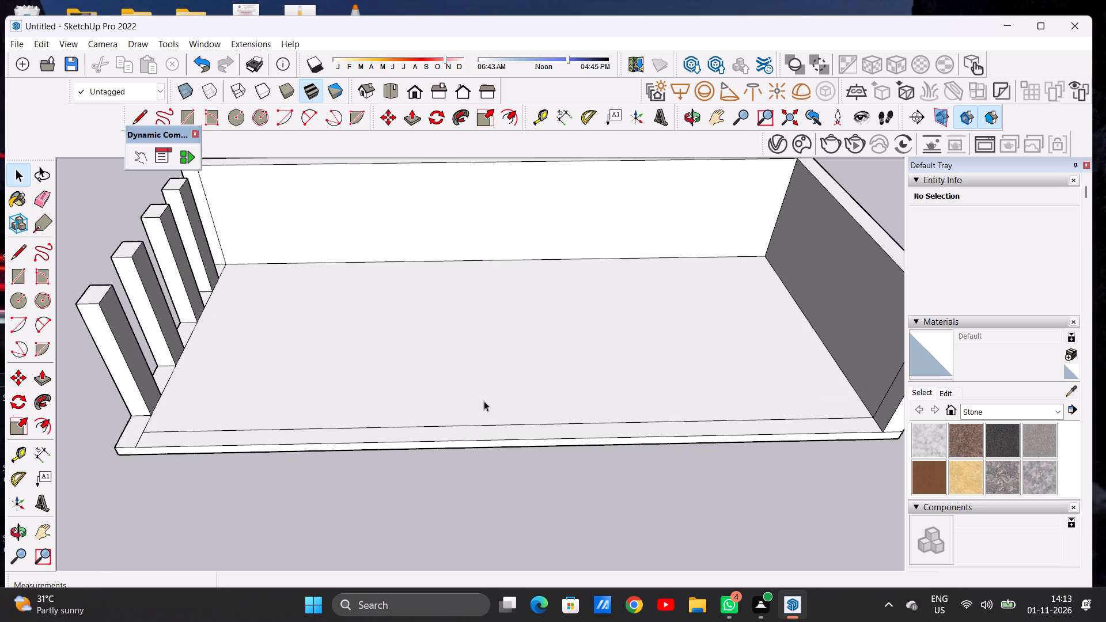
{"action": "scroll", "coordinate": [481, 400], "scroll_direction": "down", "scroll_amount": 10}
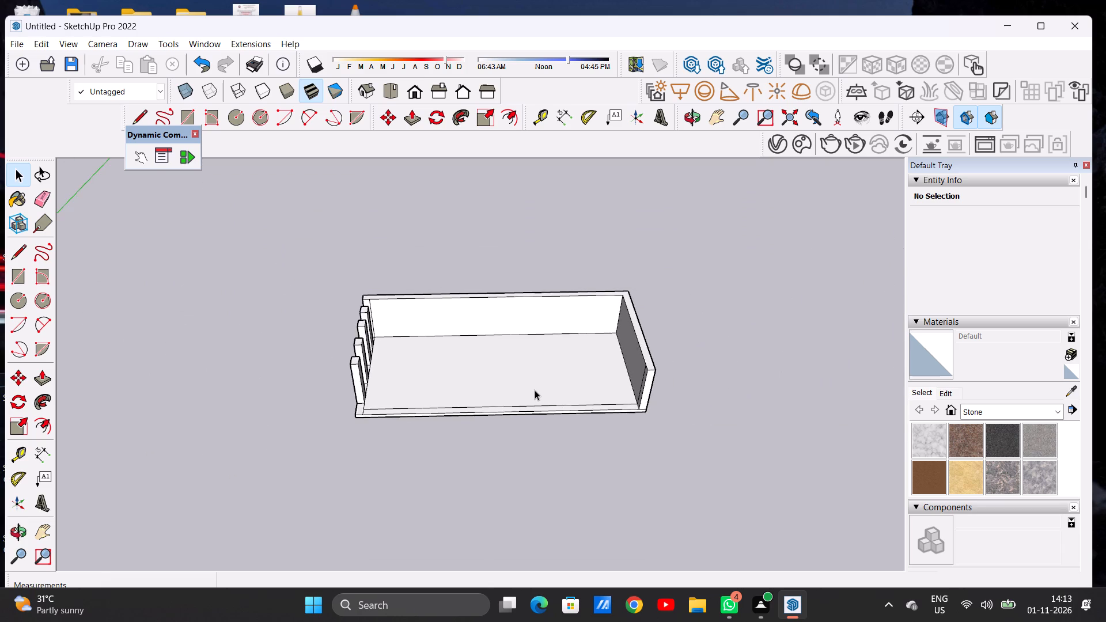
{"action": "scroll", "coordinate": [538, 390], "scroll_direction": "down", "scroll_amount": 1}
{"action": "scroll", "coordinate": [538, 390], "scroll_direction": "up", "scroll_amount": 5}
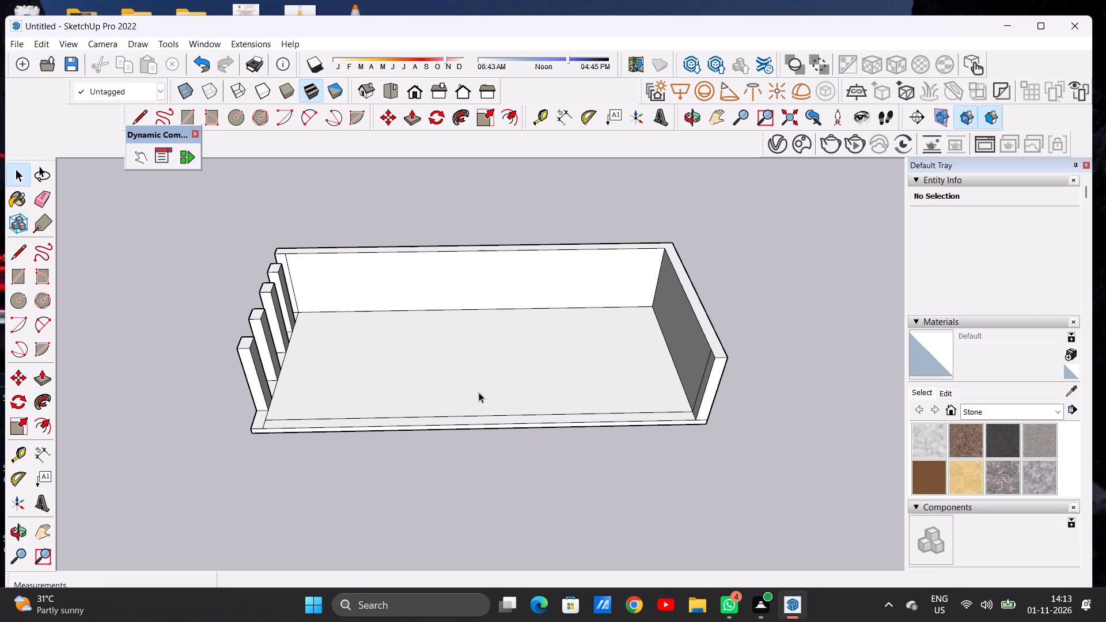
{"action": "scroll", "coordinate": [470, 398], "scroll_direction": "down", "scroll_amount": 8}
{"action": "middle_click_drag", "start_coordinate": [472, 404], "coordinate": [479, 433]}
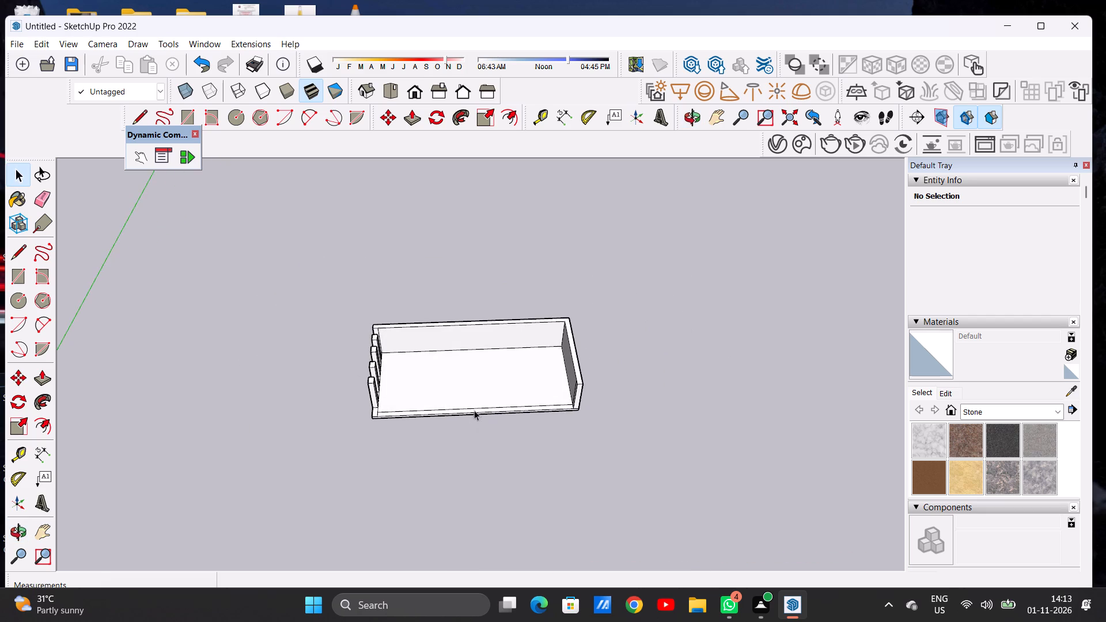
{"action": "scroll", "coordinate": [487, 373], "scroll_direction": "up", "scroll_amount": 10}
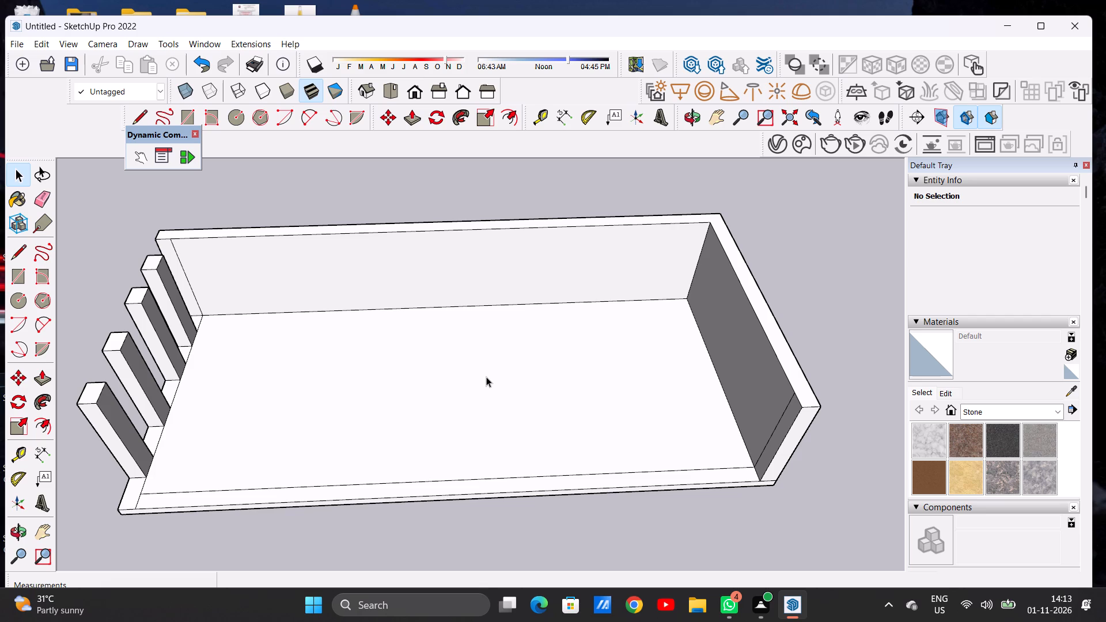
Draw a line about 1' 5 1/4" long across the slab's front border strip near its middle, splitting the strip in two.
{"action": "key", "text": "l"}
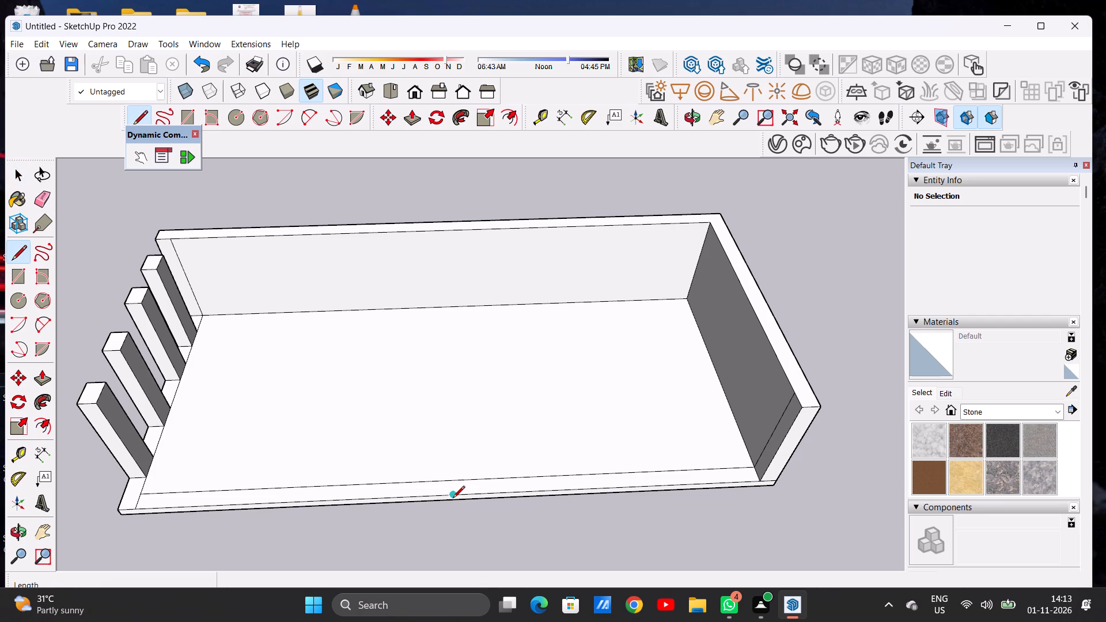
{"action": "left_click", "coordinate": [453, 499]}
{"action": "left_click", "coordinate": [452, 479]}
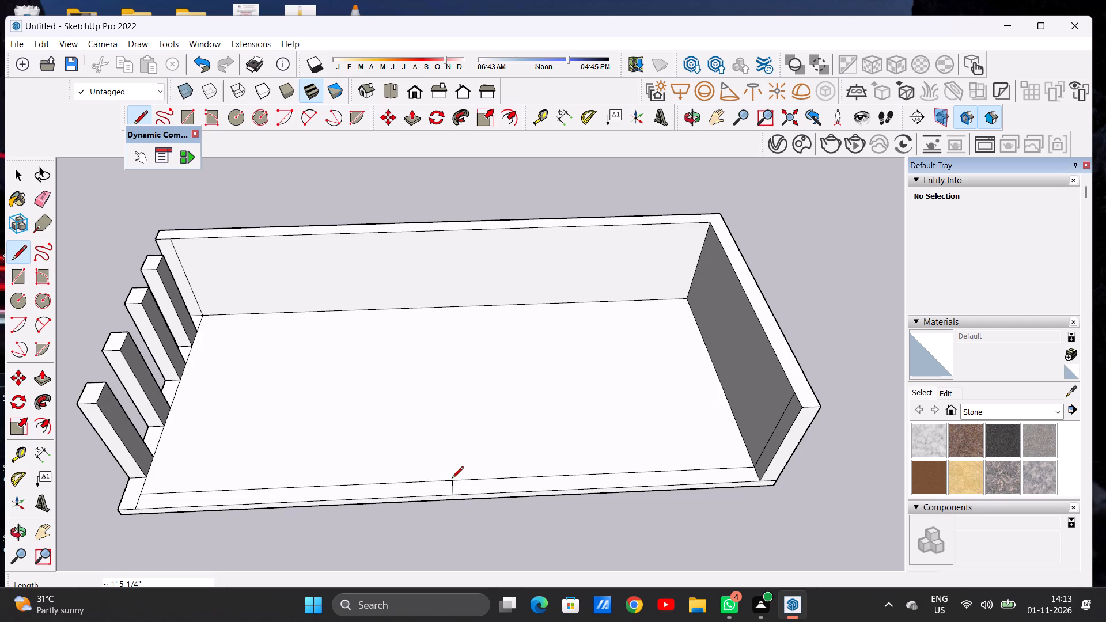
{"action": "key", "text": "space"}
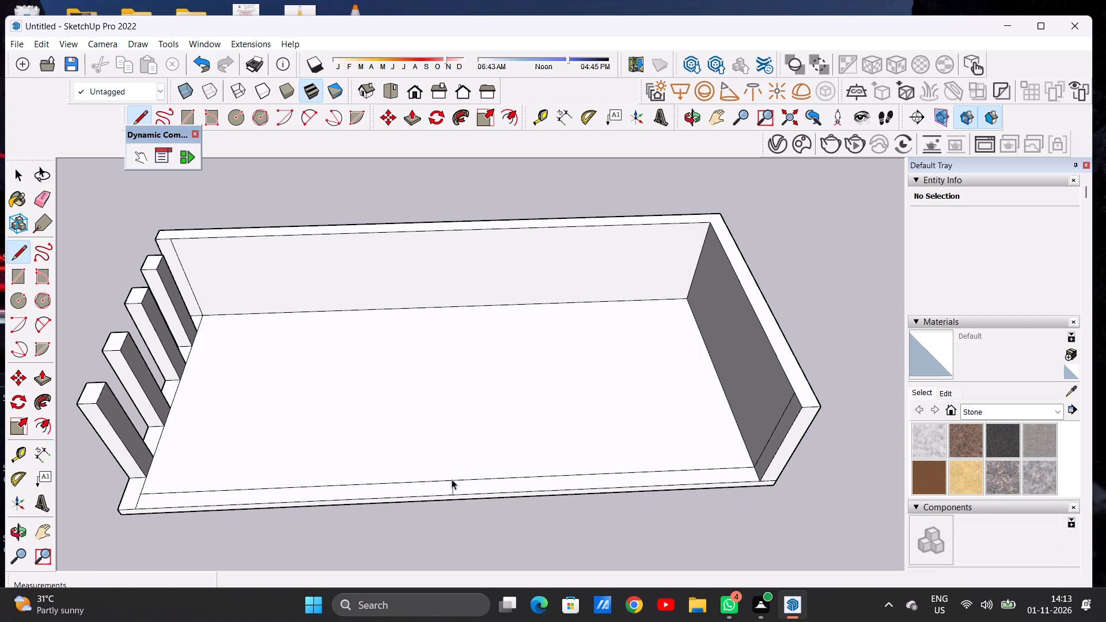
Push/Pull the right half of the front border strip upward 10' to align with the top of the right wall.
{"action": "scroll", "coordinate": [482, 475], "scroll_direction": "down", "scroll_amount": 10}
{"action": "middle_click_drag", "start_coordinate": [532, 492], "coordinate": [526, 454]}
{"action": "scroll", "coordinate": [583, 498], "scroll_direction": "up", "scroll_amount": 8}
{"action": "scroll", "coordinate": [592, 481], "scroll_direction": "down", "scroll_amount": 1}
{"action": "scroll", "coordinate": [592, 481], "scroll_direction": "up", "scroll_amount": 4}
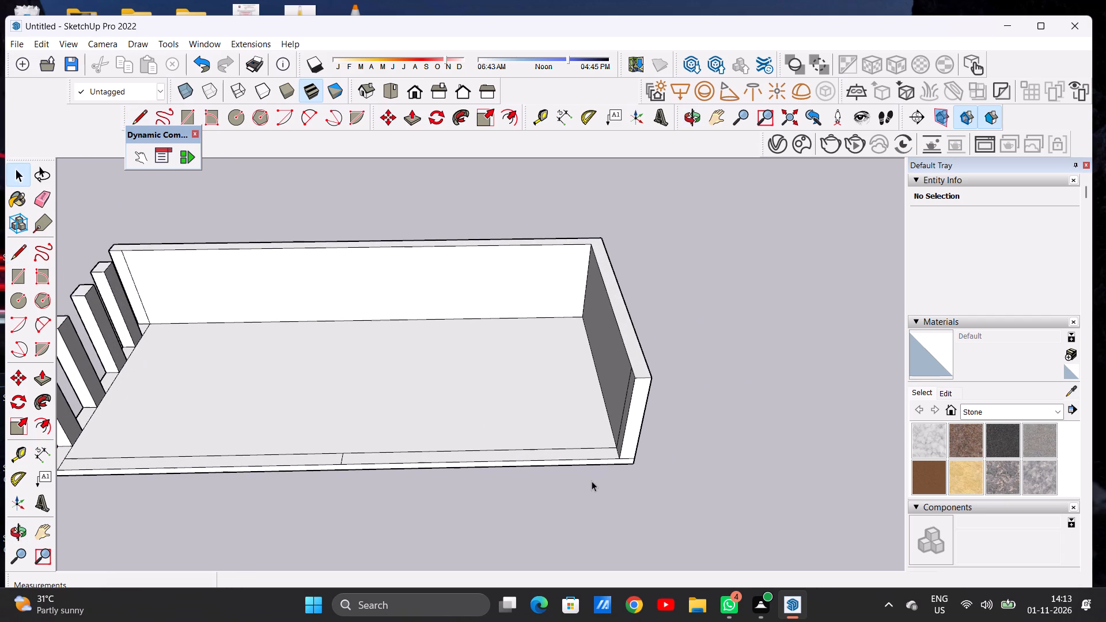
{"action": "key", "text": "p"}
{"action": "scroll", "coordinate": [620, 437], "scroll_direction": "up", "scroll_amount": 10}
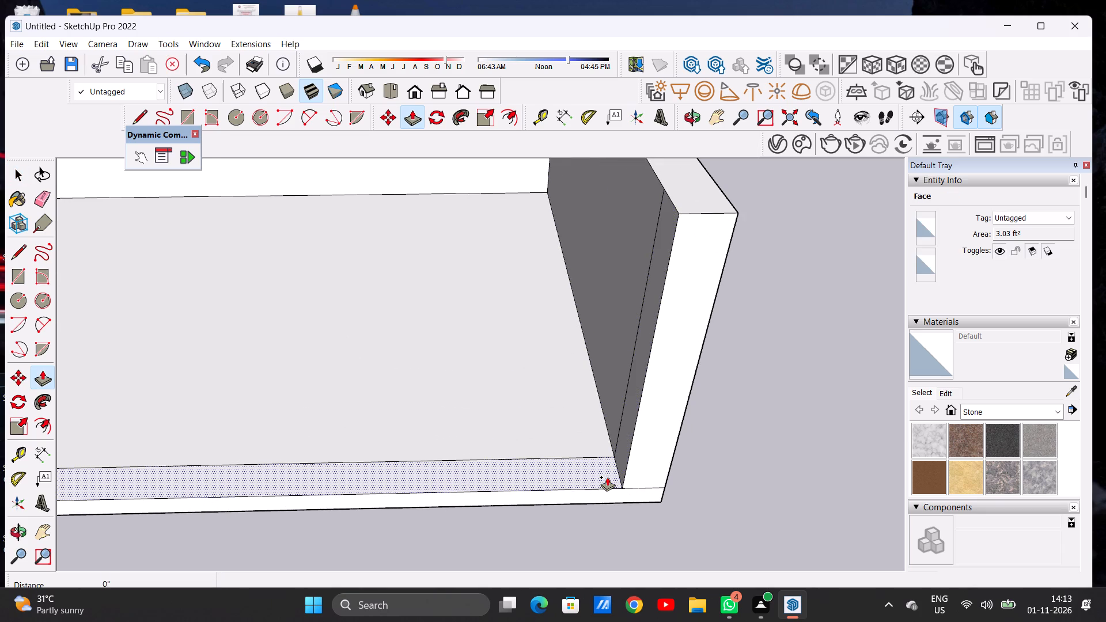
{"action": "left_click", "coordinate": [607, 477]}
{"action": "scroll", "coordinate": [616, 445], "scroll_direction": "down", "scroll_amount": 12}
{"action": "scroll", "coordinate": [629, 377], "scroll_direction": "up", "scroll_amount": 13}
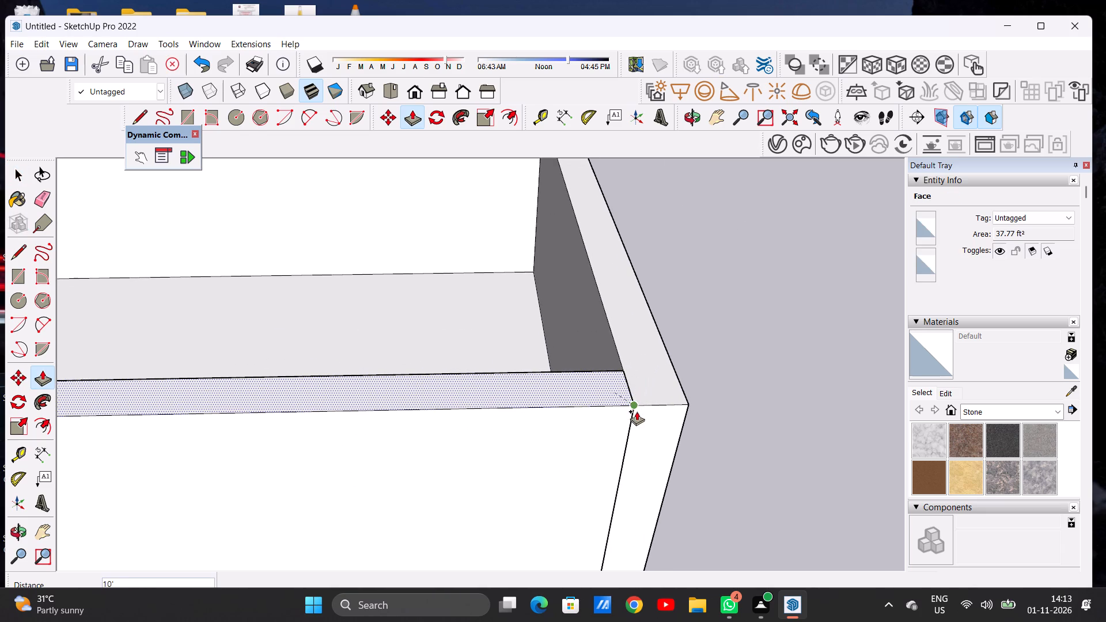
{"action": "left_click", "coordinate": [636, 408]}
{"action": "key", "text": "space"}
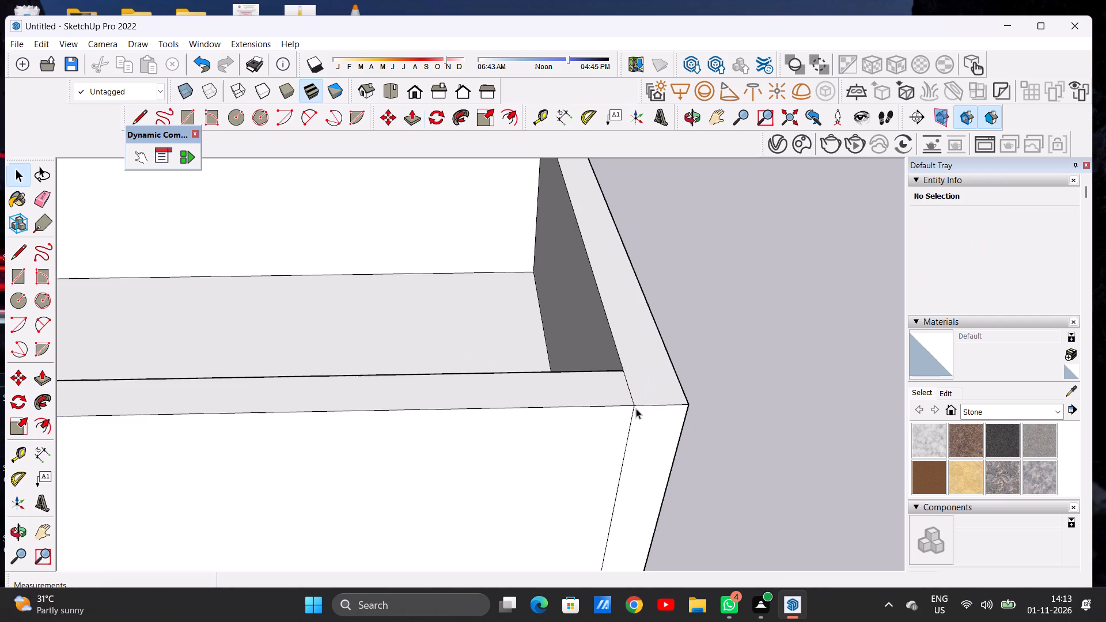
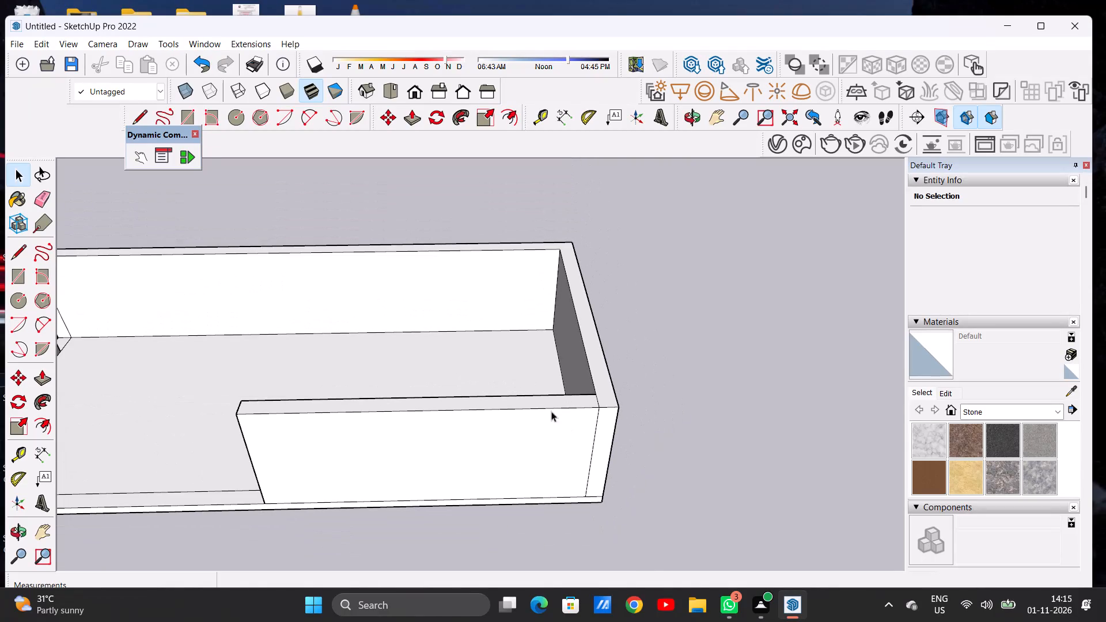
Examine the partial front wall, the other walls and the column row from several angles and distances.
{"action": "scroll", "coordinate": [546, 416], "scroll_direction": "down", "scroll_amount": 8}
{"action": "middle_click_drag", "start_coordinate": [532, 428], "coordinate": [540, 344]}
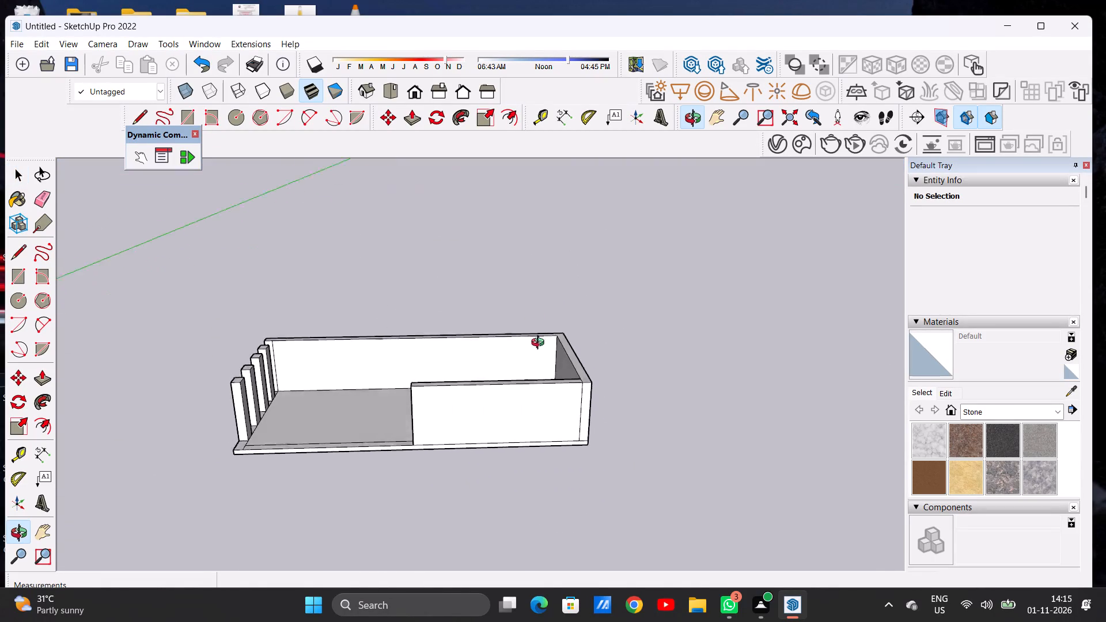
{"action": "middle_click_drag", "start_coordinate": [540, 344], "coordinate": [550, 424]}
{"action": "scroll", "coordinate": [532, 404], "scroll_direction": "down", "scroll_amount": 5}
{"action": "middle_click_drag", "start_coordinate": [531, 420], "coordinate": [503, 328]}
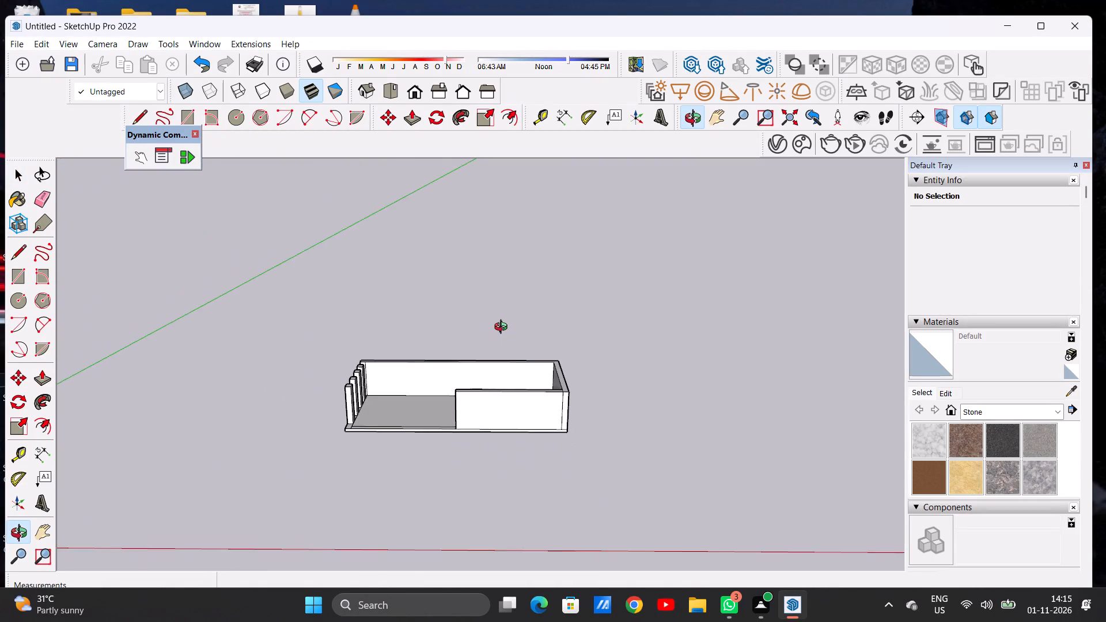
{"action": "middle_click_drag", "start_coordinate": [503, 328], "coordinate": [513, 471]}
{"action": "scroll", "coordinate": [457, 408], "scroll_direction": "up", "scroll_amount": 4}
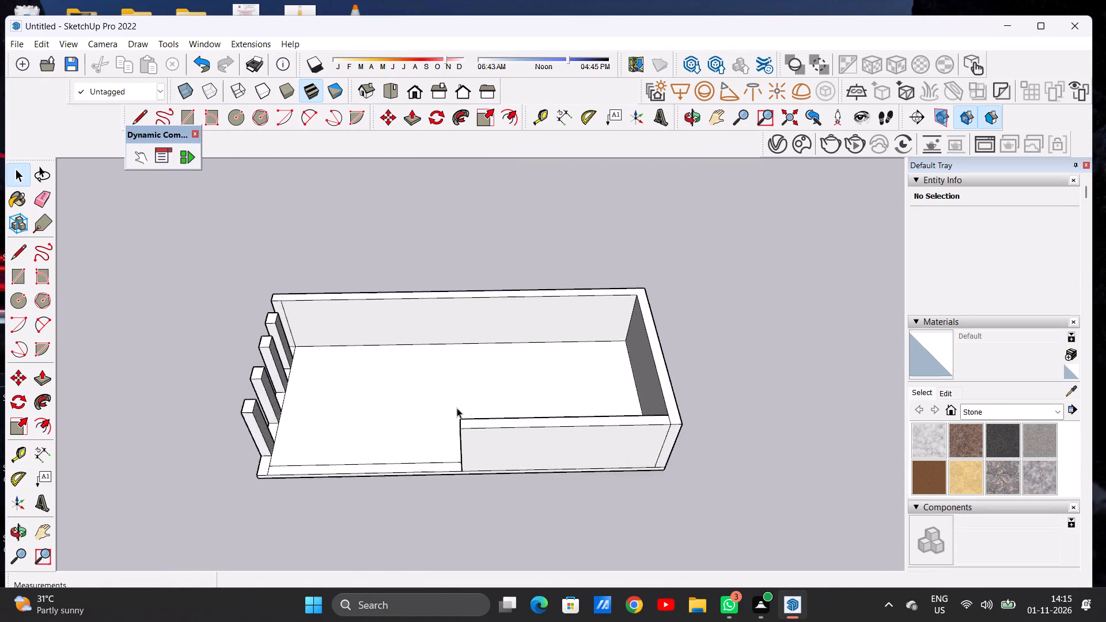
{"action": "scroll", "coordinate": [457, 408], "scroll_direction": "up", "scroll_amount": 3}
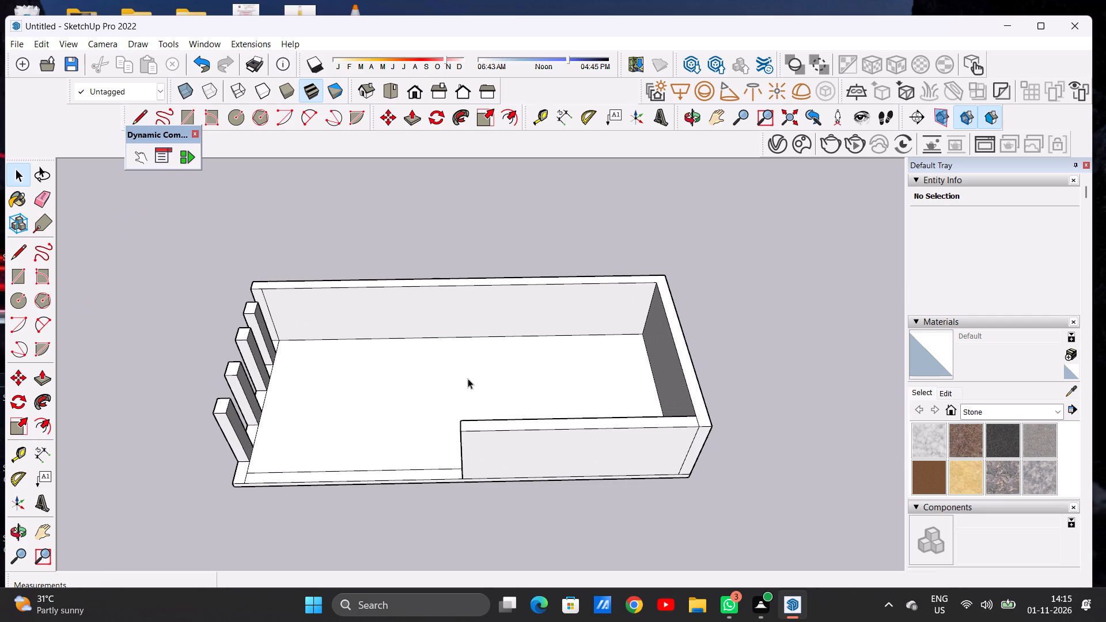
Scale the entire model along the red and blue axes by factors of 0.82 and 1.12.
{"action": "triple_click", "coordinate": [439, 434]}
{"action": "double_click", "coordinate": [437, 434]}
{"action": "scroll", "coordinate": [471, 391], "scroll_direction": "down", "scroll_amount": 6}
{"action": "middle_click_drag", "start_coordinate": [483, 430], "coordinate": [483, 400]}
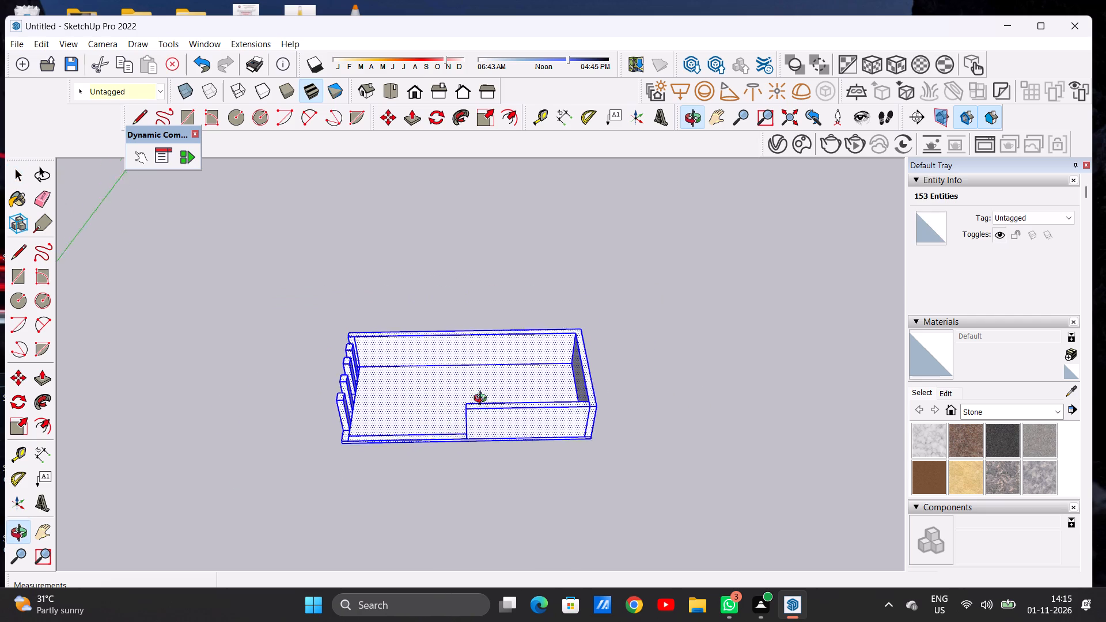
{"action": "middle_click_drag", "start_coordinate": [483, 400], "coordinate": [480, 362]}
{"action": "left_click", "coordinate": [480, 117]}
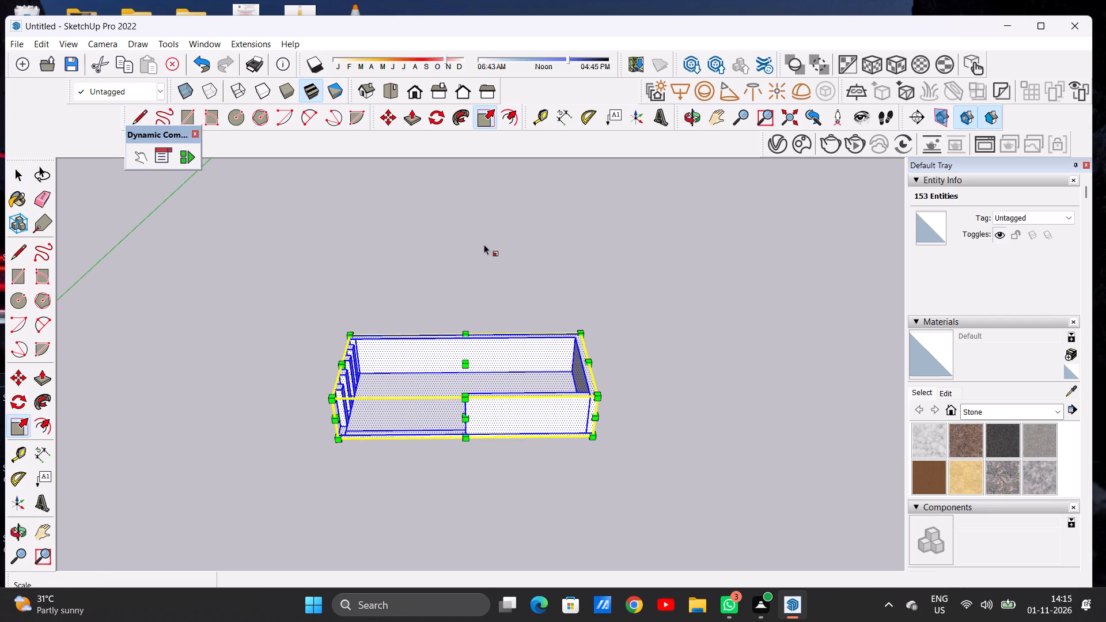
{"action": "middle_click_drag", "start_coordinate": [533, 420], "coordinate": [529, 491]}
{"action": "scroll", "coordinate": [631, 400], "scroll_direction": "up", "scroll_amount": 7}
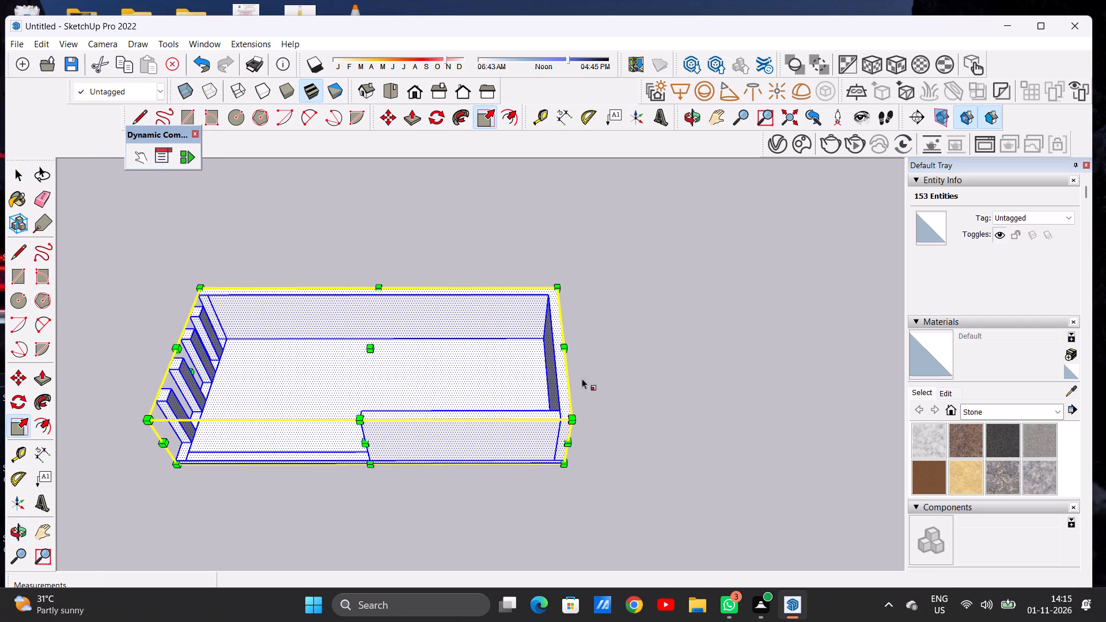
{"action": "left_click", "coordinate": [567, 350]}
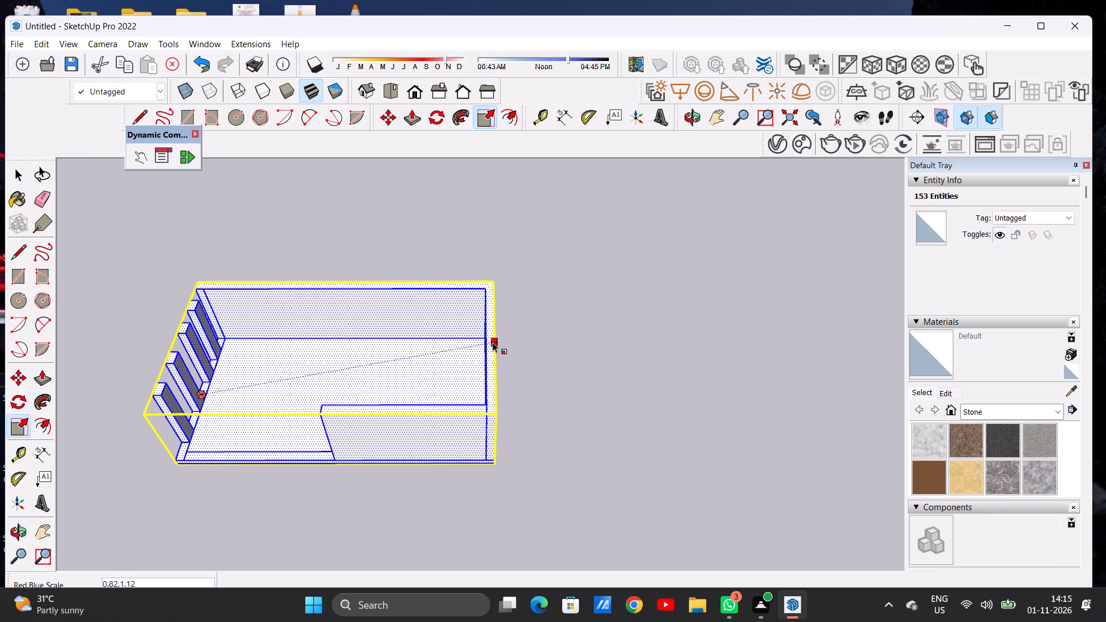
{"action": "left_click", "coordinate": [493, 342]}
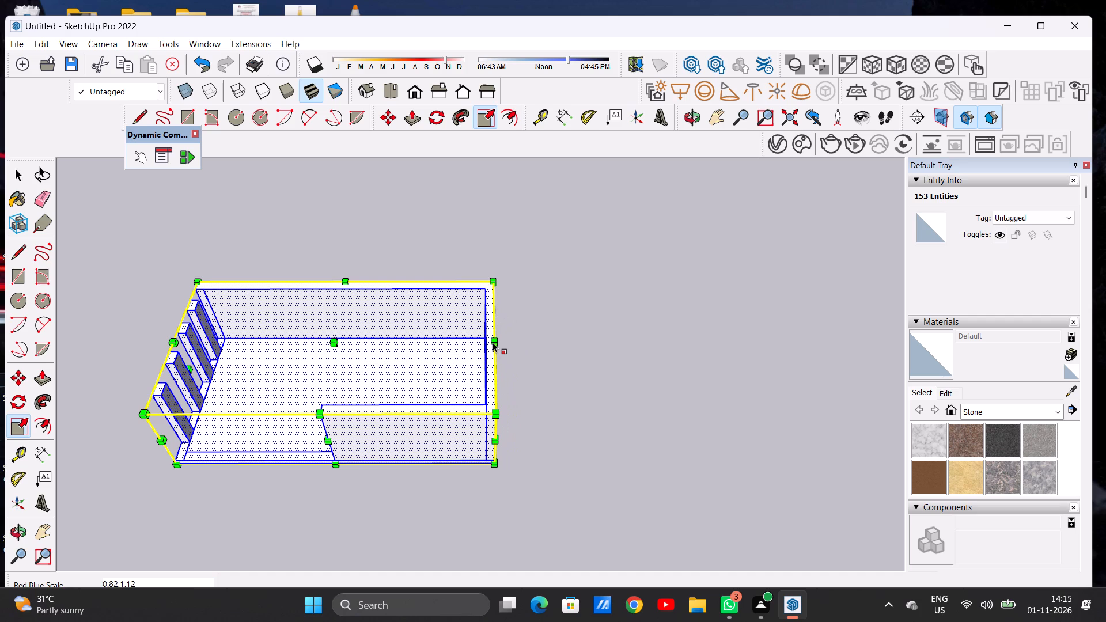
{"action": "key", "text": "space"}
{"action": "left_click_drag", "start_coordinate": [575, 355], "coordinate": [588, 363]}
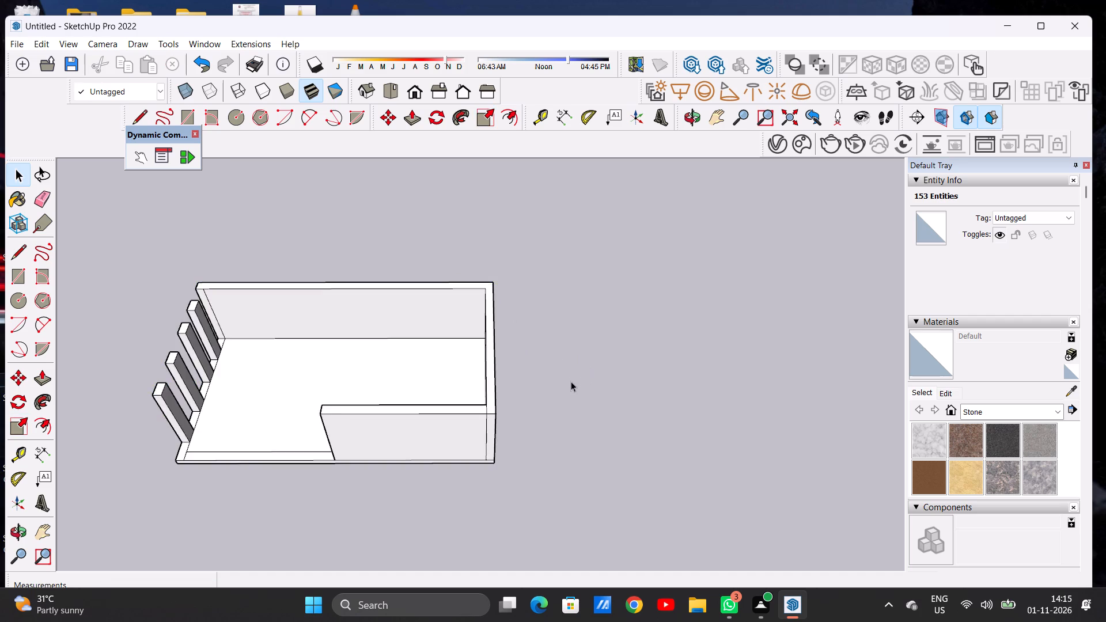
Examine the scaled model's walls, columns, floor and open front section from low and high angles.
{"action": "scroll", "coordinate": [570, 380], "scroll_direction": "down", "scroll_amount": 9}
{"action": "middle_click_drag", "start_coordinate": [505, 401], "coordinate": [510, 283]}
{"action": "scroll", "coordinate": [563, 332], "scroll_direction": "down", "scroll_amount": 5}
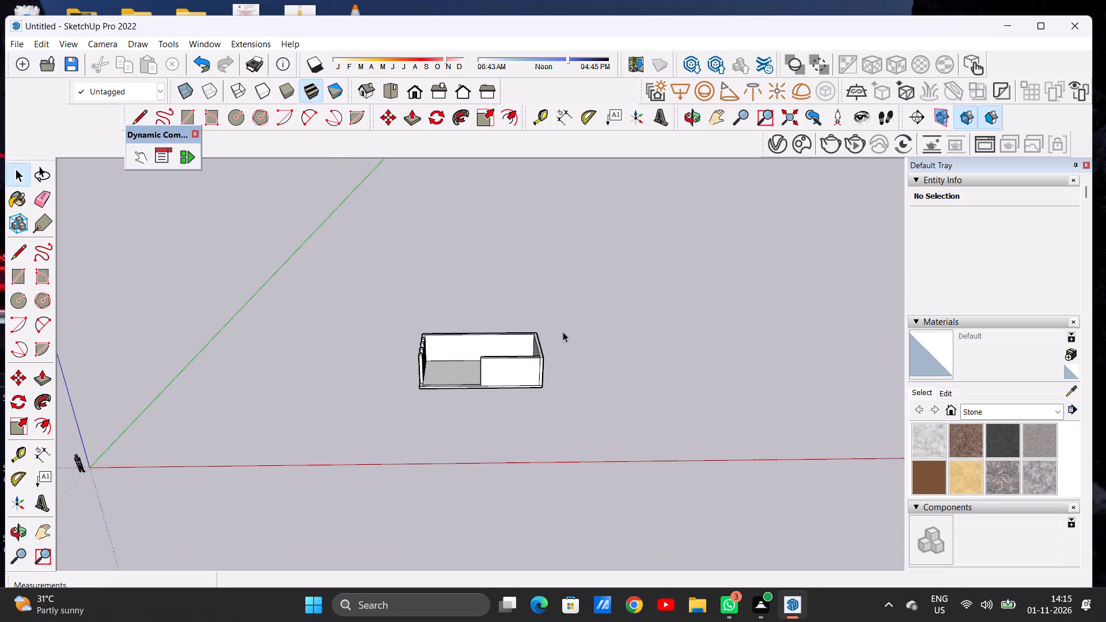
{"action": "scroll", "coordinate": [509, 335], "scroll_direction": "up", "scroll_amount": 14}
{"action": "scroll", "coordinate": [500, 370], "scroll_direction": "down", "scroll_amount": 8}
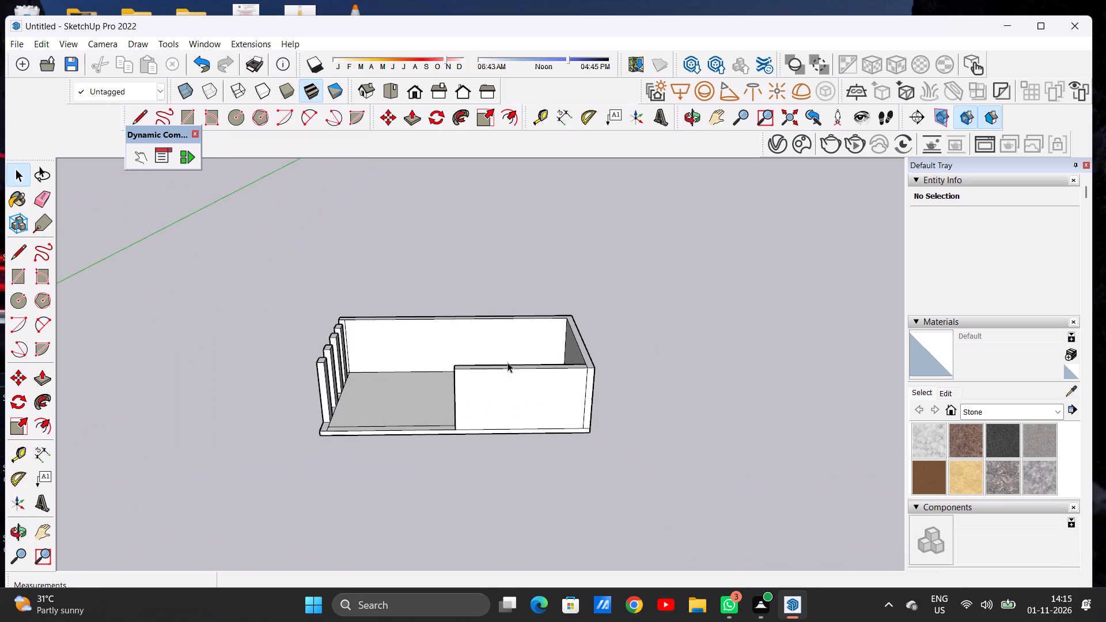
{"action": "middle_click_drag", "start_coordinate": [497, 356], "coordinate": [485, 483]}
{"action": "scroll", "coordinate": [440, 427], "scroll_direction": "up", "scroll_amount": 7}
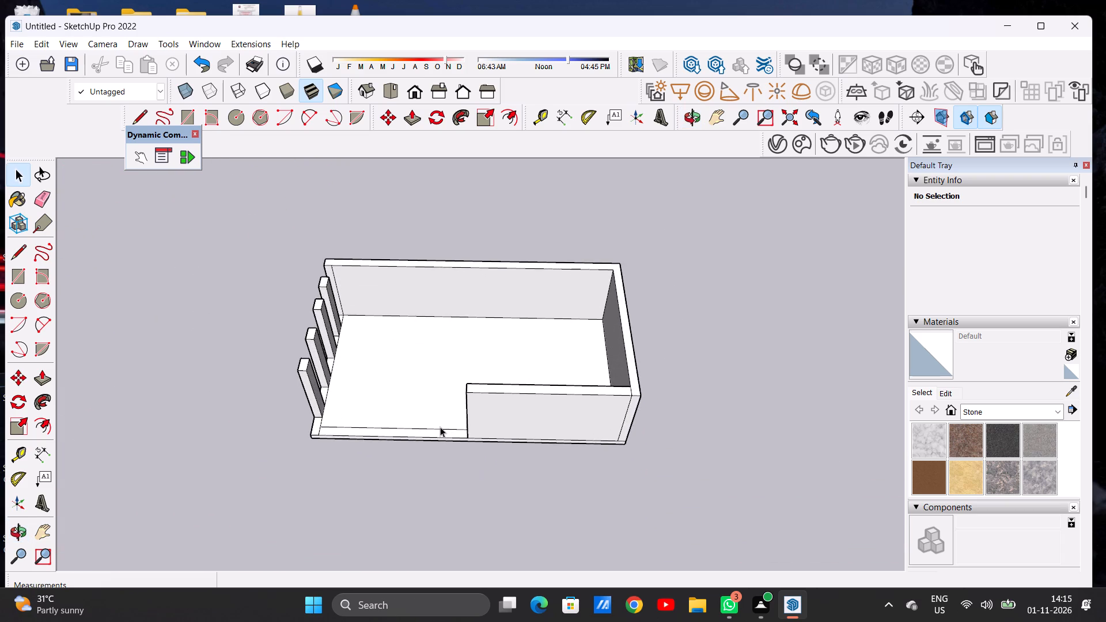
{"action": "middle_click_drag", "start_coordinate": [440, 427], "coordinate": [449, 444]}
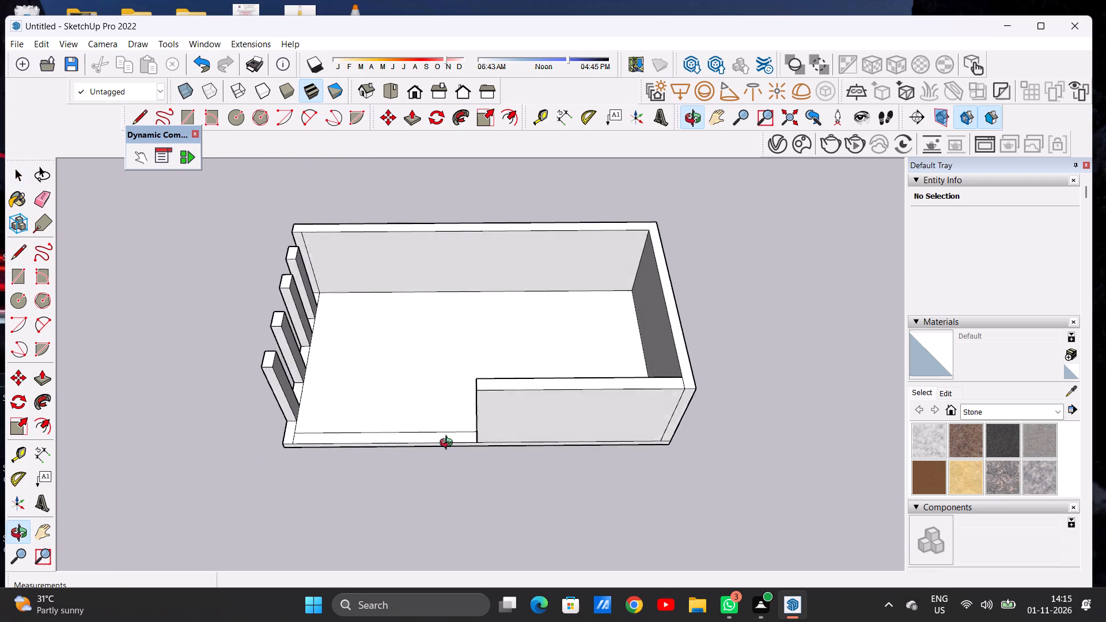
{"action": "middle_click_drag", "start_coordinate": [449, 444], "coordinate": [449, 457]}
{"action": "scroll", "coordinate": [449, 401], "scroll_direction": "up", "scroll_amount": 7}
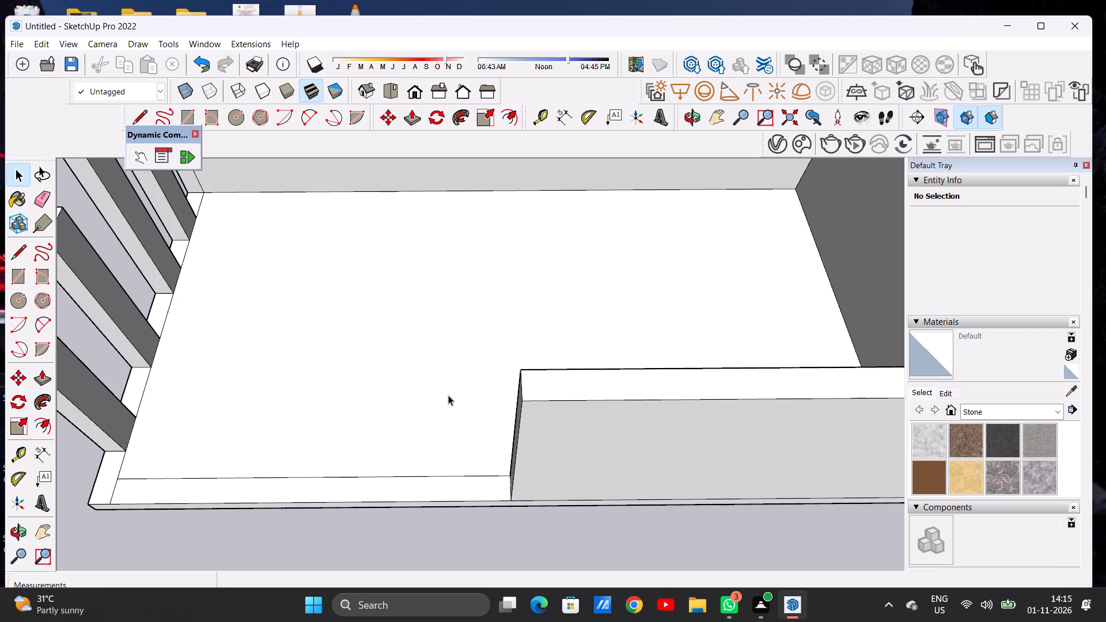
{"action": "scroll", "coordinate": [454, 392], "scroll_direction": "down", "scroll_amount": 9}
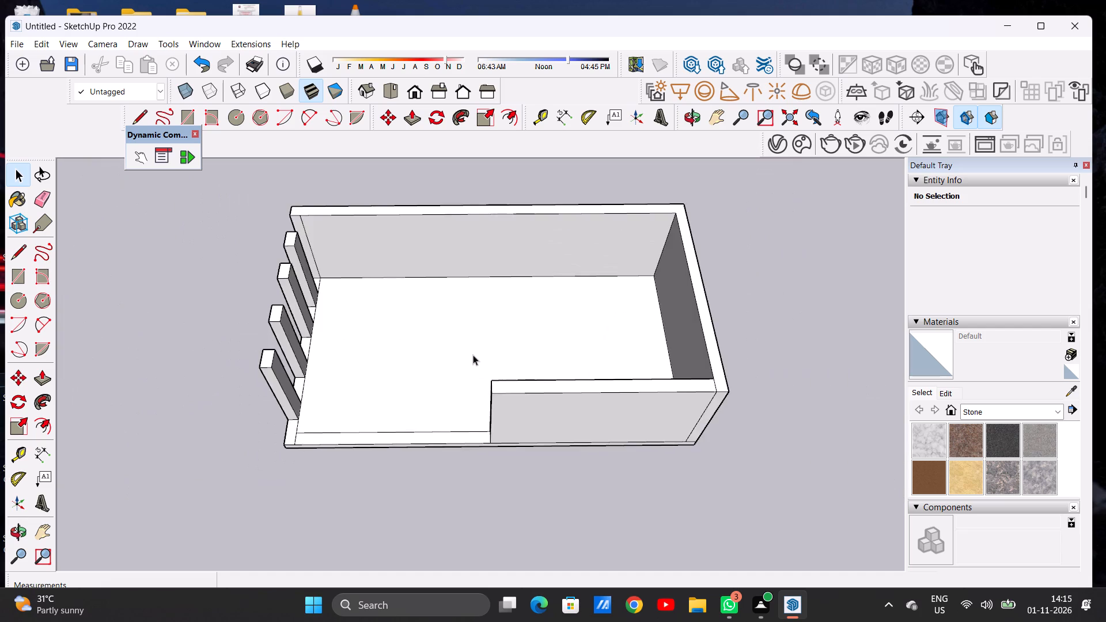
{"action": "scroll", "coordinate": [473, 355], "scroll_direction": "down", "scroll_amount": 4}
{"action": "middle_click_drag", "start_coordinate": [462, 391], "coordinate": [462, 436]}
{"action": "scroll", "coordinate": [466, 373], "scroll_direction": "up", "scroll_amount": 7}
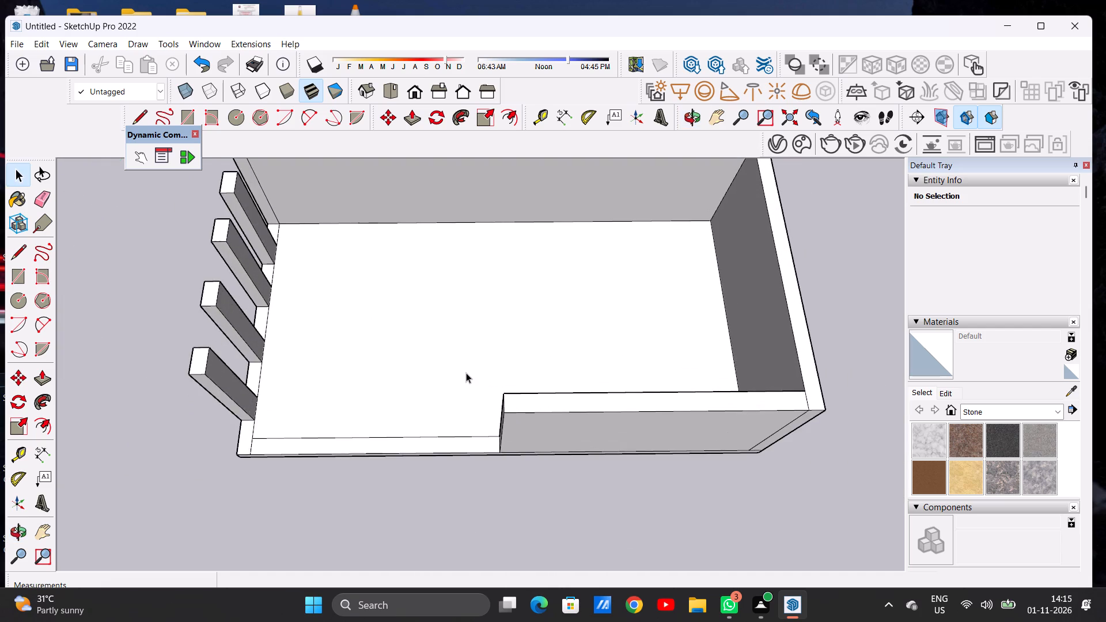
{"action": "middle_click_drag", "start_coordinate": [471, 416], "coordinate": [474, 298]}
{"action": "scroll", "coordinate": [470, 301], "scroll_direction": "up", "scroll_amount": 2}
{"action": "scroll", "coordinate": [471, 354], "scroll_direction": "down", "scroll_amount": 9}
{"action": "middle_click_drag", "start_coordinate": [510, 407], "coordinate": [510, 302]}
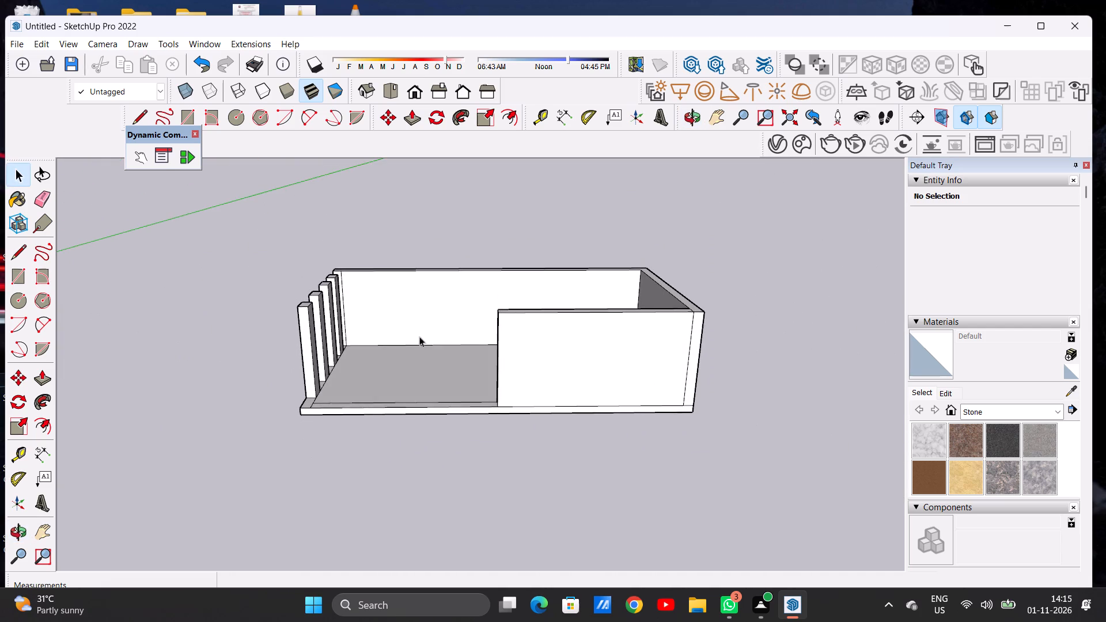
{"action": "scroll", "coordinate": [406, 359], "scroll_direction": "down", "scroll_amount": 6}
{"action": "middle_click_drag", "start_coordinate": [452, 371], "coordinate": [453, 328]}
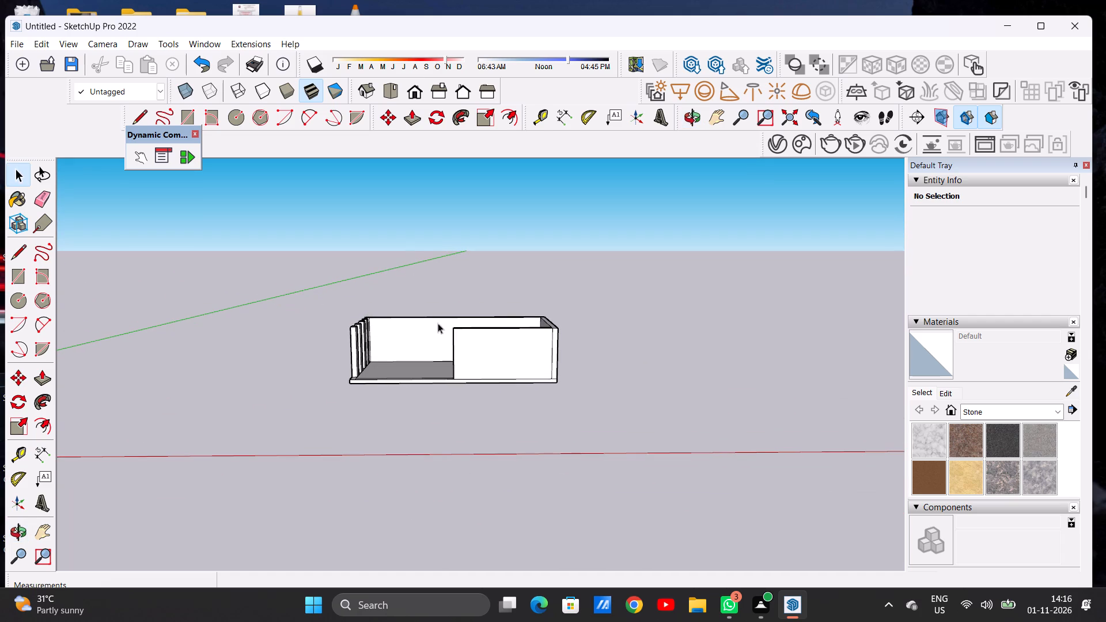
{"action": "middle_click_drag", "start_coordinate": [442, 332], "coordinate": [445, 446]}
{"action": "middle_click_drag", "start_coordinate": [456, 352], "coordinate": [450, 468]}
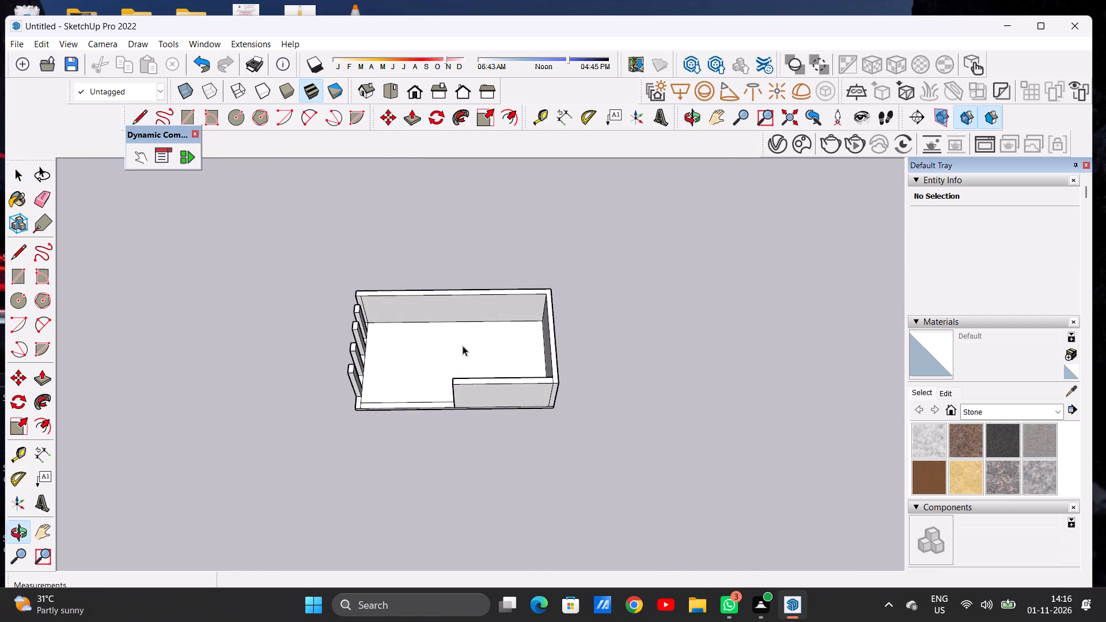
{"action": "scroll", "coordinate": [463, 346], "scroll_direction": "up", "scroll_amount": 13}
Copy the inner floor face with its edges from its back right corner up to the walls' top inner corner as a roof face.
{"action": "double_click", "coordinate": [450, 384]}
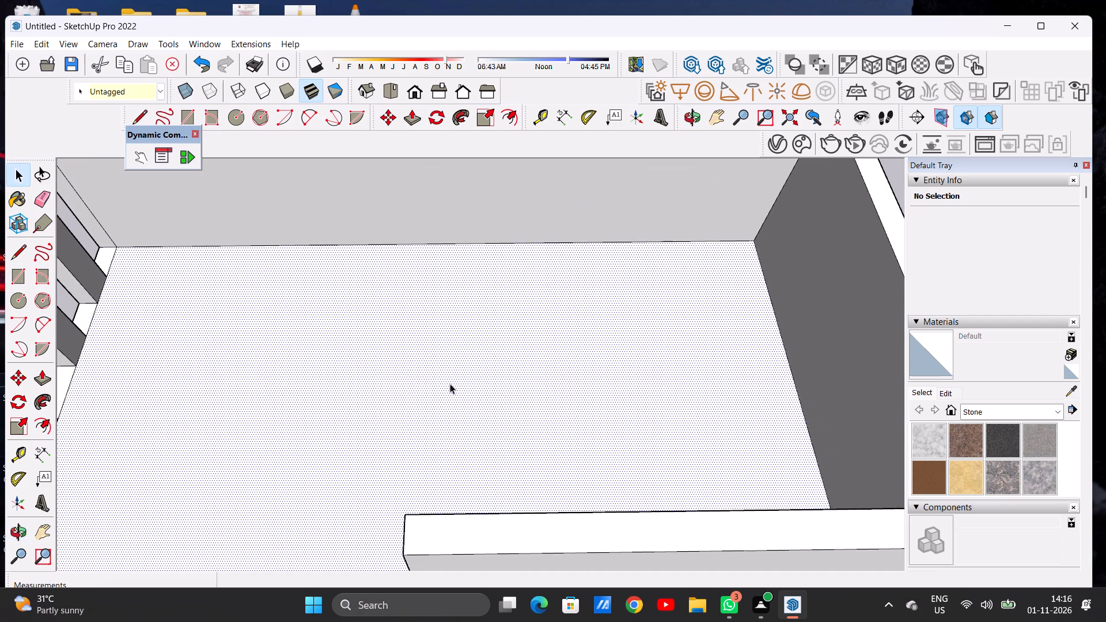
{"action": "scroll", "coordinate": [448, 373], "scroll_direction": "down", "scroll_amount": 16}
{"action": "middle_click_drag", "start_coordinate": [446, 347], "coordinate": [450, 415]}
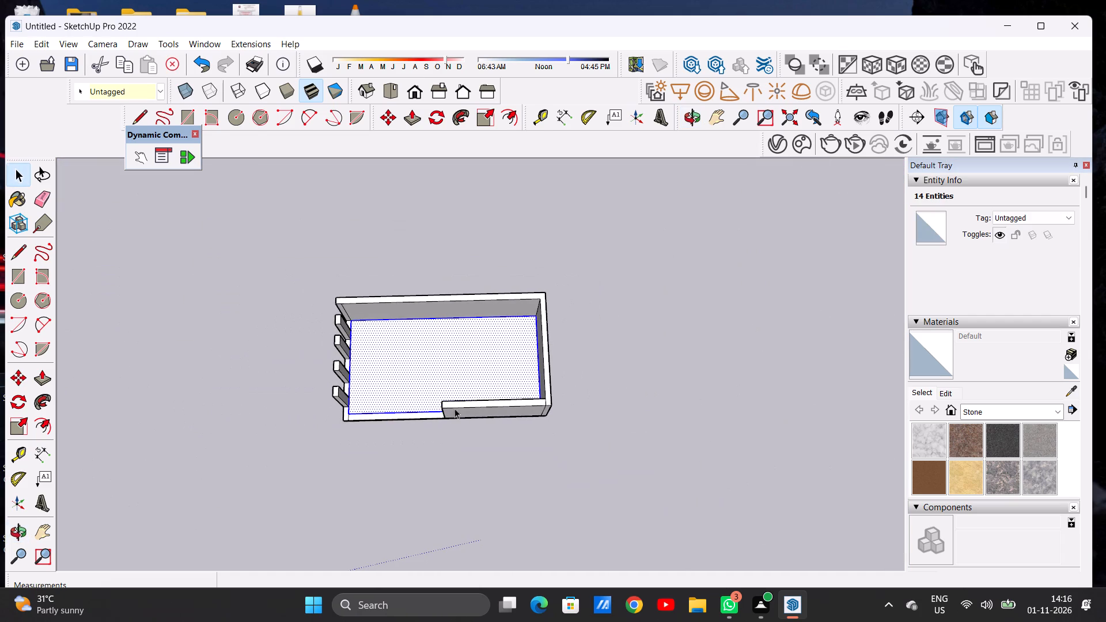
{"action": "scroll", "coordinate": [512, 332], "scroll_direction": "up", "scroll_amount": 5}
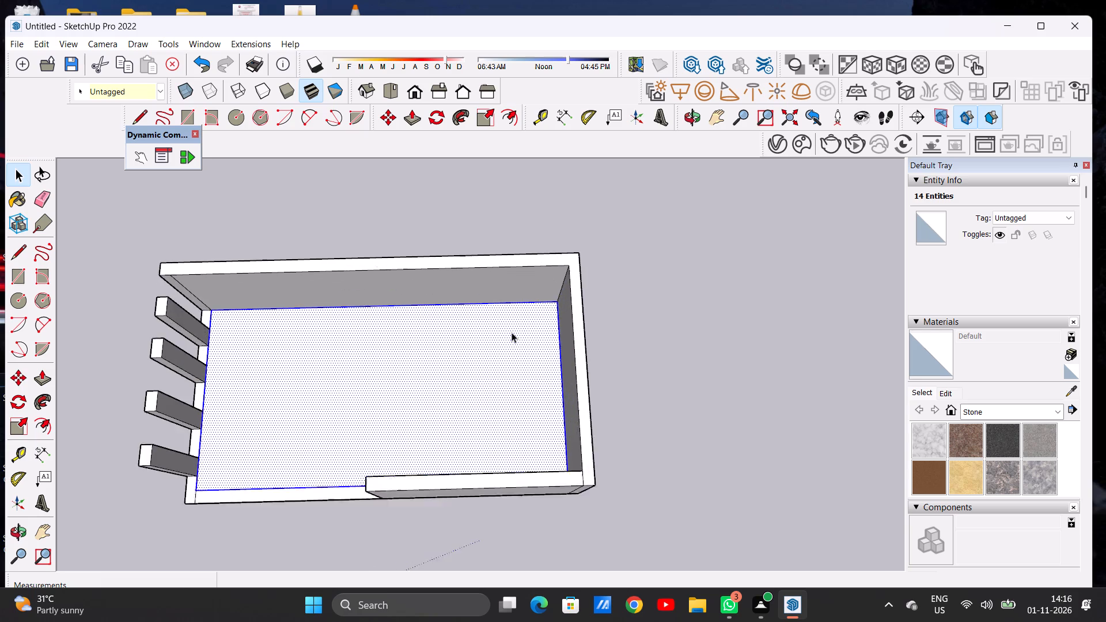
{"action": "scroll", "coordinate": [512, 332], "scroll_direction": "up", "scroll_amount": 2}
{"action": "middle_click_drag", "start_coordinate": [507, 347], "coordinate": [550, 299]}
{"action": "scroll", "coordinate": [531, 358], "scroll_direction": "down", "scroll_amount": 7}
{"action": "scroll", "coordinate": [525, 298], "scroll_direction": "up", "scroll_amount": 3}
{"action": "scroll", "coordinate": [525, 298], "scroll_direction": "down", "scroll_amount": 1}
{"action": "scroll", "coordinate": [525, 299], "scroll_direction": "up", "scroll_amount": 2}
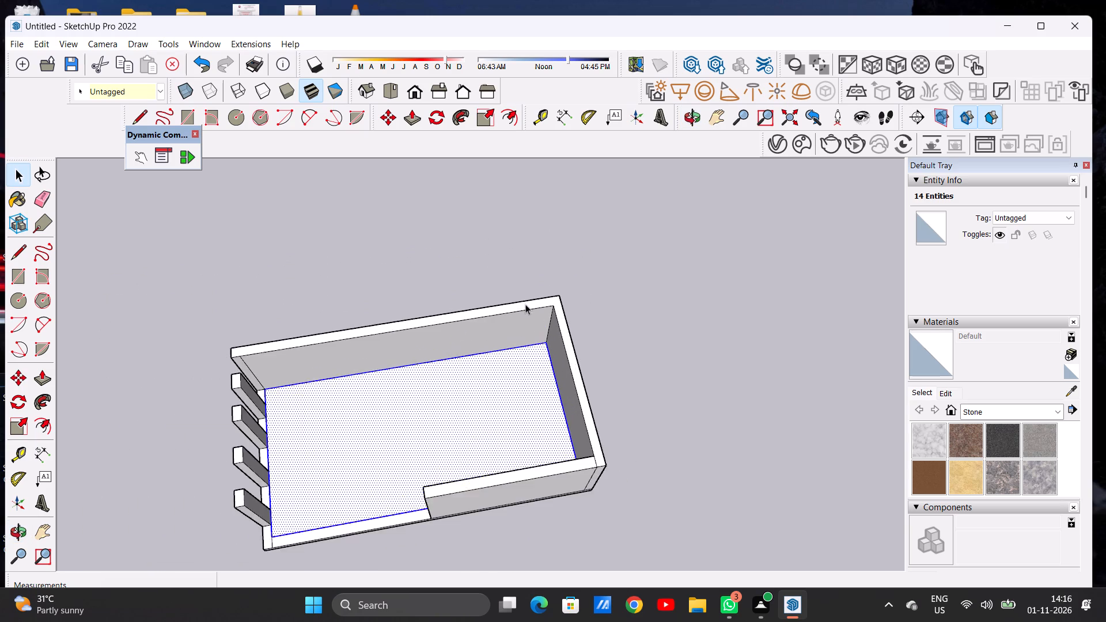
{"action": "scroll", "coordinate": [525, 304], "scroll_direction": "up", "scroll_amount": 5}
{"action": "key", "text": "m"}
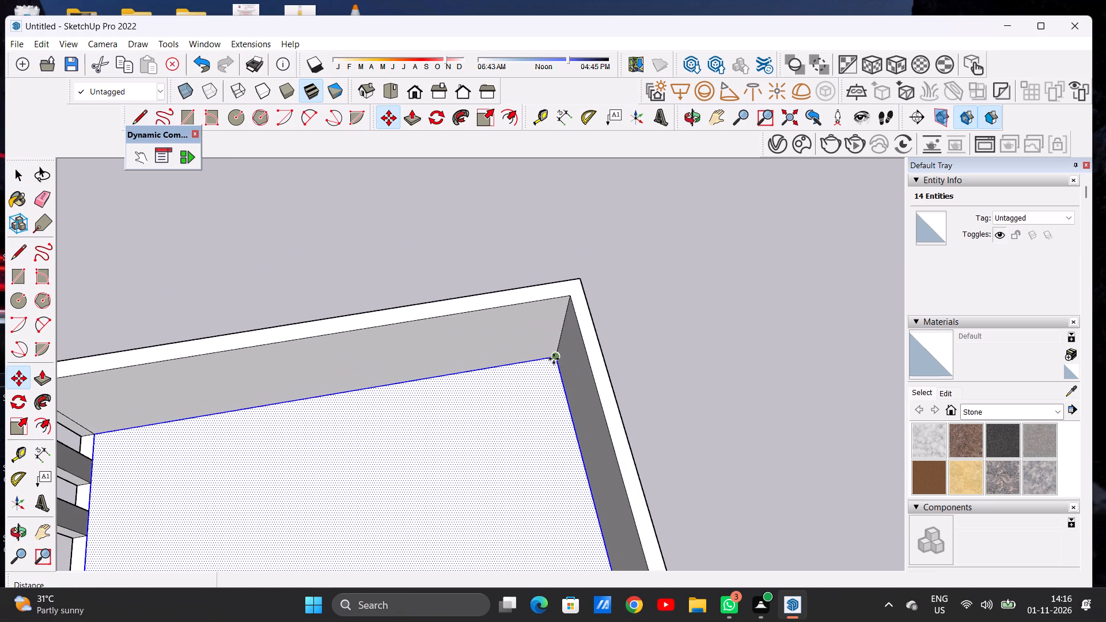
{"action": "left_click", "coordinate": [550, 359]}
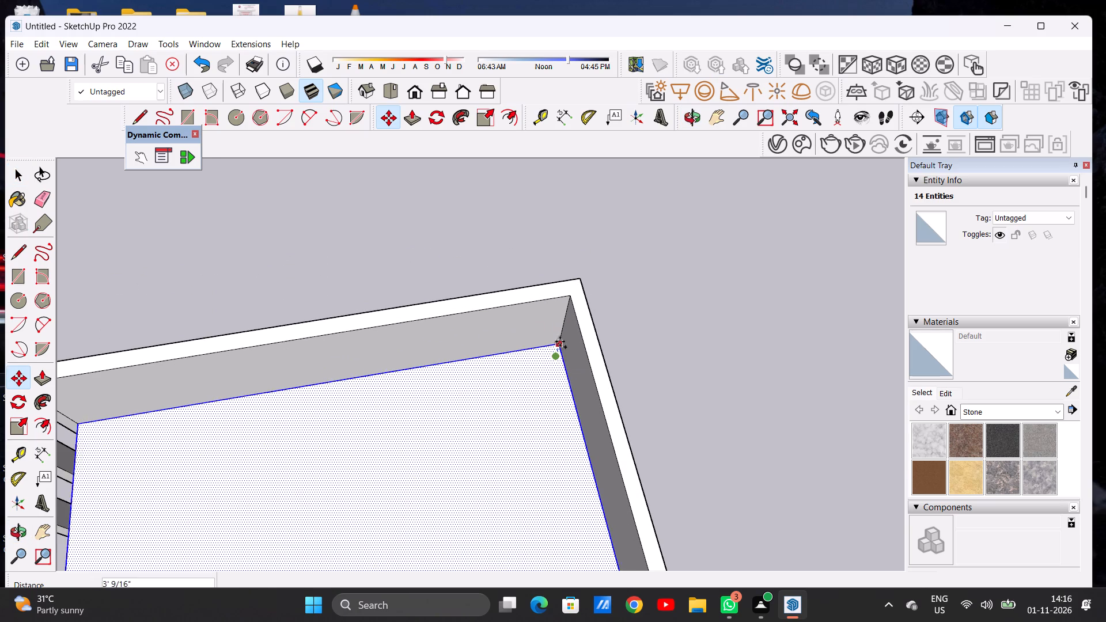
{"action": "left_click", "coordinate": [567, 304]}
{"action": "key", "text": "space"}
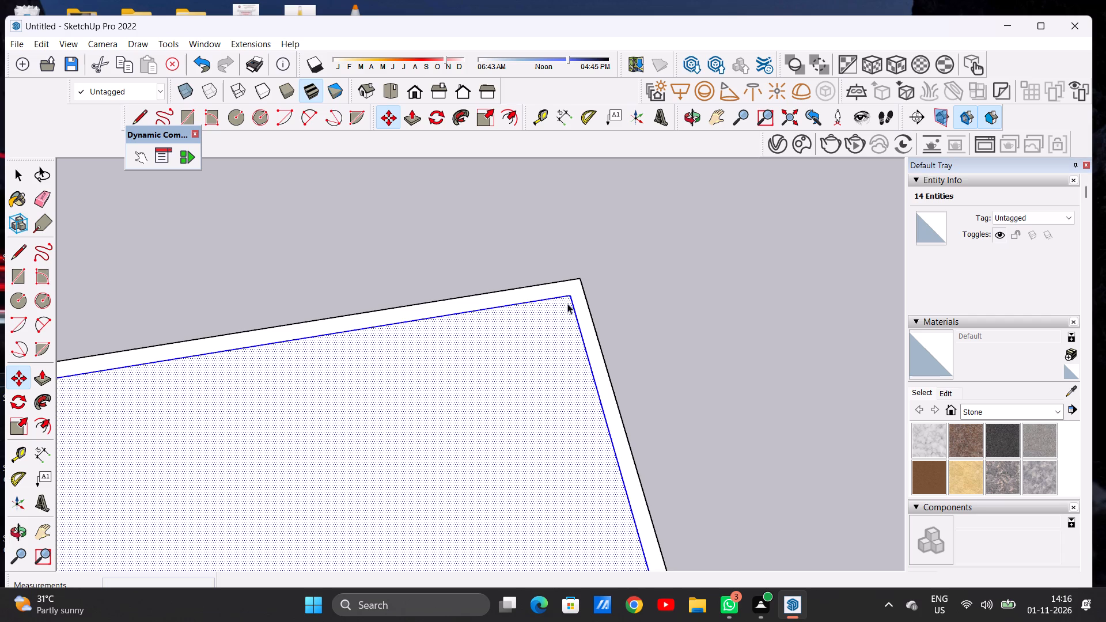
{"action": "left_click", "coordinate": [691, 306]}
Examine the roof face over the walls and columns, and the interior through the open front, from several angles.
{"action": "scroll", "coordinate": [555, 356], "scroll_direction": "down", "scroll_amount": 19}
{"action": "middle_click_drag", "start_coordinate": [546, 411], "coordinate": [502, 345]}
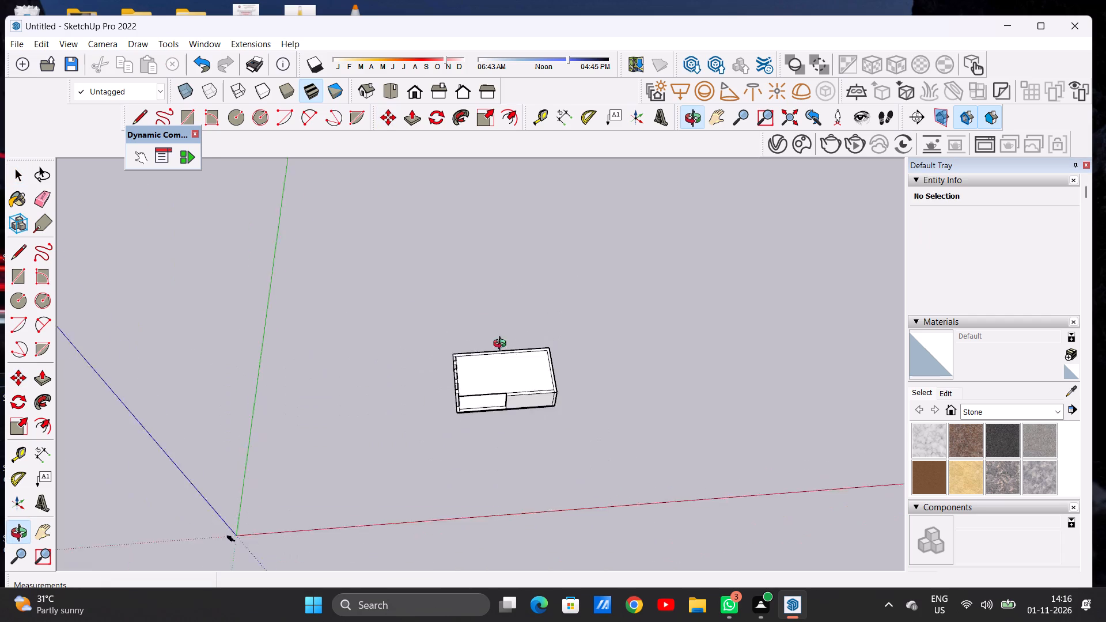
{"action": "middle_click_drag", "start_coordinate": [502, 345], "coordinate": [483, 290]}
{"action": "scroll", "coordinate": [486, 366], "scroll_direction": "up", "scroll_amount": 6}
{"action": "middle_click_drag", "start_coordinate": [509, 399], "coordinate": [532, 271]}
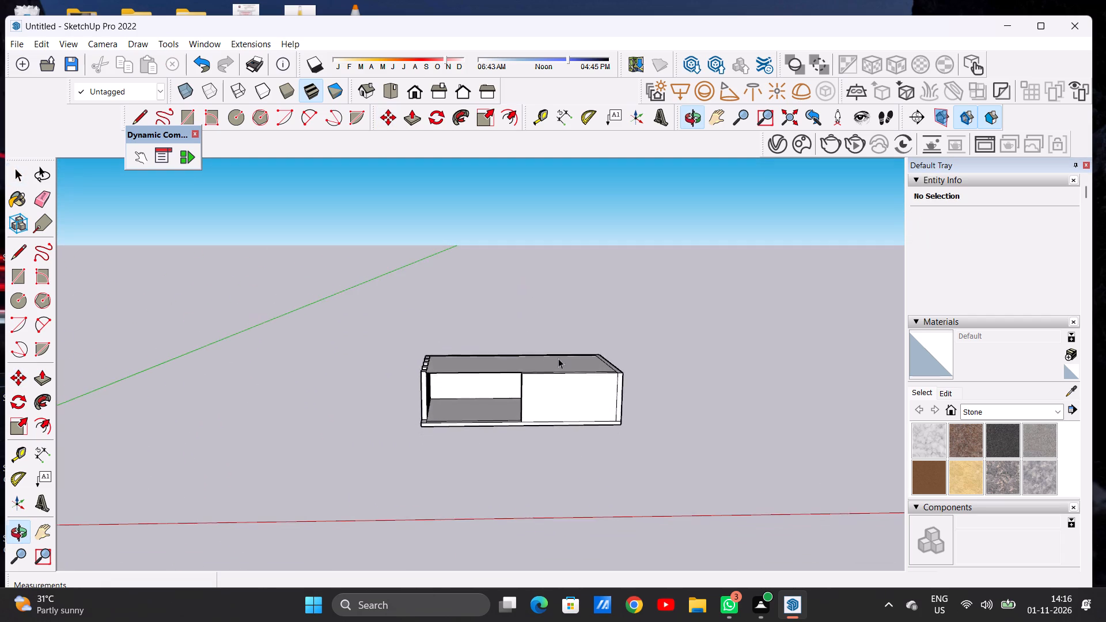
{"action": "scroll", "coordinate": [559, 358], "scroll_direction": "up", "scroll_amount": 1}
{"action": "scroll", "coordinate": [559, 359], "scroll_direction": "down", "scroll_amount": 1}
{"action": "scroll", "coordinate": [559, 361], "scroll_direction": "up", "scroll_amount": 4}
{"action": "middle_click_drag", "start_coordinate": [535, 369], "coordinate": [527, 404]}
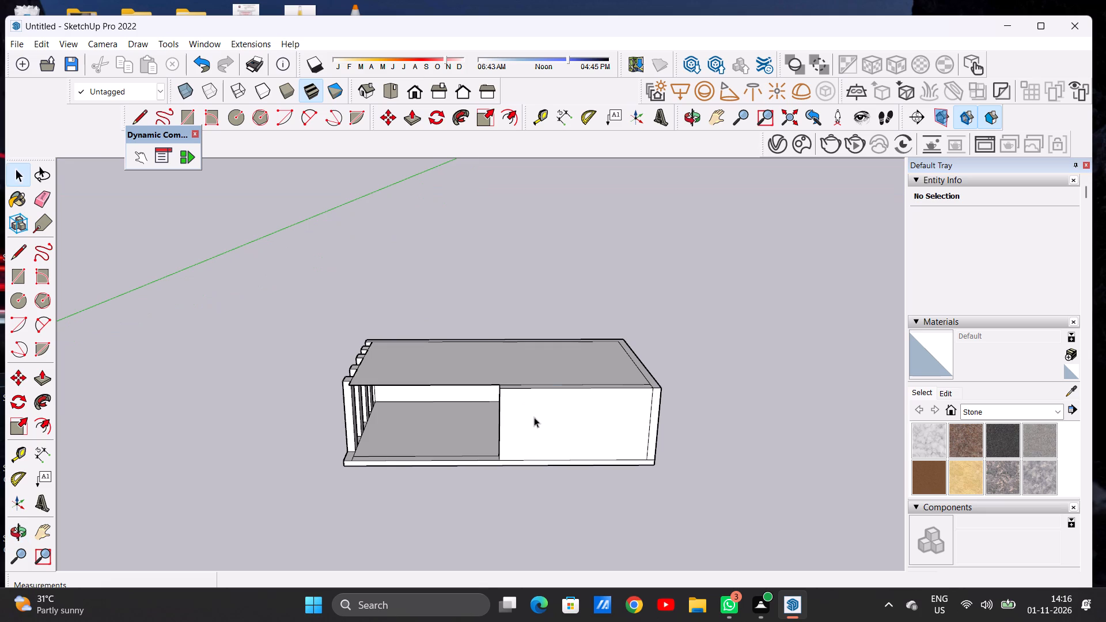
{"action": "middle_click_drag", "start_coordinate": [499, 420], "coordinate": [492, 298]}
{"action": "scroll", "coordinate": [457, 344], "scroll_direction": "up", "scroll_amount": 9}
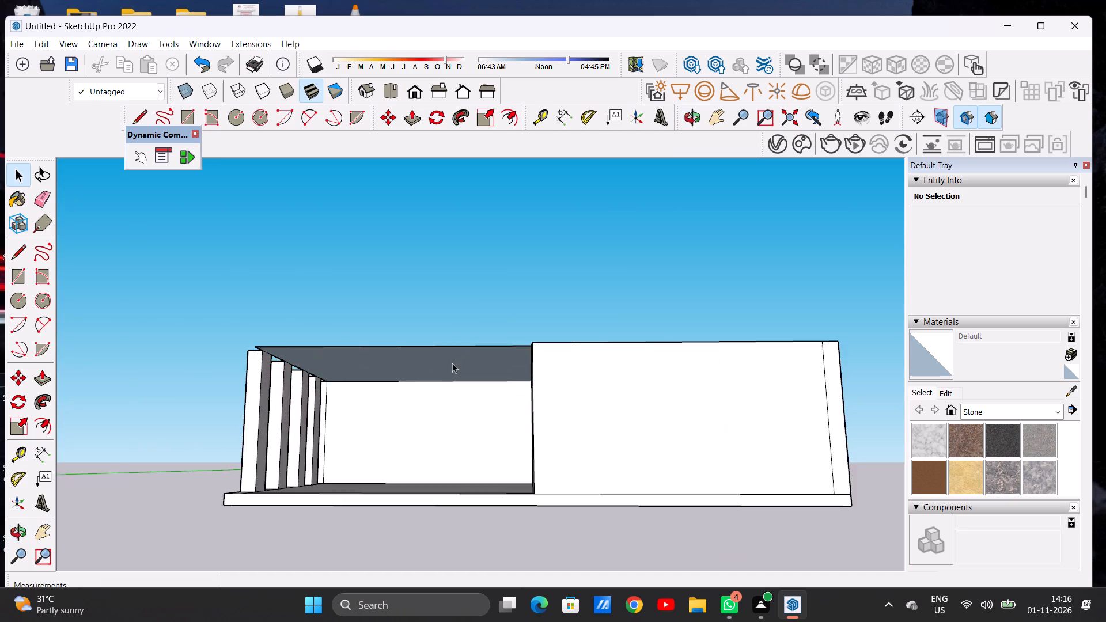
{"action": "scroll", "coordinate": [452, 363], "scroll_direction": "up", "scroll_amount": 6}
{"action": "scroll", "coordinate": [487, 363], "scroll_direction": "down", "scroll_amount": 8}
{"action": "middle_click_drag", "start_coordinate": [487, 344], "coordinate": [528, 453]}
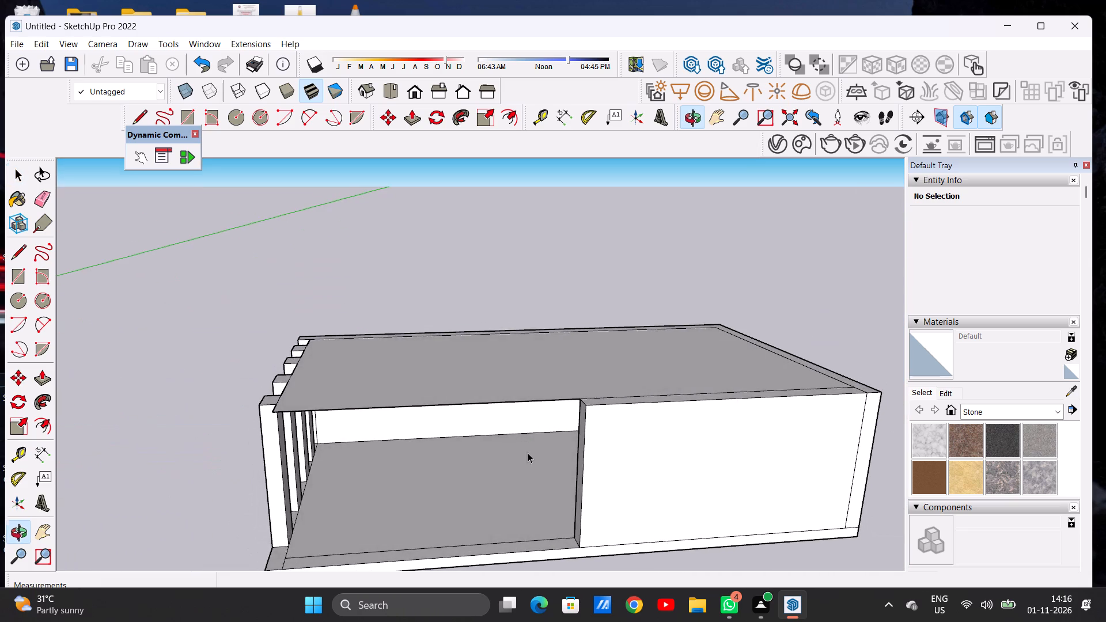
{"action": "middle_click_drag", "start_coordinate": [418, 409], "coordinate": [559, 421]}
{"action": "scroll", "coordinate": [393, 350], "scroll_direction": "down", "scroll_amount": 4}
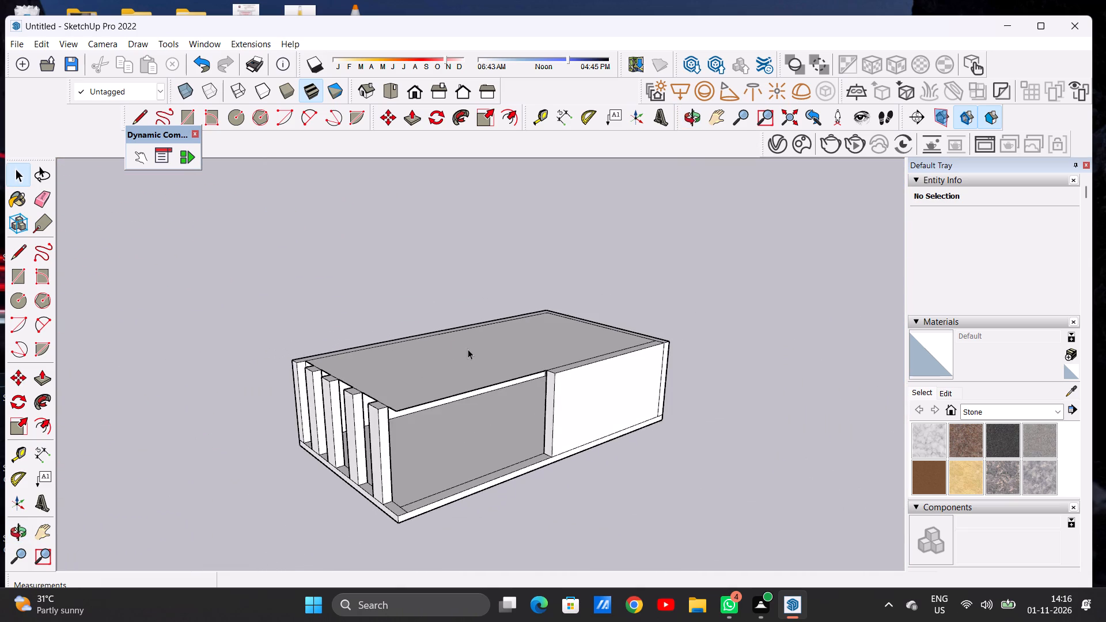
{"action": "middle_click_drag", "start_coordinate": [468, 349], "coordinate": [274, 326]}
{"action": "scroll", "coordinate": [459, 434], "scroll_direction": "up", "scroll_amount": 6}
{"action": "middle_click_drag", "start_coordinate": [460, 424], "coordinate": [464, 324]}
{"action": "middle_click_drag", "start_coordinate": [464, 324], "coordinate": [469, 390]}
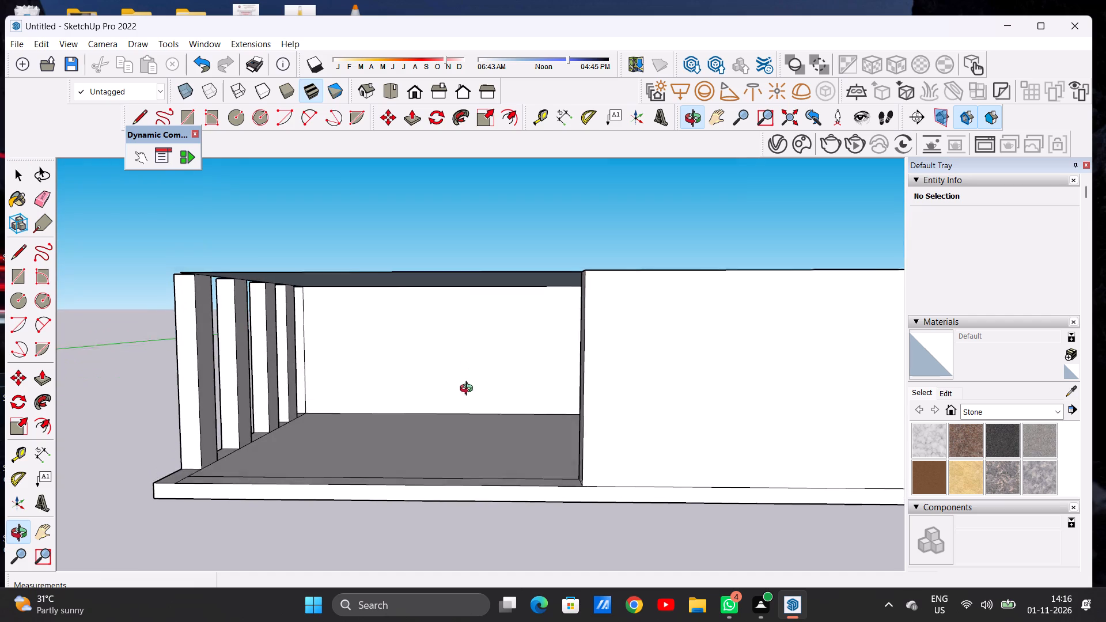
{"action": "middle_click_drag", "start_coordinate": [469, 390], "coordinate": [469, 390]}
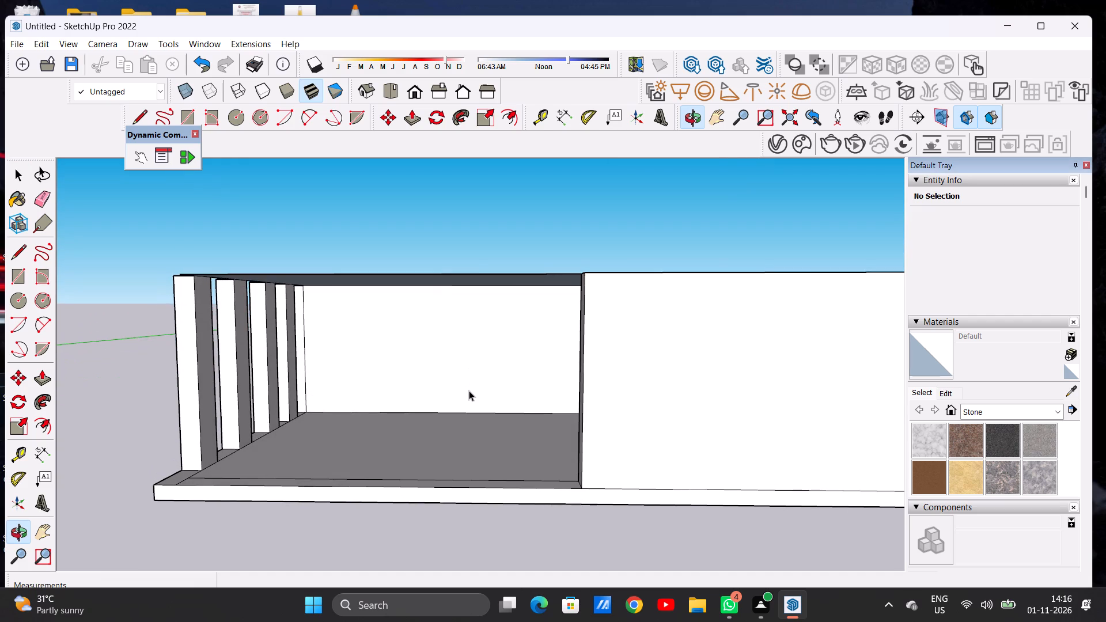
Examine the roof face, columns and open front of the building from above and from the front corner.
{"action": "scroll", "coordinate": [429, 361], "scroll_direction": "down", "scroll_amount": 8}
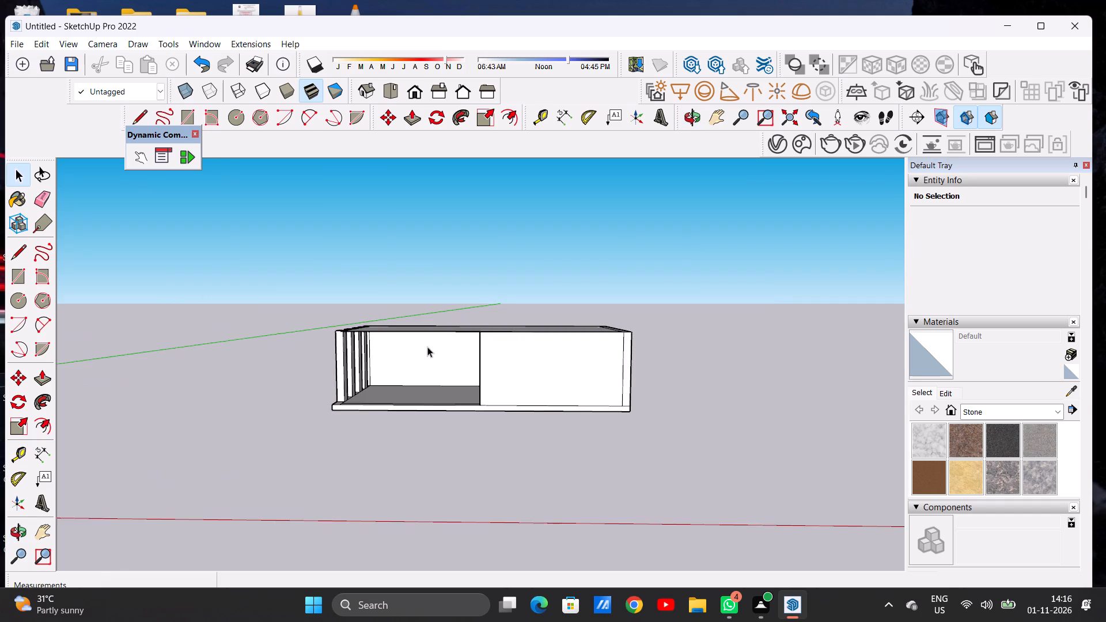
{"action": "scroll", "coordinate": [427, 347], "scroll_direction": "down", "scroll_amount": 3}
{"action": "middle_click_drag", "start_coordinate": [461, 370], "coordinate": [482, 453]}
{"action": "scroll", "coordinate": [462, 331], "scroll_direction": "up", "scroll_amount": 3}
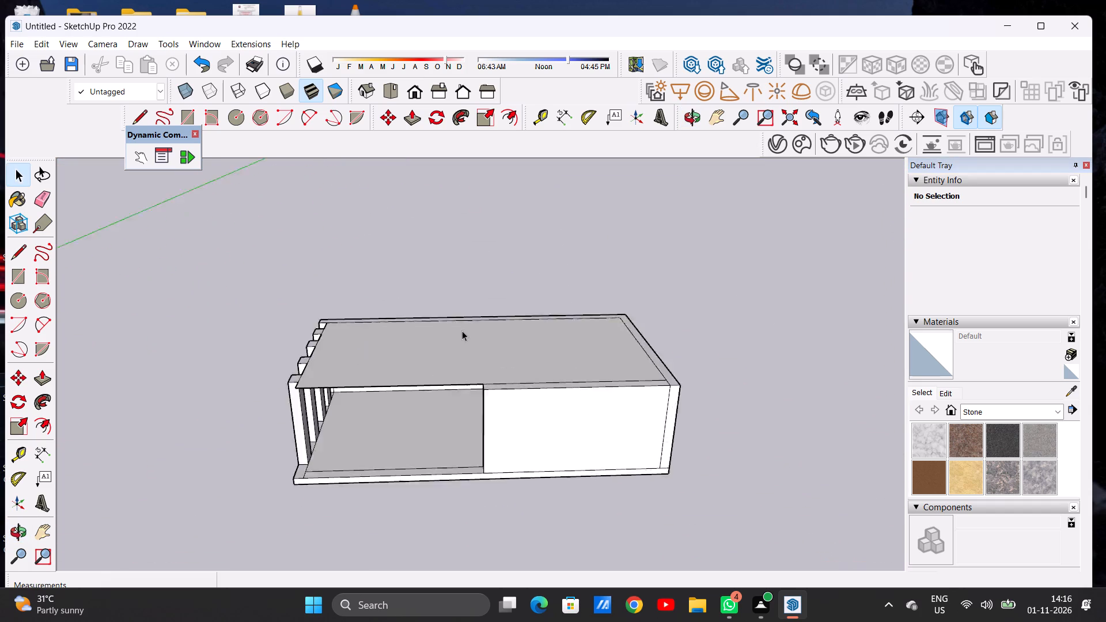
{"action": "scroll", "coordinate": [462, 331], "scroll_direction": "up", "scroll_amount": 8}
{"action": "scroll", "coordinate": [533, 404], "scroll_direction": "down", "scroll_amount": 13}
{"action": "middle_click_drag", "start_coordinate": [423, 400], "coordinate": [575, 381]}
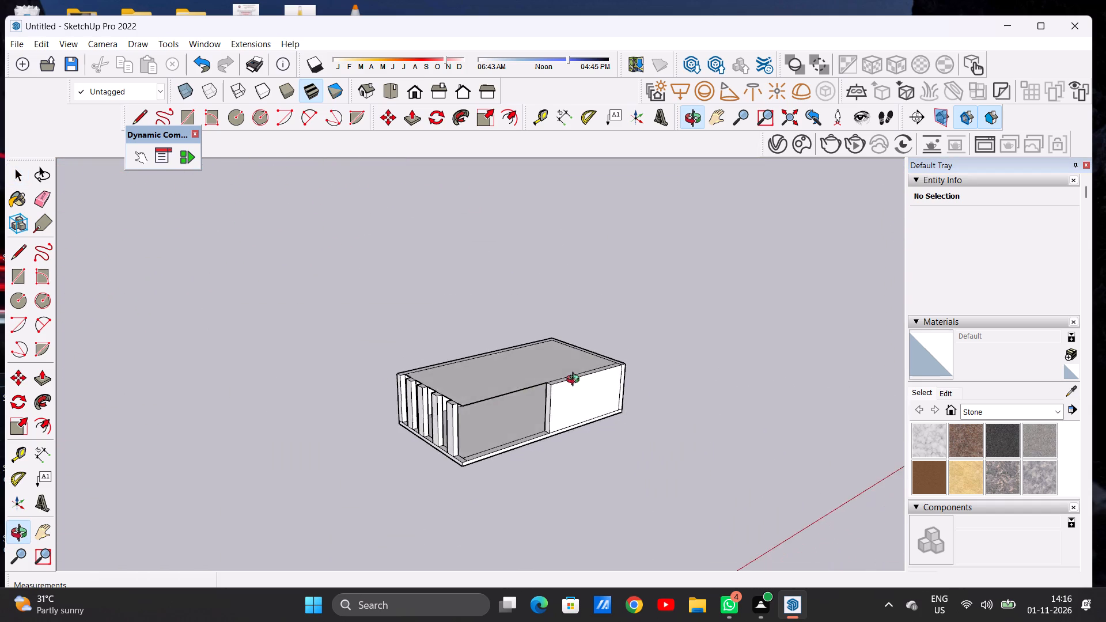
{"action": "middle_click_drag", "start_coordinate": [575, 381], "coordinate": [399, 392]}
{"action": "scroll", "coordinate": [493, 441], "scroll_direction": "down", "scroll_amount": 1}
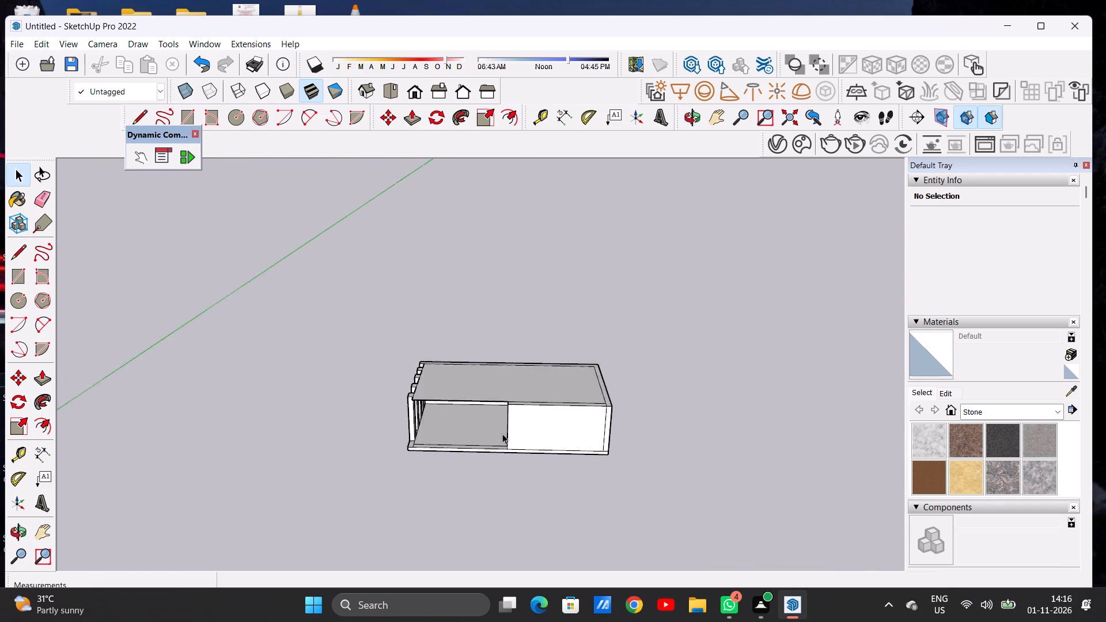
{"action": "scroll", "coordinate": [502, 434], "scroll_direction": "down", "scroll_amount": 1}
Push/Pull the roof face upward by about 1 foot to give the roof slab thickness.
{"action": "scroll", "coordinate": [528, 397], "scroll_direction": "up", "scroll_amount": 9}
{"action": "middle_click_drag", "start_coordinate": [551, 406], "coordinate": [546, 382]}
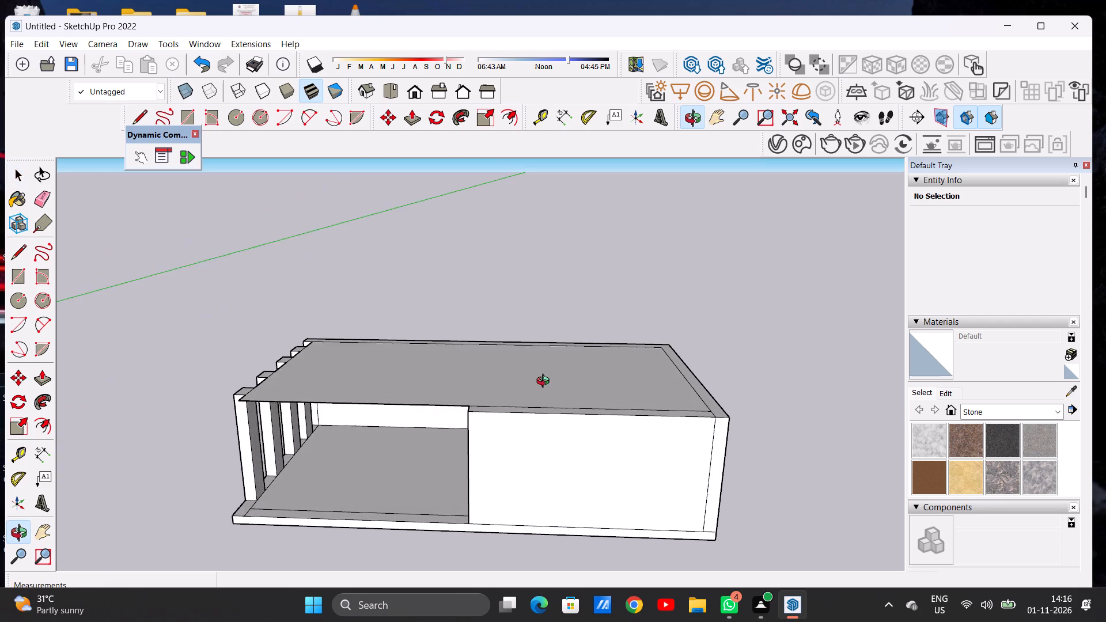
{"action": "middle_click_drag", "start_coordinate": [546, 382], "coordinate": [556, 397]}
{"action": "scroll", "coordinate": [628, 395], "scroll_direction": "up", "scroll_amount": 4}
{"action": "key", "text": "p"}
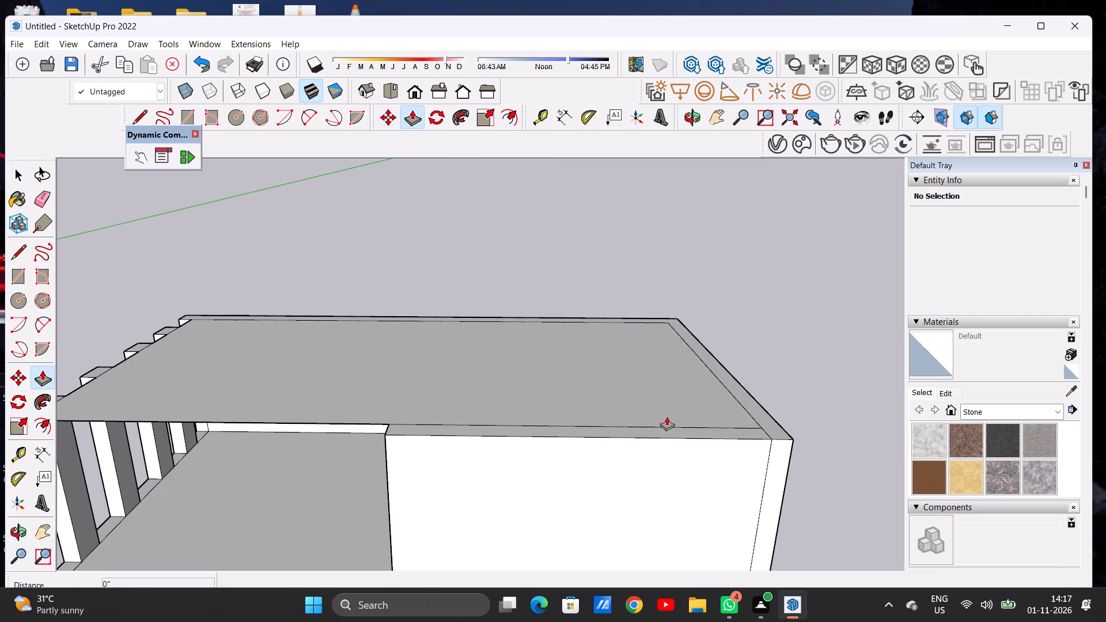
{"action": "middle_click_drag", "start_coordinate": [676, 405], "coordinate": [676, 392]}
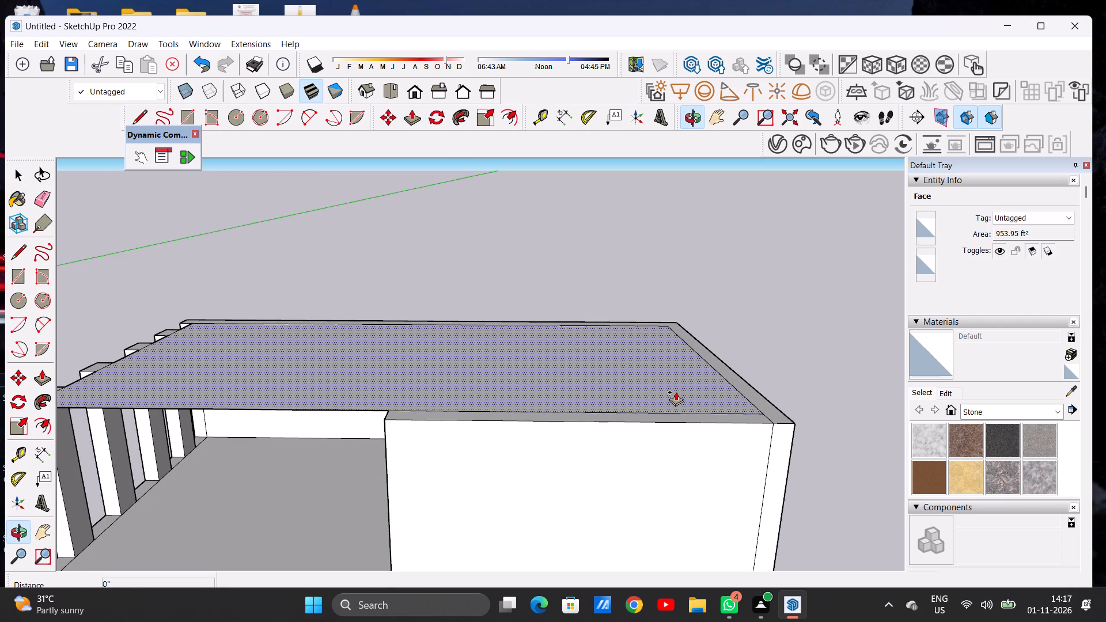
{"action": "left_click", "coordinate": [676, 392]}
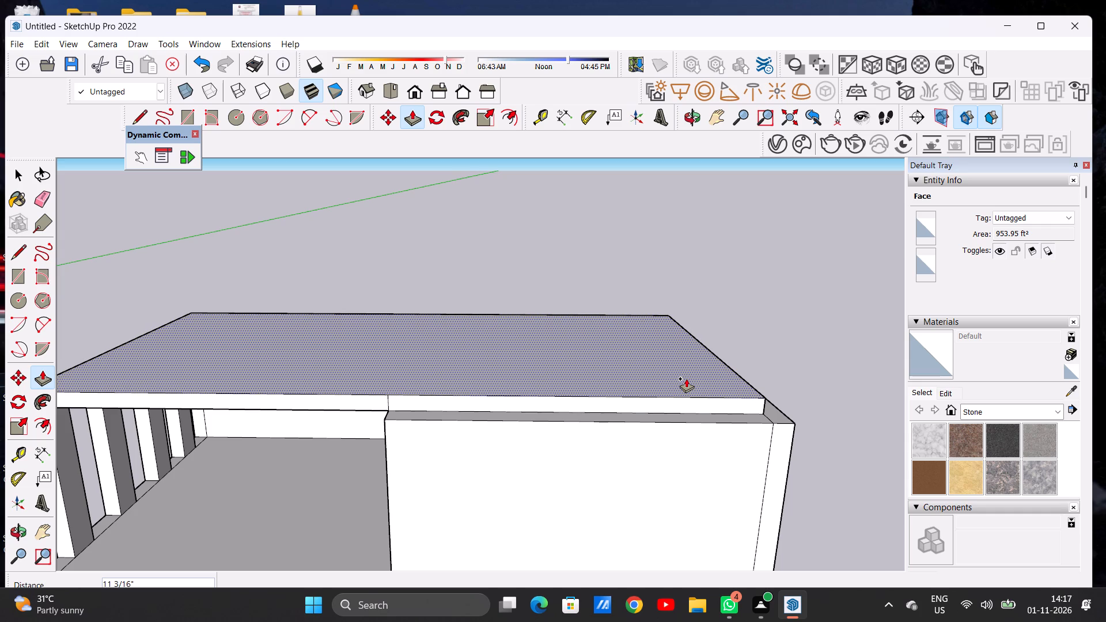
{"action": "left_click", "coordinate": [686, 376]}
{"action": "key", "text": "space"}
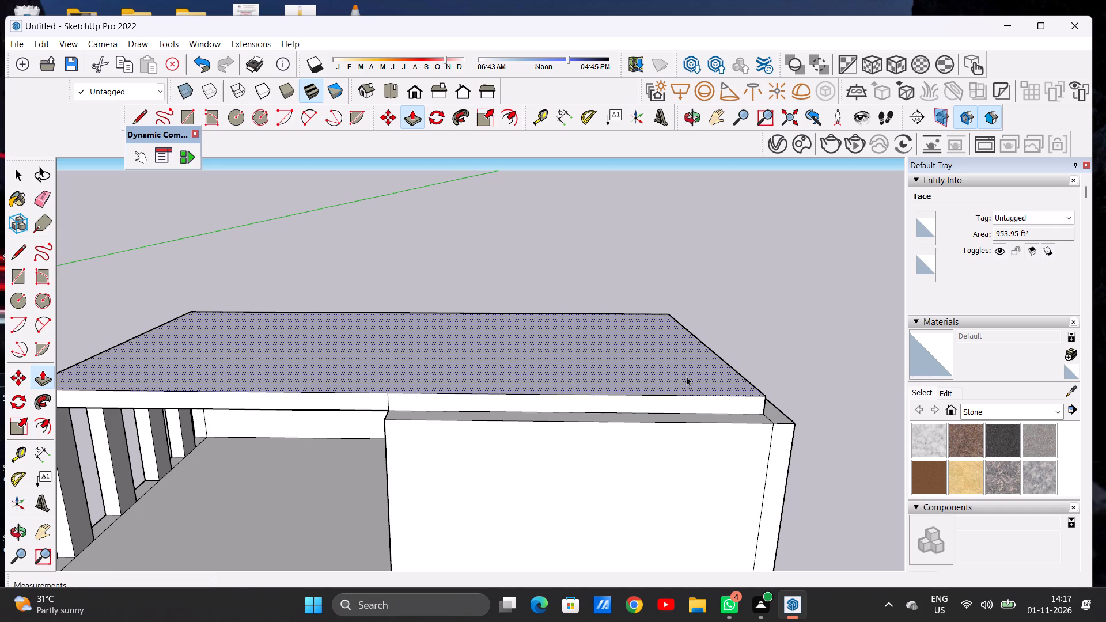
Erase the dividing lines on the roof slab's column-side edge: the inner one above the front column and both above the second column.
{"action": "scroll", "coordinate": [577, 452], "scroll_direction": "down", "scroll_amount": 6}
{"action": "middle_click_drag", "start_coordinate": [535, 449], "coordinate": [629, 435]}
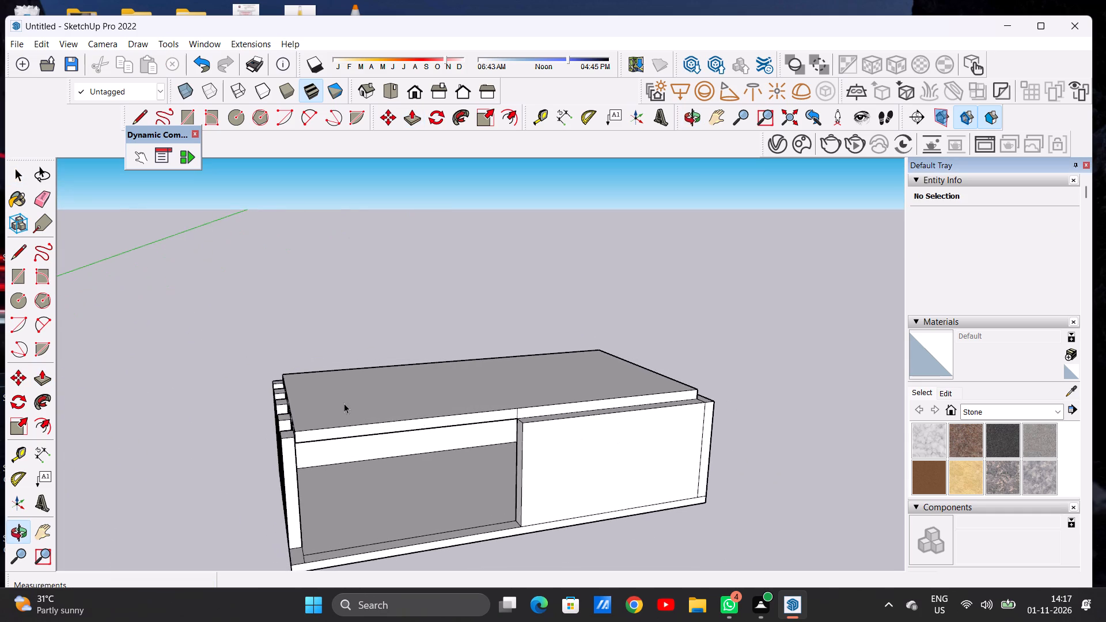
{"action": "middle_click_drag", "start_coordinate": [341, 407], "coordinate": [437, 427]}
{"action": "scroll", "coordinate": [324, 381], "scroll_direction": "down", "scroll_amount": 7}
{"action": "scroll", "coordinate": [323, 427], "scroll_direction": "up", "scroll_amount": 9}
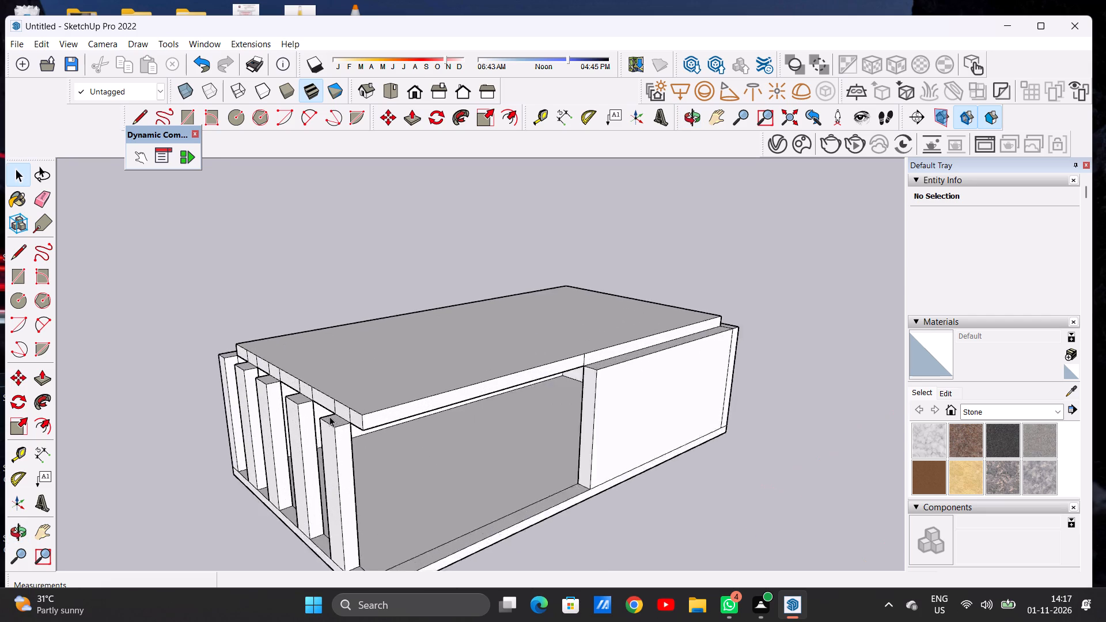
{"action": "scroll", "coordinate": [329, 416], "scroll_direction": "up", "scroll_amount": 9}
{"action": "key", "text": "e"}
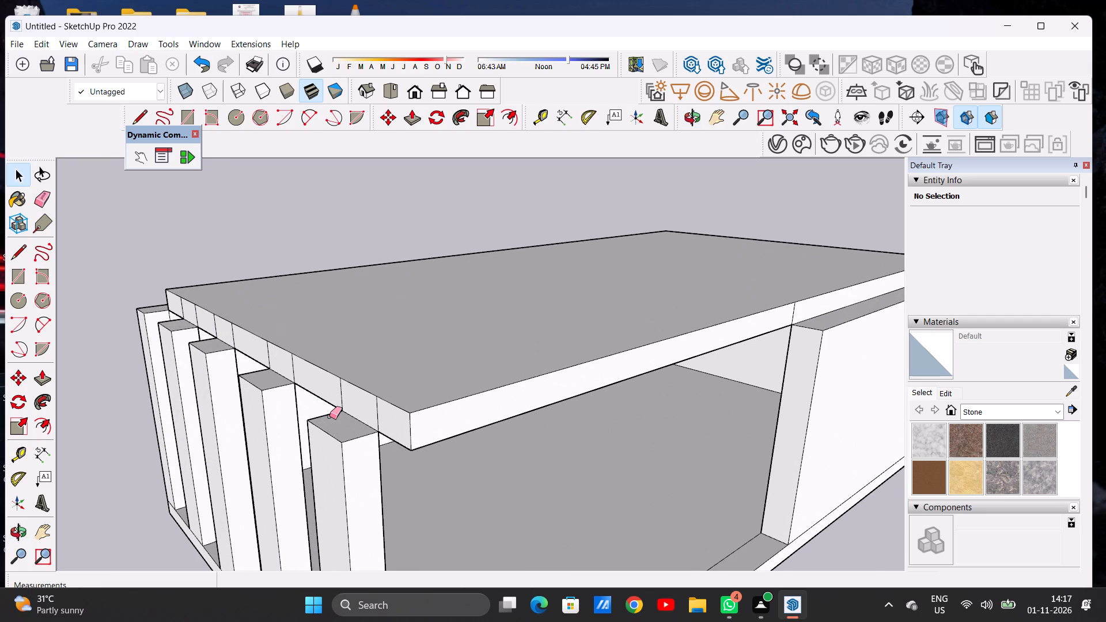
{"action": "scroll", "coordinate": [351, 400], "scroll_direction": "up", "scroll_amount": 8}
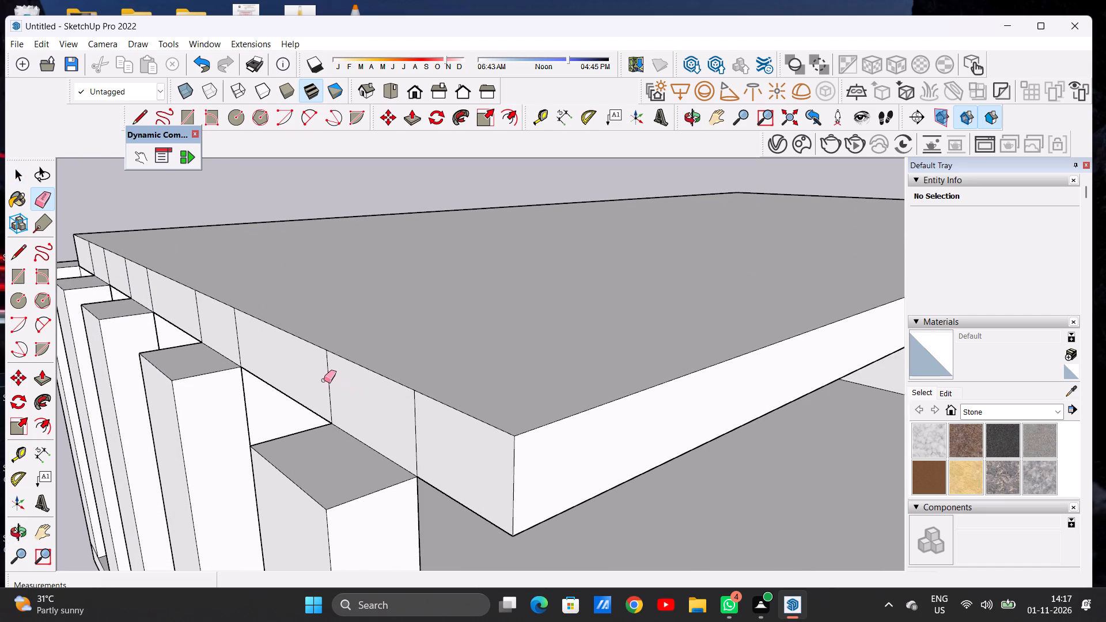
{"action": "left_click", "coordinate": [325, 380]}
{"action": "scroll", "coordinate": [415, 424], "scroll_direction": "down", "scroll_amount": 11}
{"action": "scroll", "coordinate": [298, 361], "scroll_direction": "up", "scroll_amount": 13}
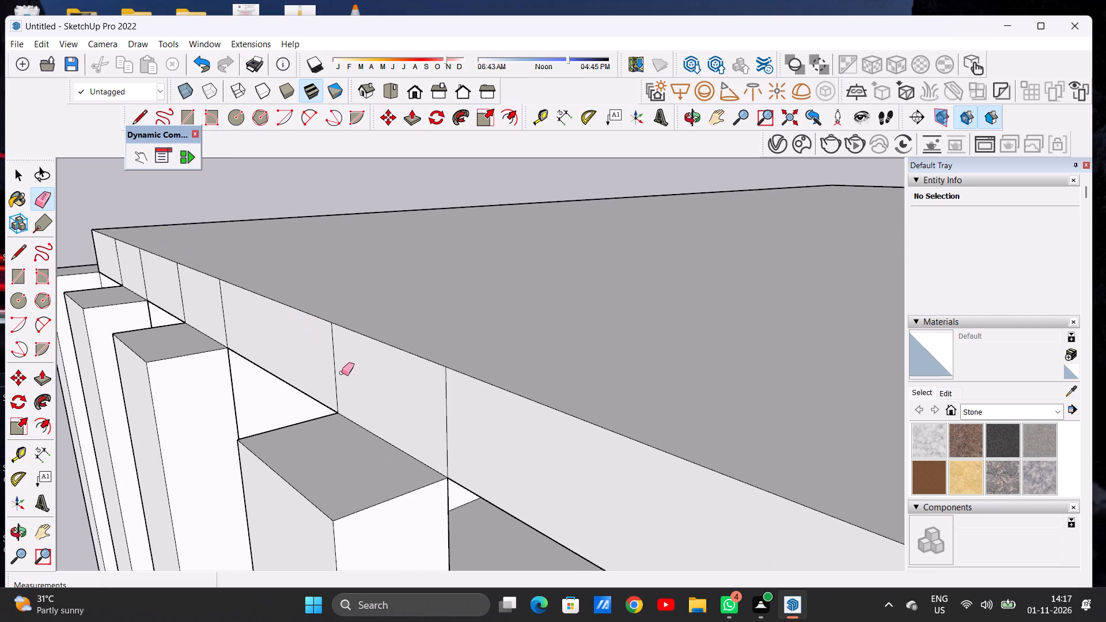
{"action": "left_click_drag", "start_coordinate": [328, 358], "coordinate": [341, 361]}
{"action": "left_click_drag", "start_coordinate": [457, 414], "coordinate": [472, 417]}
Erase the dividing lines on the roof slab's column-side edge above the third and fourth columns from the front.
{"action": "scroll", "coordinate": [469, 420], "scroll_direction": "down", "scroll_amount": 3}
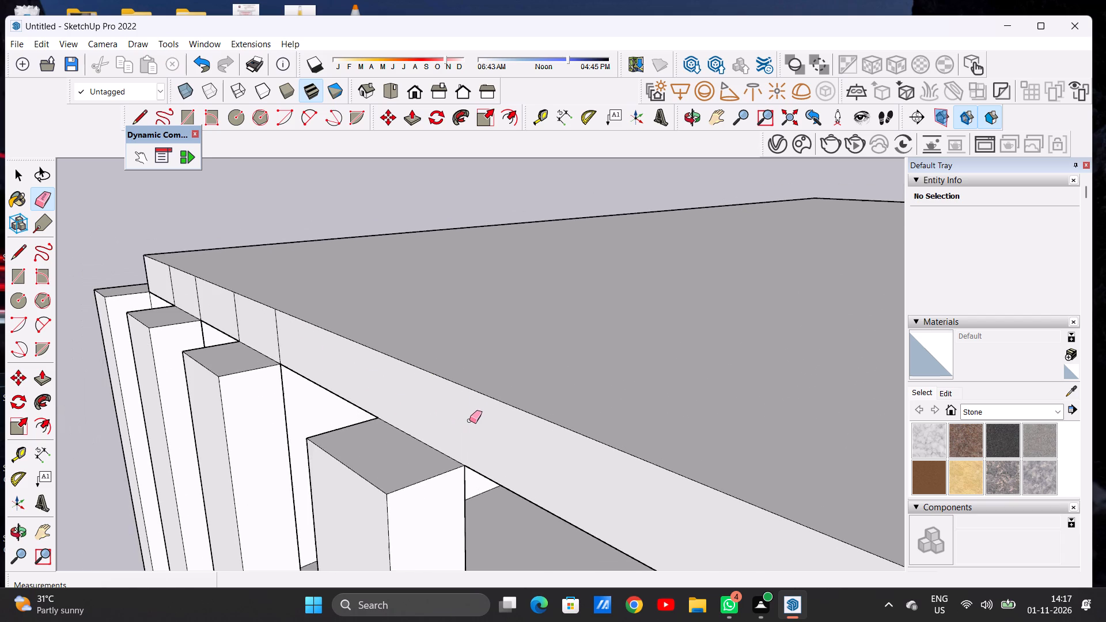
{"action": "scroll", "coordinate": [469, 420], "scroll_direction": "down", "scroll_amount": 7}
{"action": "scroll", "coordinate": [297, 331], "scroll_direction": "up", "scroll_amount": 14}
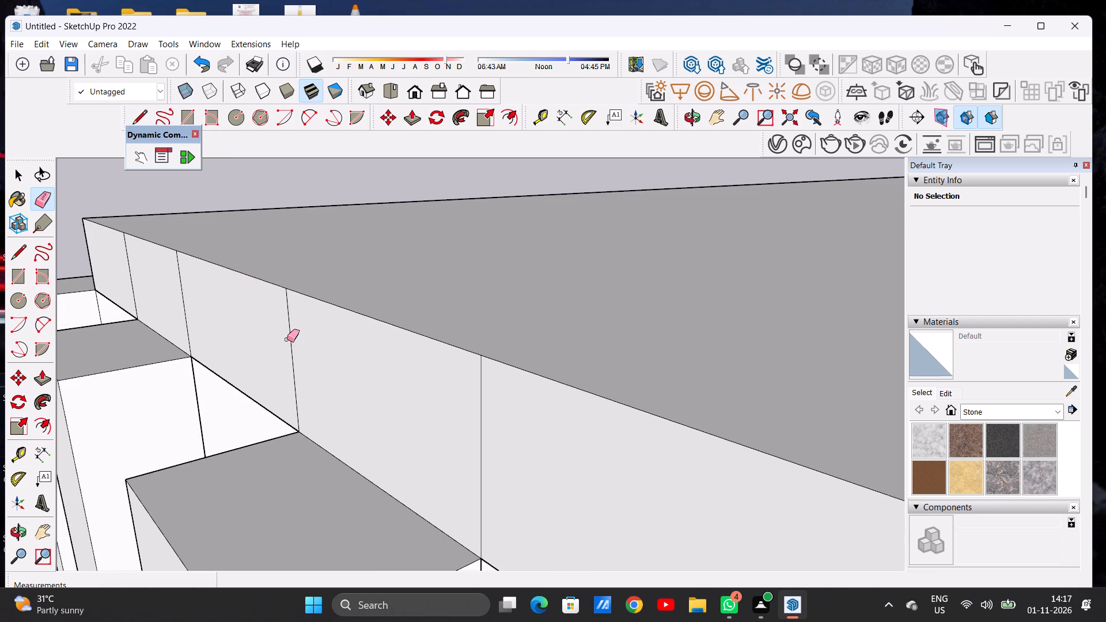
{"action": "left_click_drag", "start_coordinate": [287, 339], "coordinate": [301, 344]}
{"action": "left_click_drag", "start_coordinate": [478, 426], "coordinate": [484, 432]}
{"action": "scroll", "coordinate": [464, 424], "scroll_direction": "down", "scroll_amount": 9}
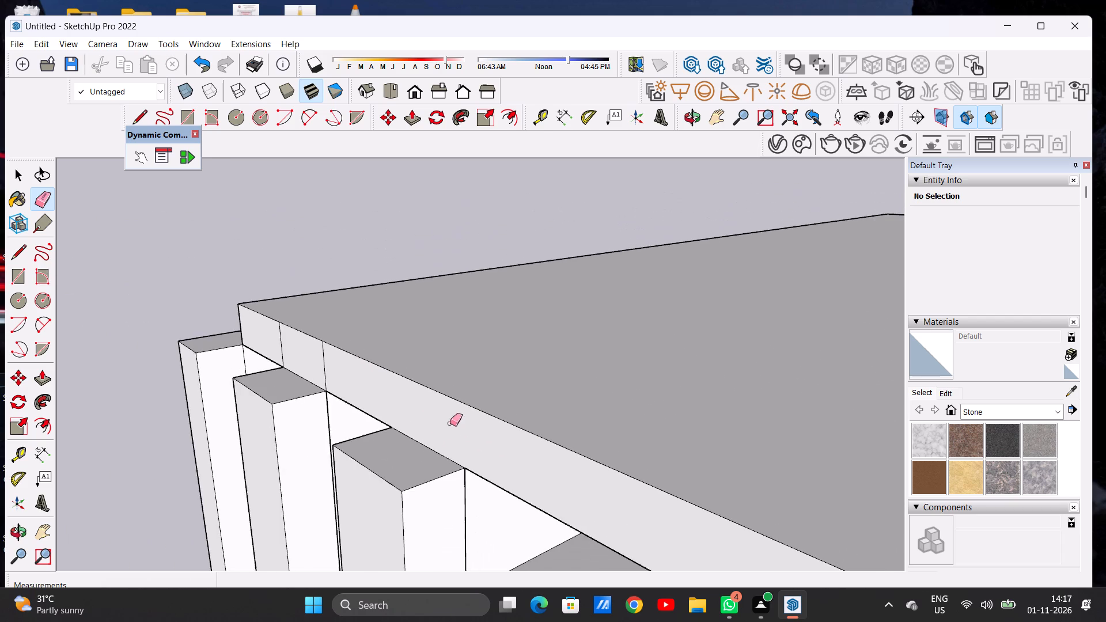
{"action": "scroll", "coordinate": [450, 423], "scroll_direction": "down", "scroll_amount": 8}
{"action": "middle_click_drag", "start_coordinate": [391, 419], "coordinate": [484, 418]}
{"action": "scroll", "coordinate": [273, 387], "scroll_direction": "up", "scroll_amount": 11}
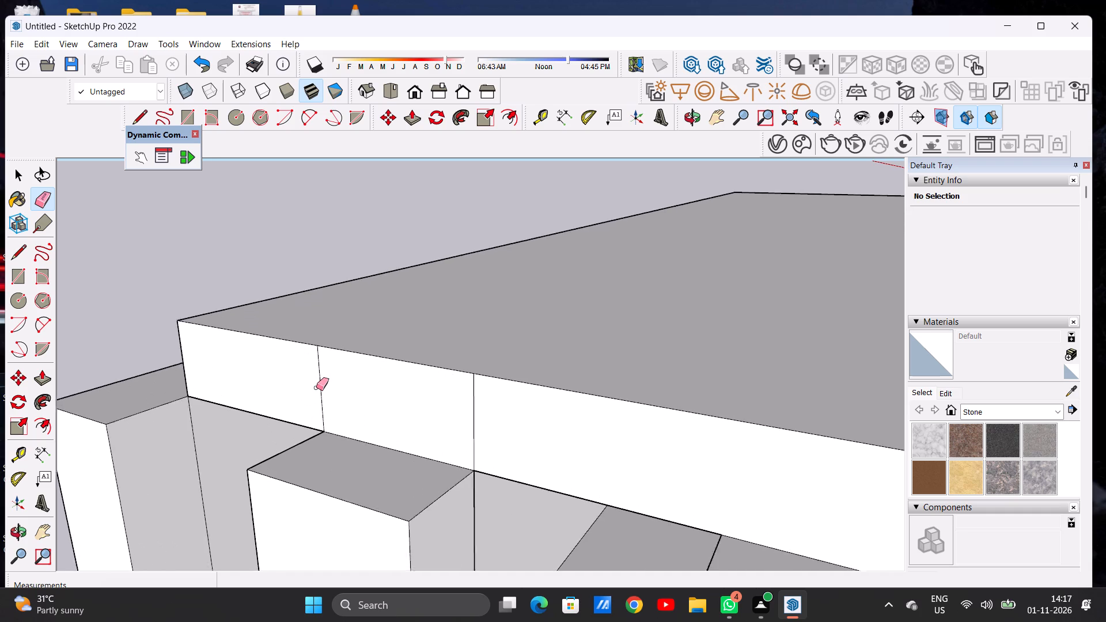
{"action": "scroll", "coordinate": [316, 388], "scroll_direction": "up", "scroll_amount": 3}
{"action": "left_click_drag", "start_coordinate": [316, 386], "coordinate": [333, 390]}
{"action": "left_click_drag", "start_coordinate": [618, 434], "coordinate": [600, 434]}
{"action": "scroll", "coordinate": [498, 400], "scroll_direction": "down", "scroll_amount": 20}
{"action": "scroll", "coordinate": [498, 400], "scroll_direction": "down", "scroll_amount": 4}
{"action": "key", "text": "space"}
Erase the last dividing line on the roof slab's column-side edge, above the front column near the slab's corner.
{"action": "scroll", "coordinate": [380, 381], "scroll_direction": "down", "scroll_amount": 9}
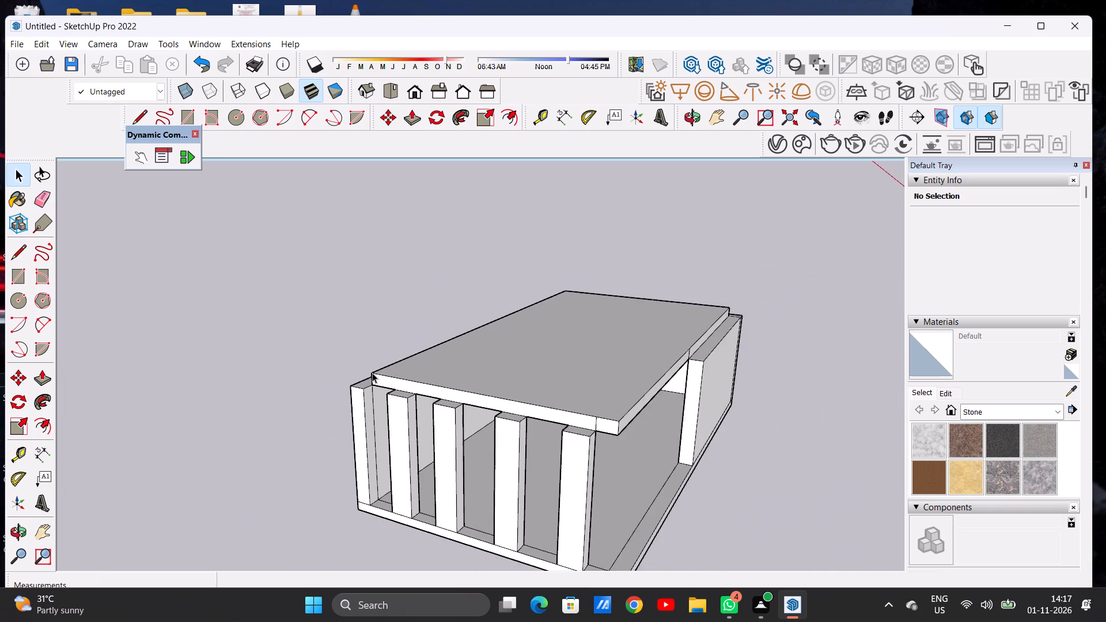
{"action": "scroll", "coordinate": [372, 373], "scroll_direction": "down", "scroll_amount": 4}
{"action": "middle_click_drag", "start_coordinate": [449, 411], "coordinate": [347, 468]}
{"action": "scroll", "coordinate": [448, 396], "scroll_direction": "up", "scroll_amount": 1}
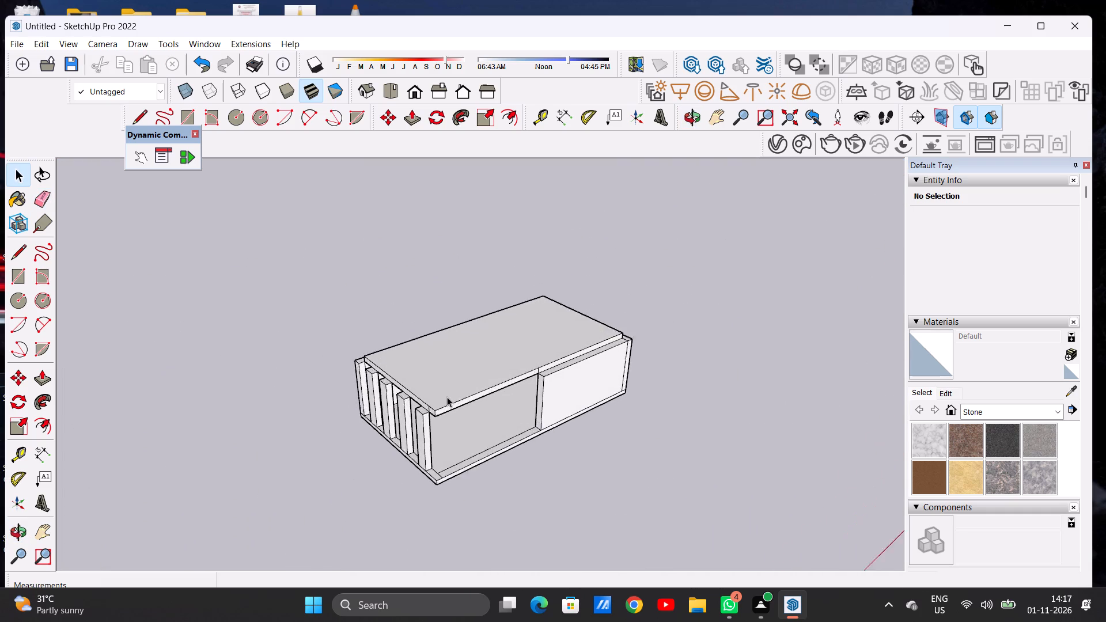
{"action": "scroll", "coordinate": [447, 397], "scroll_direction": "up", "scroll_amount": 15}
{"action": "scroll", "coordinate": [419, 420], "scroll_direction": "down", "scroll_amount": 1}
{"action": "scroll", "coordinate": [419, 420], "scroll_direction": "up", "scroll_amount": 3}
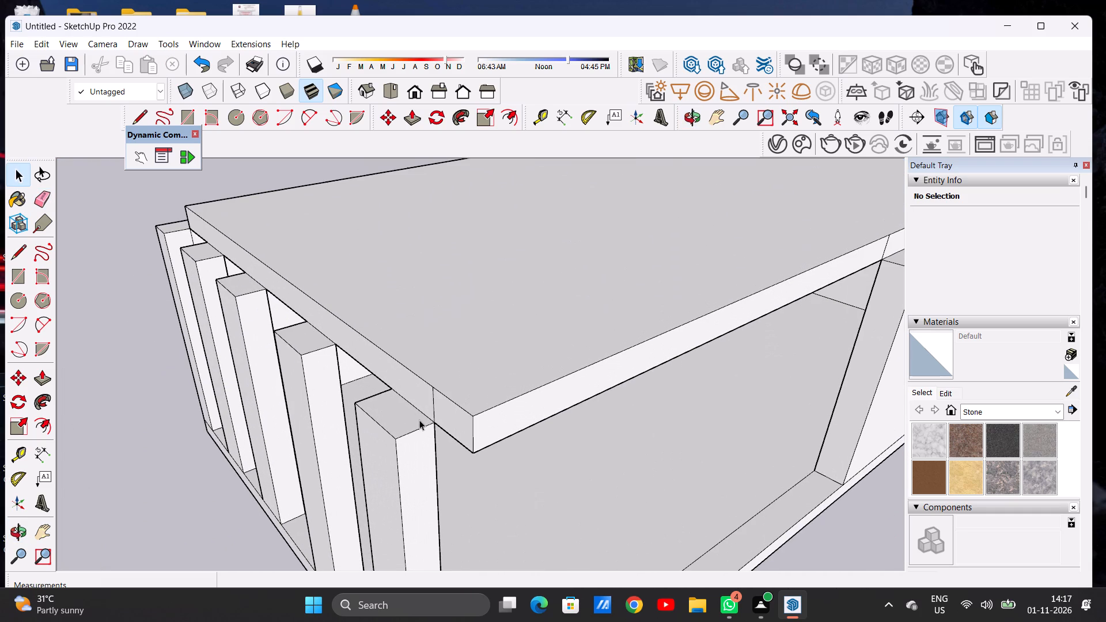
{"action": "key", "text": "e"}
{"action": "left_click_drag", "start_coordinate": [425, 397], "coordinate": [435, 404]}
{"action": "key", "text": "space"}
Push/Pull the roof slab's column-side edge outward about 1' 2 1/8" to align with the columns' outer faces.
{"action": "type", "text": "P"}
{"action": "key", "text": "space"}
{"action": "type", "text": "P"}
{"action": "left_click", "coordinate": [452, 411]}
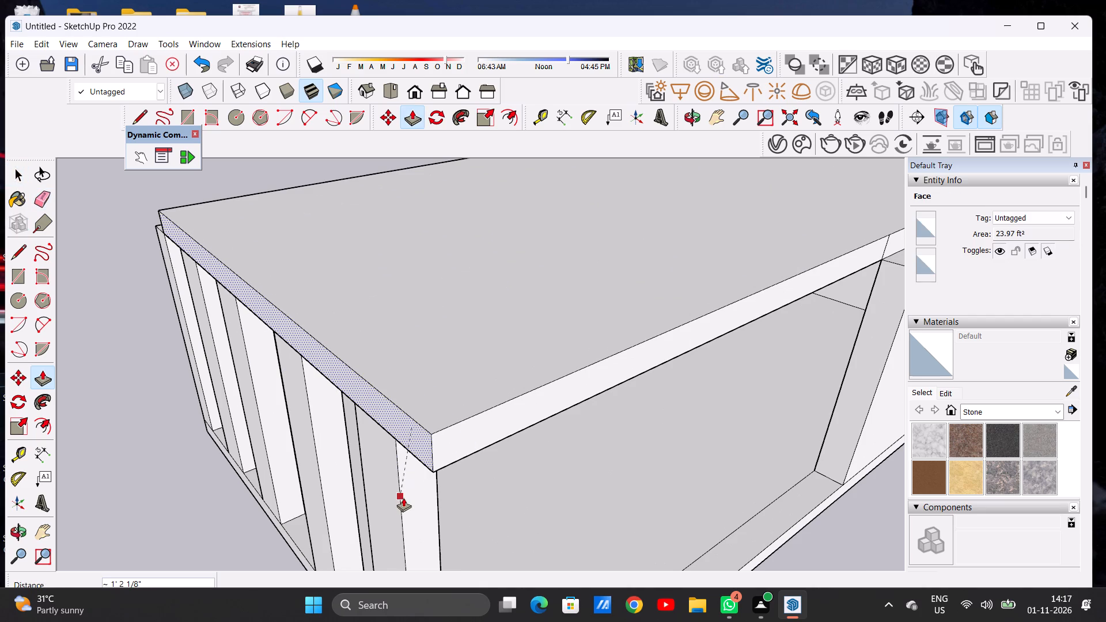
{"action": "left_click", "coordinate": [403, 505]}
{"action": "key", "text": "space"}
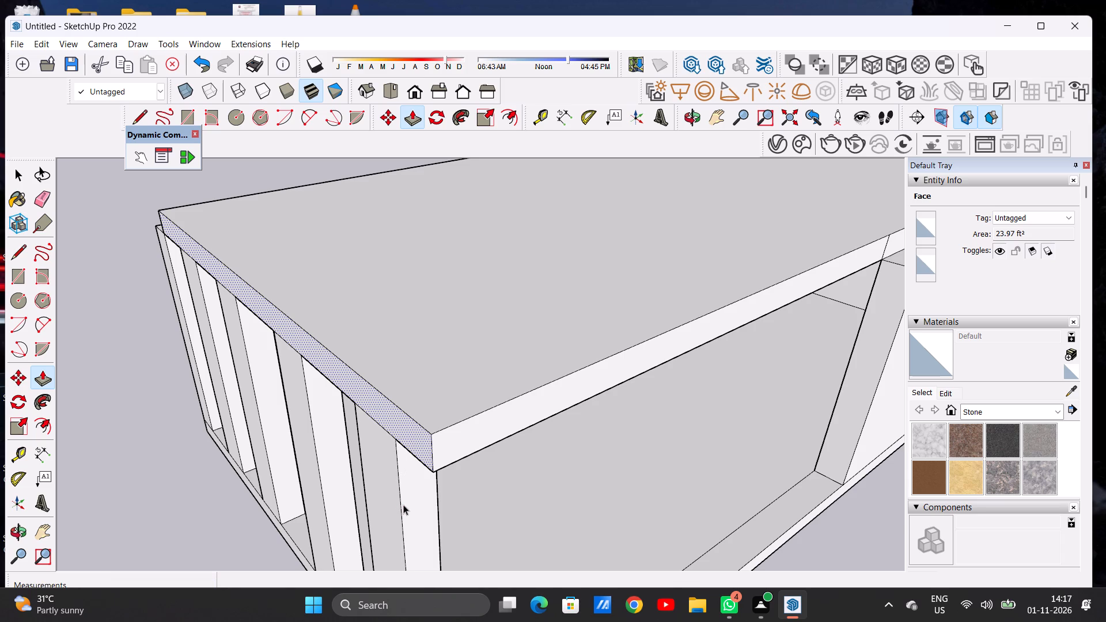
Push/Pull the roof slab's long rear edge outward about 1' 5 1/4" to align with the back wall's outer face.
{"action": "scroll", "coordinate": [395, 458], "scroll_direction": "down", "scroll_amount": 11}
{"action": "middle_click_drag", "start_coordinate": [347, 417], "coordinate": [494, 400]}
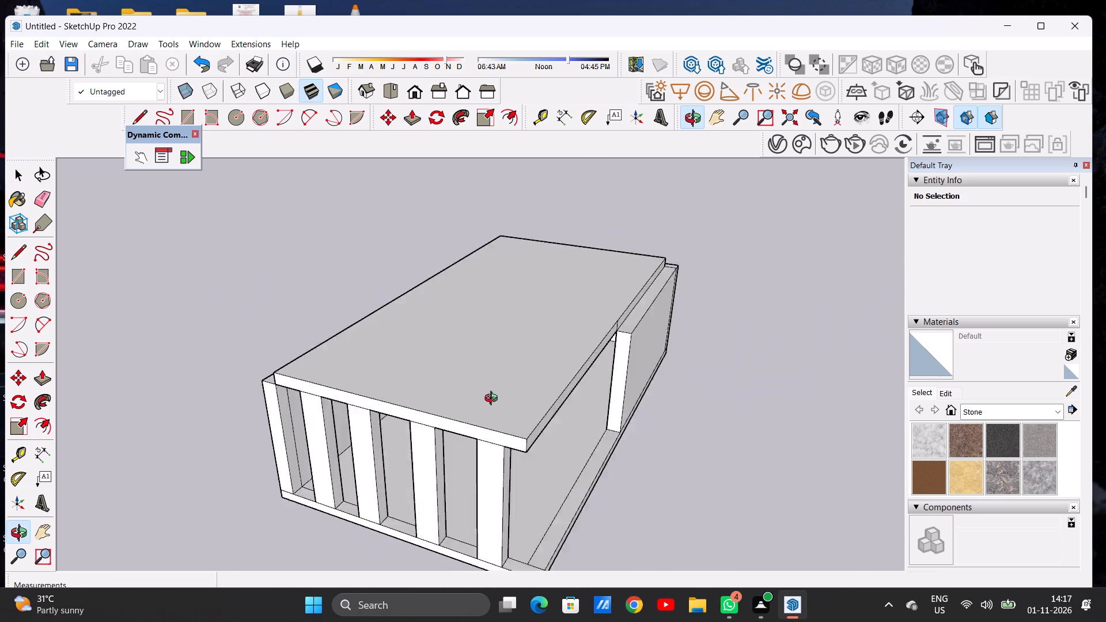
{"action": "middle_click_drag", "start_coordinate": [494, 400], "coordinate": [525, 392]}
{"action": "middle_click_drag", "start_coordinate": [368, 392], "coordinate": [313, 403]}
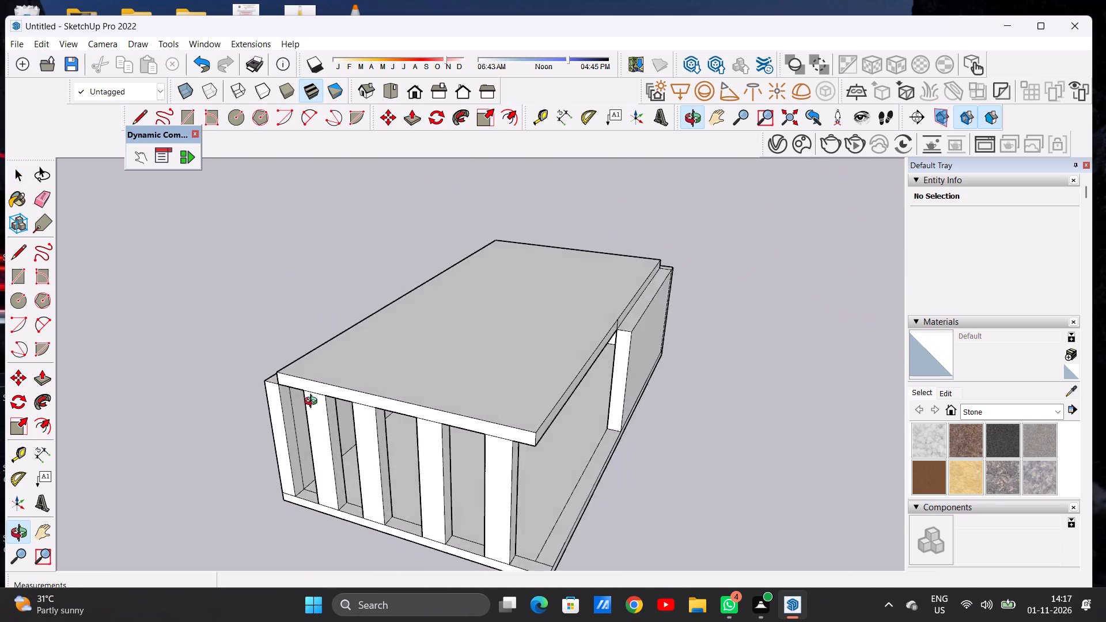
{"action": "middle_click_drag", "start_coordinate": [313, 403], "coordinate": [615, 419]}
{"action": "scroll", "coordinate": [481, 464], "scroll_direction": "up", "scroll_amount": 2}
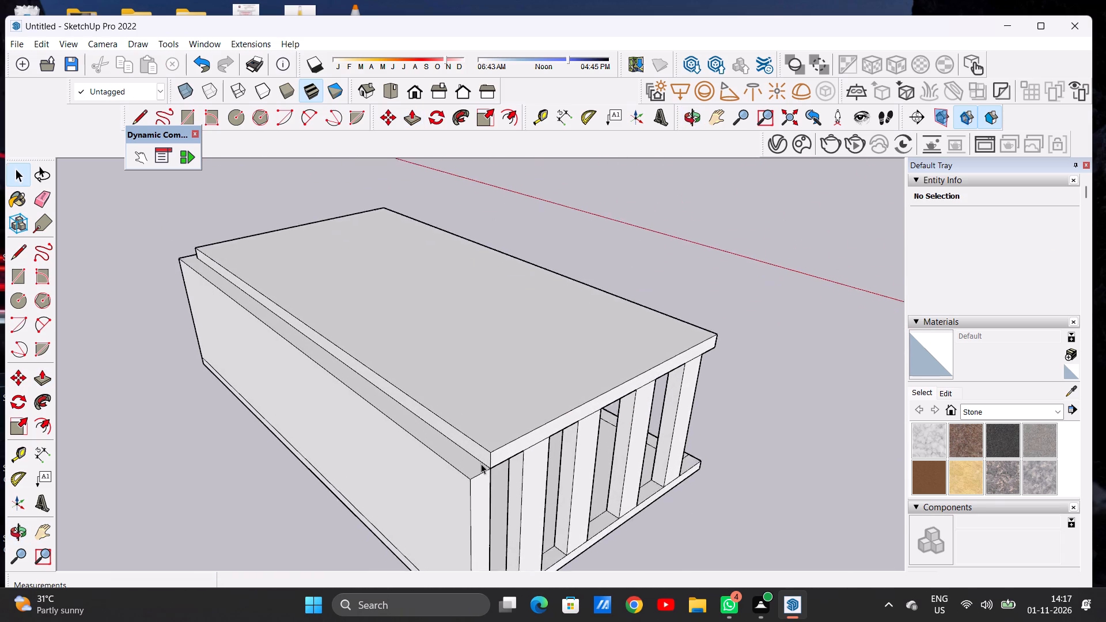
{"action": "scroll", "coordinate": [481, 464], "scroll_direction": "up", "scroll_amount": 5}
{"action": "key", "text": "p"}
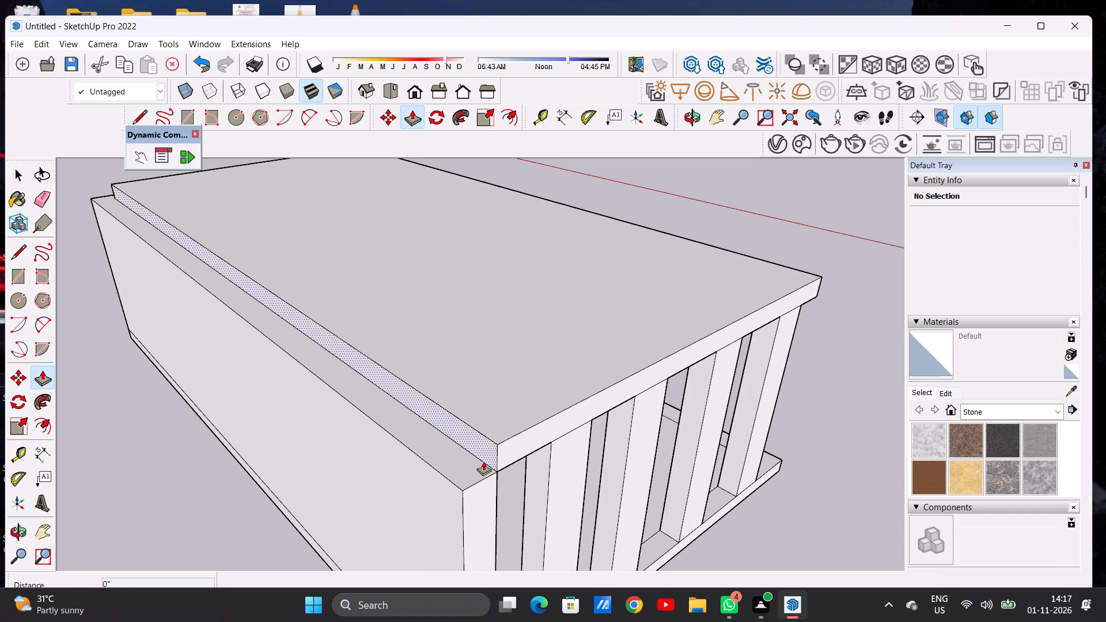
{"action": "left_click", "coordinate": [483, 461]}
{"action": "left_click", "coordinate": [463, 493]}
Push/Pull the roof slab's short edge opposite the columns outward about 1' 2 1/8" to align with the end wall's outer face.
{"action": "scroll", "coordinate": [489, 411], "scroll_direction": "down", "scroll_amount": 5}
{"action": "scroll", "coordinate": [491, 414], "scroll_direction": "up", "scroll_amount": 1}
{"action": "scroll", "coordinate": [491, 414], "scroll_direction": "down", "scroll_amount": 3}
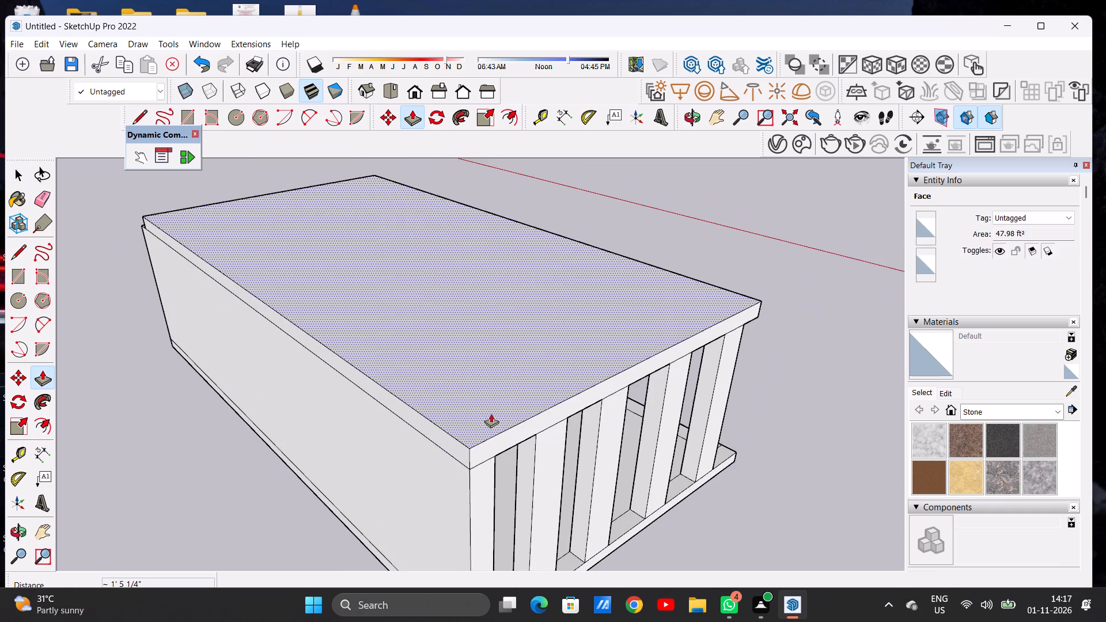
{"action": "scroll", "coordinate": [491, 414], "scroll_direction": "down", "scroll_amount": 6}
{"action": "middle_click_drag", "start_coordinate": [360, 402], "coordinate": [638, 392]}
{"action": "middle_click_drag", "start_coordinate": [266, 395], "coordinate": [520, 375]}
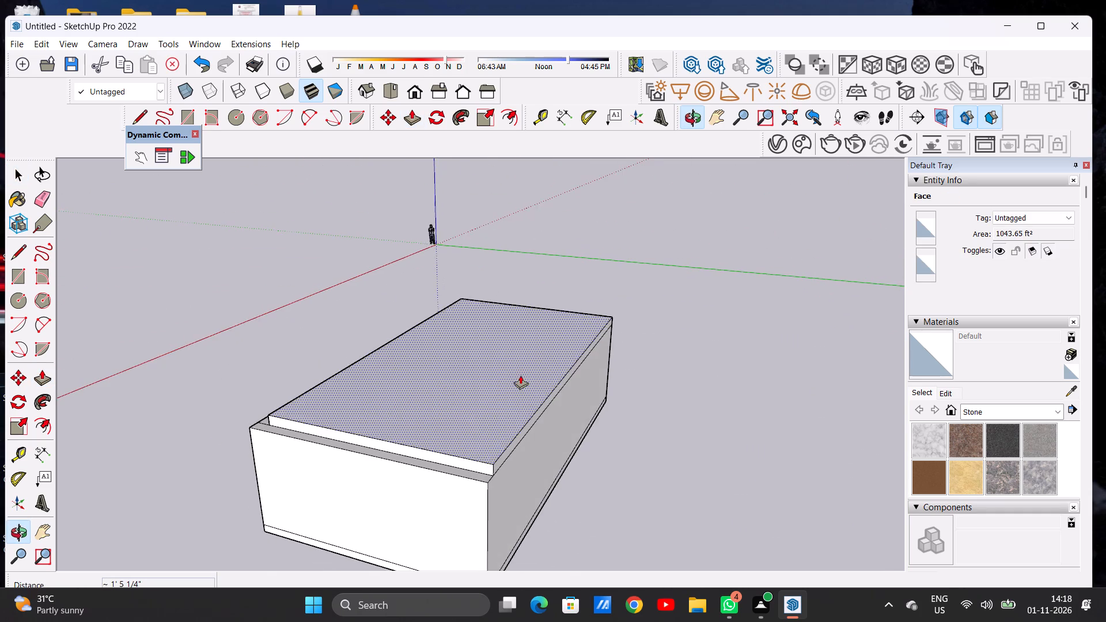
{"action": "scroll", "coordinate": [425, 332], "scroll_direction": "down", "scroll_amount": 7}
{"action": "scroll", "coordinate": [446, 405], "scroll_direction": "up", "scroll_amount": 6}
{"action": "middle_click_drag", "start_coordinate": [438, 399], "coordinate": [438, 477]}
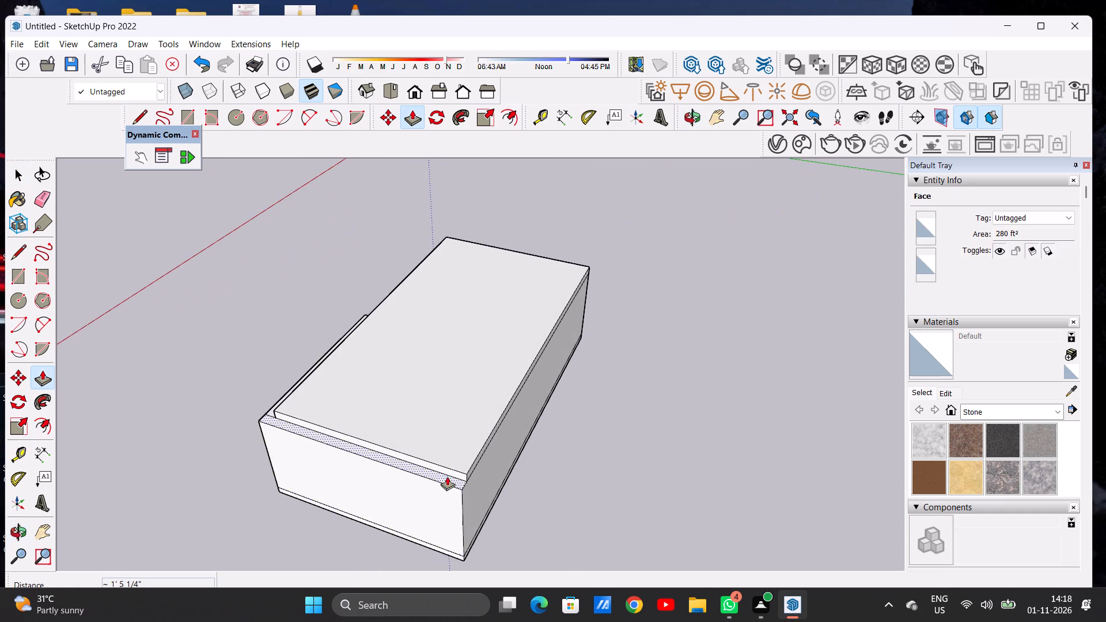
{"action": "scroll", "coordinate": [447, 476], "scroll_direction": "up", "scroll_amount": 2}
{"action": "scroll", "coordinate": [450, 476], "scroll_direction": "down", "scroll_amount": 1}
{"action": "scroll", "coordinate": [450, 476], "scroll_direction": "up", "scroll_amount": 10}
{"action": "left_click", "coordinate": [473, 479]}
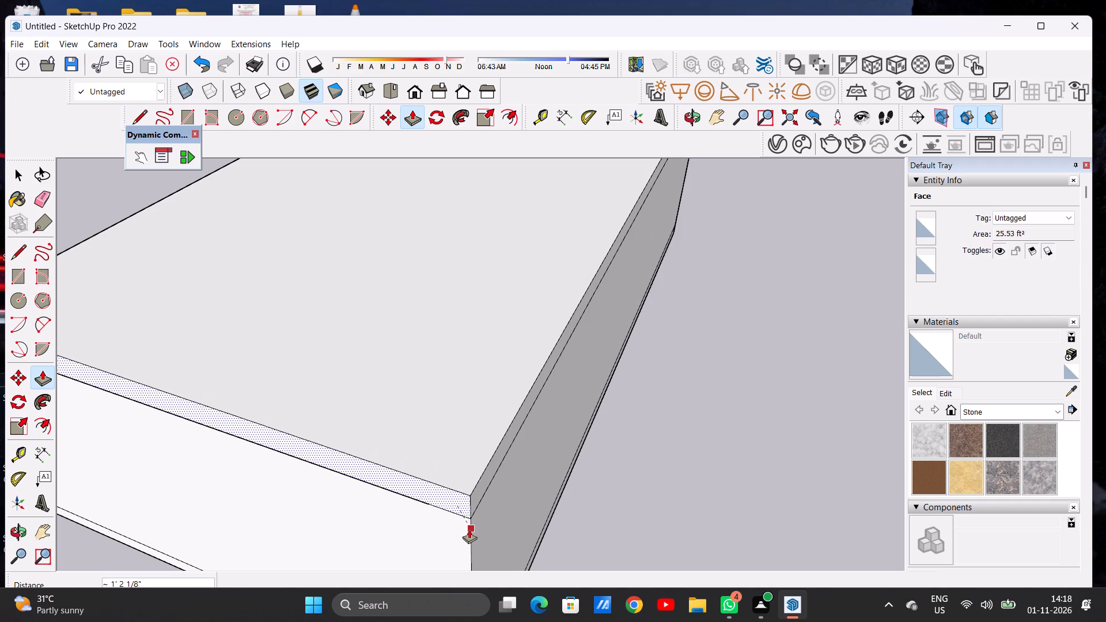
{"action": "left_click", "coordinate": [469, 529]}
{"action": "key", "text": "space"}
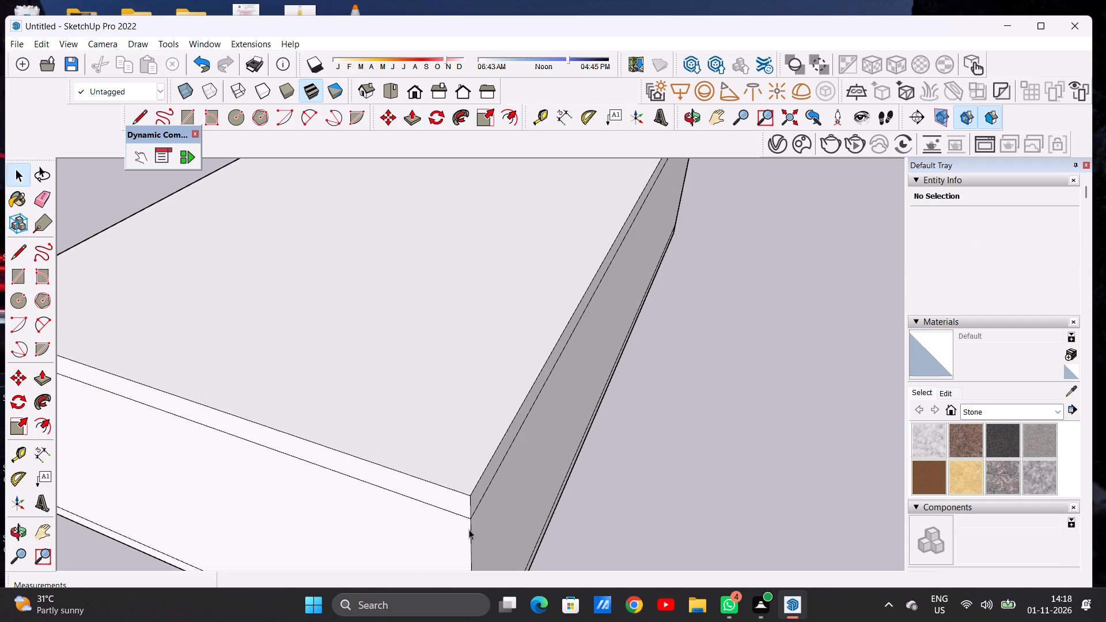
Examine the extended roof slab over the end wall, front wall, columns and open front from several angles.
{"action": "scroll", "coordinate": [485, 428], "scroll_direction": "down", "scroll_amount": 6}
{"action": "scroll", "coordinate": [488, 430], "scroll_direction": "up", "scroll_amount": 1}
{"action": "scroll", "coordinate": [488, 429], "scroll_direction": "down", "scroll_amount": 7}
{"action": "middle_click_drag", "start_coordinate": [372, 444], "coordinate": [602, 426]}
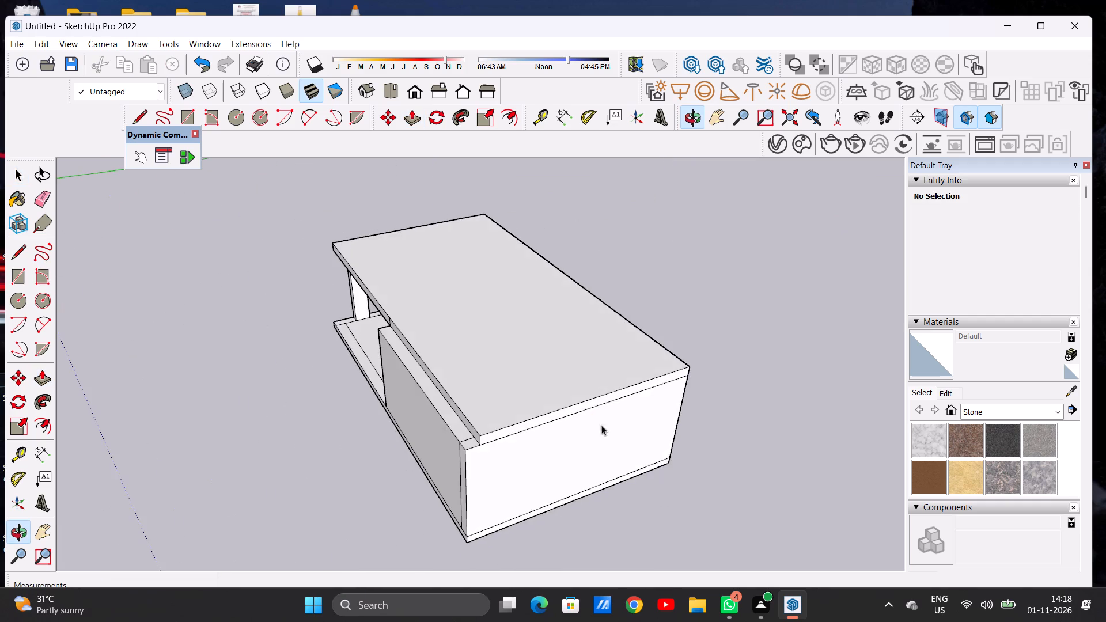
{"action": "middle_click_drag", "start_coordinate": [407, 428], "coordinate": [563, 426]}
{"action": "scroll", "coordinate": [327, 428], "scroll_direction": "down", "scroll_amount": 6}
{"action": "middle_click_drag", "start_coordinate": [367, 435], "coordinate": [533, 353]}
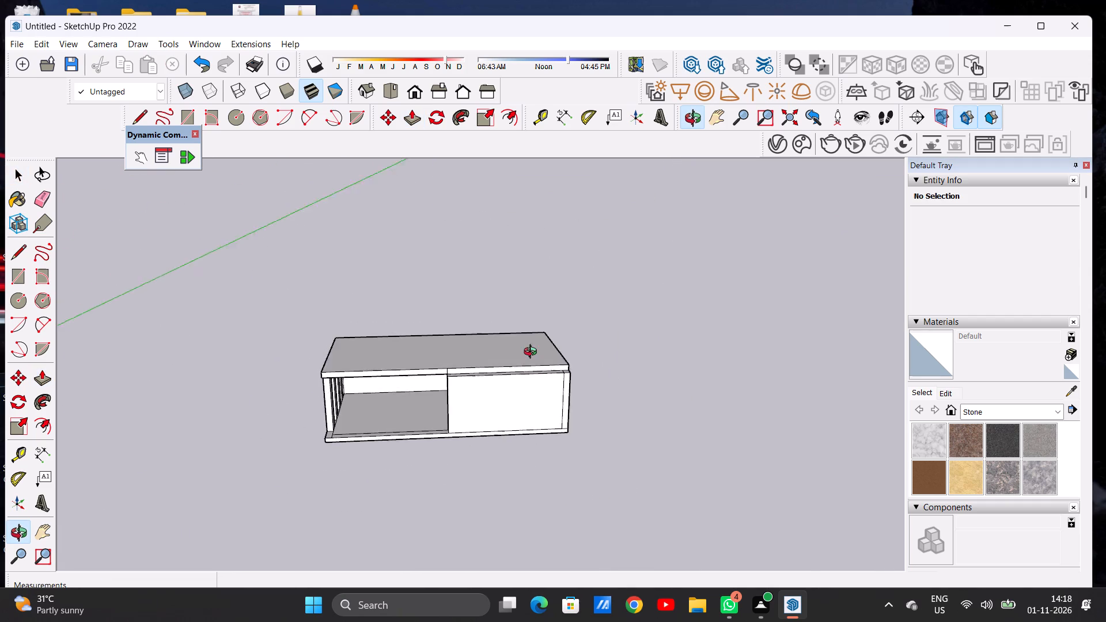
{"action": "middle_click_drag", "start_coordinate": [533, 353], "coordinate": [508, 326]}
{"action": "scroll", "coordinate": [424, 369], "scroll_direction": "up", "scroll_amount": 6}
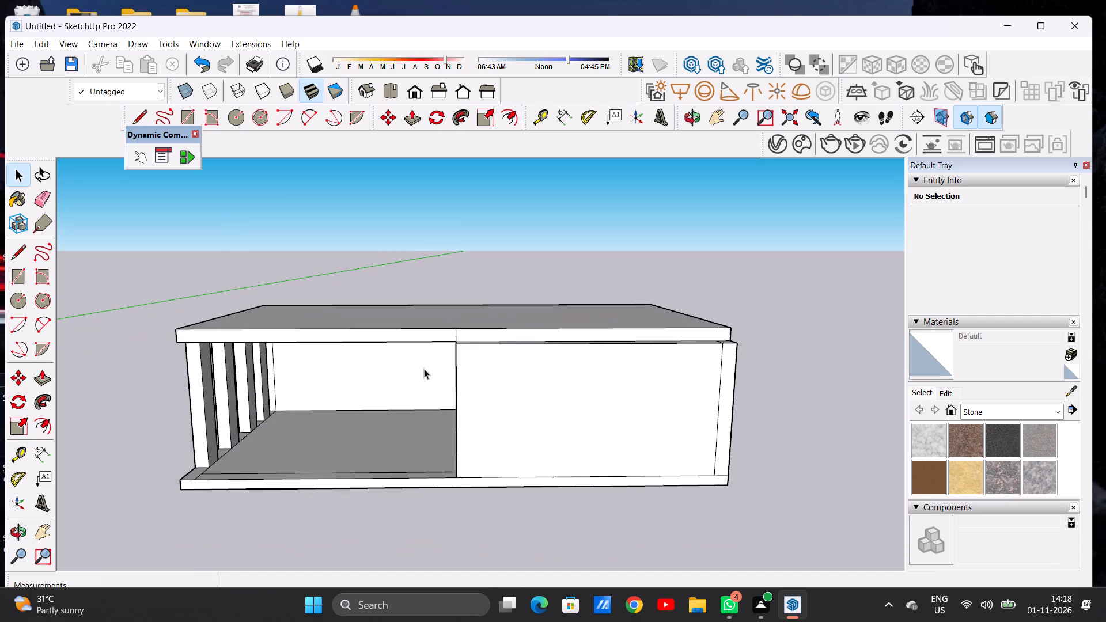
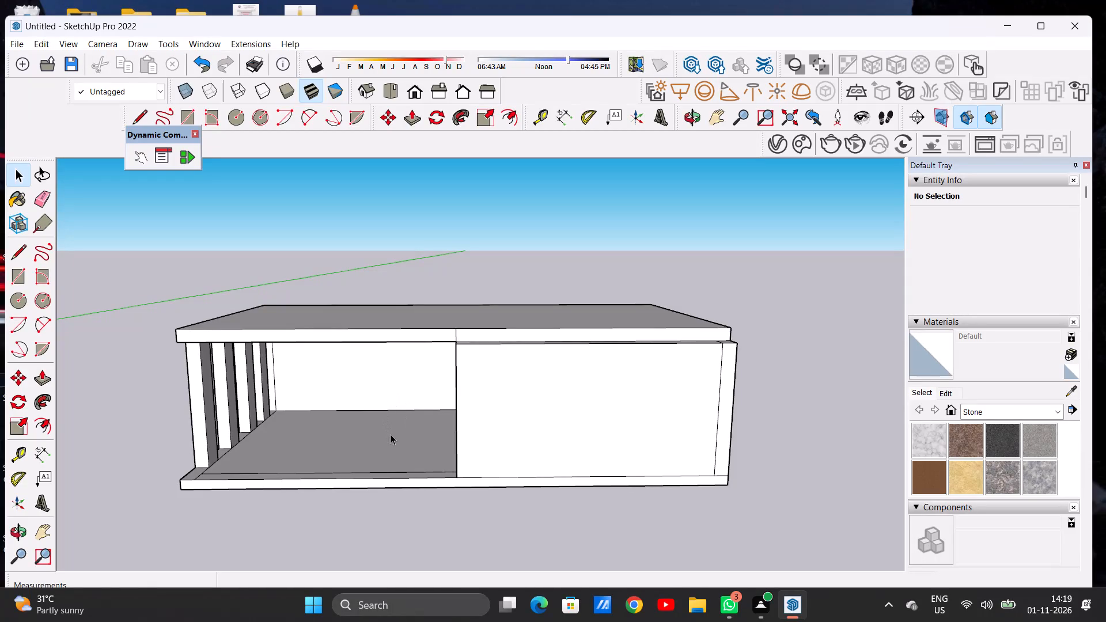
Examine the building's open front bay, column row and partial front wall from near, far, low and raised viewpoints.
{"action": "scroll", "coordinate": [364, 435], "scroll_direction": "down", "scroll_amount": 11}
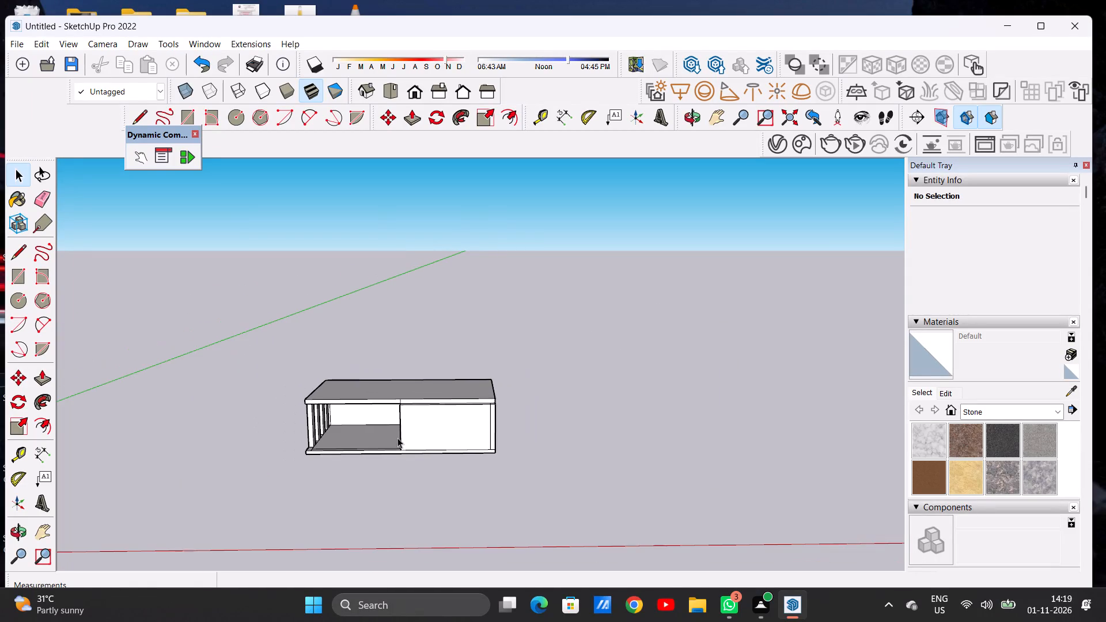
{"action": "scroll", "coordinate": [473, 426], "scroll_direction": "down", "scroll_amount": 1}
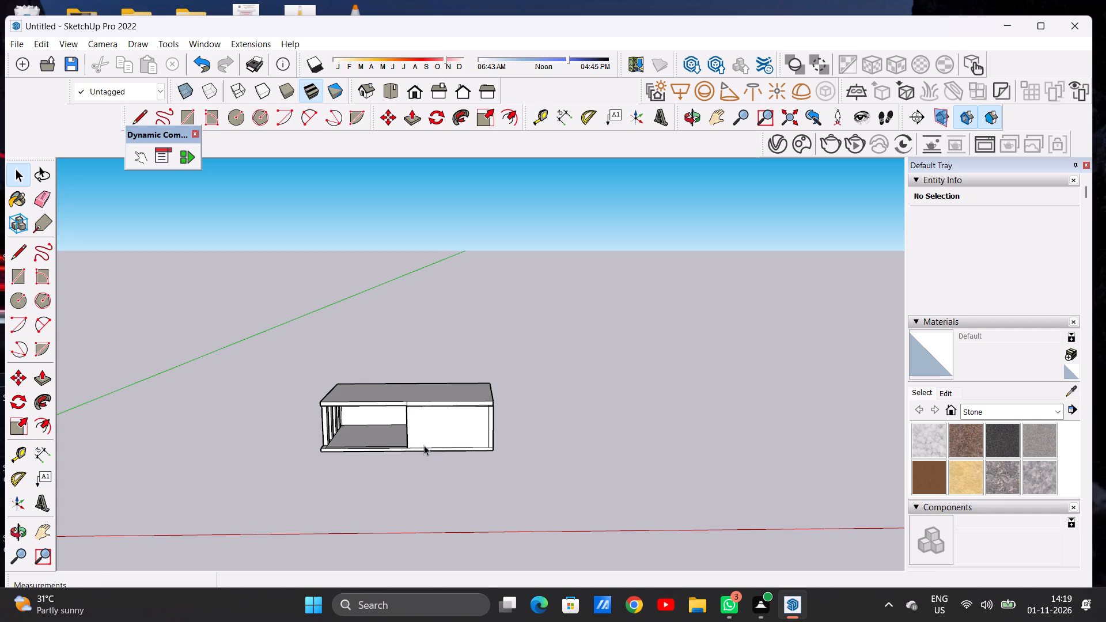
{"action": "scroll", "coordinate": [370, 401], "scroll_direction": "up", "scroll_amount": 1}
{"action": "scroll", "coordinate": [370, 401], "scroll_direction": "down", "scroll_amount": 1}
{"action": "scroll", "coordinate": [370, 401], "scroll_direction": "up", "scroll_amount": 4}
{"action": "middle_click_drag", "start_coordinate": [402, 428], "coordinate": [416, 393]}
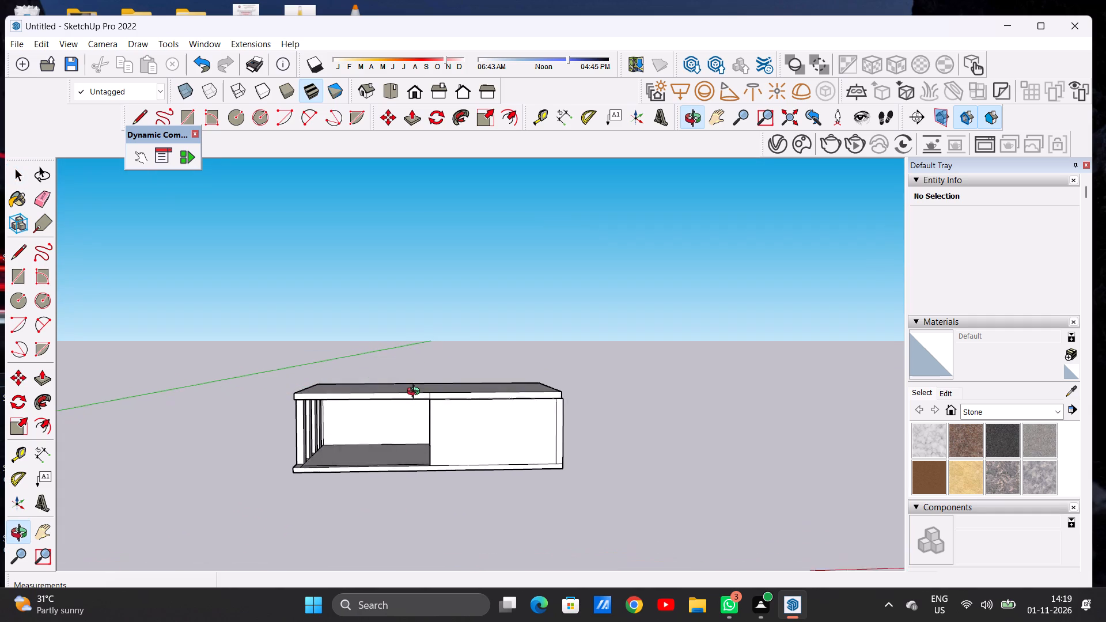
{"action": "middle_click_drag", "start_coordinate": [416, 393], "coordinate": [421, 401]}
{"action": "scroll", "coordinate": [421, 413], "scroll_direction": "down", "scroll_amount": 3}
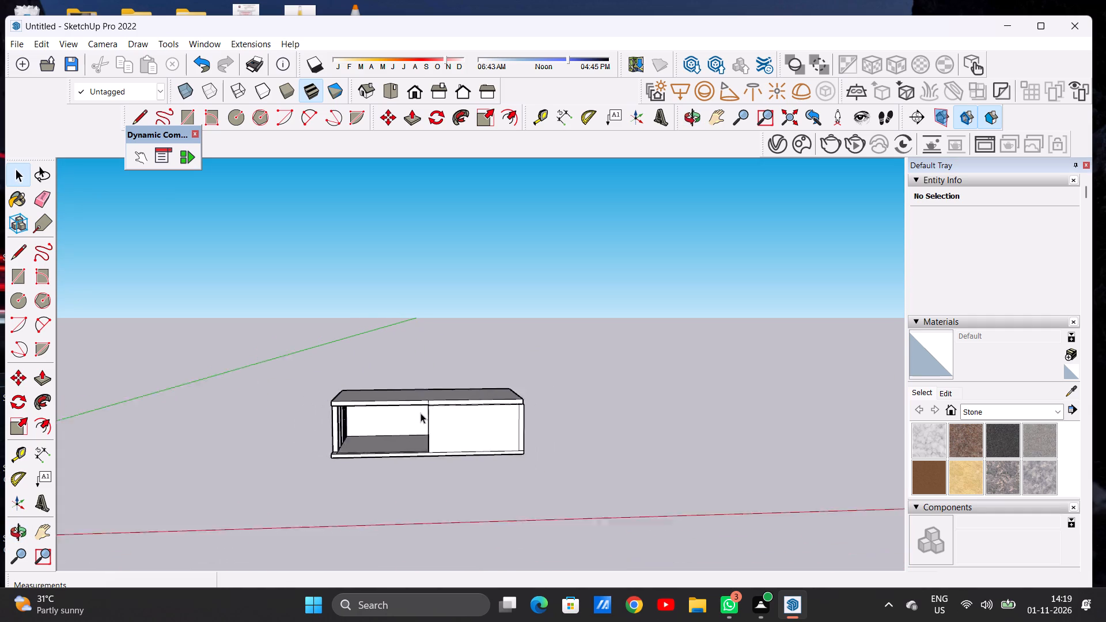
{"action": "scroll", "coordinate": [421, 413], "scroll_direction": "down", "scroll_amount": 2}
{"action": "scroll", "coordinate": [407, 415], "scroll_direction": "up", "scroll_amount": 9}
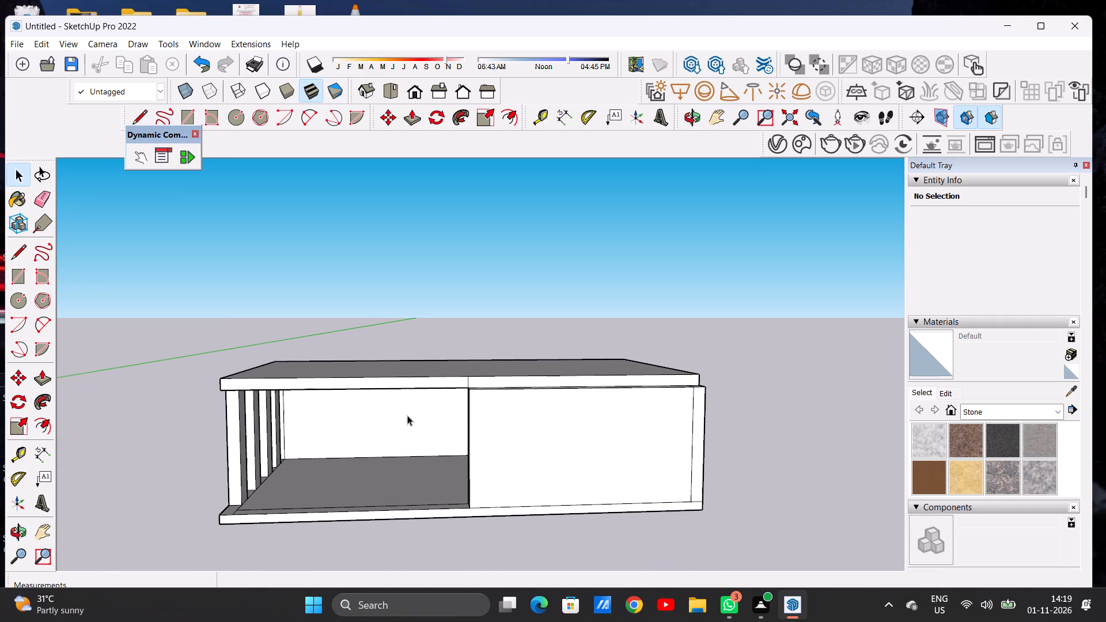
{"action": "middle_click_drag", "start_coordinate": [400, 403], "coordinate": [406, 449]}
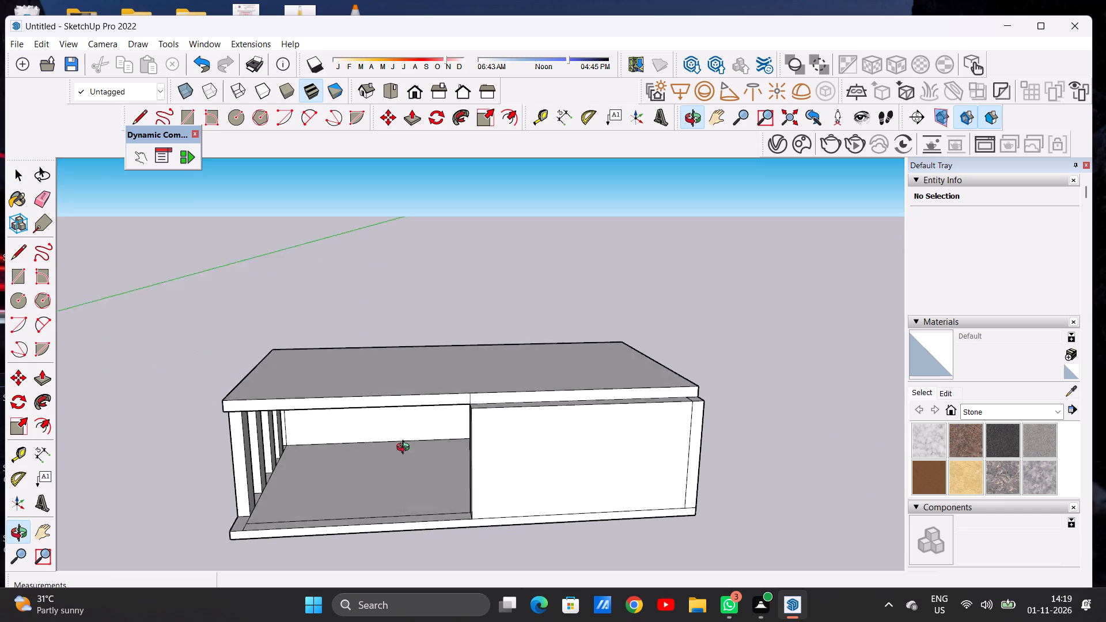
{"action": "middle_click_drag", "start_coordinate": [406, 449], "coordinate": [382, 475]}
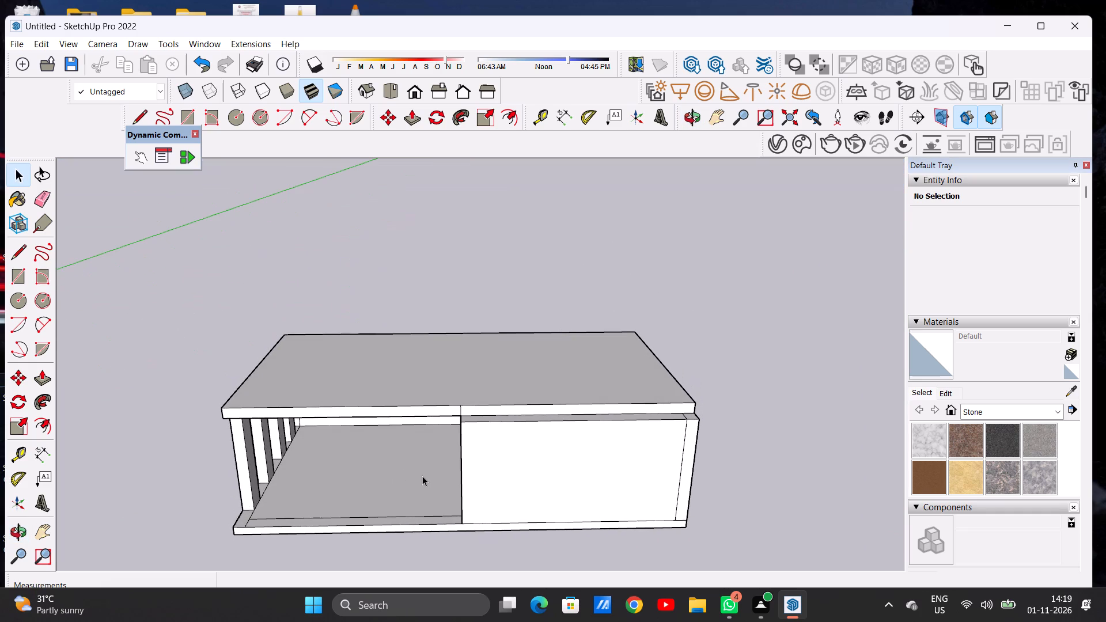
{"action": "scroll", "coordinate": [434, 459], "scroll_direction": "down", "scroll_amount": 5}
{"action": "scroll", "coordinate": [460, 453], "scroll_direction": "up", "scroll_amount": 4}
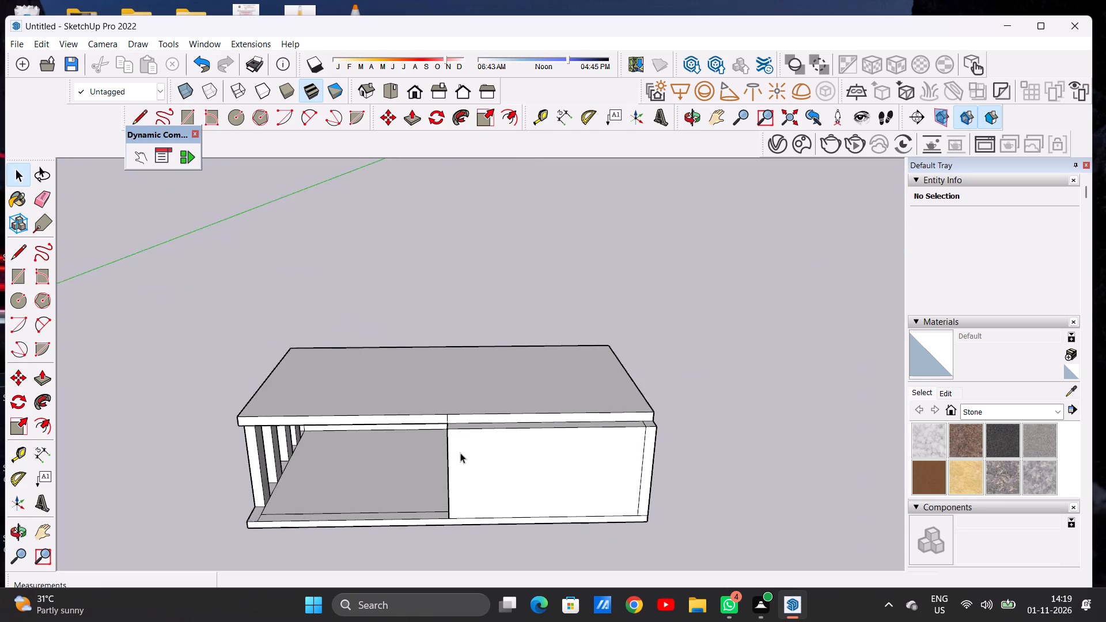
{"action": "scroll", "coordinate": [460, 453], "scroll_direction": "up", "scroll_amount": 1}
{"action": "scroll", "coordinate": [419, 424], "scroll_direction": "down", "scroll_amount": 2}
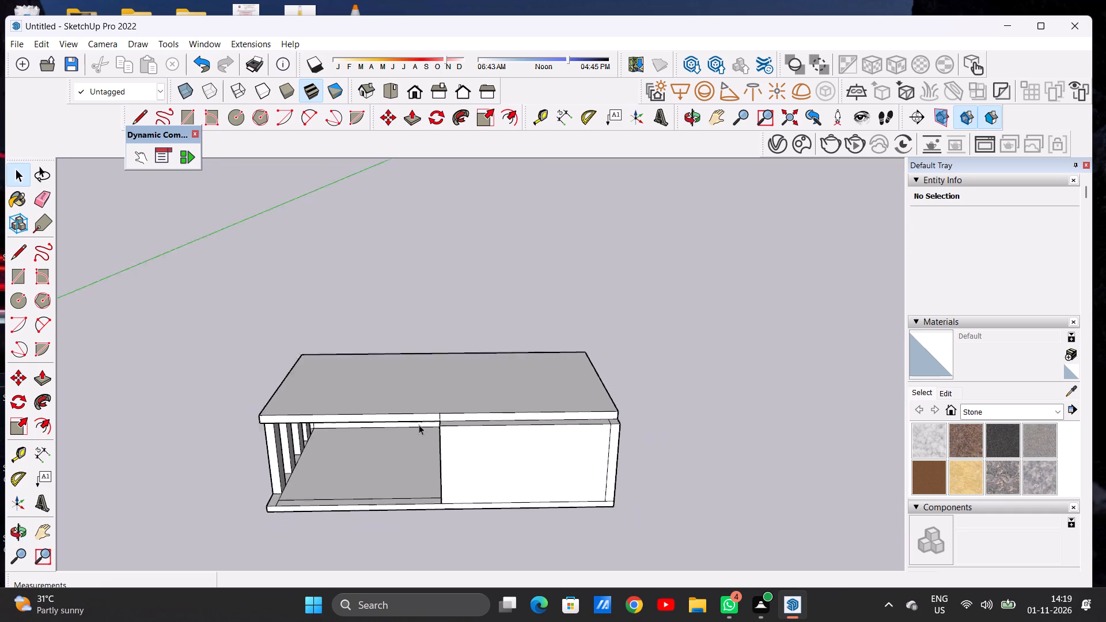
{"action": "scroll", "coordinate": [419, 424], "scroll_direction": "down", "scroll_amount": 4}
{"action": "middle_click_drag", "start_coordinate": [437, 443], "coordinate": [437, 415]}
{"action": "middle_click_drag", "start_coordinate": [438, 422], "coordinate": [444, 465]}
{"action": "scroll", "coordinate": [427, 418], "scroll_direction": "up", "scroll_amount": 12}
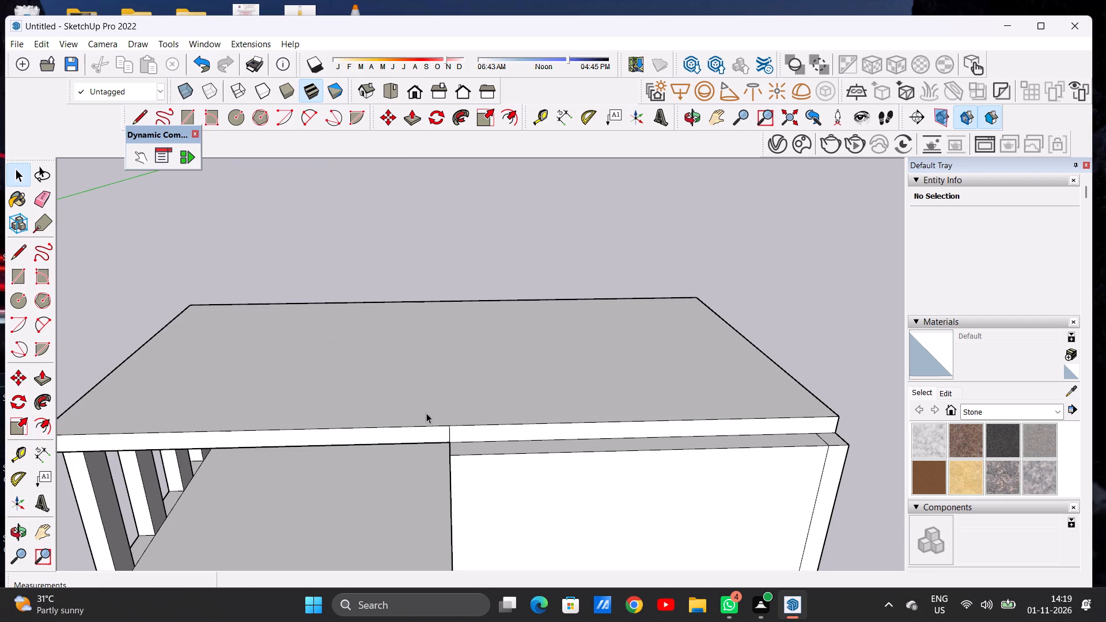
{"action": "scroll", "coordinate": [424, 403], "scroll_direction": "down", "scroll_amount": 7}
{"action": "middle_click_drag", "start_coordinate": [440, 430], "coordinate": [428, 359]}
{"action": "middle_click_drag", "start_coordinate": [428, 359], "coordinate": [430, 379]}
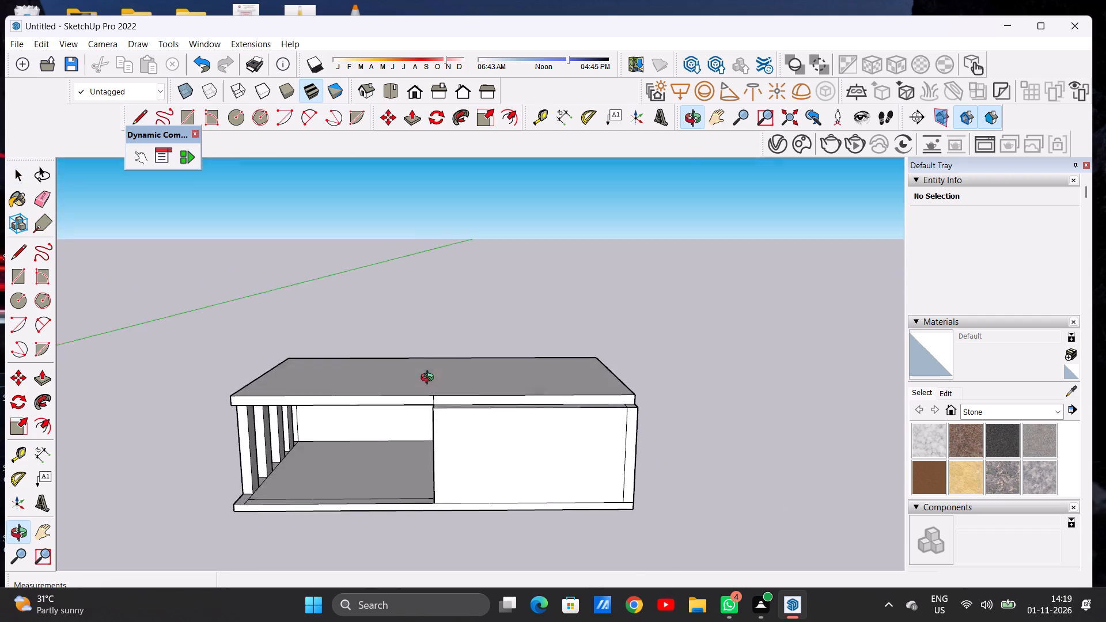
{"action": "middle_click_drag", "start_coordinate": [430, 379], "coordinate": [422, 340]}
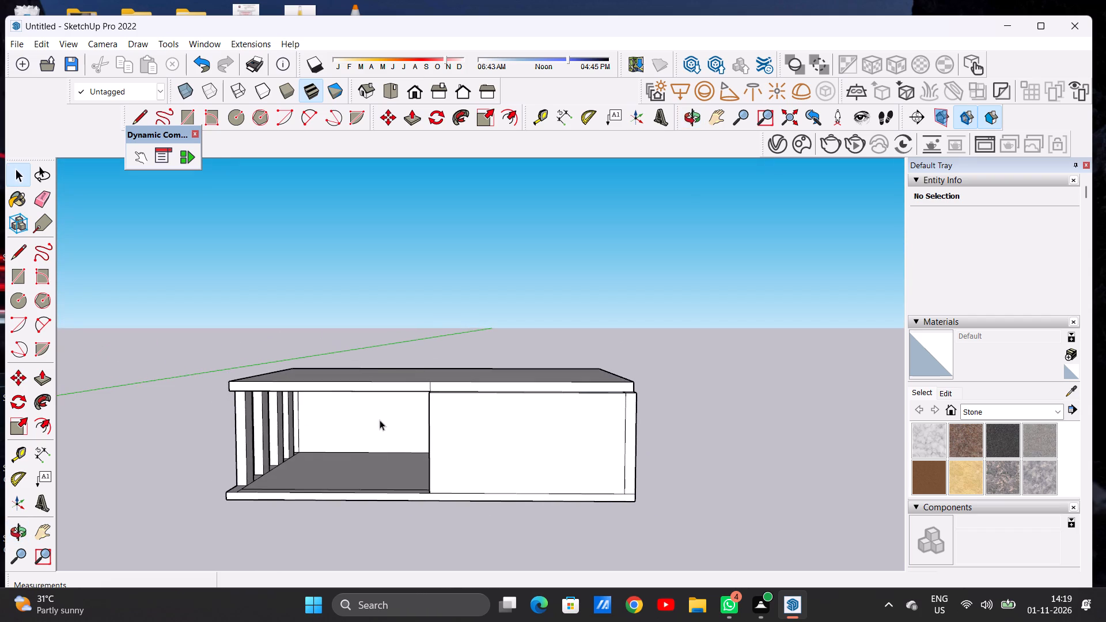
{"action": "scroll", "coordinate": [376, 426], "scroll_direction": "up", "scroll_amount": 6}
{"action": "middle_click_drag", "start_coordinate": [359, 427], "coordinate": [377, 430]}
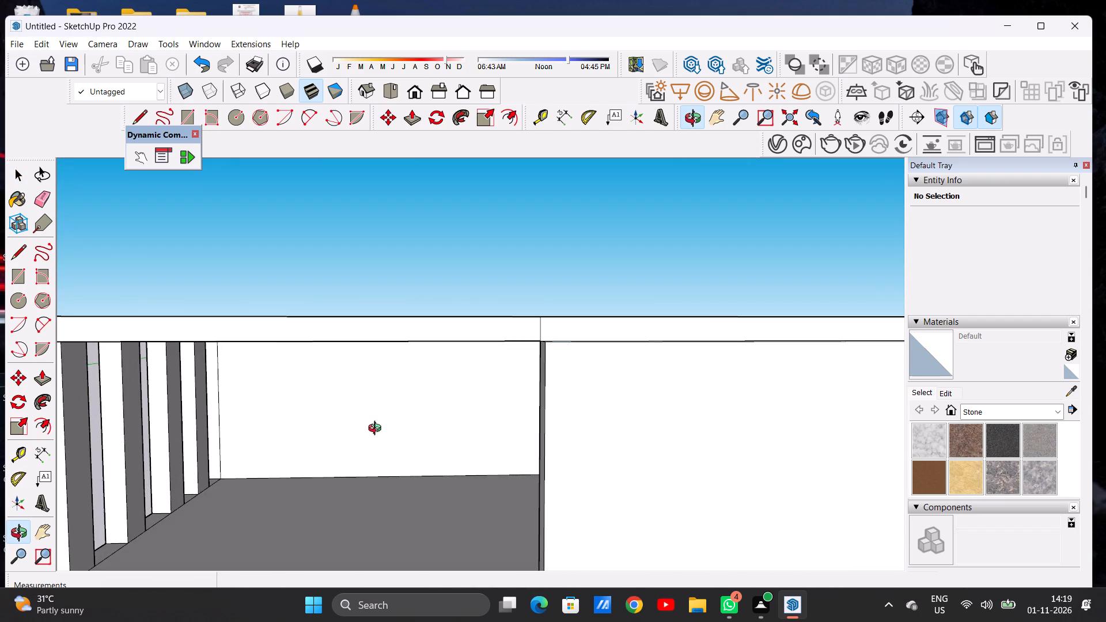
{"action": "middle_click_drag", "start_coordinate": [377, 430], "coordinate": [391, 424]}
{"action": "scroll", "coordinate": [433, 419], "scroll_direction": "down", "scroll_amount": 6}
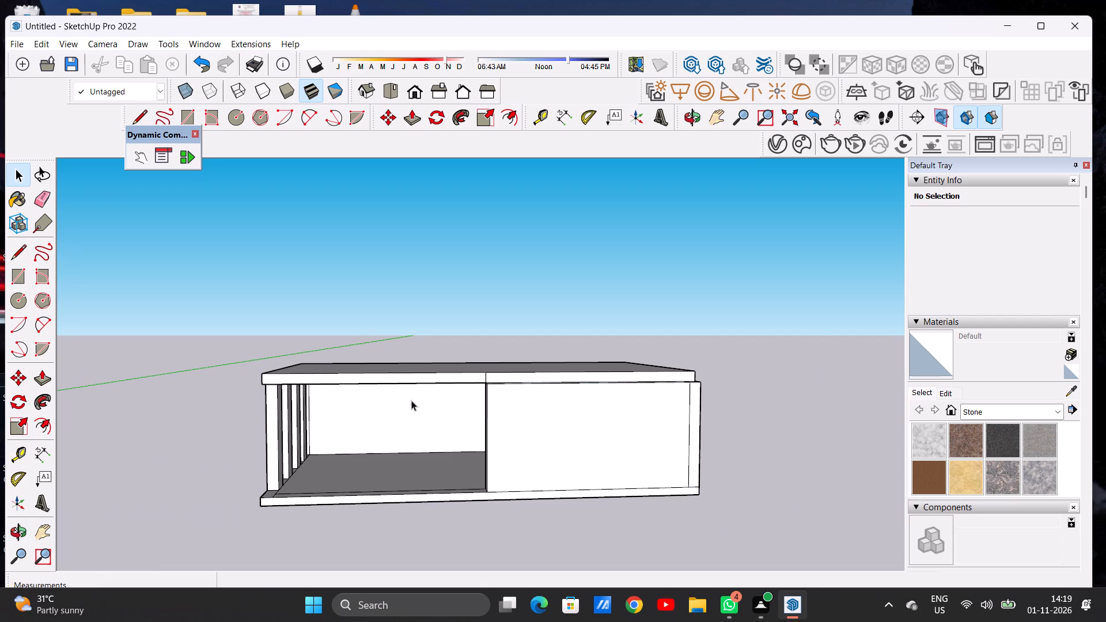
{"action": "scroll", "coordinate": [409, 389], "scroll_direction": "down", "scroll_amount": 6}
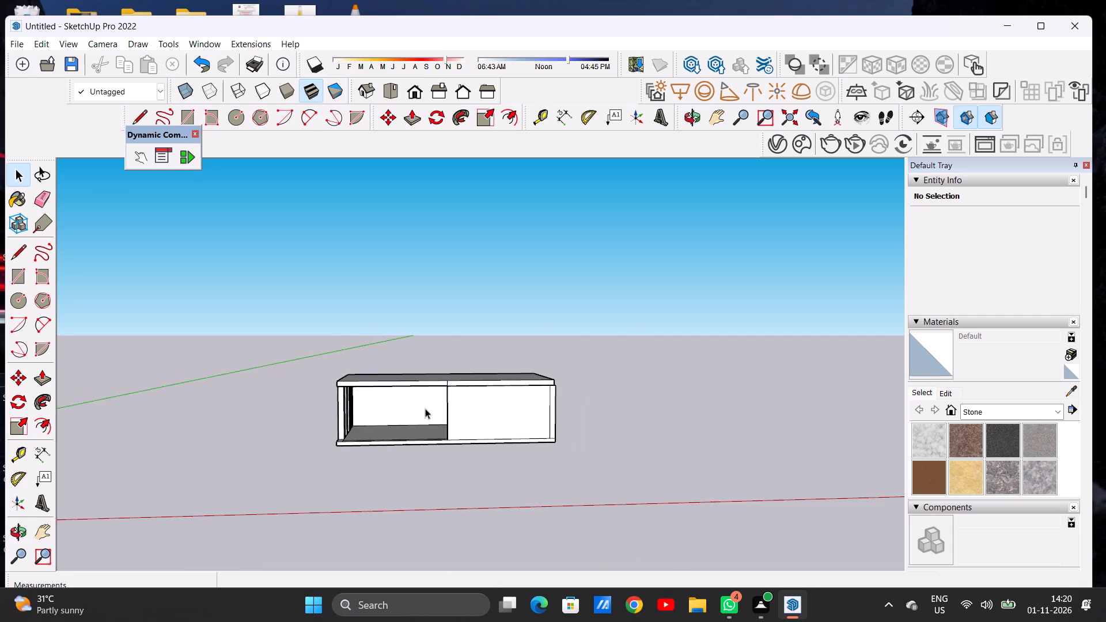
Examine the roof slab from above and its front edge over the open bay and partial front wall.
{"action": "middle_click_drag", "start_coordinate": [425, 407], "coordinate": [421, 453]}
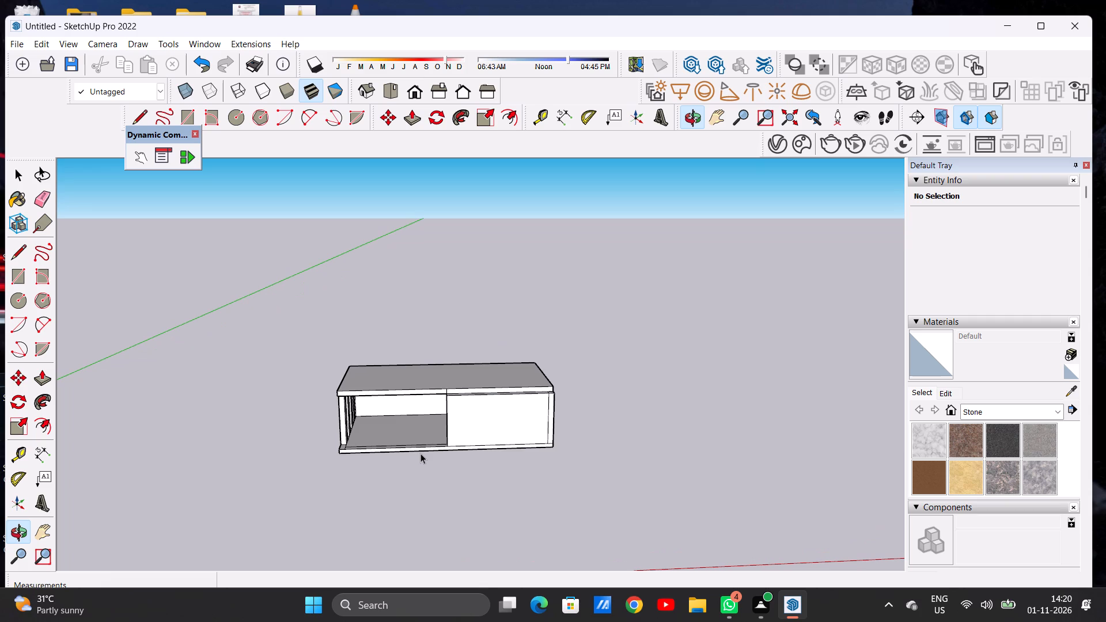
{"action": "scroll", "coordinate": [423, 451], "scroll_direction": "down", "scroll_amount": 5}
{"action": "scroll", "coordinate": [425, 449], "scroll_direction": "up", "scroll_amount": 13}
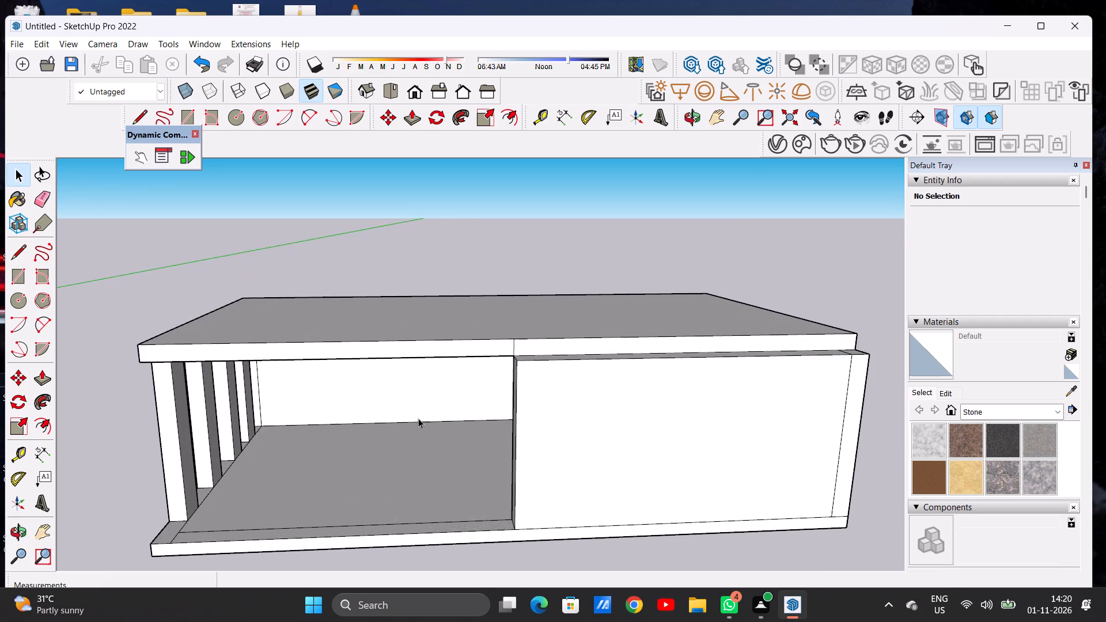
{"action": "middle_click_drag", "start_coordinate": [425, 376], "coordinate": [416, 457]}
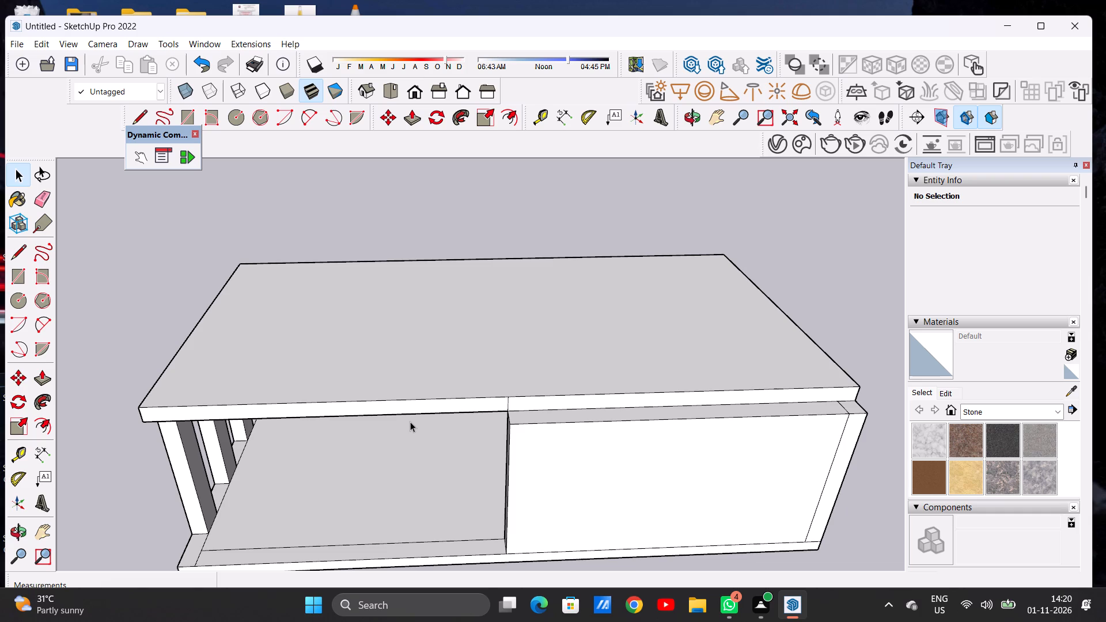
{"action": "scroll", "coordinate": [389, 401], "scroll_direction": "down", "scroll_amount": 3}
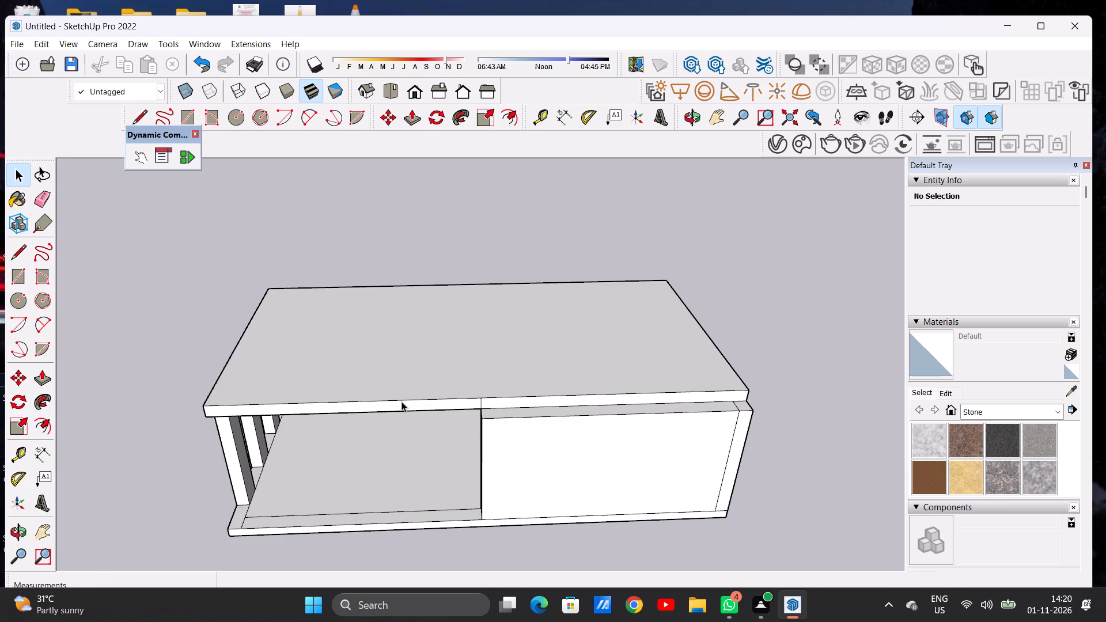
{"action": "scroll", "coordinate": [402, 401], "scroll_direction": "down", "scroll_amount": 3}
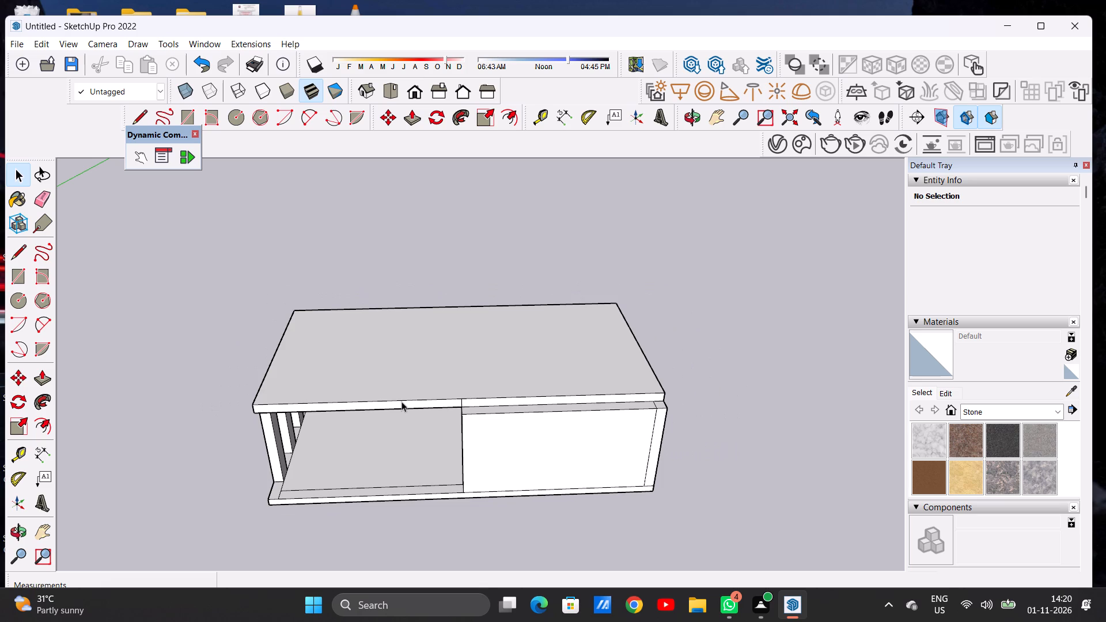
{"action": "scroll", "coordinate": [402, 400], "scroll_direction": "down", "scroll_amount": 7}
{"action": "middle_click_drag", "start_coordinate": [429, 415], "coordinate": [426, 355]}
{"action": "scroll", "coordinate": [431, 387], "scroll_direction": "up", "scroll_amount": 12}
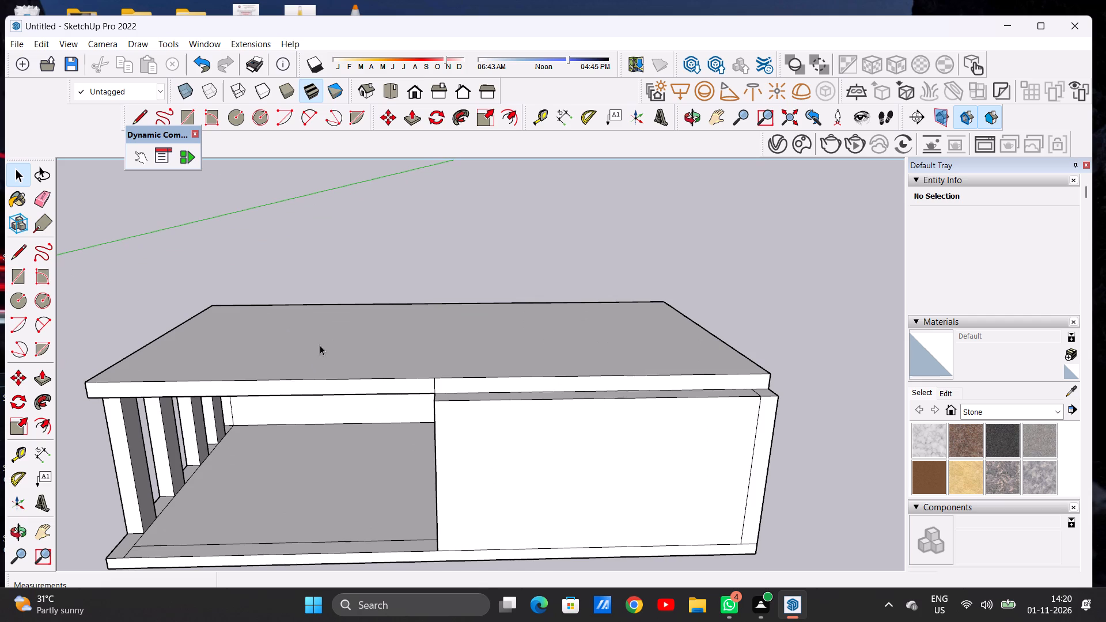
{"action": "scroll", "coordinate": [320, 346], "scroll_direction": "down", "scroll_amount": 6}
{"action": "middle_click_drag", "start_coordinate": [369, 366], "coordinate": [387, 368]}
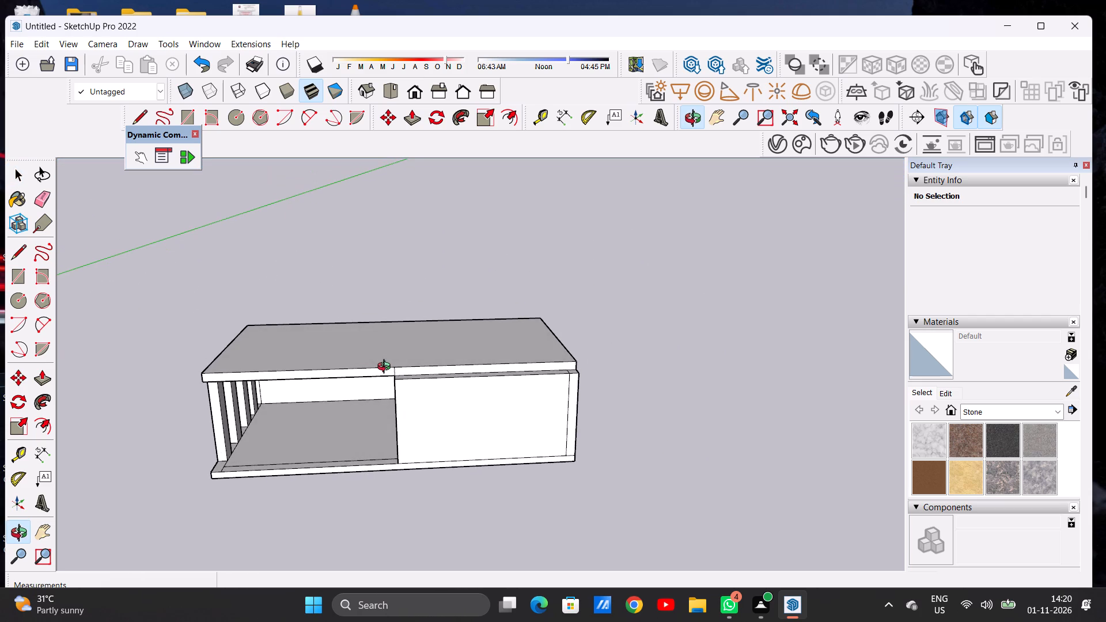
{"action": "middle_click_drag", "start_coordinate": [387, 368], "coordinate": [387, 367]}
{"action": "scroll", "coordinate": [354, 366], "scroll_direction": "up", "scroll_amount": 6}
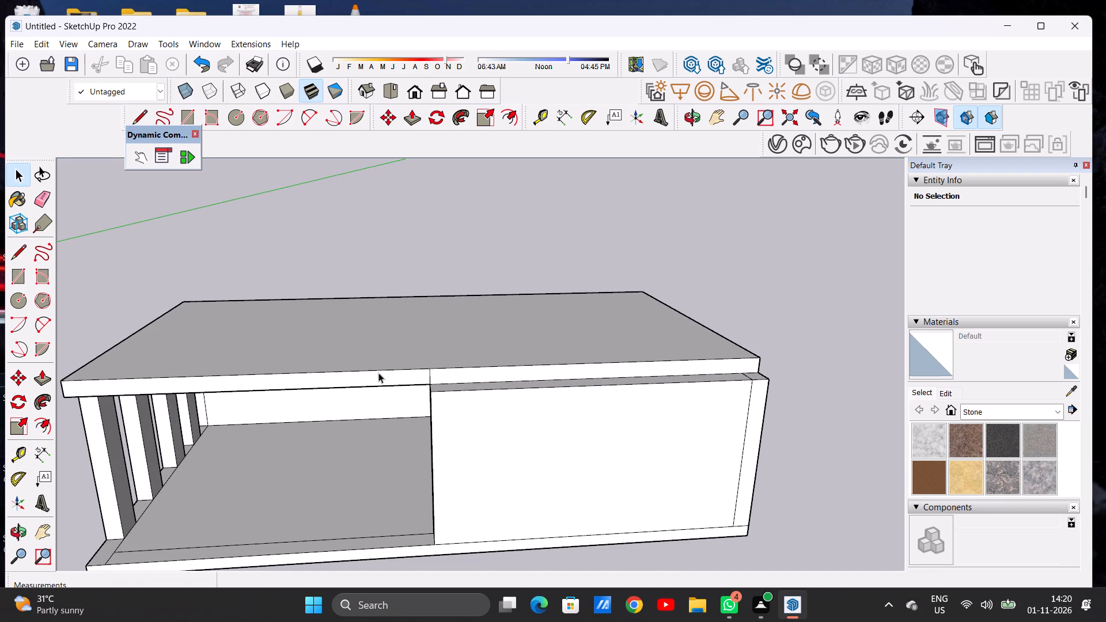
{"action": "scroll", "coordinate": [422, 361], "scroll_direction": "down", "scroll_amount": 4}
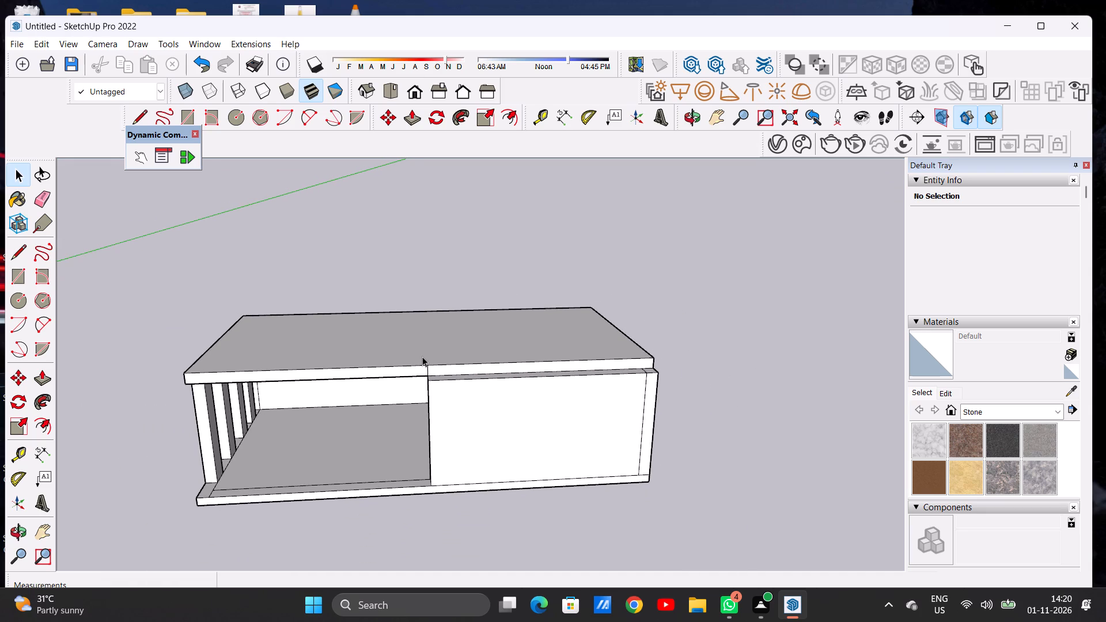
{"action": "scroll", "coordinate": [416, 347], "scroll_direction": "down", "scroll_amount": 9}
{"action": "middle_click_drag", "start_coordinate": [447, 397], "coordinate": [441, 349]}
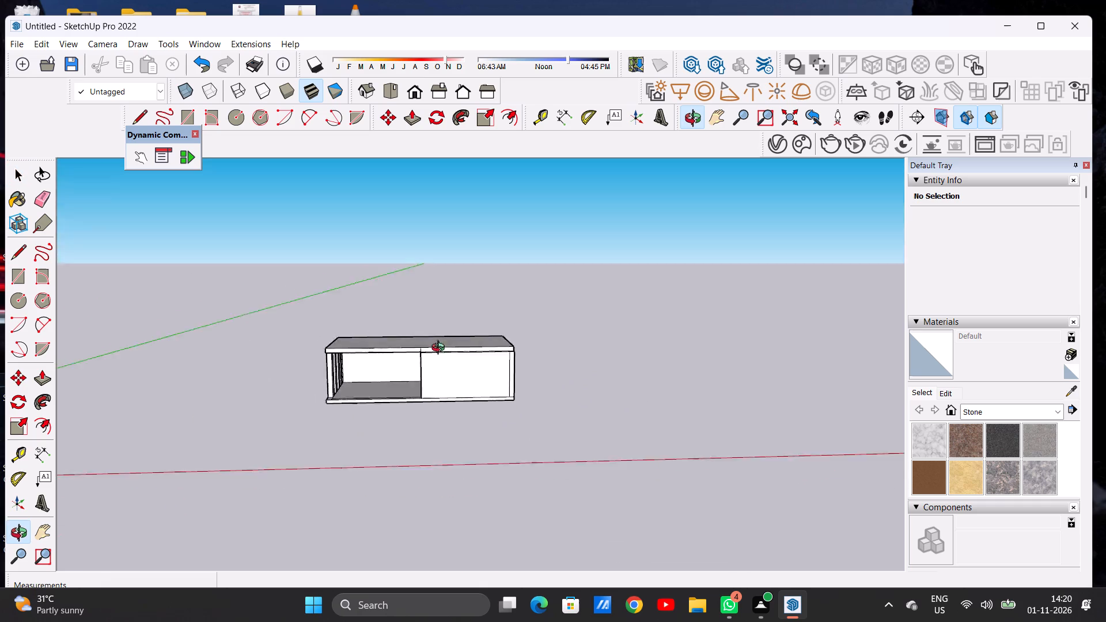
{"action": "middle_click_drag", "start_coordinate": [441, 349], "coordinate": [436, 399]}
{"action": "scroll", "coordinate": [404, 387], "scroll_direction": "up", "scroll_amount": 8}
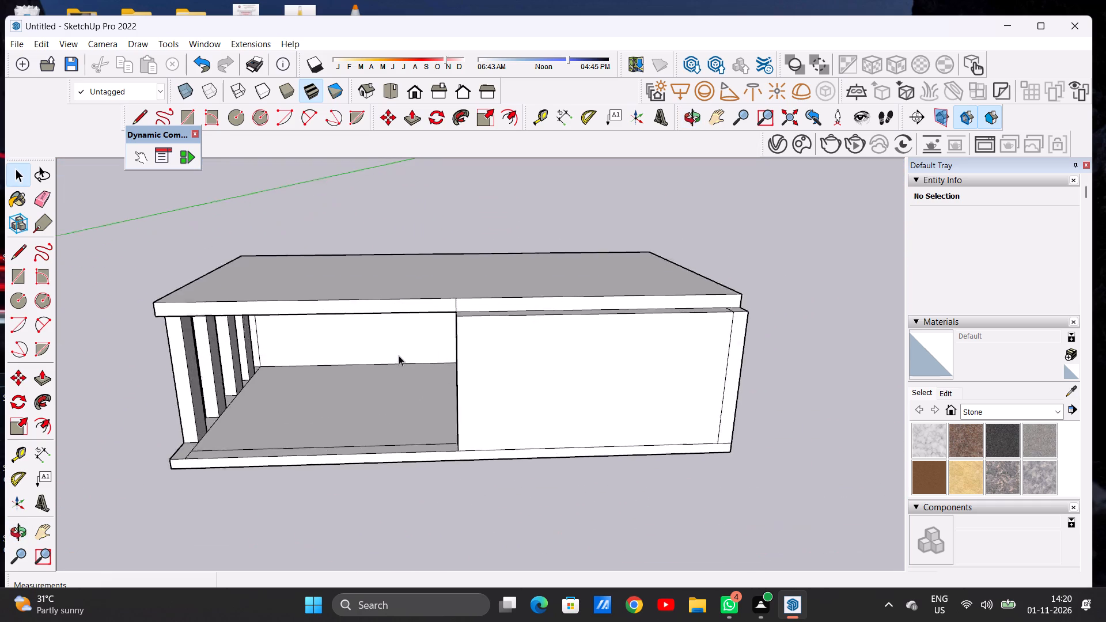
{"action": "scroll", "coordinate": [399, 355], "scroll_direction": "up", "scroll_amount": 5}
{"action": "middle_click_drag", "start_coordinate": [383, 362], "coordinate": [398, 349]}
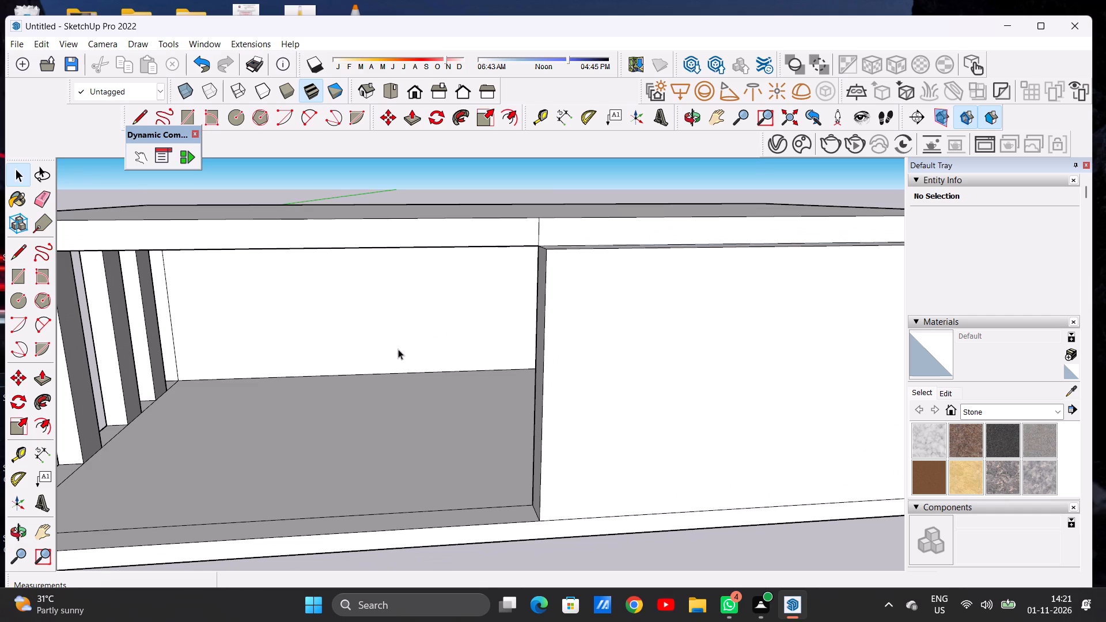
{"action": "scroll", "coordinate": [399, 340], "scroll_direction": "down", "scroll_amount": 11}
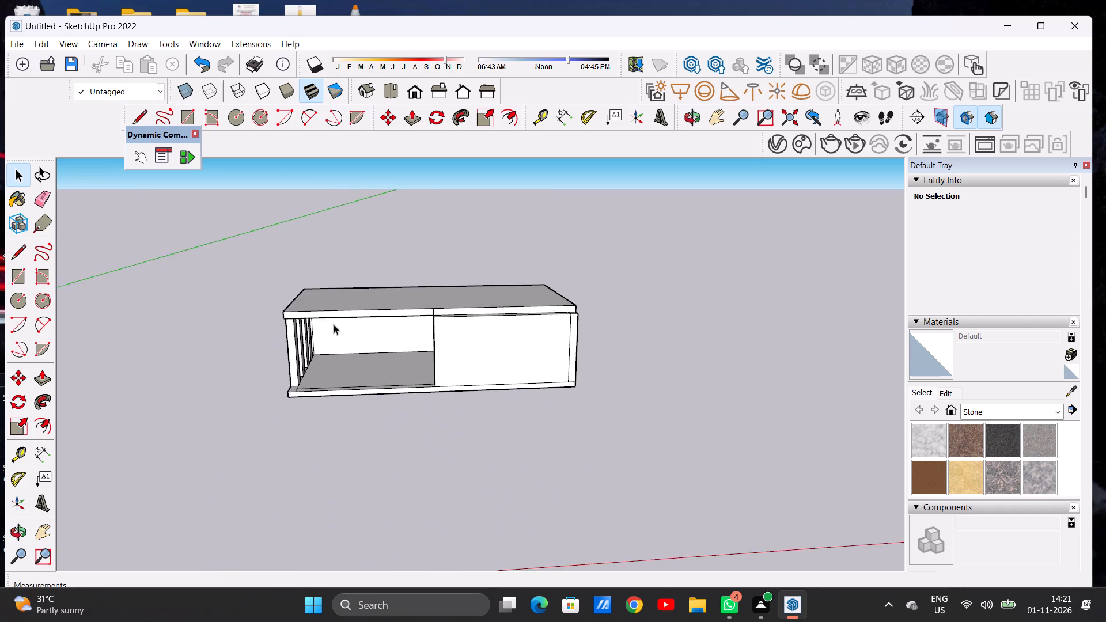
{"action": "scroll", "coordinate": [334, 324], "scroll_direction": "down", "scroll_amount": 3}
{"action": "middle_click_drag", "start_coordinate": [375, 356], "coordinate": [356, 458]}
{"action": "scroll", "coordinate": [370, 306], "scroll_direction": "up", "scroll_amount": 6}
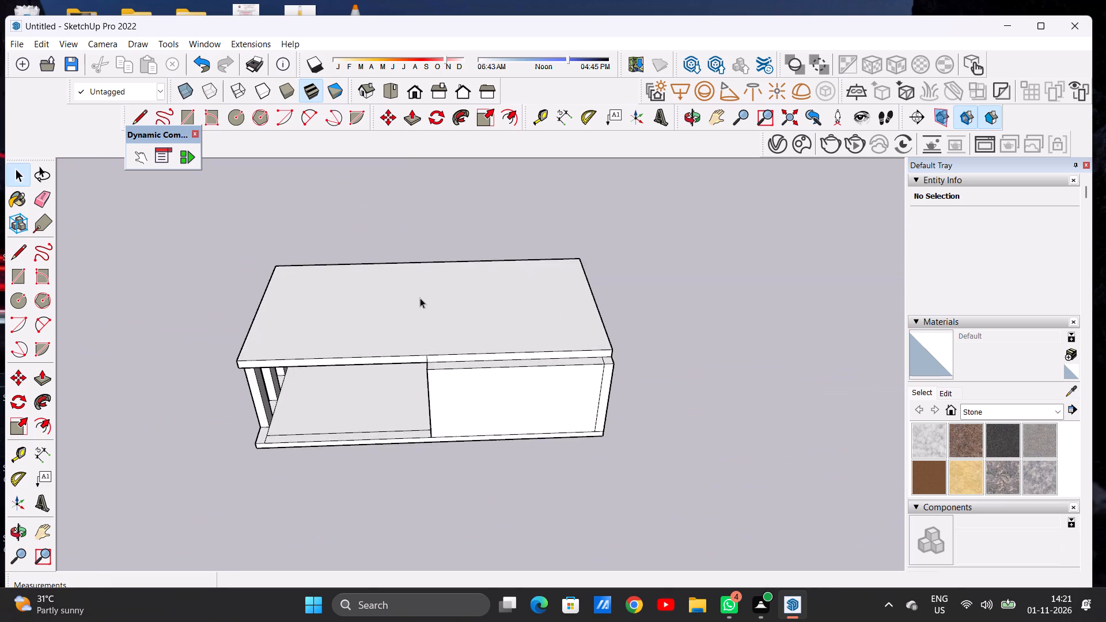
{"action": "middle_click_drag", "start_coordinate": [463, 293], "coordinate": [450, 439]}
{"action": "middle_click_drag", "start_coordinate": [452, 336], "coordinate": [456, 356]}
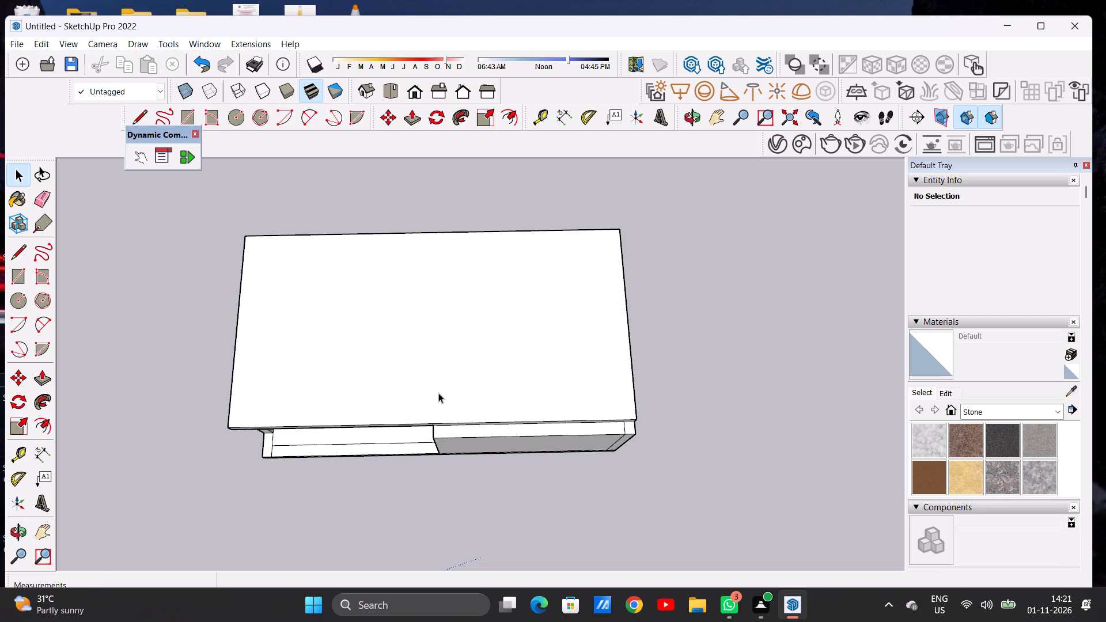
{"action": "scroll", "coordinate": [437, 393], "scroll_direction": "down", "scroll_amount": 12}
{"action": "middle_click_drag", "start_coordinate": [442, 403], "coordinate": [452, 285]}
{"action": "scroll", "coordinate": [447, 381], "scroll_direction": "down", "scroll_amount": 1}
{"action": "scroll", "coordinate": [447, 381], "scroll_direction": "up", "scroll_amount": 1}
{"action": "scroll", "coordinate": [447, 381], "scroll_direction": "down", "scroll_amount": 1}
{"action": "scroll", "coordinate": [448, 383], "scroll_direction": "up", "scroll_amount": 4}
{"action": "middle_click_drag", "start_coordinate": [461, 423], "coordinate": [457, 399]}
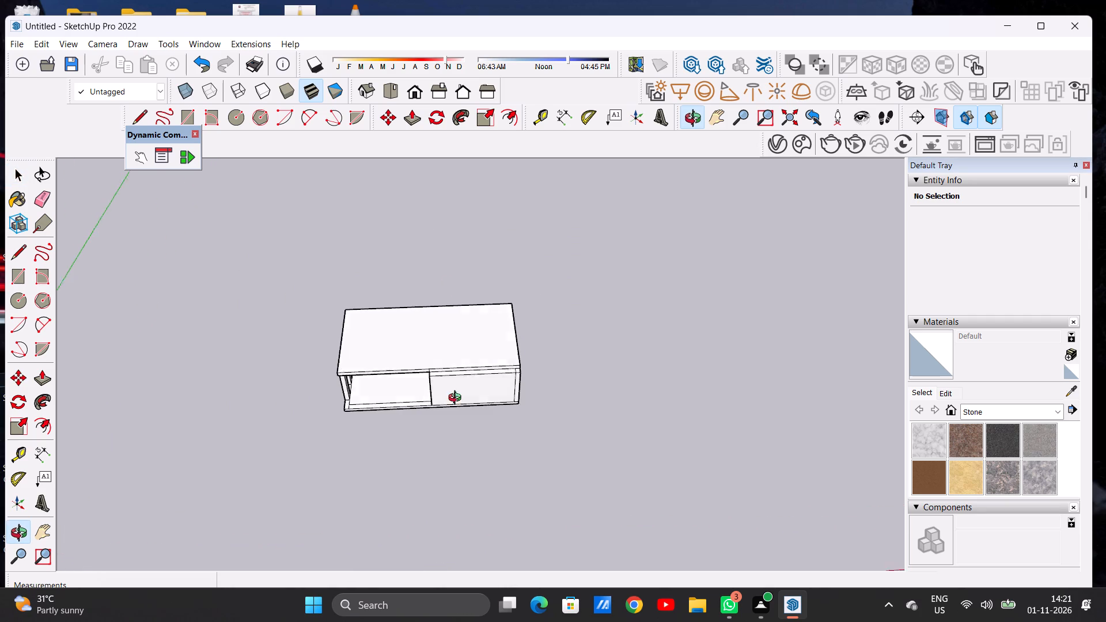
{"action": "middle_click_drag", "start_coordinate": [457, 399], "coordinate": [450, 342]}
{"action": "scroll", "coordinate": [442, 342], "scroll_direction": "up", "scroll_amount": 10}
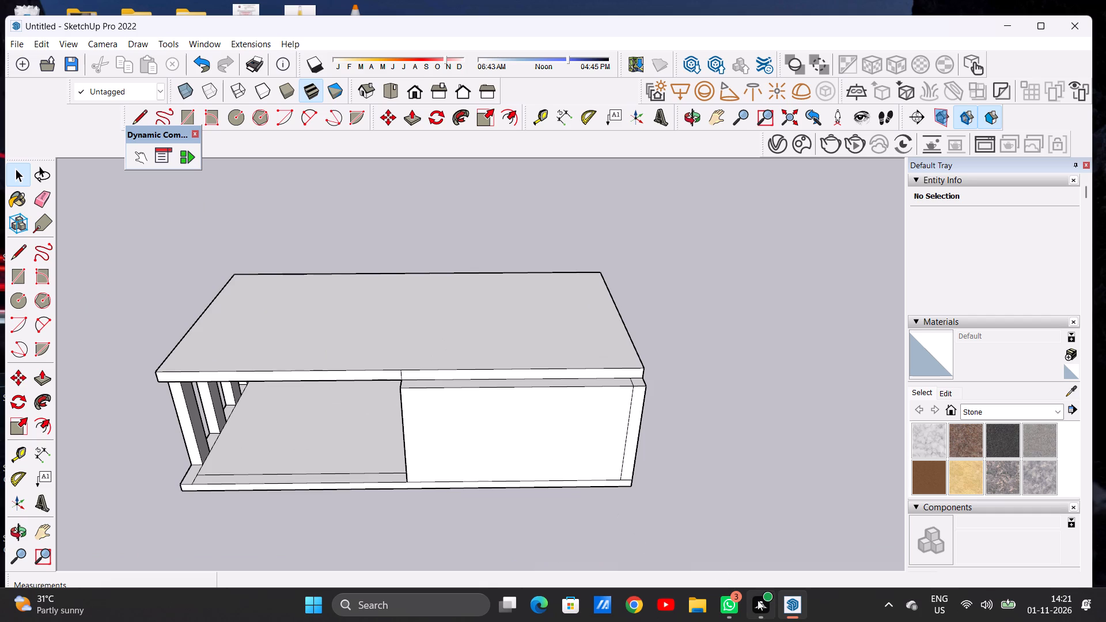
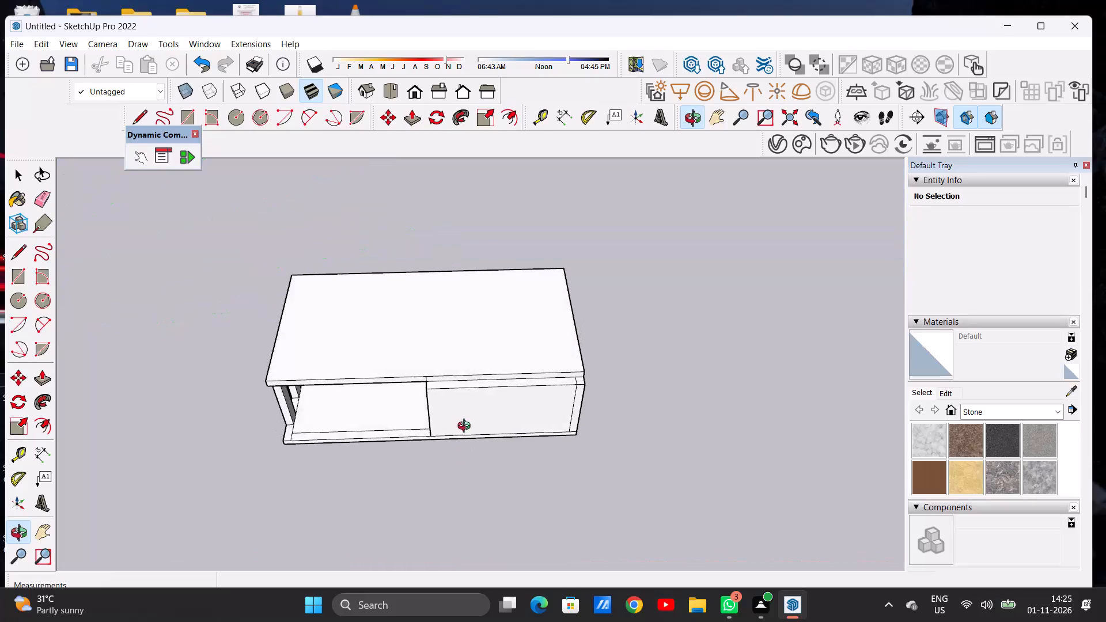
Offset the roof slab's top outline inward by about 1' 2 1/8".
{"action": "middle_click_drag", "start_coordinate": [446, 310], "coordinate": [434, 424]}
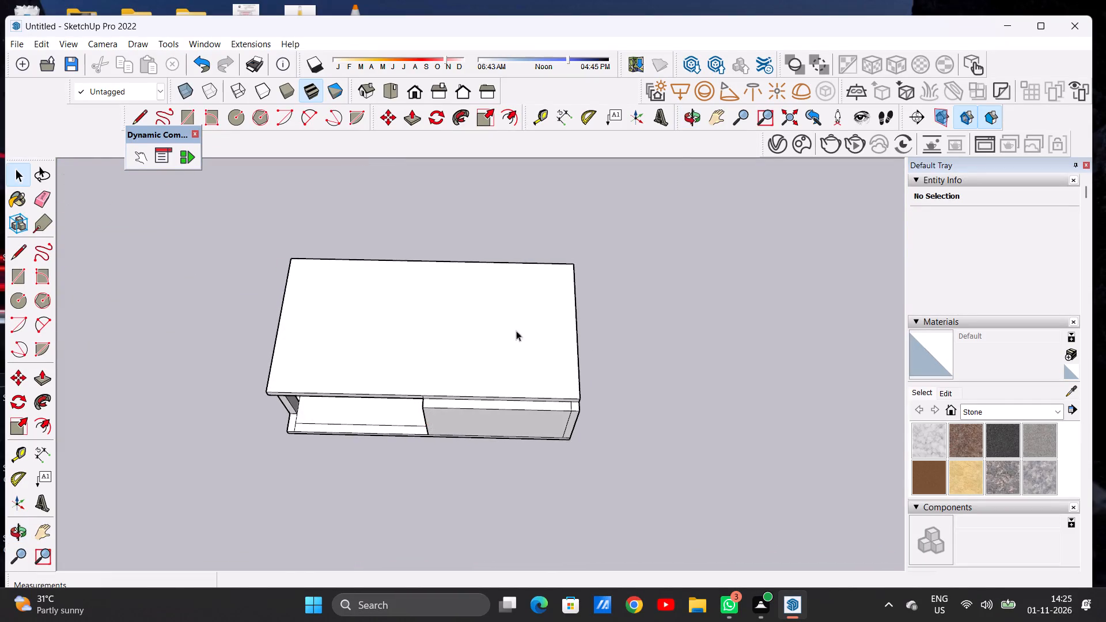
{"action": "scroll", "coordinate": [524, 311], "scroll_direction": "down", "scroll_amount": 4}
{"action": "middle_click_drag", "start_coordinate": [484, 299], "coordinate": [489, 375]}
{"action": "scroll", "coordinate": [487, 364], "scroll_direction": "up", "scroll_amount": 7}
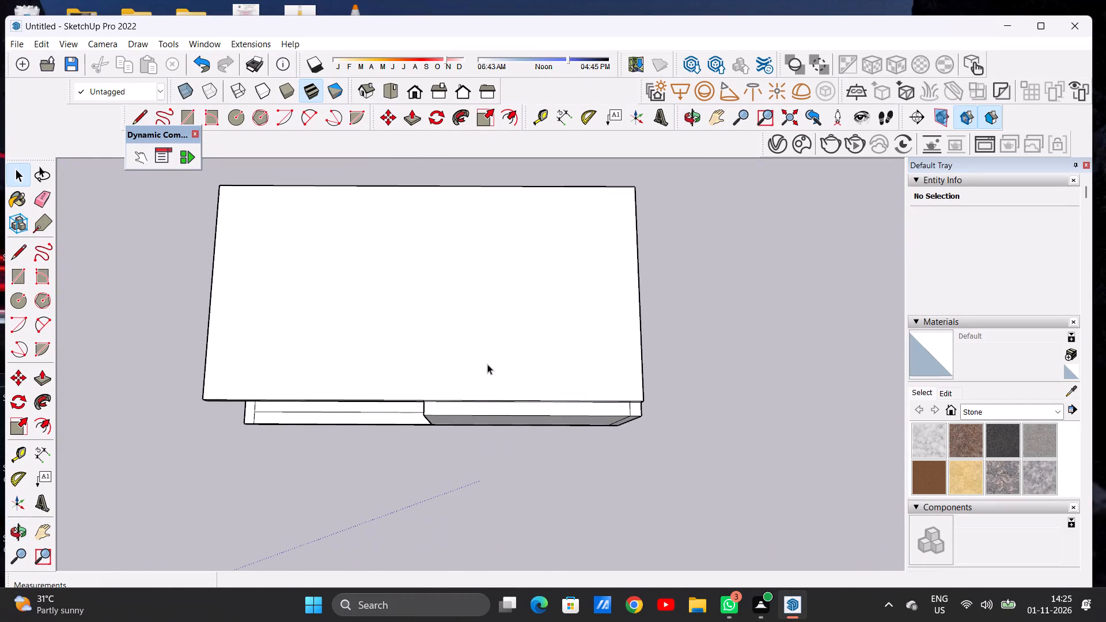
{"action": "type", "text": "OF"}
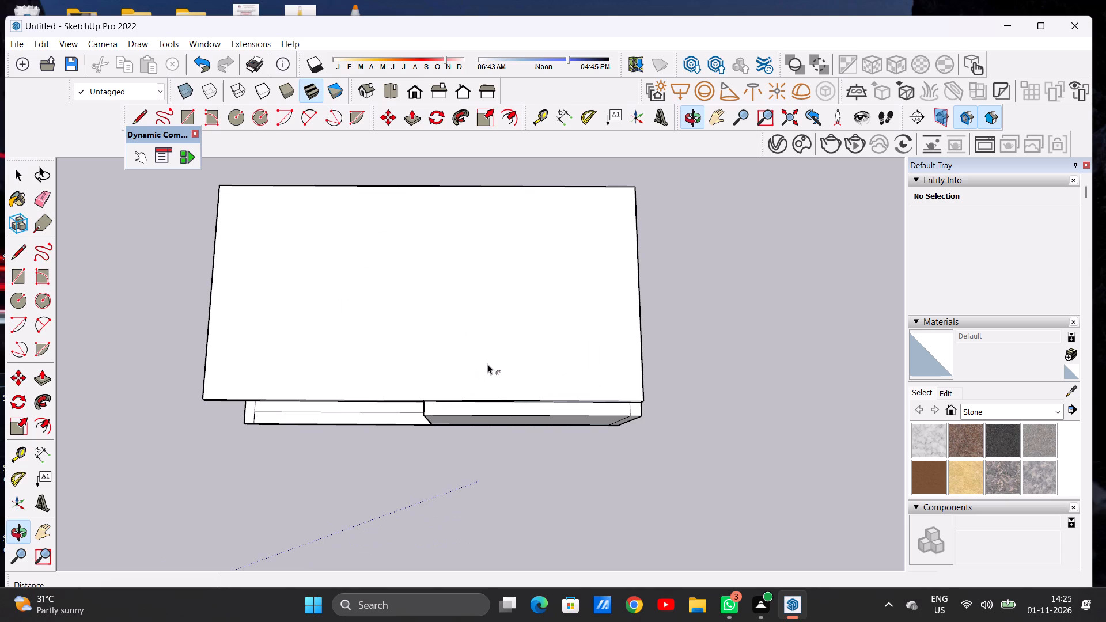
{"action": "left_click", "coordinate": [280, 189]}
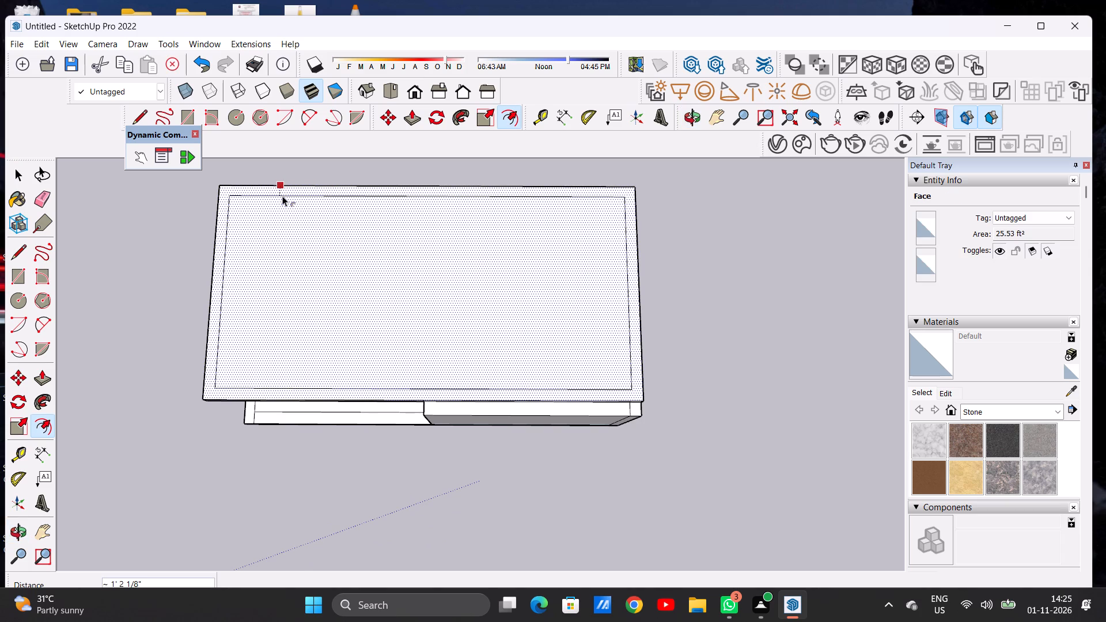
{"action": "left_click", "coordinate": [282, 196]}
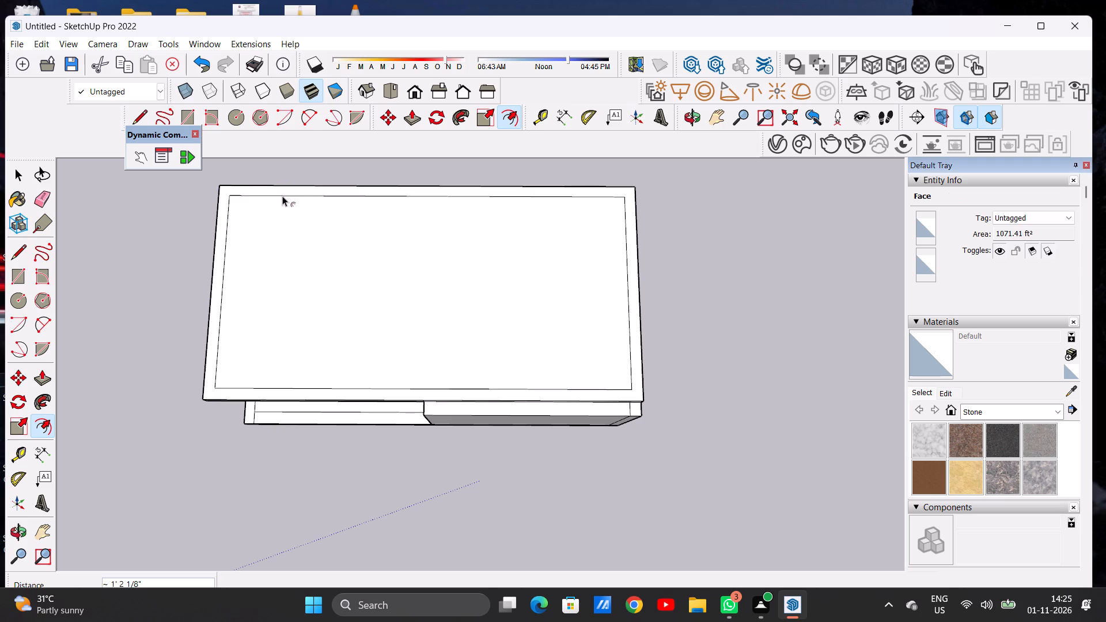
{"action": "key", "text": "space"}
Draw a line from the inset outline's front right corner to the roof's front edge, continuing the right side line.
{"action": "scroll", "coordinate": [292, 205], "scroll_direction": "down", "scroll_amount": 4}
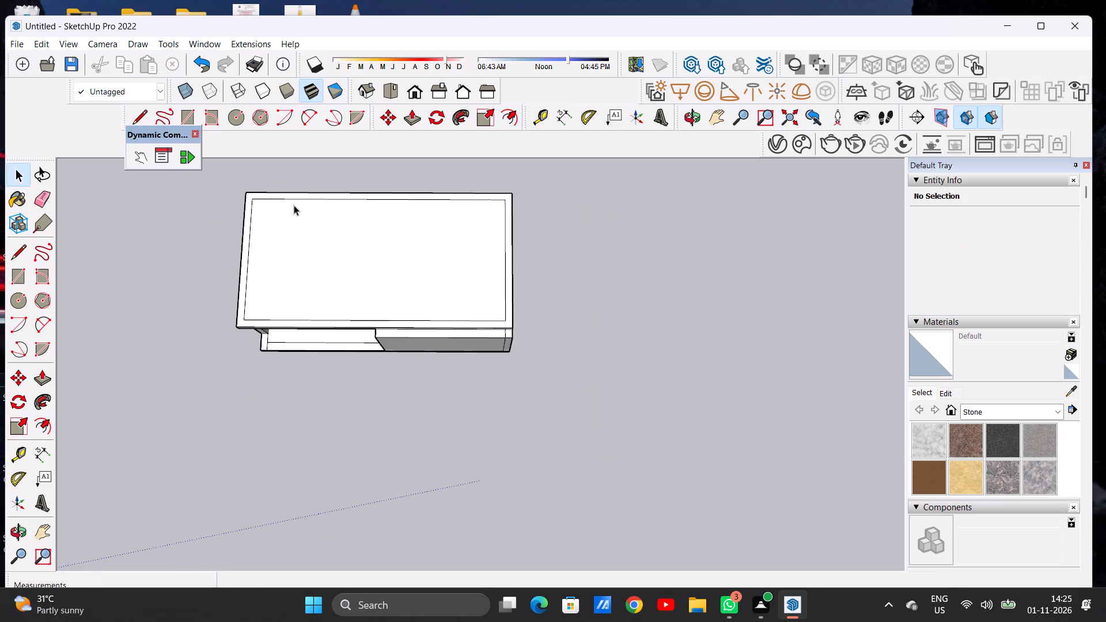
{"action": "scroll", "coordinate": [294, 205], "scroll_direction": "down", "scroll_amount": 2}
{"action": "scroll", "coordinate": [513, 243], "scroll_direction": "down", "scroll_amount": 4}
{"action": "scroll", "coordinate": [372, 248], "scroll_direction": "up", "scroll_amount": 12}
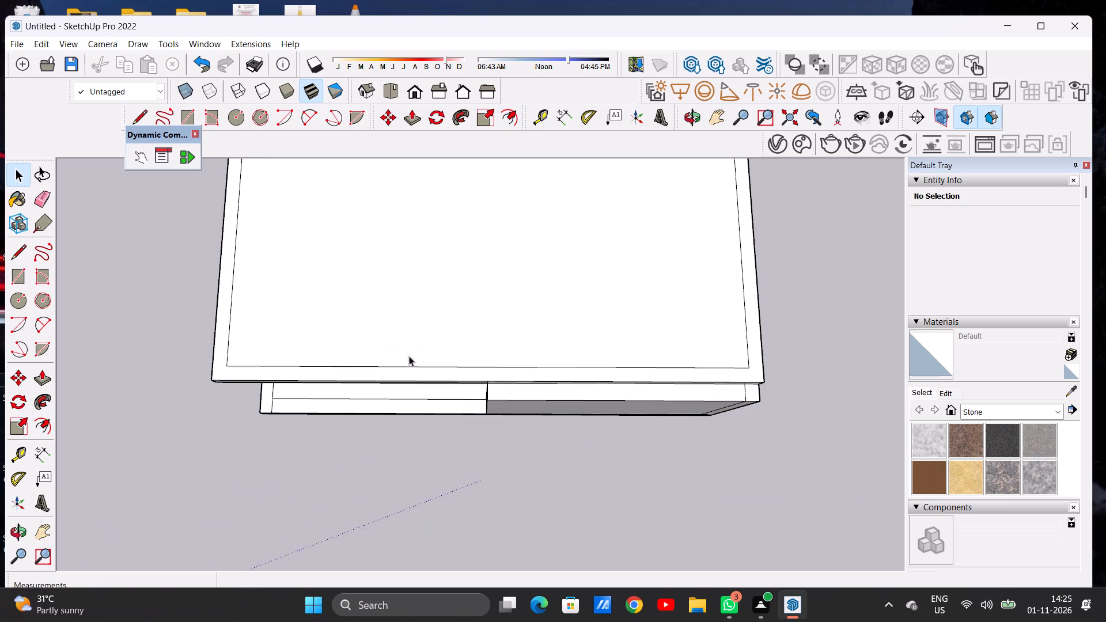
{"action": "middle_click_drag", "start_coordinate": [408, 355], "coordinate": [427, 280]}
{"action": "scroll", "coordinate": [354, 312], "scroll_direction": "down", "scroll_amount": 6}
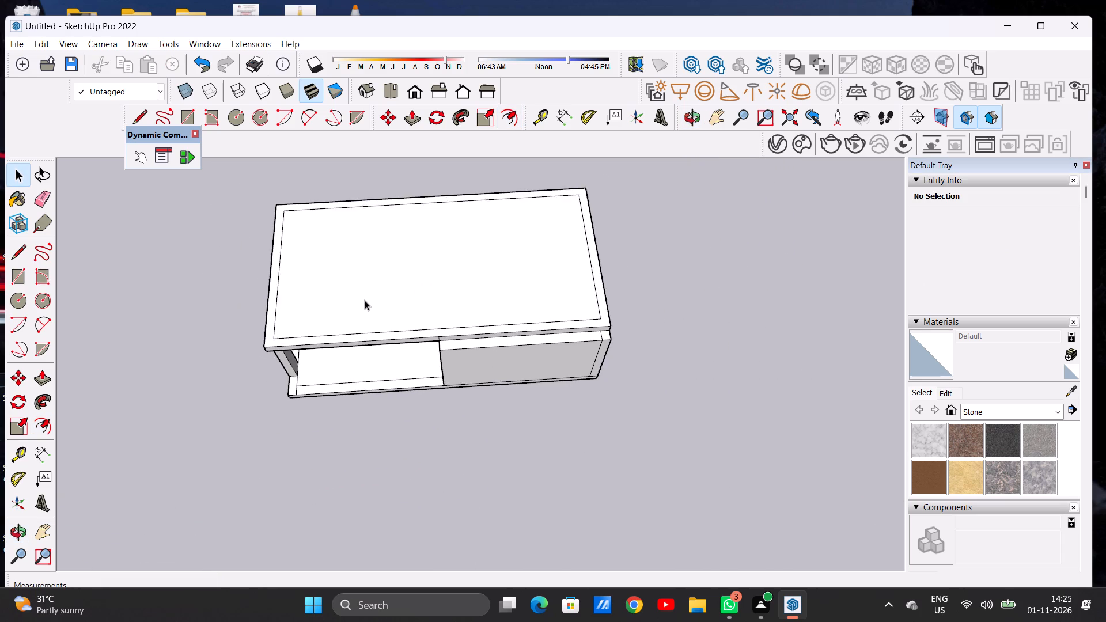
{"action": "scroll", "coordinate": [365, 300], "scroll_direction": "up", "scroll_amount": 7}
{"action": "scroll", "coordinate": [488, 340], "scroll_direction": "down", "scroll_amount": 7}
{"action": "middle_click_drag", "start_coordinate": [363, 354], "coordinate": [352, 266]}
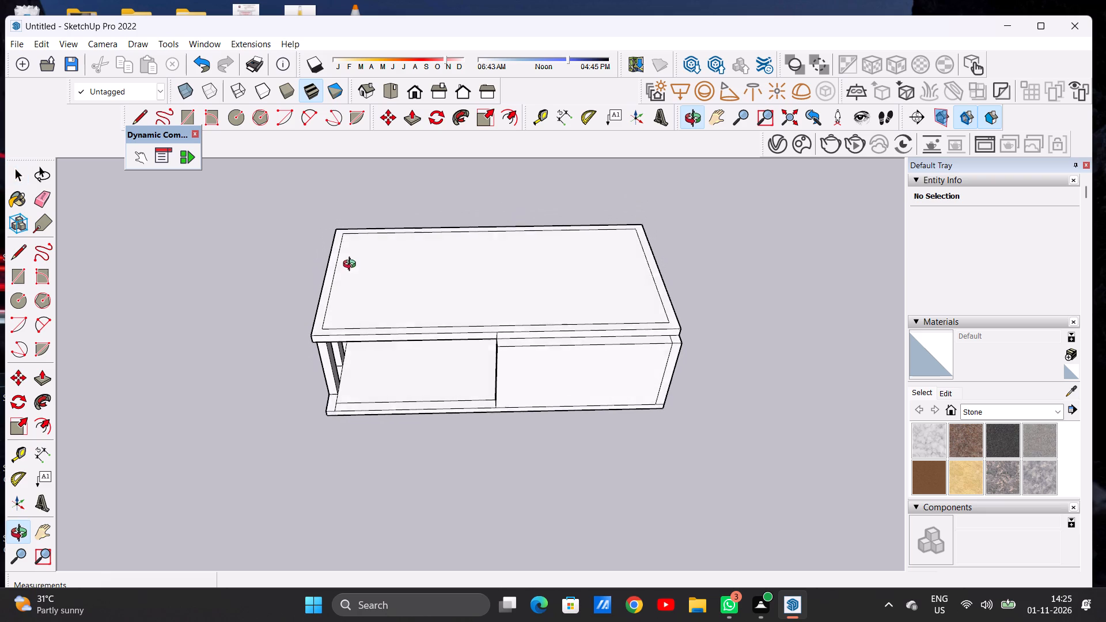
{"action": "middle_click_drag", "start_coordinate": [352, 266], "coordinate": [351, 264]}
{"action": "scroll", "coordinate": [698, 320], "scroll_direction": "up", "scroll_amount": 9}
{"action": "scroll", "coordinate": [657, 327], "scroll_direction": "down", "scroll_amount": 1}
{"action": "scroll", "coordinate": [657, 327], "scroll_direction": "up", "scroll_amount": 5}
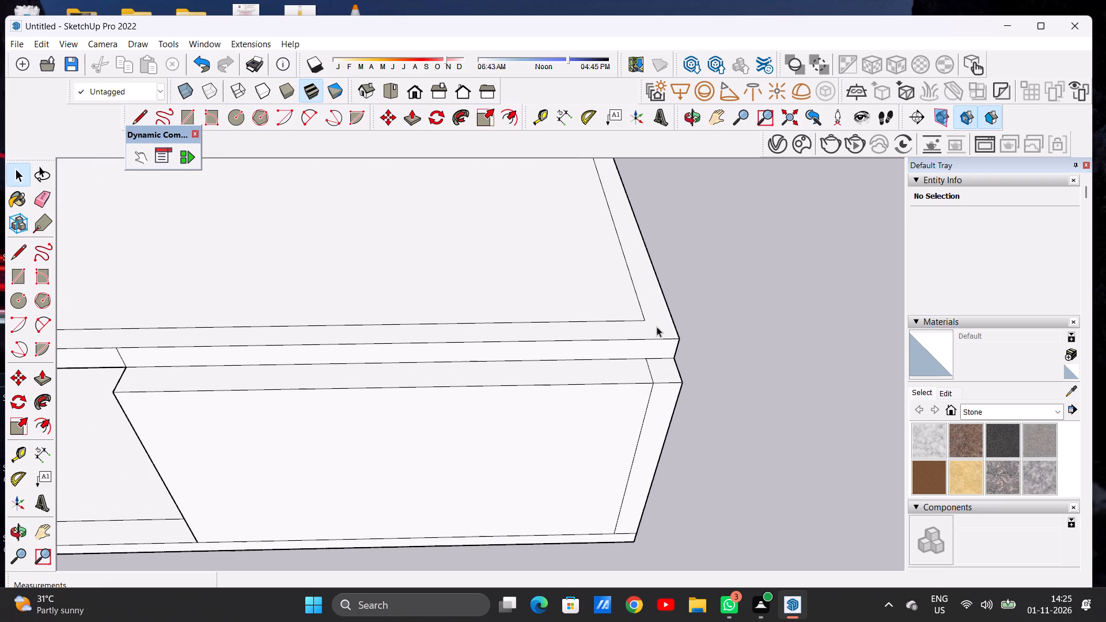
{"action": "key", "text": "l"}
{"action": "scroll", "coordinate": [655, 320], "scroll_direction": "up", "scroll_amount": 4}
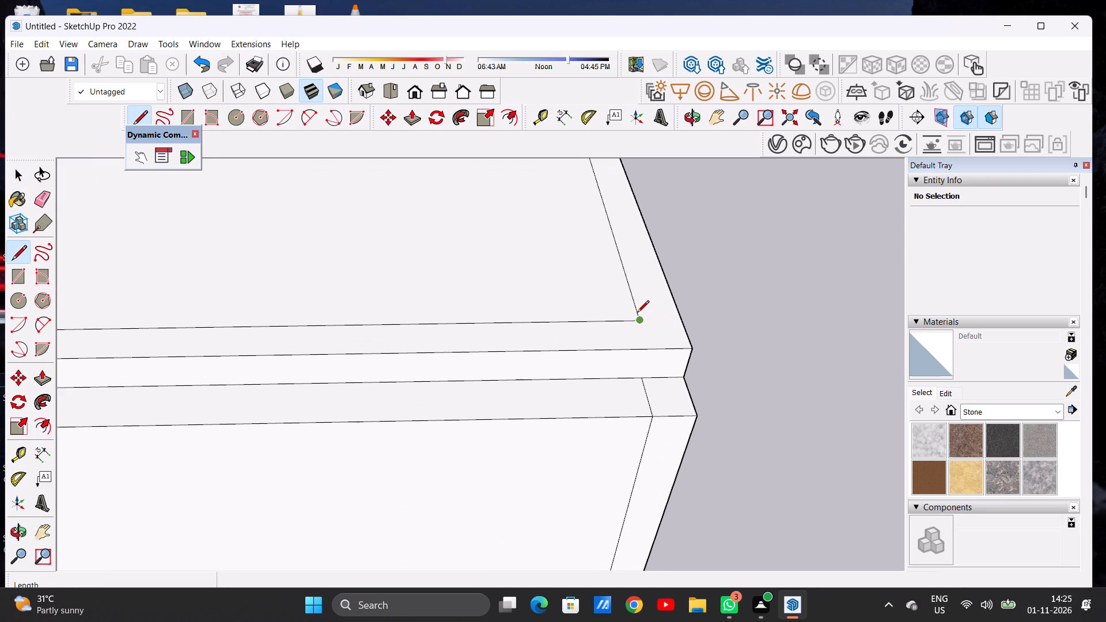
{"action": "left_click", "coordinate": [637, 313]}
{"action": "left_click", "coordinate": [647, 346]}
Draw a line about 1' 2 1/8" long from the inset outline's front left corner to the roof's front edge.
{"action": "scroll", "coordinate": [634, 322], "scroll_direction": "down", "scroll_amount": 2}
{"action": "scroll", "coordinate": [636, 324], "scroll_direction": "up", "scroll_amount": 1}
{"action": "scroll", "coordinate": [636, 324], "scroll_direction": "down", "scroll_amount": 6}
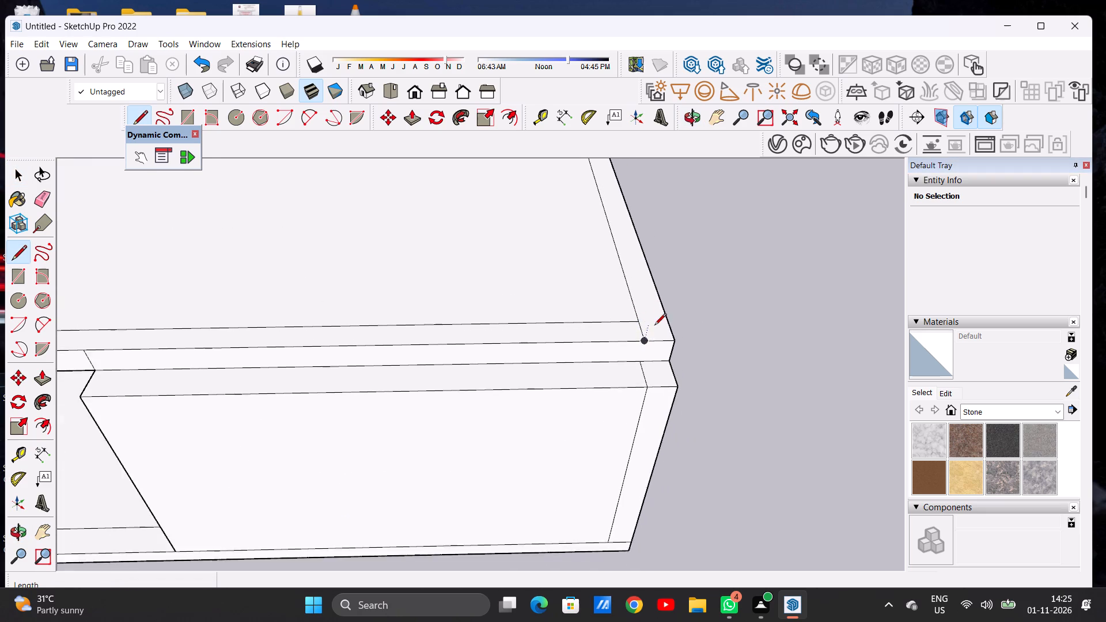
{"action": "scroll", "coordinate": [654, 326], "scroll_direction": "down", "scroll_amount": 7}
{"action": "scroll", "coordinate": [206, 328], "scroll_direction": "up", "scroll_amount": 15}
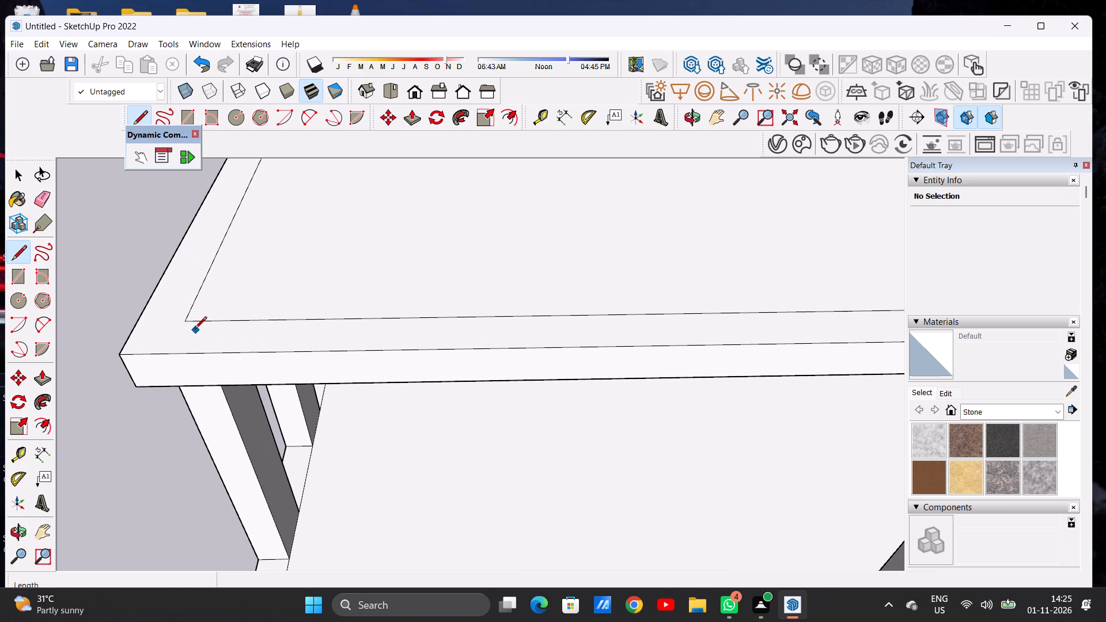
{"action": "left_click", "coordinate": [185, 323]}
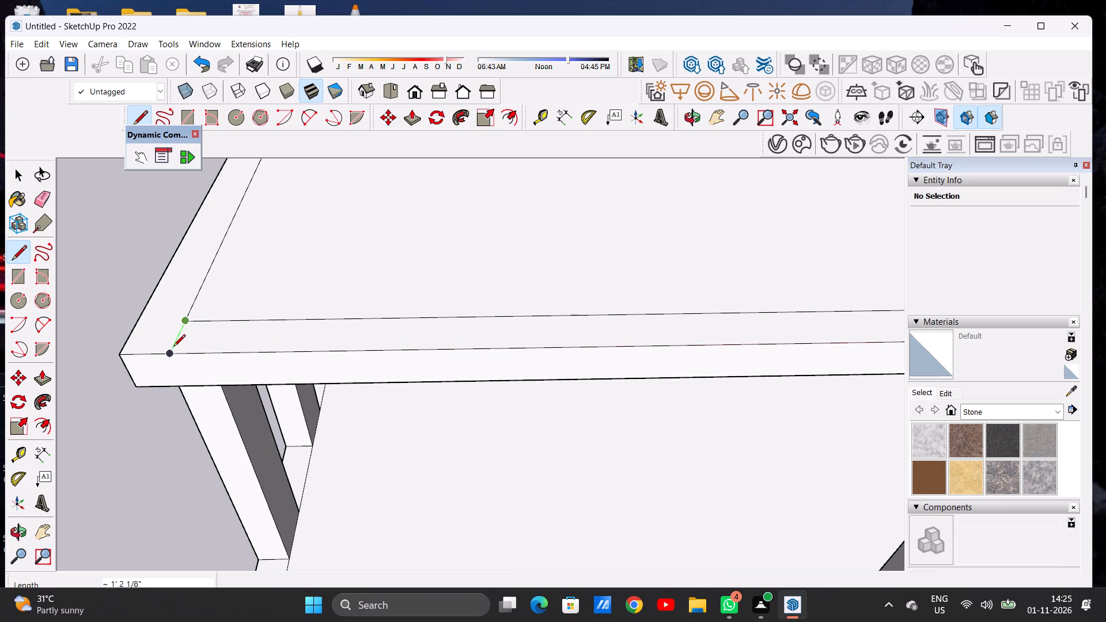
{"action": "left_click", "coordinate": [173, 347]}
{"action": "key", "text": "space"}
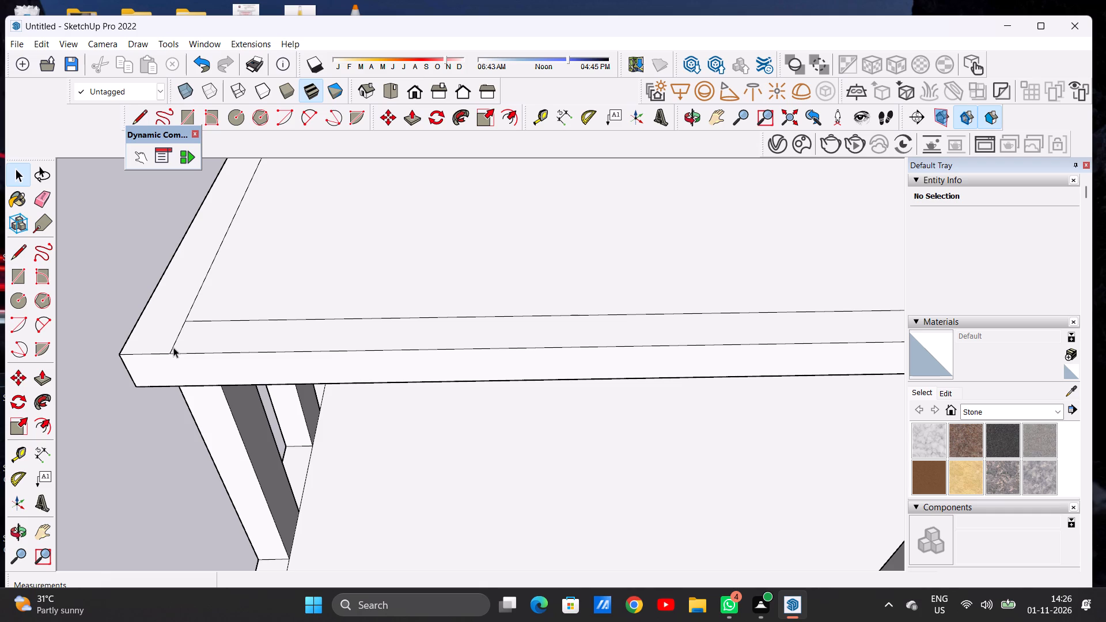
Push/Pull the U-shaped border along the roof's back and sides up 10' to form upper-storey walls.
{"action": "scroll", "coordinate": [177, 352], "scroll_direction": "down", "scroll_amount": 8}
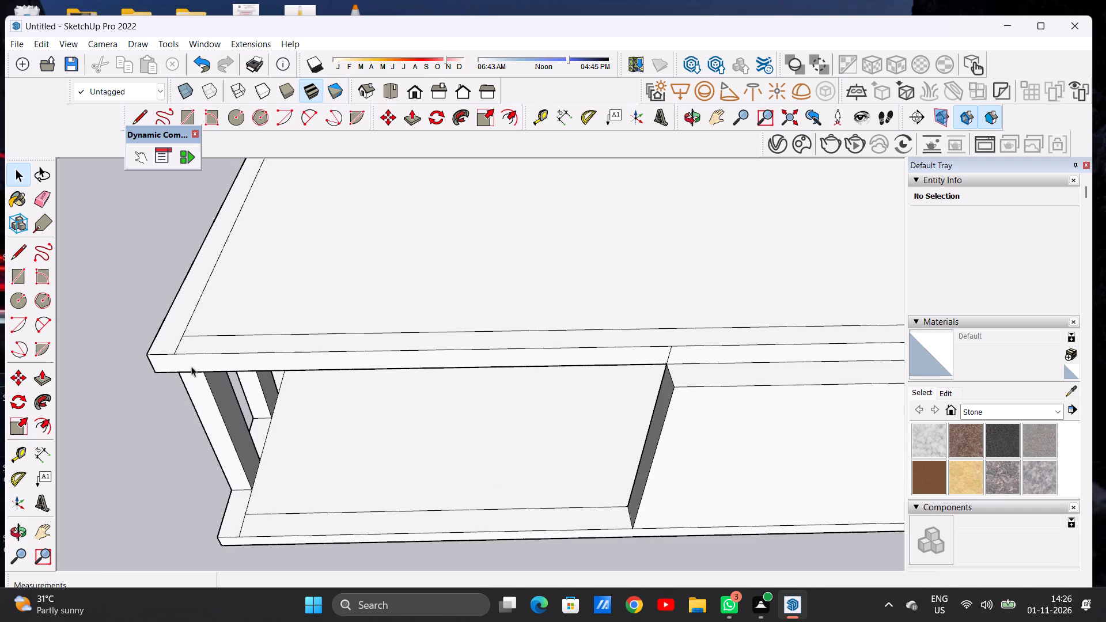
{"action": "scroll", "coordinate": [199, 374], "scroll_direction": "down", "scroll_amount": 17}
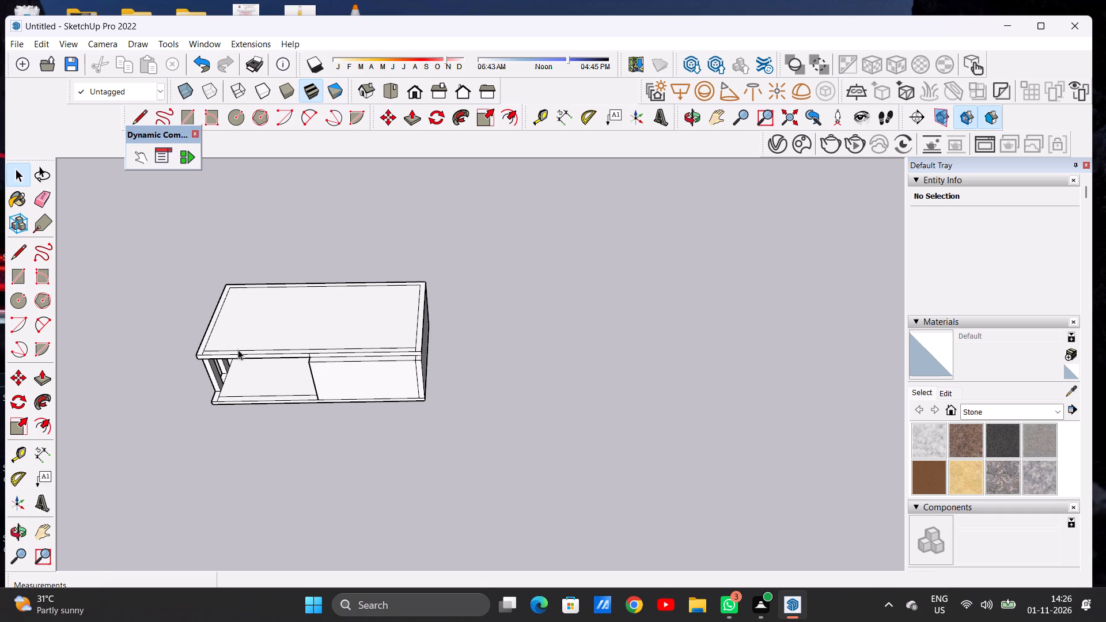
{"action": "scroll", "coordinate": [259, 349], "scroll_direction": "down", "scroll_amount": 4}
{"action": "middle_click_drag", "start_coordinate": [240, 366], "coordinate": [286, 320]}
{"action": "scroll", "coordinate": [474, 361], "scroll_direction": "down", "scroll_amount": 4}
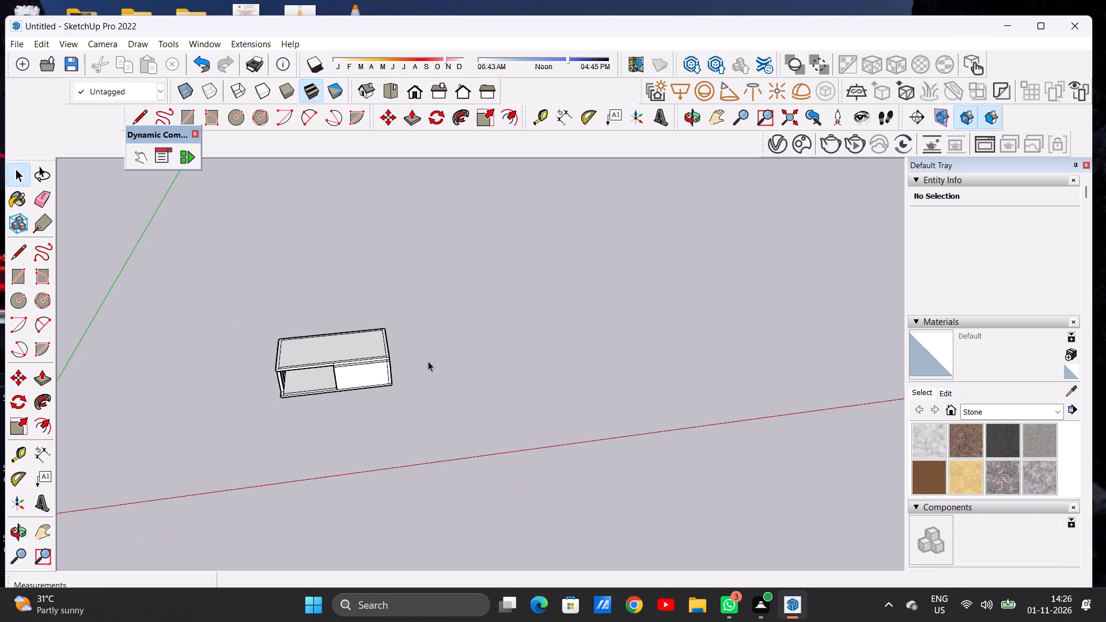
{"action": "scroll", "coordinate": [285, 359], "scroll_direction": "up", "scroll_amount": 8}
{"action": "middle_click_drag", "start_coordinate": [339, 381], "coordinate": [334, 333]}
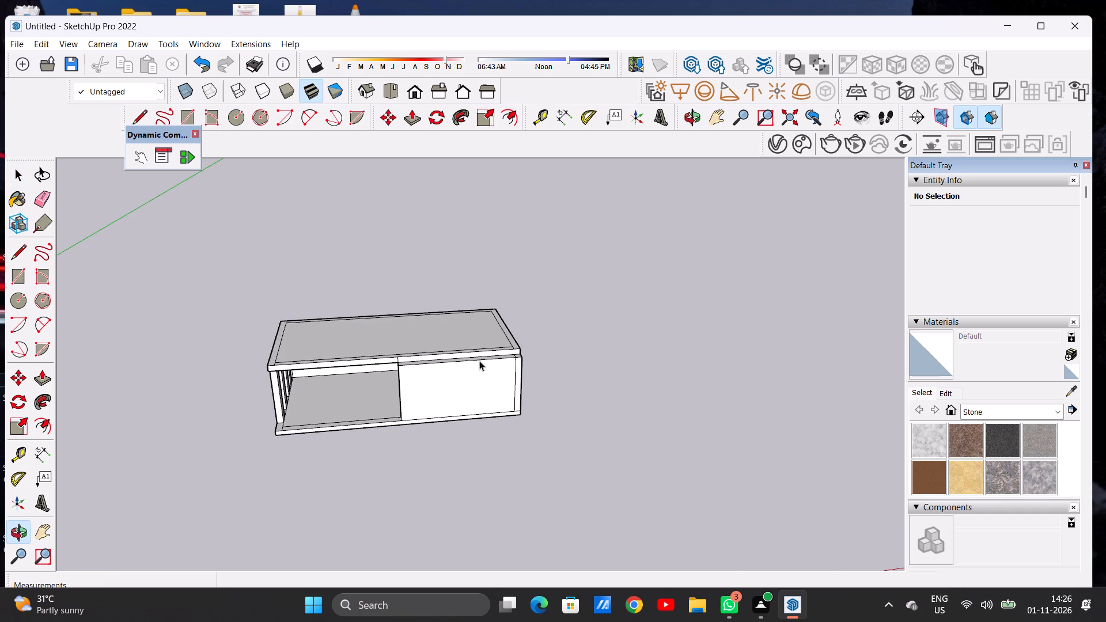
{"action": "middle_click_drag", "start_coordinate": [483, 364], "coordinate": [468, 344]}
{"action": "middle_click_drag", "start_coordinate": [526, 362], "coordinate": [492, 366]}
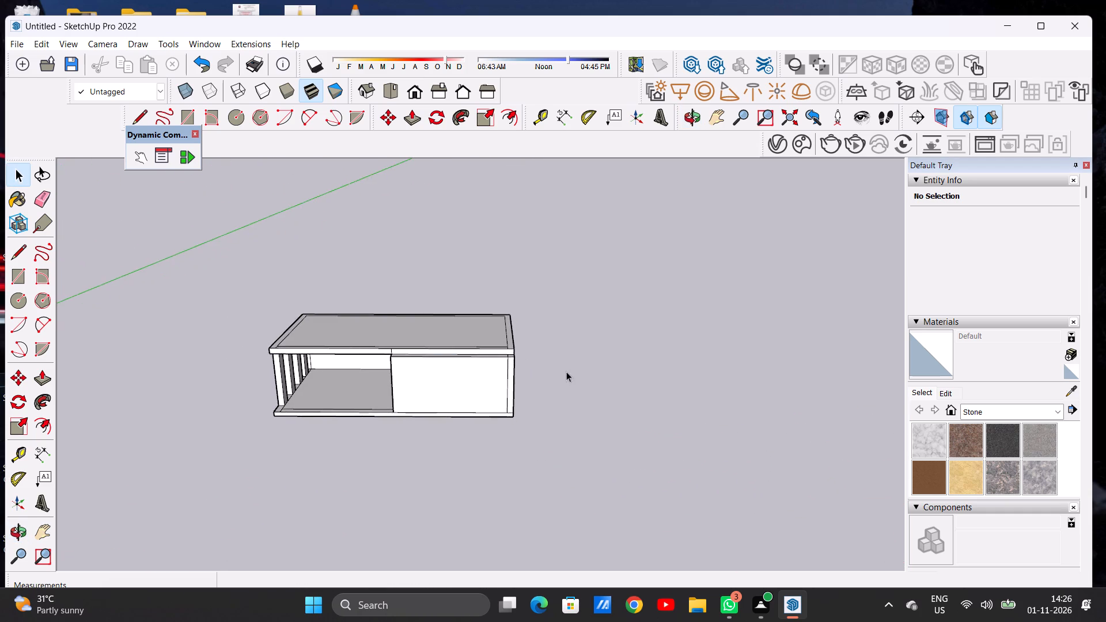
{"action": "scroll", "coordinate": [566, 372], "scroll_direction": "down", "scroll_amount": 1}
{"action": "scroll", "coordinate": [567, 374], "scroll_direction": "up", "scroll_amount": 1}
{"action": "scroll", "coordinate": [567, 374], "scroll_direction": "down", "scroll_amount": 3}
{"action": "scroll", "coordinate": [454, 310], "scroll_direction": "up", "scroll_amount": 8}
{"action": "middle_click_drag", "start_coordinate": [588, 379], "coordinate": [579, 367]}
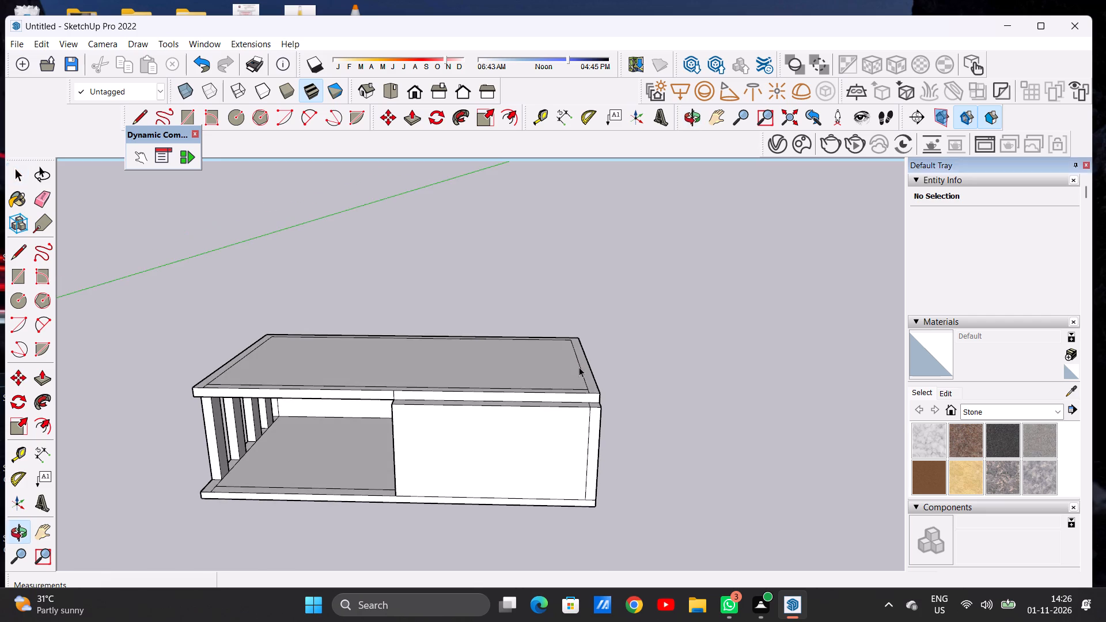
{"action": "scroll", "coordinate": [592, 380], "scroll_direction": "up", "scroll_amount": 5}
{"action": "key", "text": "p"}
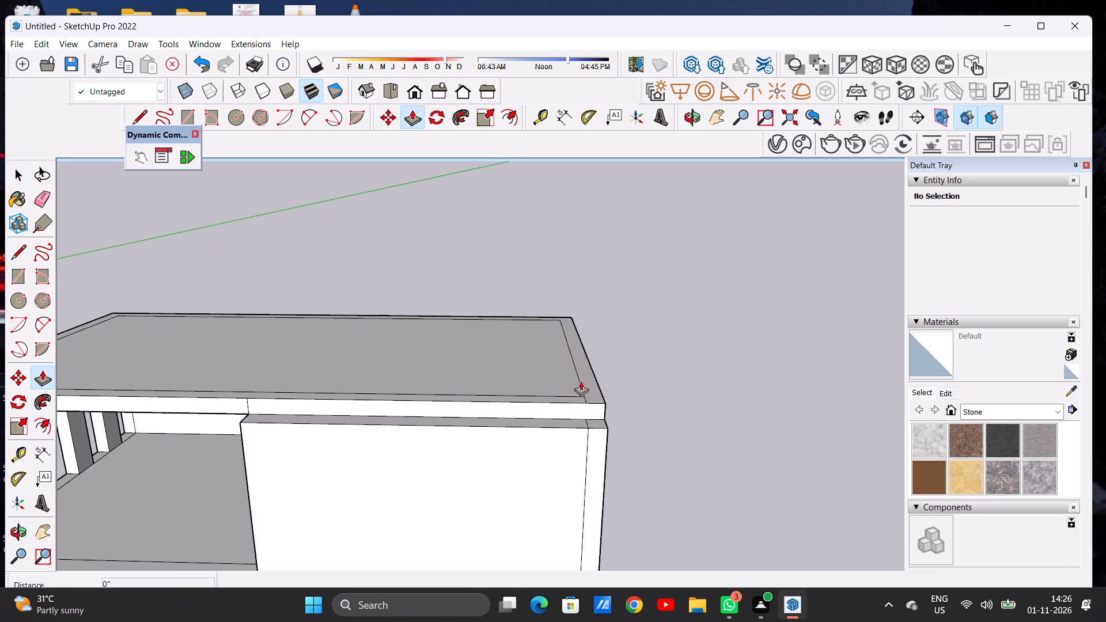
{"action": "left_click", "coordinate": [597, 387]}
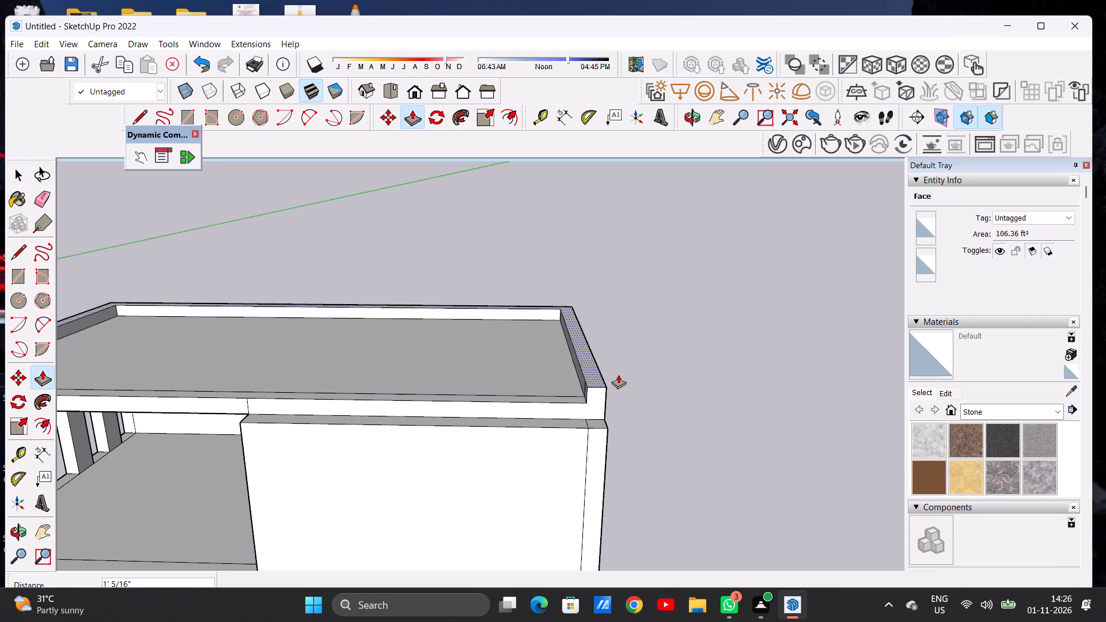
{"action": "scroll", "coordinate": [618, 374], "scroll_direction": "down", "scroll_amount": 9}
{"action": "middle_click_drag", "start_coordinate": [617, 296], "coordinate": [623, 268]}
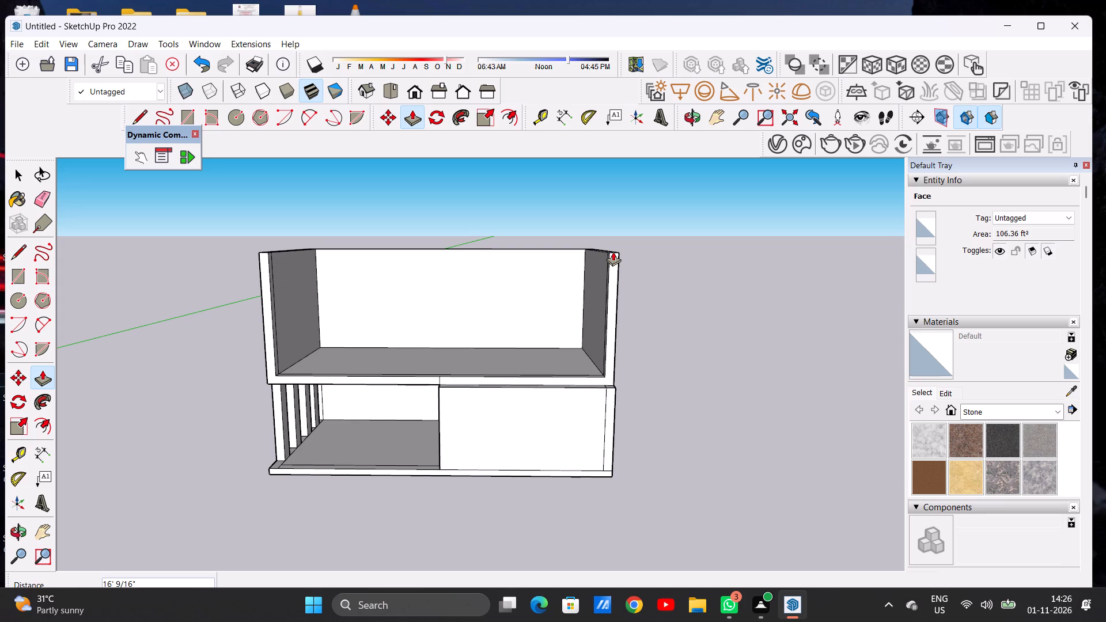
{"action": "type", "text": "10'"}
{"action": "key", "text": "Return"}
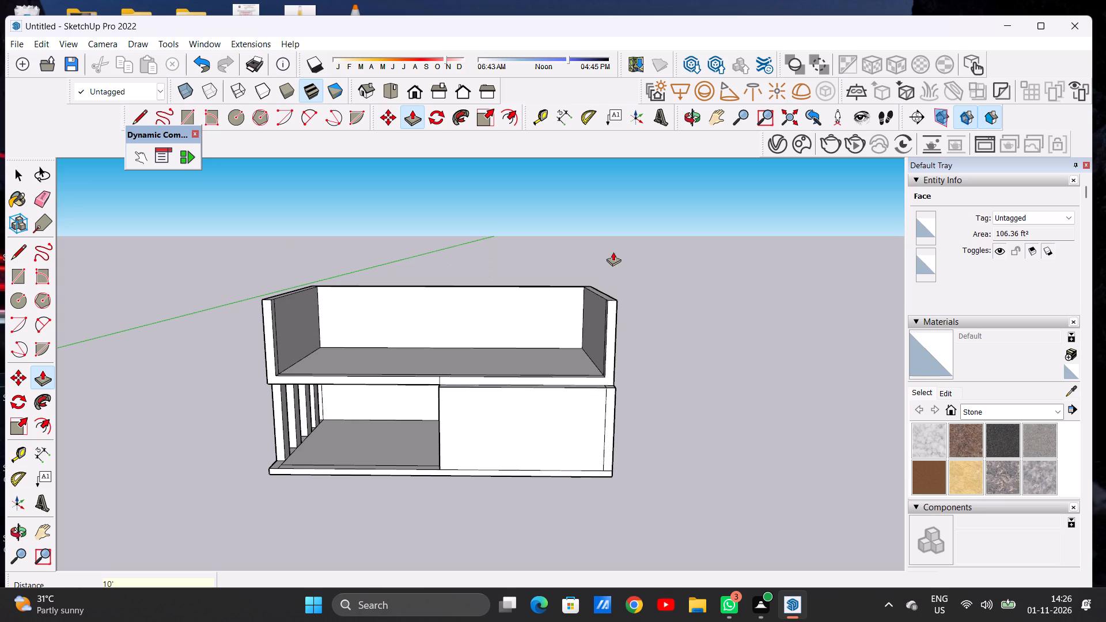
{"action": "key", "text": "space"}
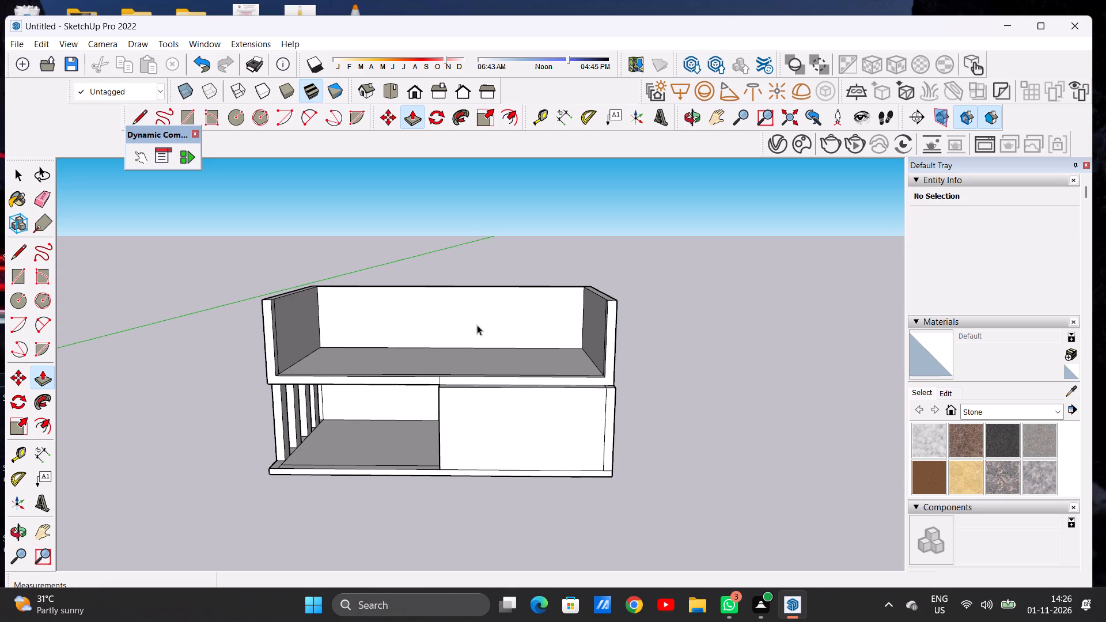
Draw a line about 43' 1 3/8" long across the upper floor from the left wall's base midpoint to the right wall.
{"action": "middle_click_drag", "start_coordinate": [474, 329], "coordinate": [466, 462]}
{"action": "scroll", "coordinate": [409, 361], "scroll_direction": "up", "scroll_amount": 3}
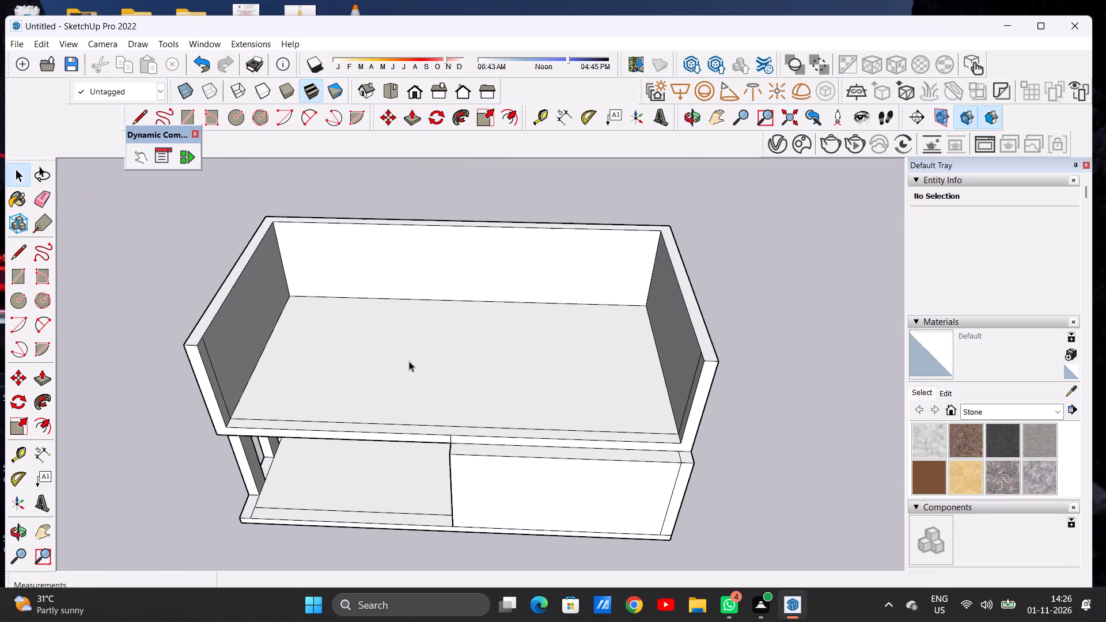
{"action": "key", "text": "l"}
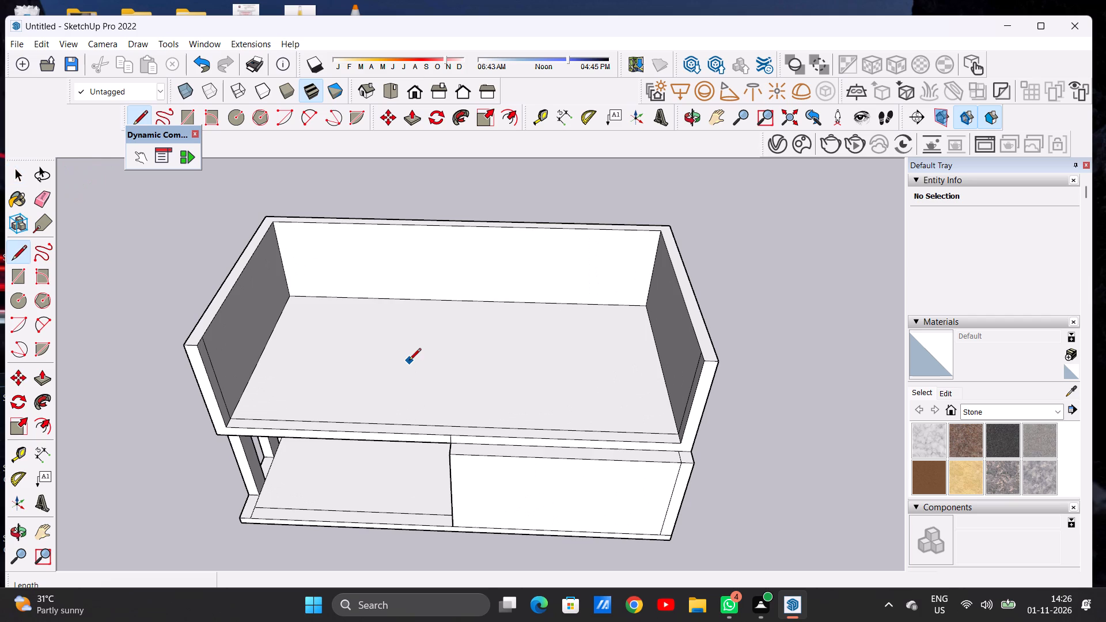
{"action": "left_click", "coordinate": [267, 352]}
{"action": "scroll", "coordinate": [378, 358], "scroll_direction": "down", "scroll_amount": 4}
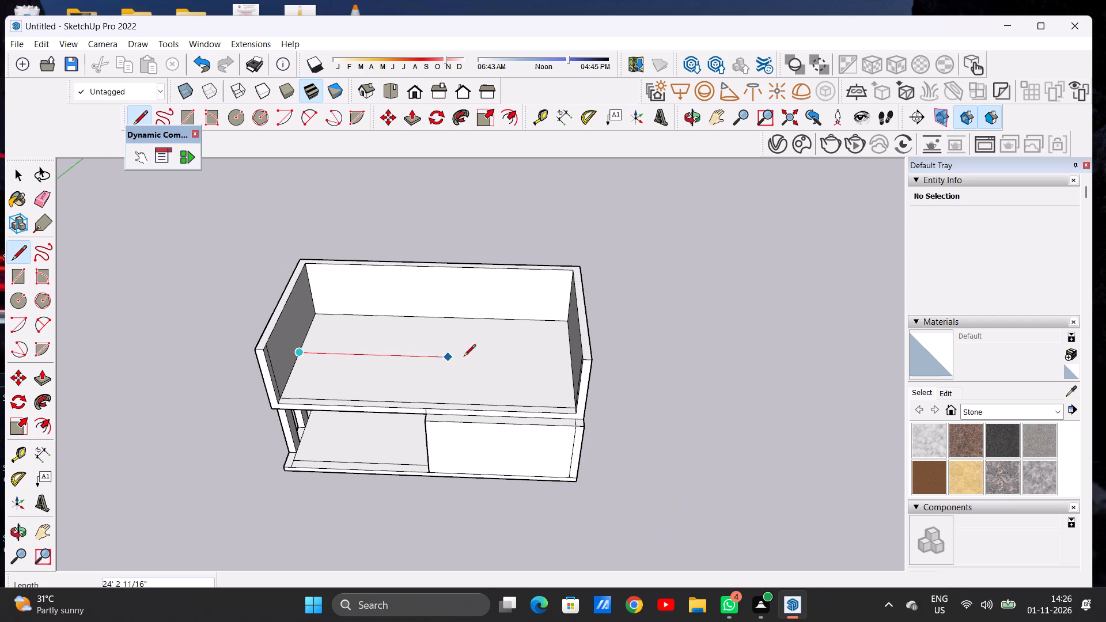
{"action": "scroll", "coordinate": [546, 360], "scroll_direction": "up", "scroll_amount": 4}
{"action": "scroll", "coordinate": [546, 360], "scroll_direction": "down", "scroll_amount": 1}
{"action": "scroll", "coordinate": [546, 360], "scroll_direction": "up", "scroll_amount": 1}
{"action": "left_click", "coordinate": [584, 361]}
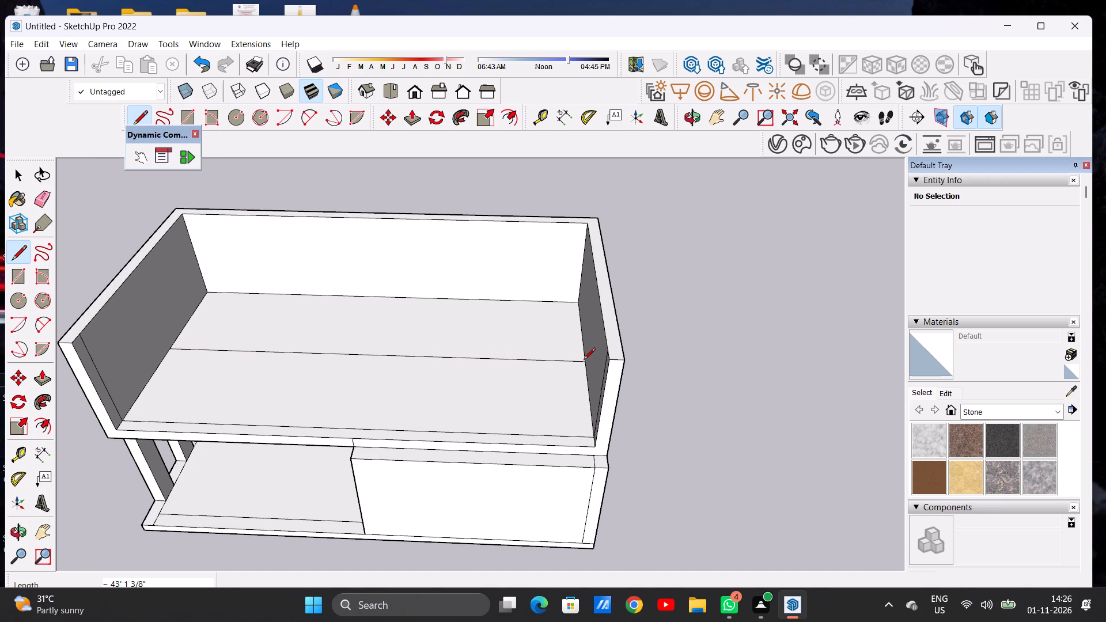
Draw a second line about 43' 1 3/8" long across the upper floor, parallel to and just in front of the first cross-wall line.
{"action": "scroll", "coordinate": [550, 347], "scroll_direction": "down", "scroll_amount": 5}
{"action": "middle_click_drag", "start_coordinate": [446, 355], "coordinate": [453, 386]}
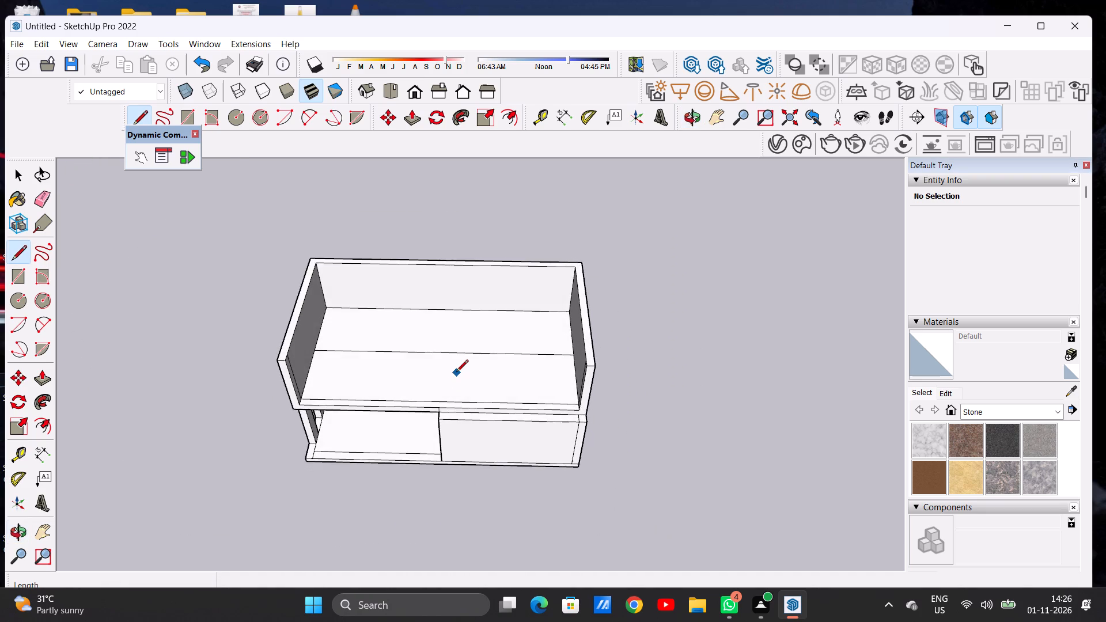
{"action": "scroll", "coordinate": [456, 373], "scroll_direction": "up", "scroll_amount": 5}
{"action": "scroll", "coordinate": [228, 353], "scroll_direction": "up", "scroll_amount": 6}
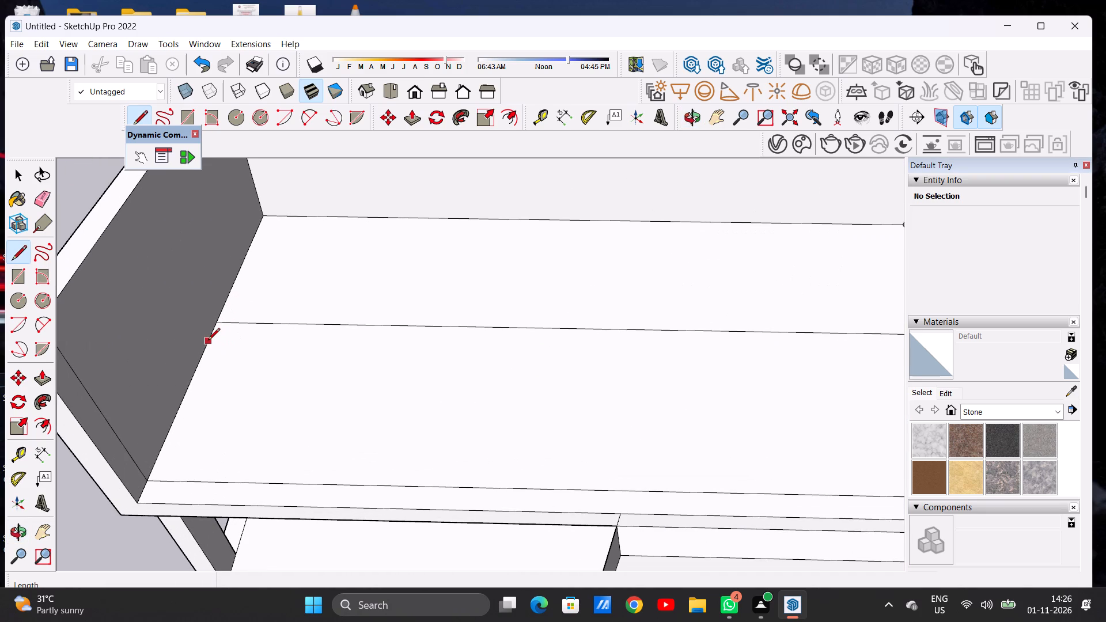
{"action": "left_click", "coordinate": [208, 341]}
{"action": "scroll", "coordinate": [269, 340], "scroll_direction": "down", "scroll_amount": 3}
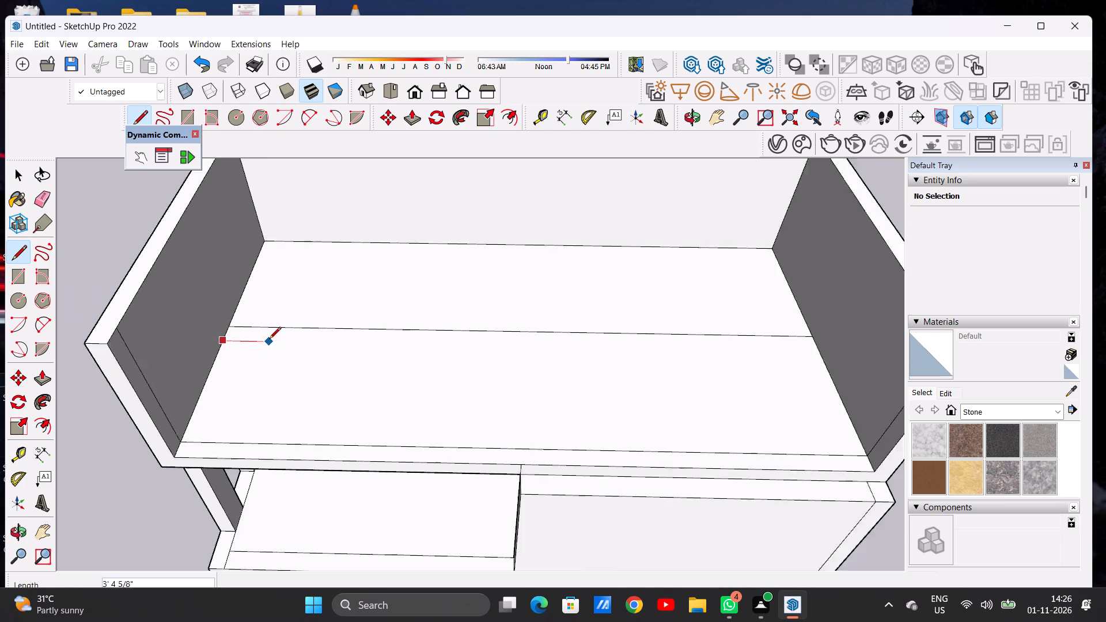
{"action": "scroll", "coordinate": [269, 340], "scroll_direction": "down", "scroll_amount": 4}
{"action": "scroll", "coordinate": [603, 349], "scroll_direction": "up", "scroll_amount": 10}
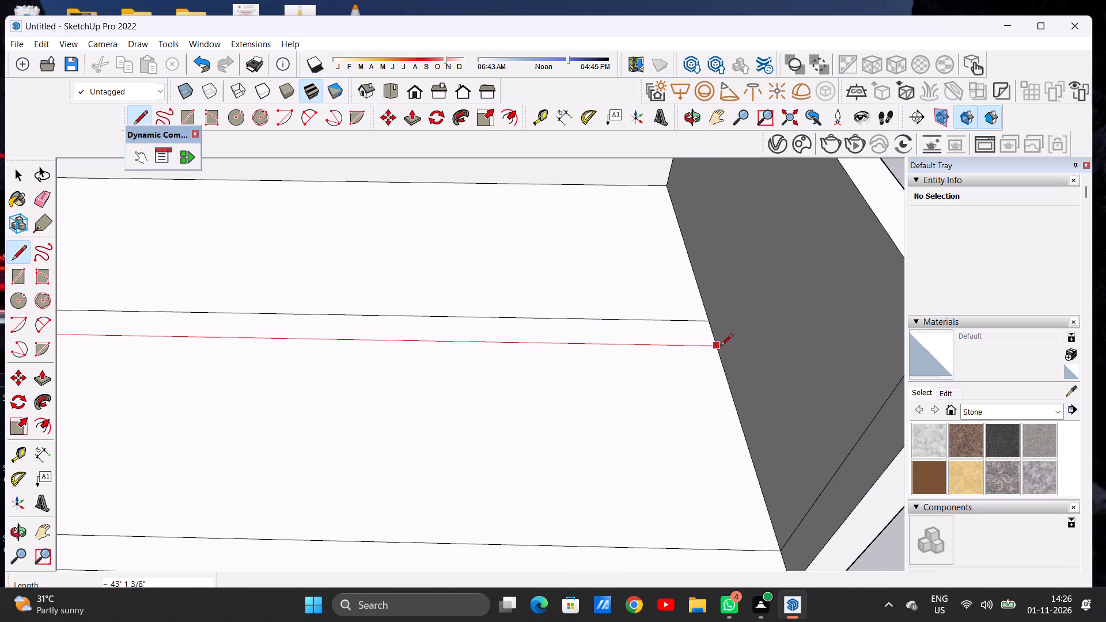
{"action": "left_click", "coordinate": [714, 348]}
{"action": "key", "text": "space"}
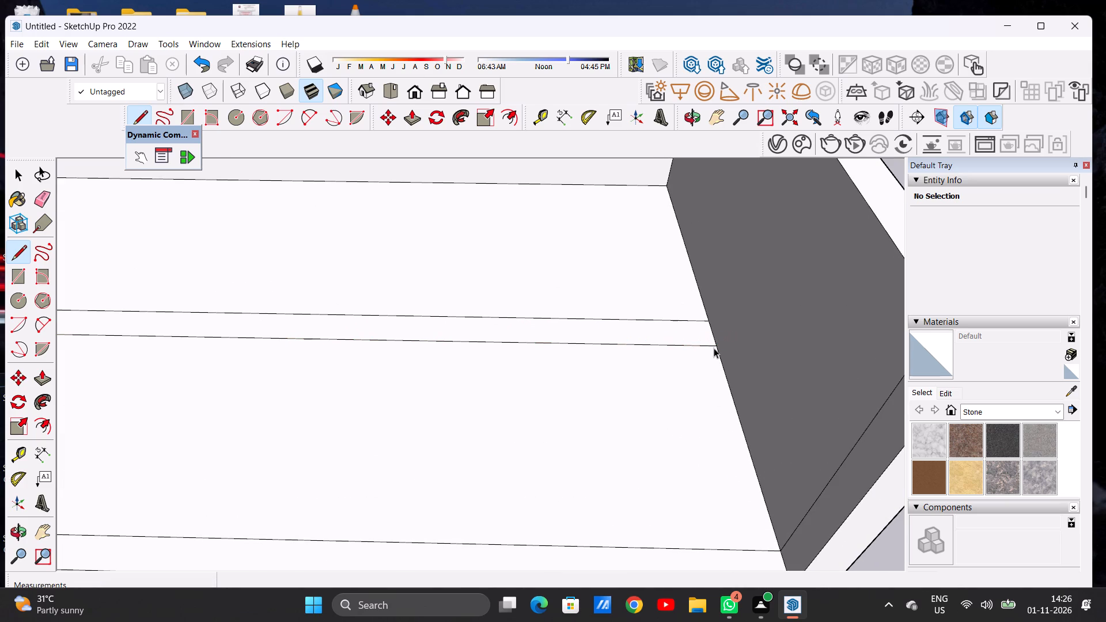
Push/Pull the narrow strip between the two cross-wall lines up 10', level with the upper-storey side walls.
{"action": "scroll", "coordinate": [598, 388], "scroll_direction": "down", "scroll_amount": 15}
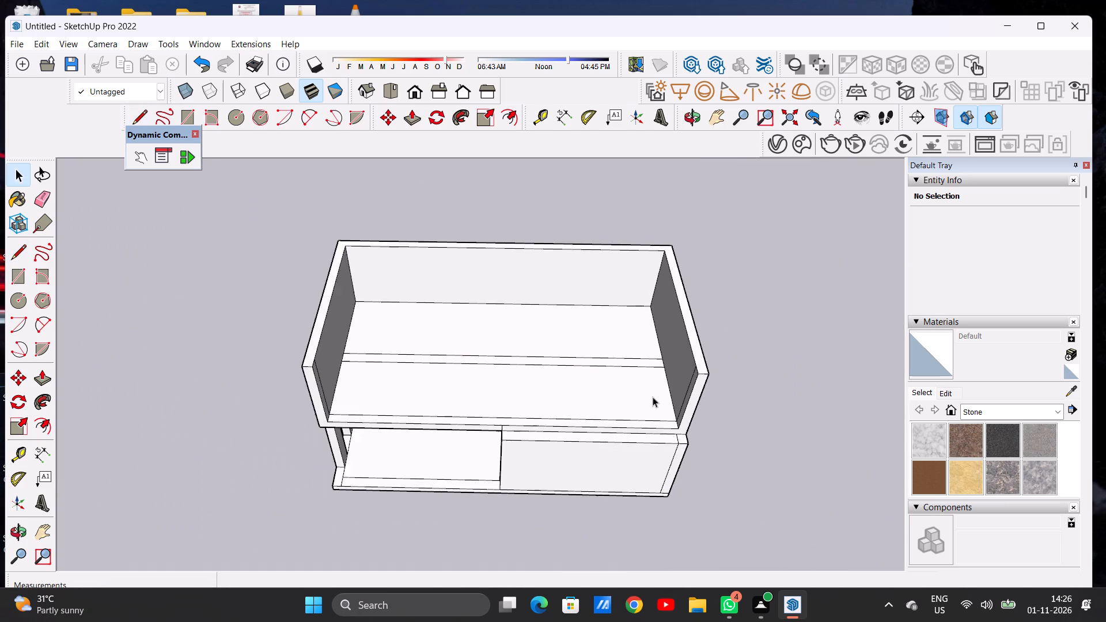
{"action": "middle_click_drag", "start_coordinate": [641, 413], "coordinate": [640, 324]}
{"action": "scroll", "coordinate": [652, 361], "scroll_direction": "up", "scroll_amount": 7}
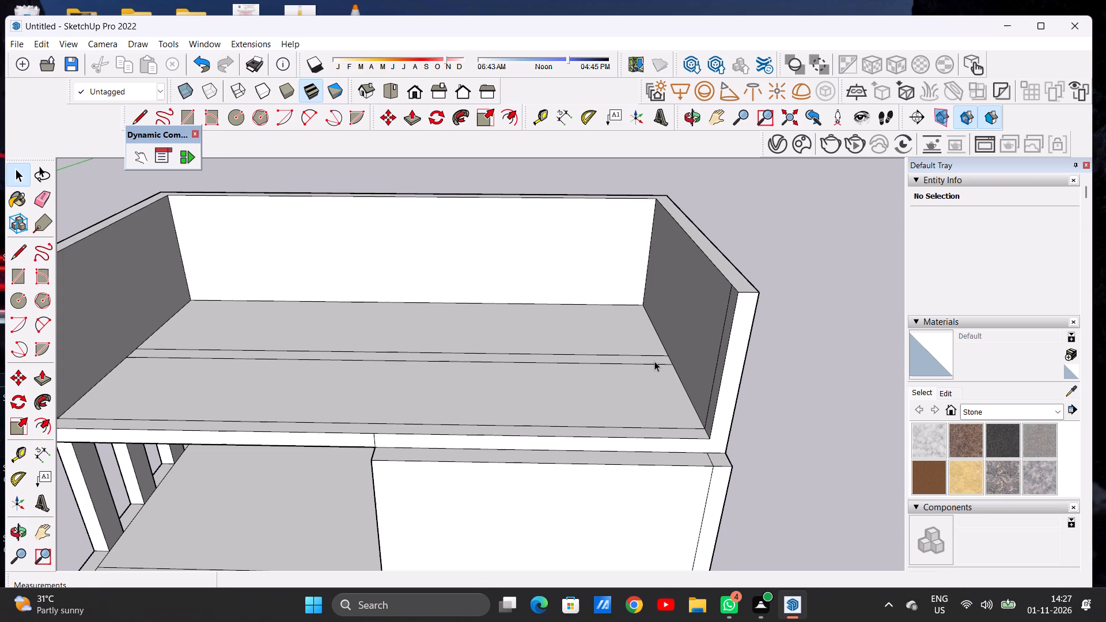
{"action": "key", "text": "p"}
{"action": "scroll", "coordinate": [660, 348], "scroll_direction": "up", "scroll_amount": 4}
{"action": "scroll", "coordinate": [659, 354], "scroll_direction": "down", "scroll_amount": 2}
{"action": "scroll", "coordinate": [659, 355], "scroll_direction": "up", "scroll_amount": 5}
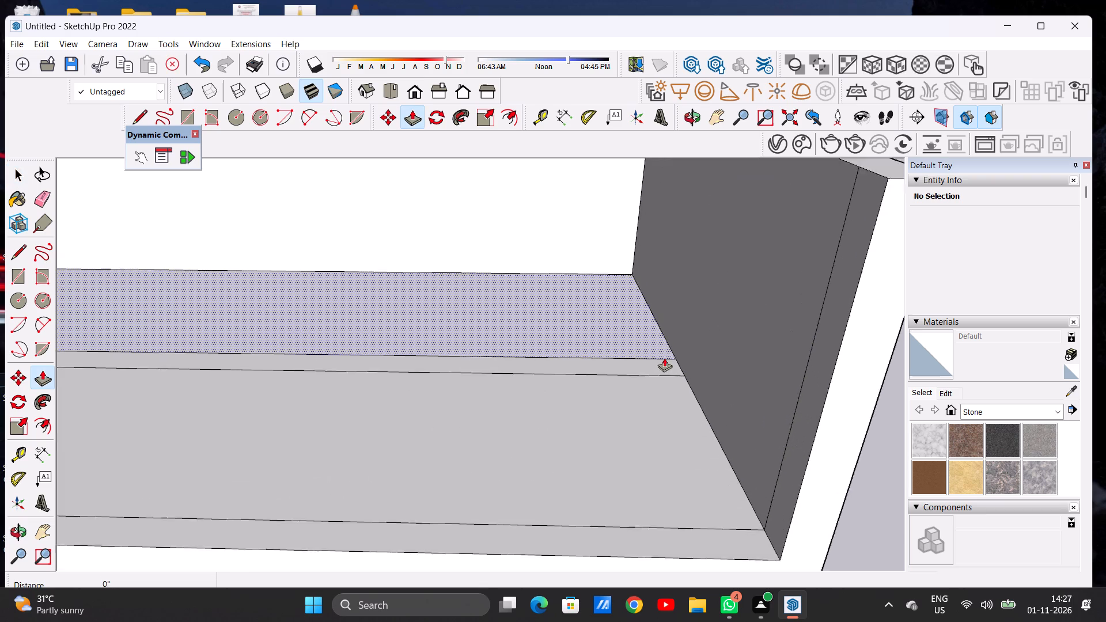
{"action": "scroll", "coordinate": [664, 358], "scroll_direction": "up", "scroll_amount": 3}
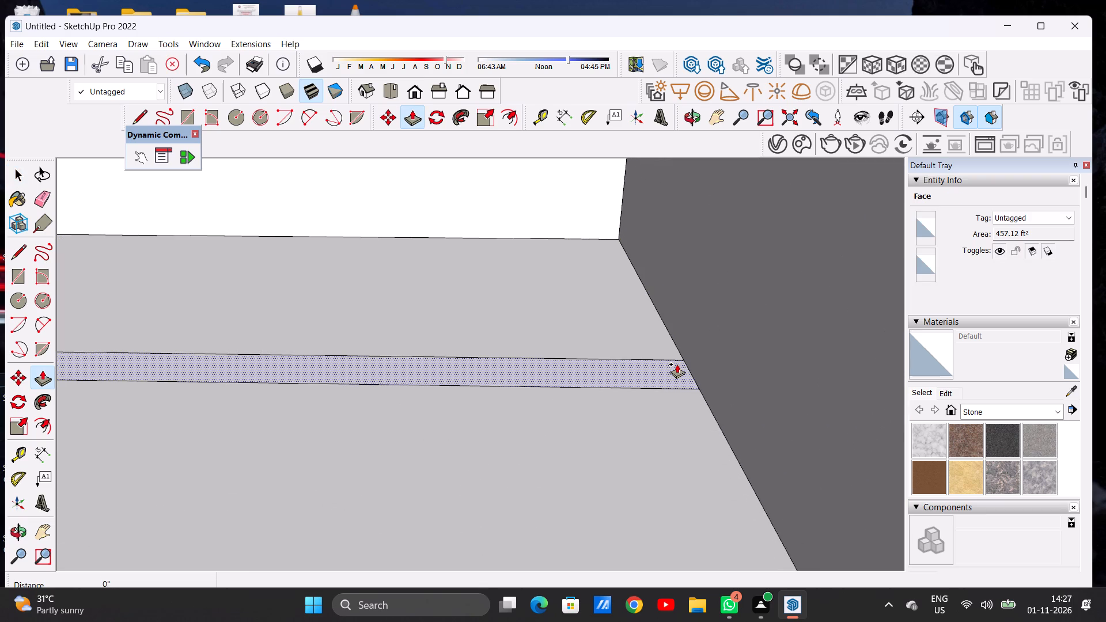
{"action": "left_click", "coordinate": [677, 364]}
{"action": "scroll", "coordinate": [676, 318], "scroll_direction": "down", "scroll_amount": 12}
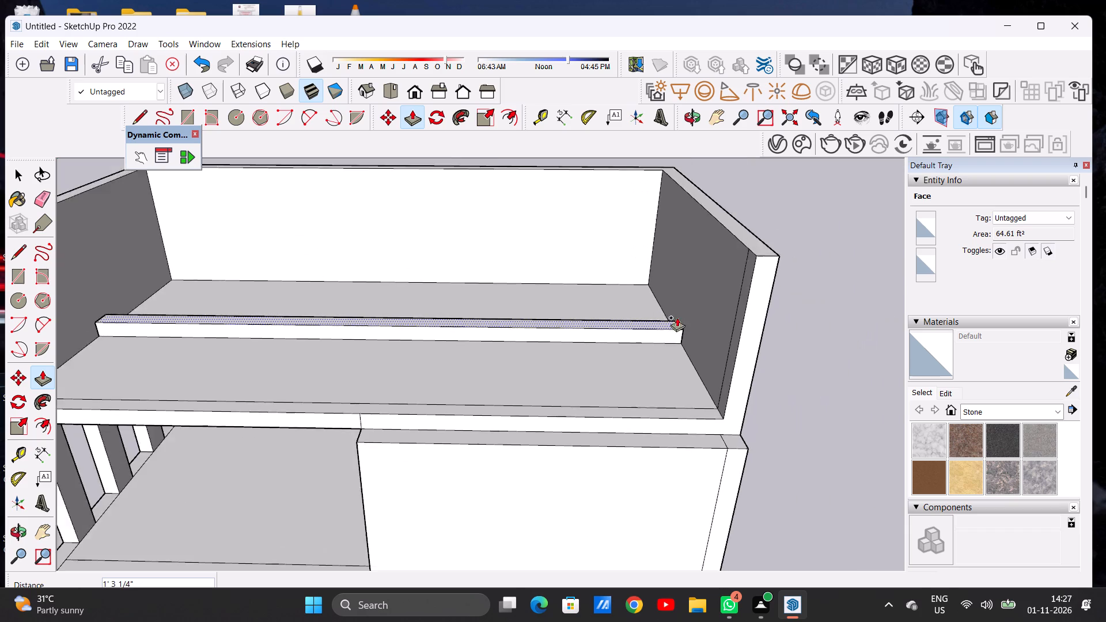
{"action": "scroll", "coordinate": [679, 316], "scroll_direction": "down", "scroll_amount": 9}
{"action": "left_click", "coordinate": [714, 290]}
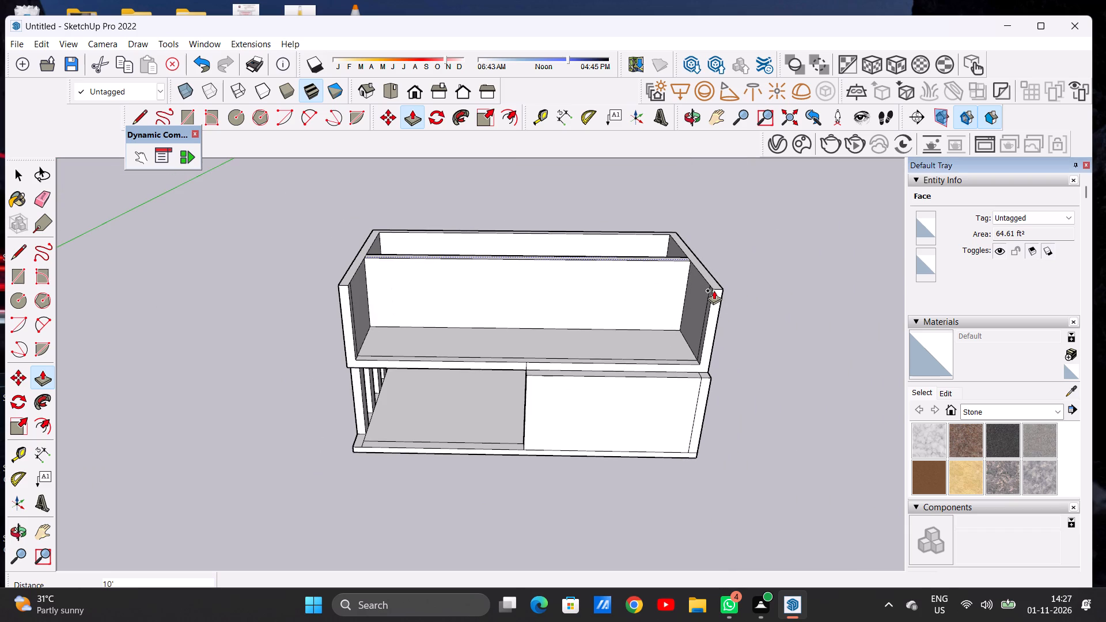
{"action": "key", "text": "space"}
Erase the short dividing edge at the right end of the lower front wall's top face.
{"action": "scroll", "coordinate": [418, 334], "scroll_direction": "down", "scroll_amount": 5}
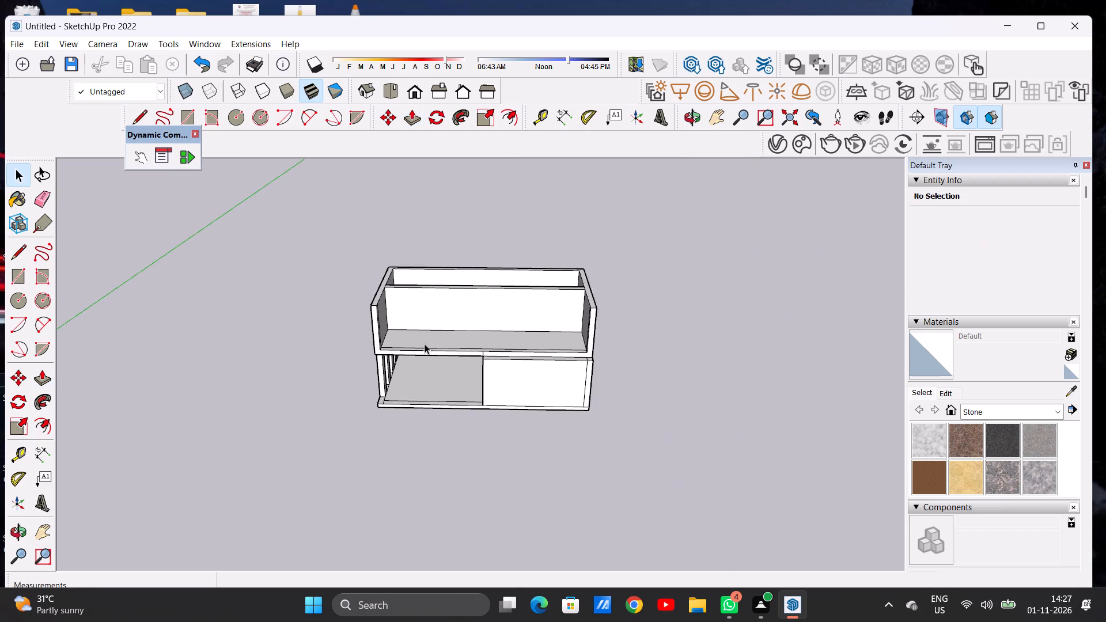
{"action": "middle_click_drag", "start_coordinate": [460, 353], "coordinate": [462, 282]}
{"action": "scroll", "coordinate": [478, 303], "scroll_direction": "up", "scroll_amount": 8}
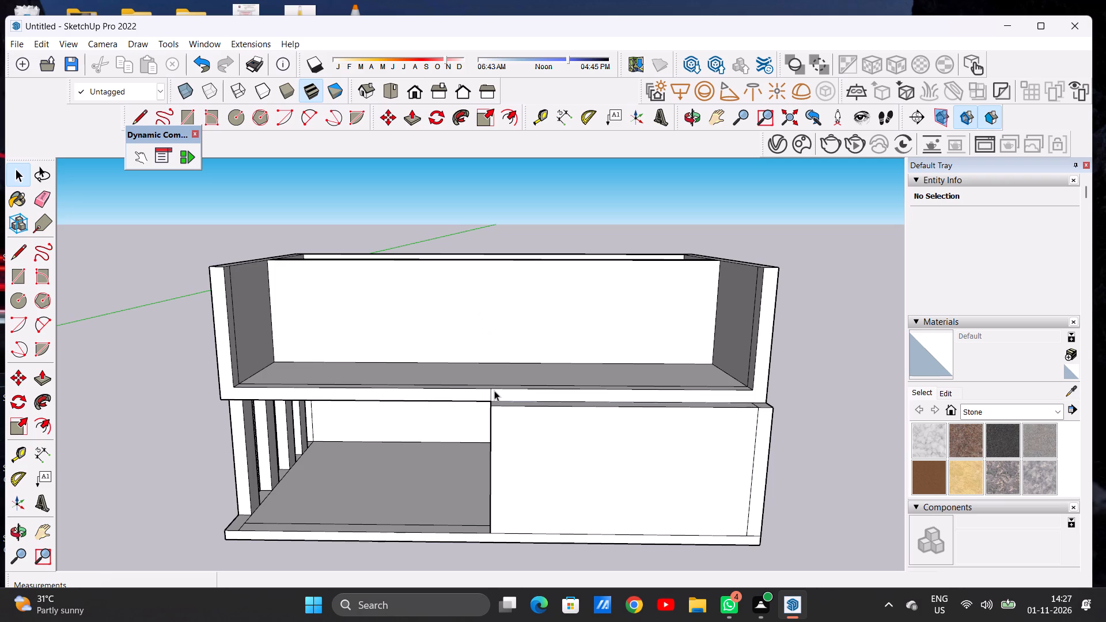
{"action": "scroll", "coordinate": [444, 393], "scroll_direction": "down", "scroll_amount": 7}
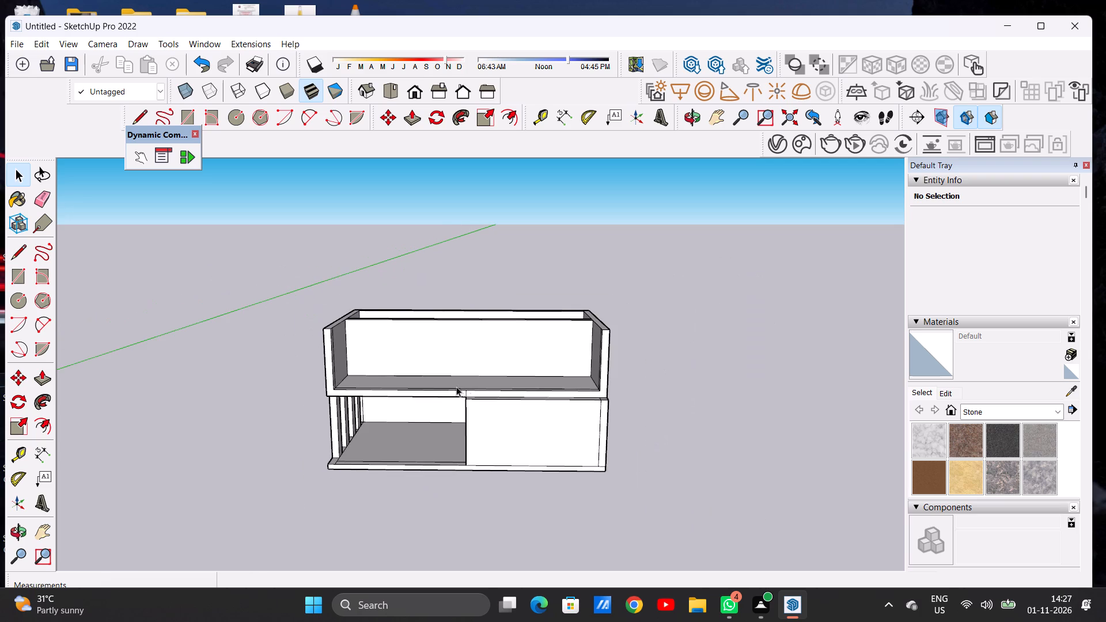
{"action": "middle_click_drag", "start_coordinate": [516, 395], "coordinate": [514, 484]}
{"action": "scroll", "coordinate": [588, 412], "scroll_direction": "up", "scroll_amount": 16}
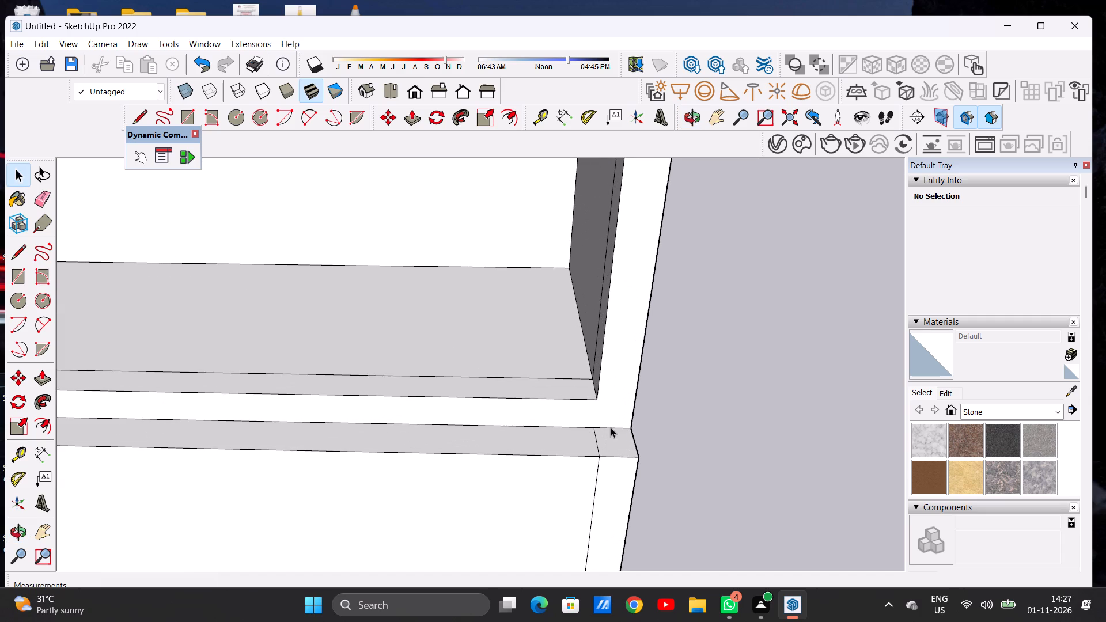
{"action": "key", "text": "e"}
{"action": "scroll", "coordinate": [608, 430], "scroll_direction": "up", "scroll_amount": 4}
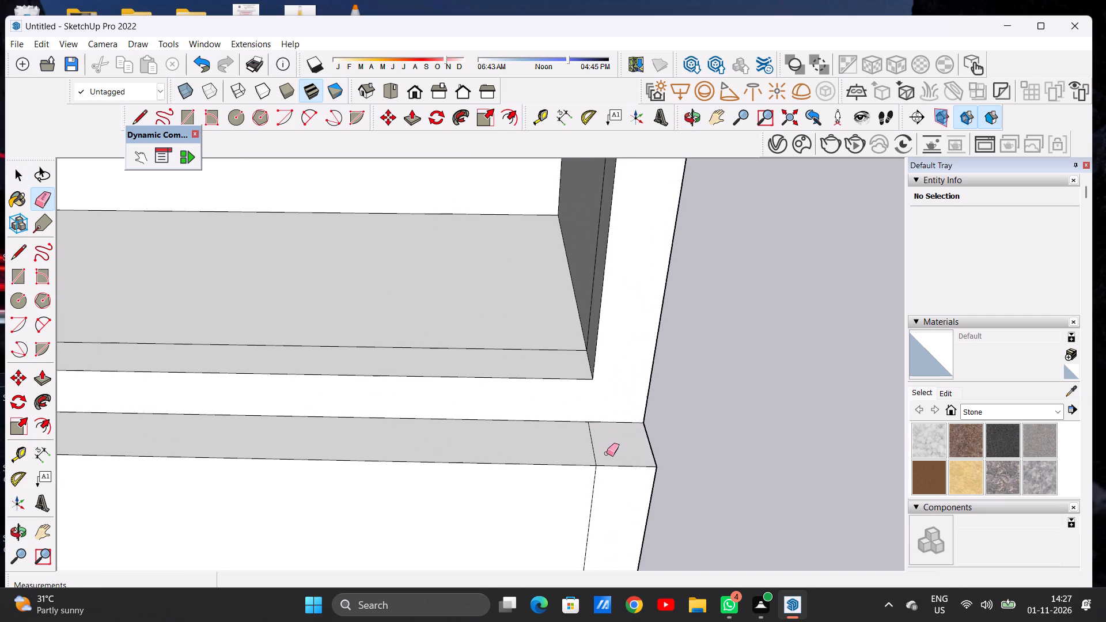
{"action": "left_click_drag", "start_coordinate": [599, 441], "coordinate": [558, 449]}
{"action": "key", "text": "space"}
Push/Pull the top face of the lower front wall up to the top of the upper-storey right side wall.
{"action": "type", "text": "P"}
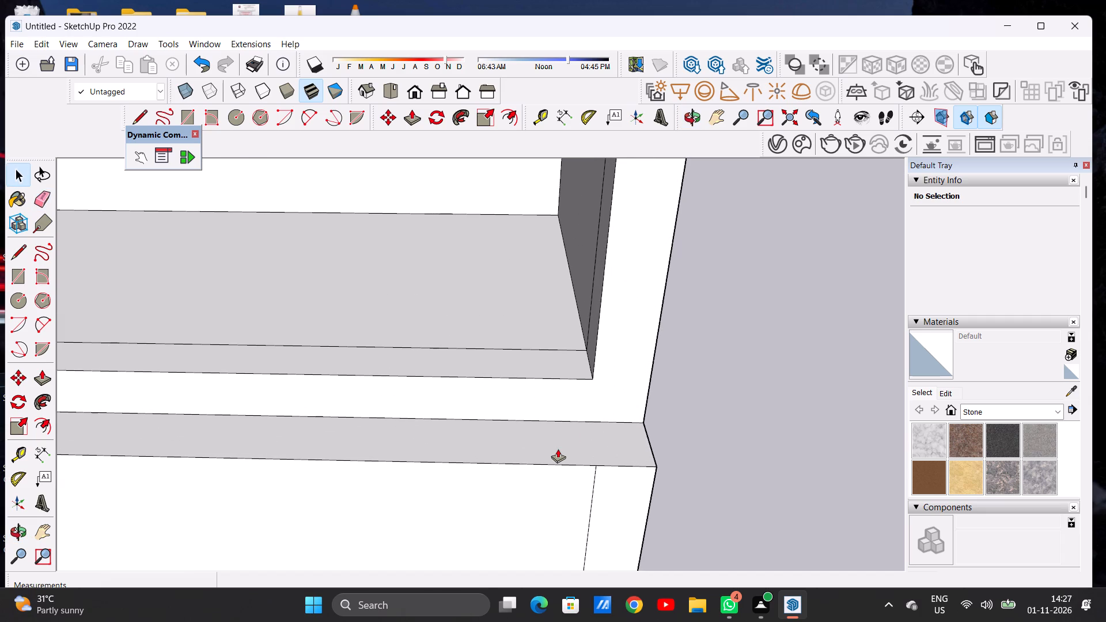
{"action": "left_click", "coordinate": [580, 438]}
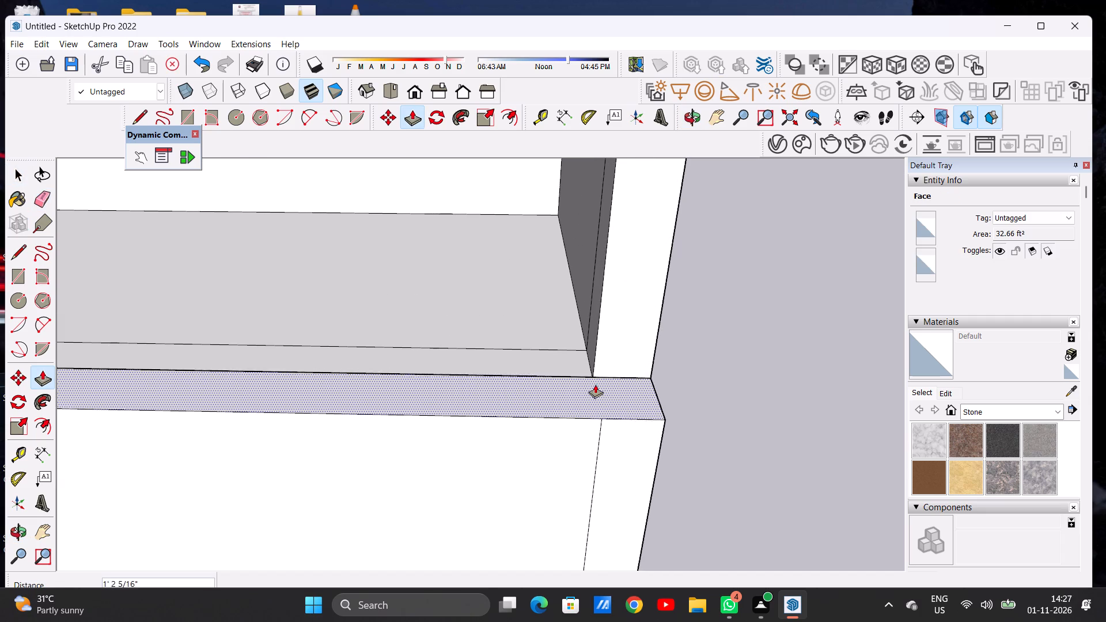
{"action": "scroll", "coordinate": [610, 355], "scroll_direction": "down", "scroll_amount": 15}
{"action": "middle_click_drag", "start_coordinate": [672, 246], "coordinate": [539, 296]}
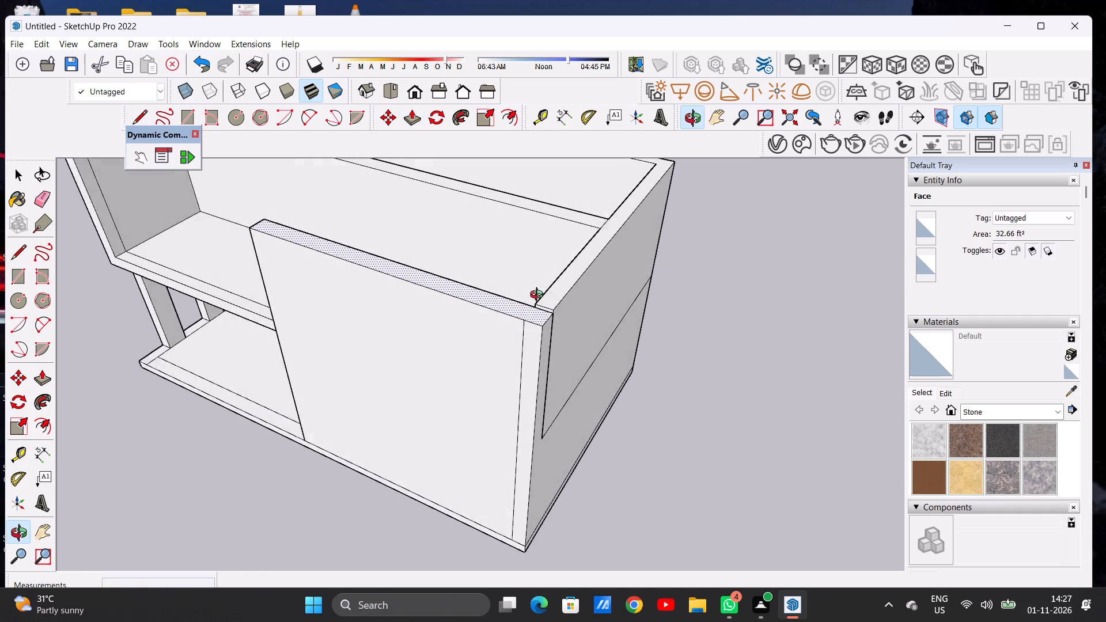
{"action": "middle_click_drag", "start_coordinate": [539, 296], "coordinate": [538, 297]}
{"action": "scroll", "coordinate": [545, 325], "scroll_direction": "up", "scroll_amount": 6}
{"action": "left_click", "coordinate": [548, 312]}
{"action": "key", "text": "space"}
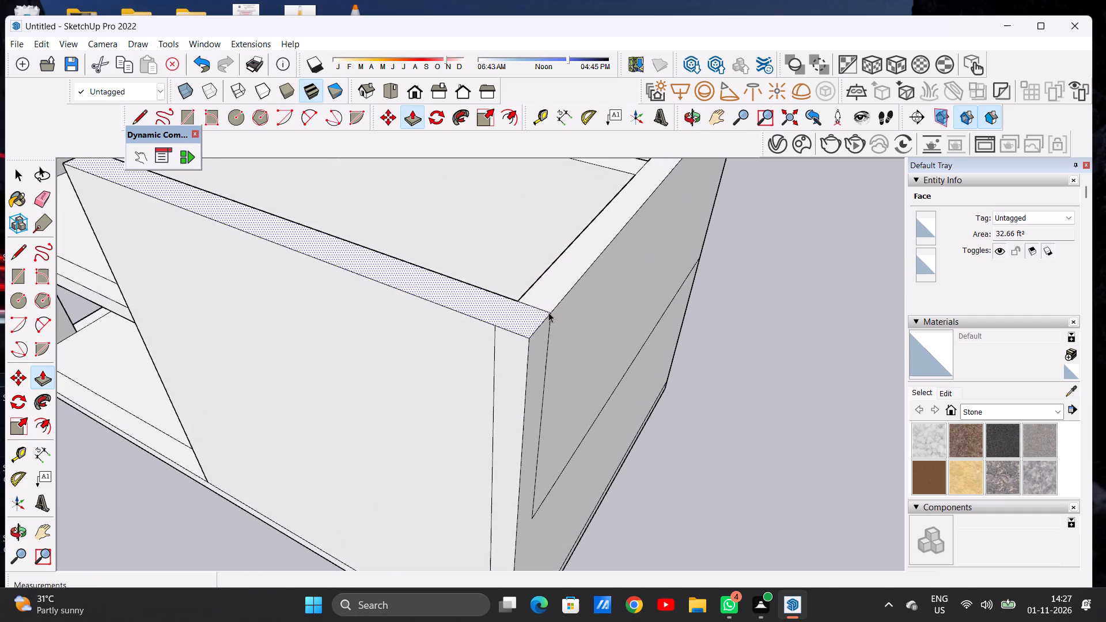
Examine the building's front facade, including the raised front wall and the open bays on both storeys.
{"action": "scroll", "coordinate": [467, 324], "scroll_direction": "down", "scroll_amount": 9}
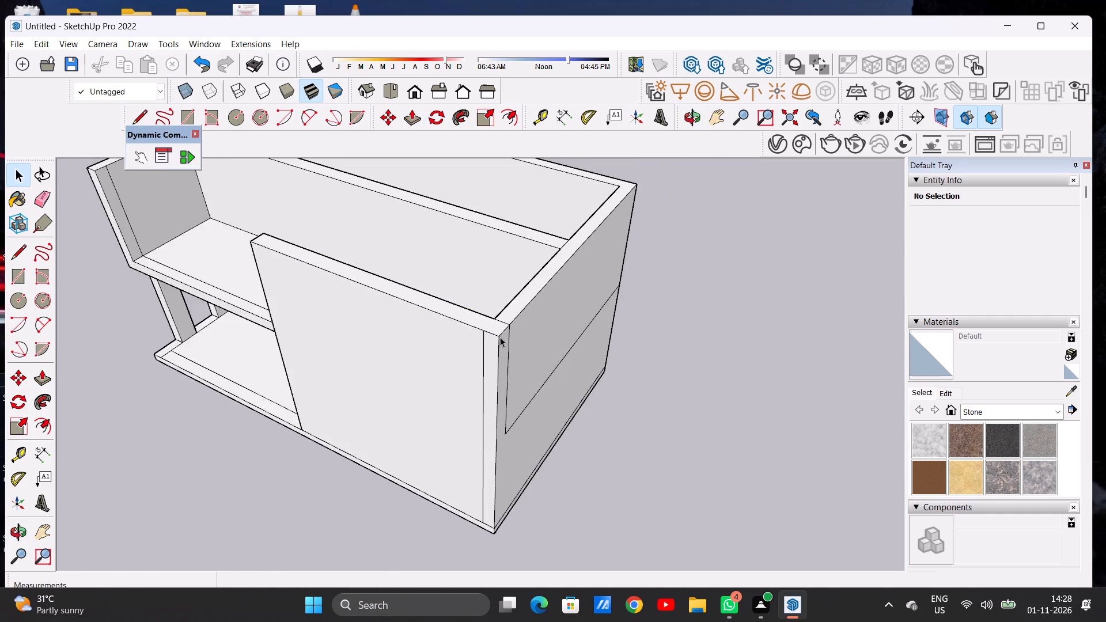
{"action": "scroll", "coordinate": [500, 337], "scroll_direction": "down", "scroll_amount": 2}
{"action": "scroll", "coordinate": [520, 346], "scroll_direction": "up", "scroll_amount": 1}
{"action": "scroll", "coordinate": [535, 347], "scroll_direction": "down", "scroll_amount": 3}
{"action": "middle_click_drag", "start_coordinate": [403, 354], "coordinate": [566, 221]}
{"action": "scroll", "coordinate": [525, 309], "scroll_direction": "down", "scroll_amount": 4}
{"action": "middle_click_drag", "start_coordinate": [496, 333], "coordinate": [490, 324]}
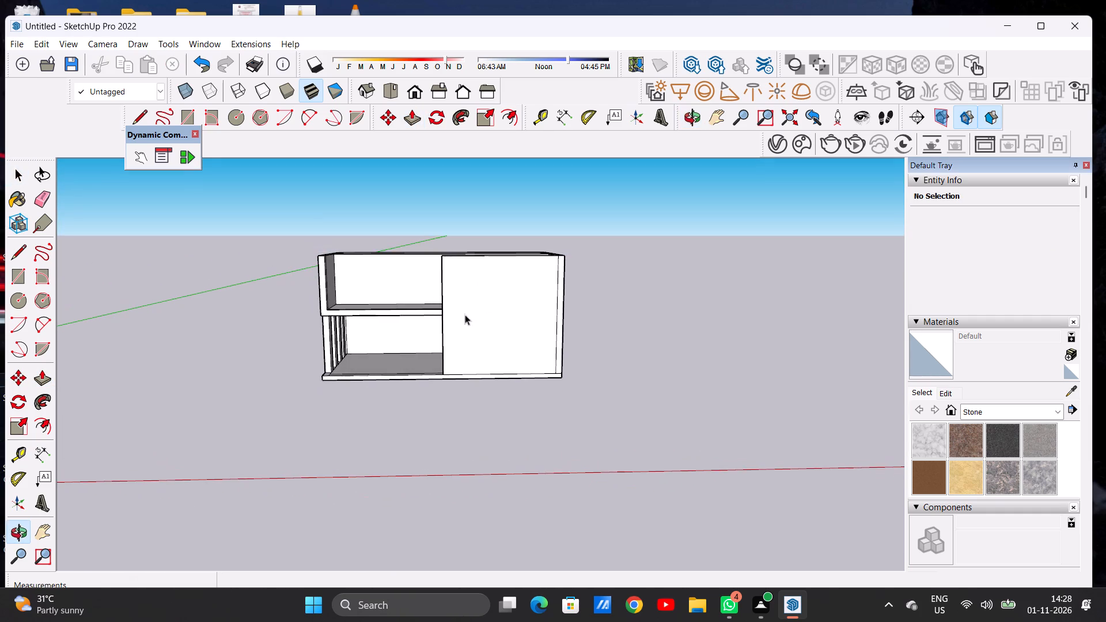
{"action": "scroll", "coordinate": [381, 264], "scroll_direction": "up", "scroll_amount": 3}
{"action": "scroll", "coordinate": [377, 277], "scroll_direction": "down", "scroll_amount": 1}
{"action": "scroll", "coordinate": [377, 278], "scroll_direction": "up", "scroll_amount": 2}
{"action": "middle_click_drag", "start_coordinate": [385, 279], "coordinate": [391, 275]}
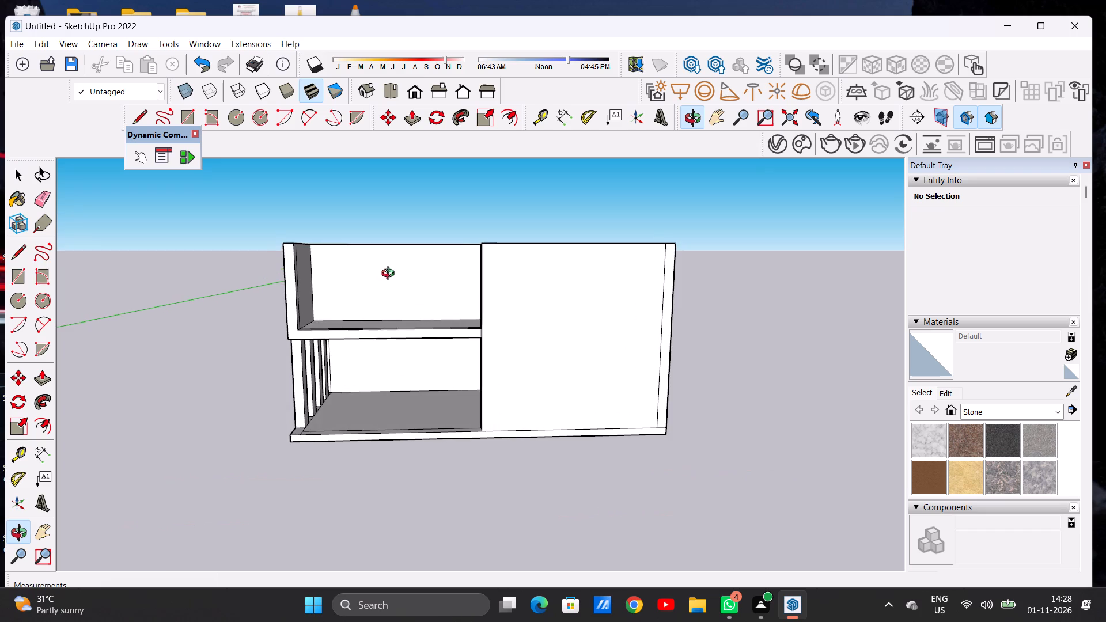
{"action": "middle_click_drag", "start_coordinate": [391, 275], "coordinate": [391, 274]}
{"action": "scroll", "coordinate": [391, 274], "scroll_direction": "up", "scroll_amount": 4}
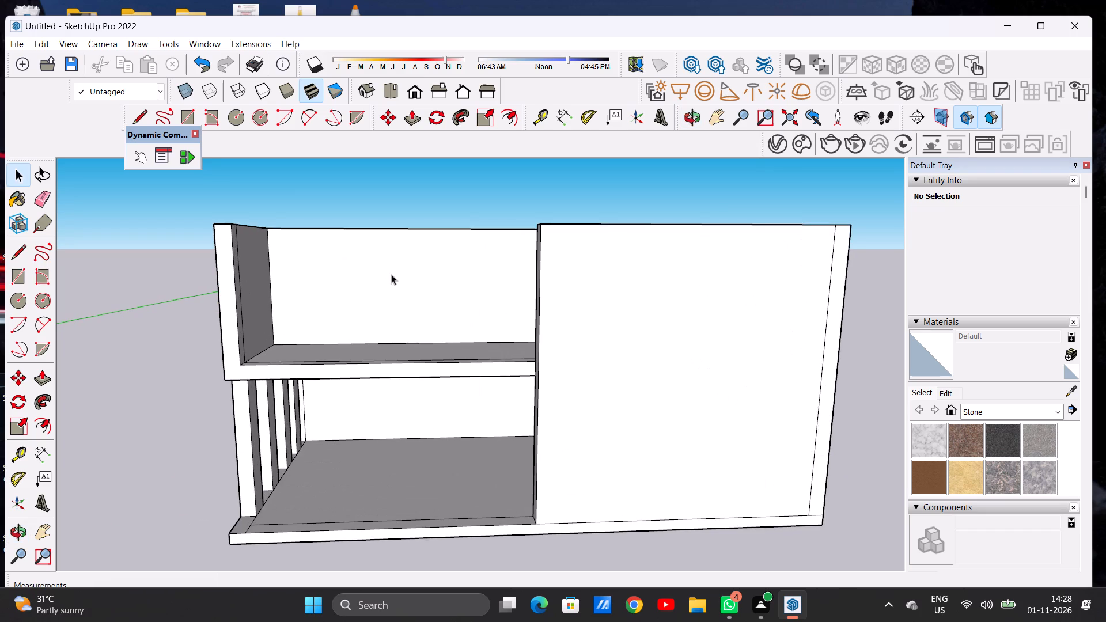
{"action": "scroll", "coordinate": [388, 276], "scroll_direction": "down", "scroll_amount": 4}
{"action": "middle_click", "coordinate": [411, 280]}
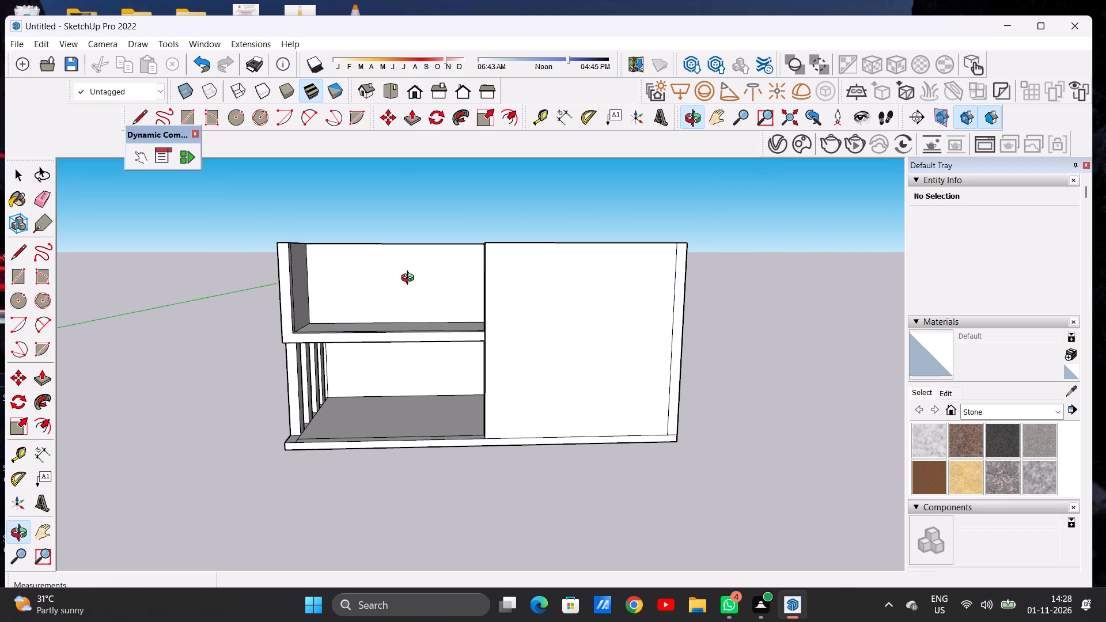
{"action": "scroll", "coordinate": [411, 278], "scroll_direction": "up", "scroll_amount": 5}
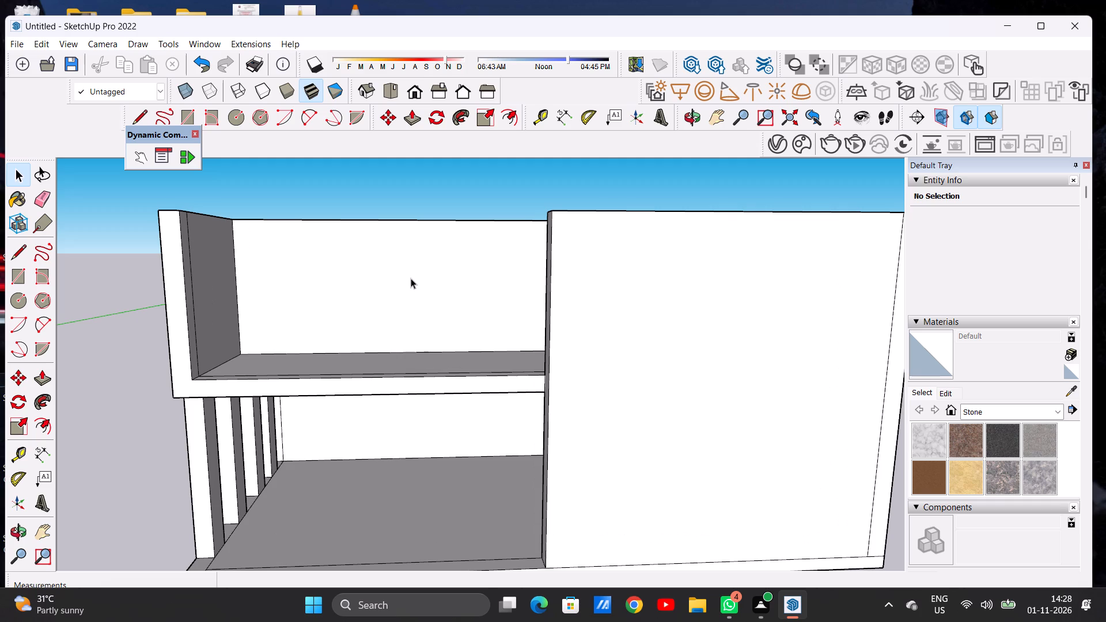
{"action": "scroll", "coordinate": [359, 289], "scroll_direction": "down", "scroll_amount": 5}
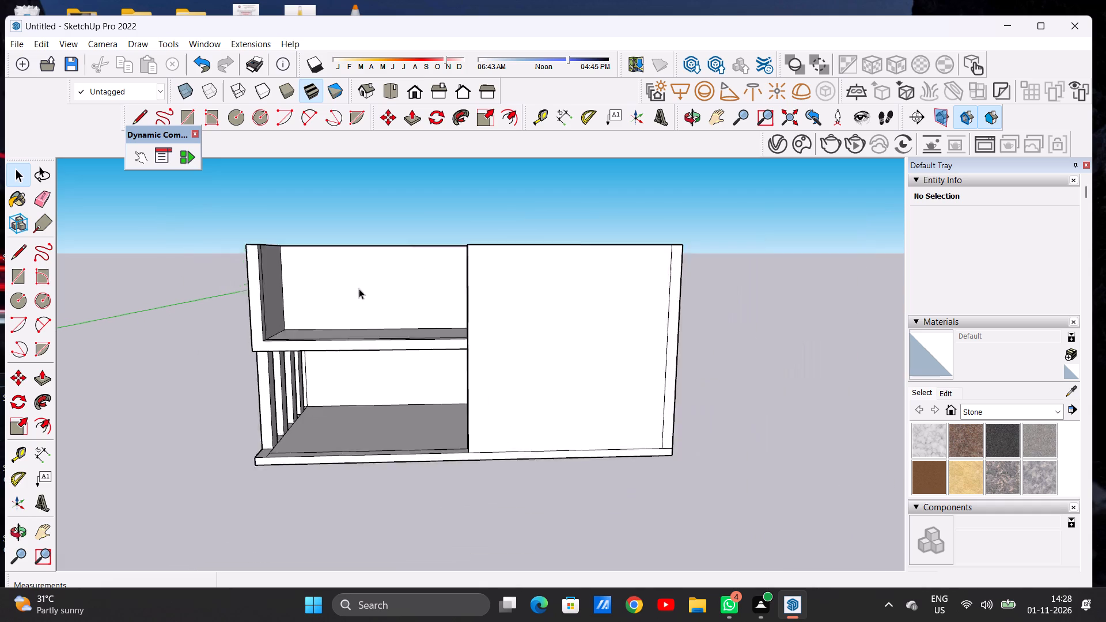
{"action": "scroll", "coordinate": [359, 289], "scroll_direction": "down", "scroll_amount": 2}
{"action": "middle_click_drag", "start_coordinate": [379, 299], "coordinate": [388, 293]}
{"action": "scroll", "coordinate": [374, 301], "scroll_direction": "up", "scroll_amount": 6}
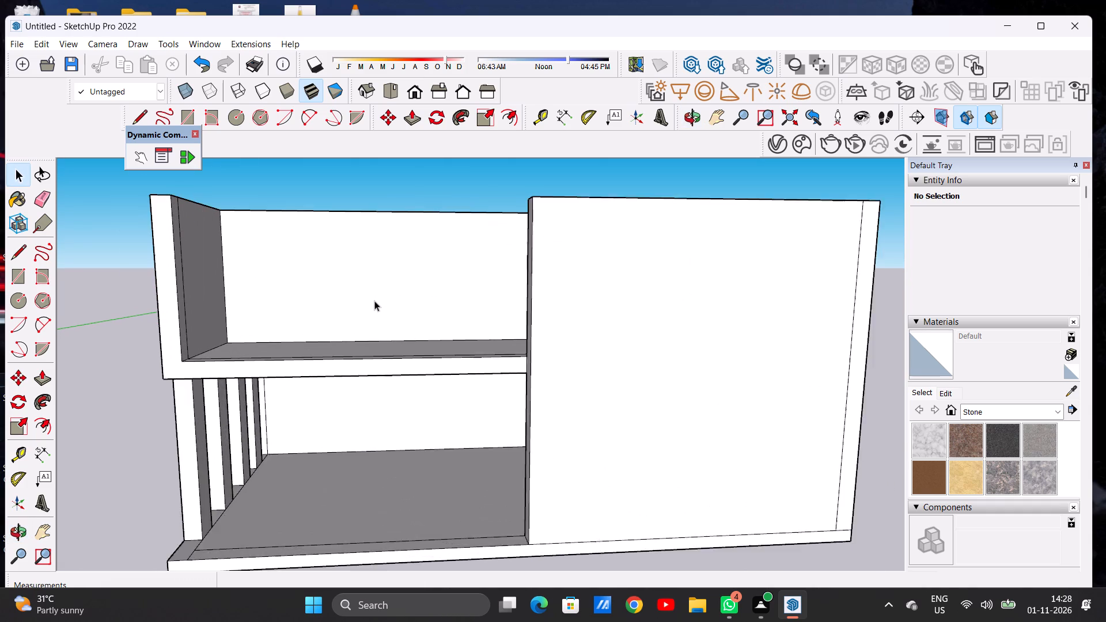
{"action": "scroll", "coordinate": [374, 301], "scroll_direction": "up", "scroll_amount": 1}
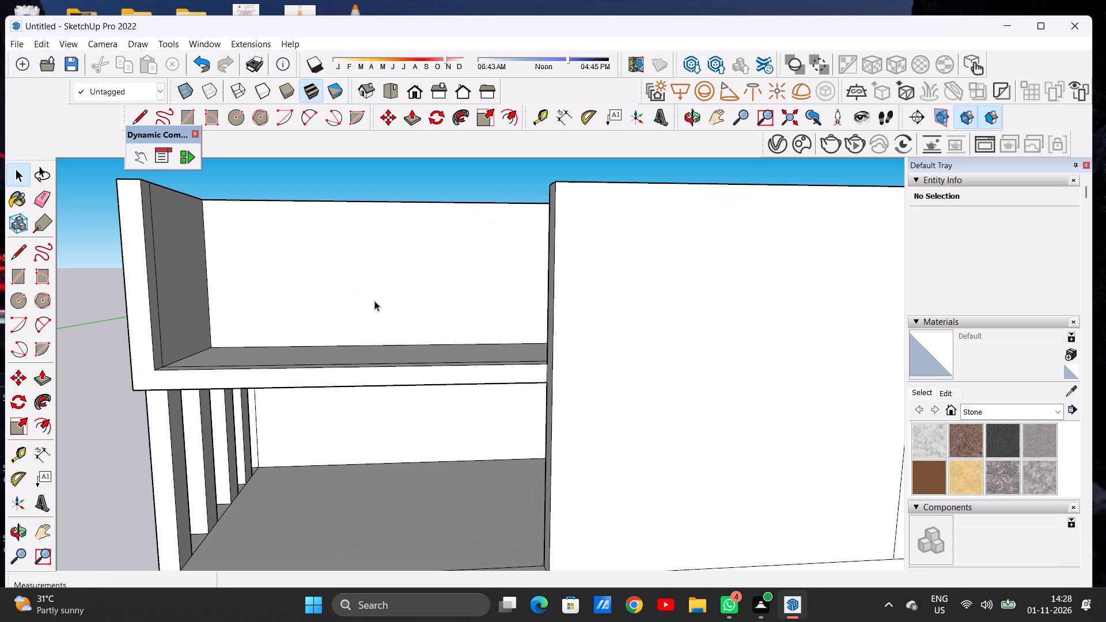
{"action": "scroll", "coordinate": [373, 304], "scroll_direction": "down", "scroll_amount": 6}
{"action": "middle_click_drag", "start_coordinate": [391, 316], "coordinate": [388, 309]}
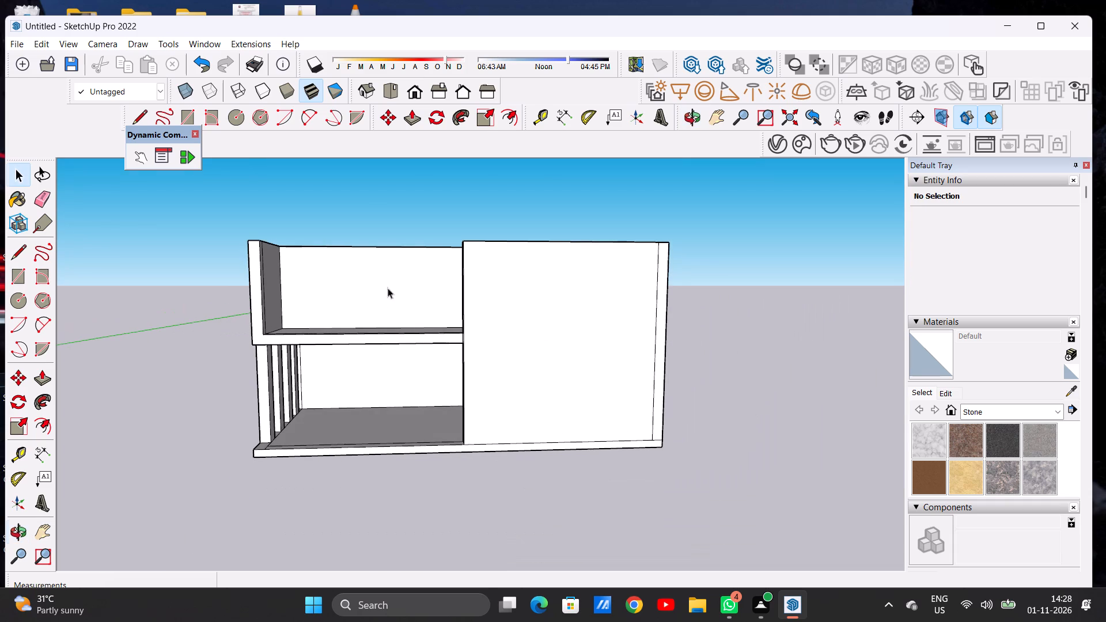
Switch to the standard Front view and examine the facade and upper-storey walls from the front and slightly above.
{"action": "left_click", "coordinate": [414, 95]}
{"action": "scroll", "coordinate": [390, 362], "scroll_direction": "down", "scroll_amount": 4}
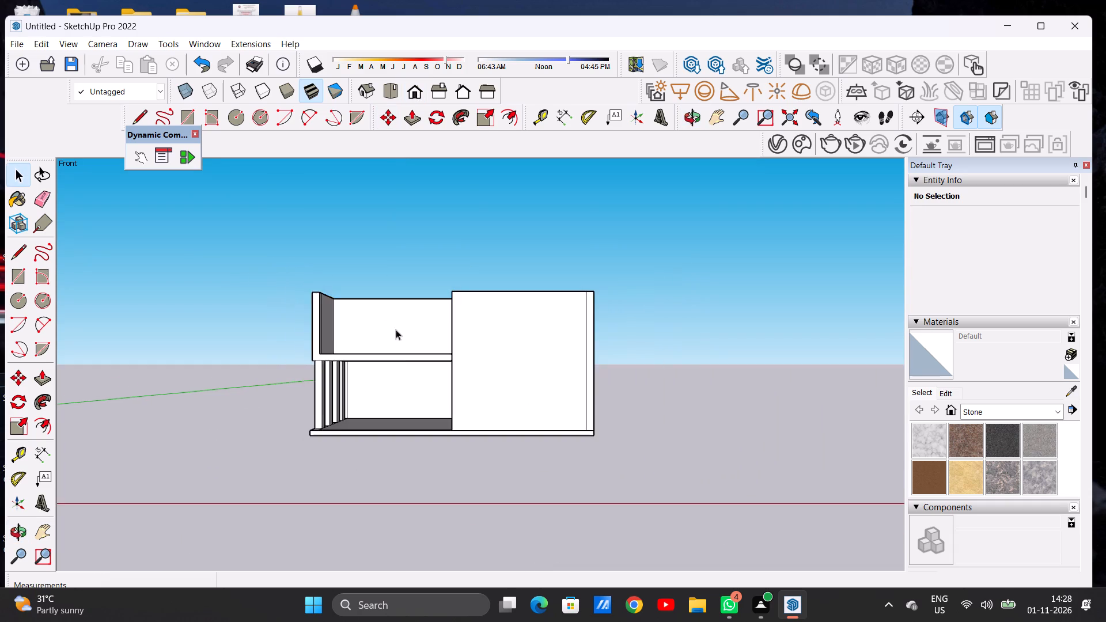
{"action": "middle_click_drag", "start_coordinate": [396, 329], "coordinate": [408, 378]}
{"action": "scroll", "coordinate": [410, 332], "scroll_direction": "up", "scroll_amount": 6}
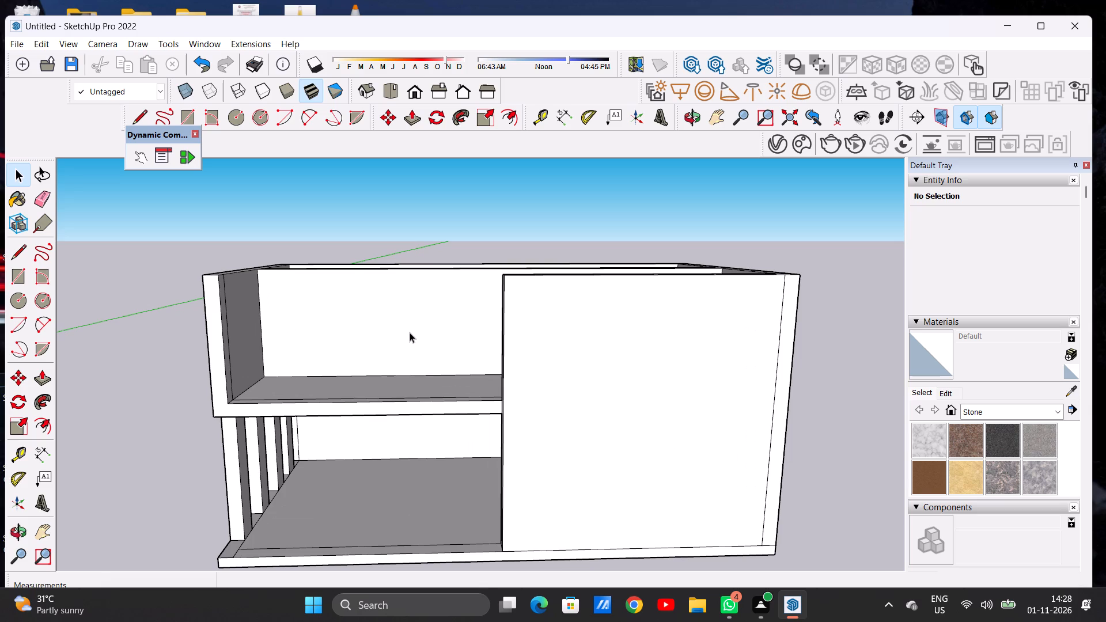
{"action": "scroll", "coordinate": [400, 333], "scroll_direction": "down", "scroll_amount": 5}
{"action": "scroll", "coordinate": [407, 340], "scroll_direction": "up", "scroll_amount": 5}
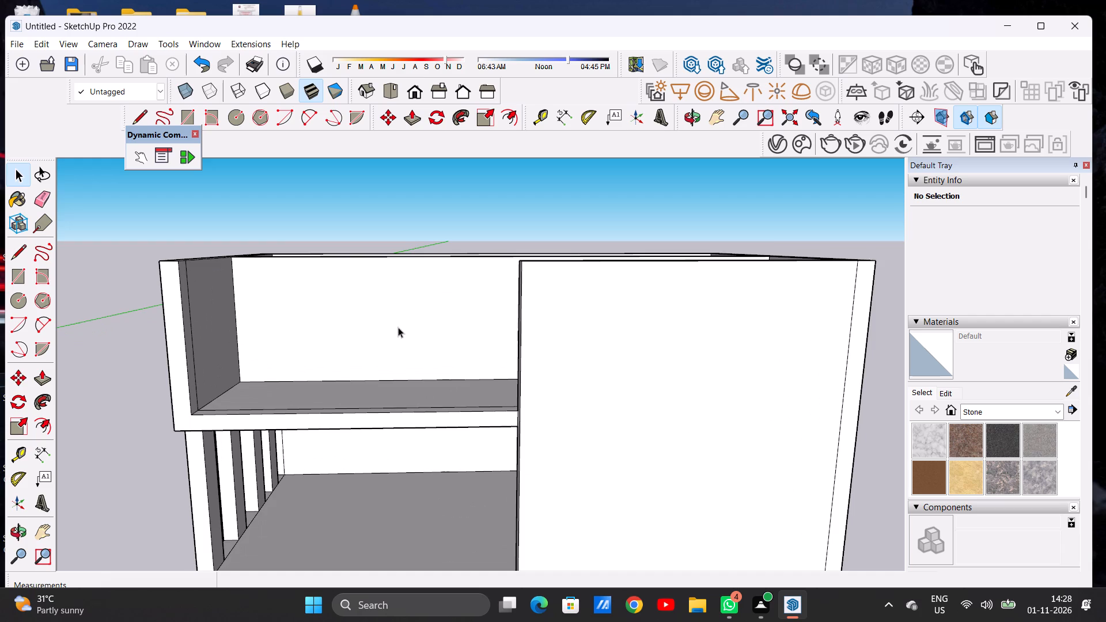
{"action": "middle_click_drag", "start_coordinate": [396, 327], "coordinate": [404, 346]}
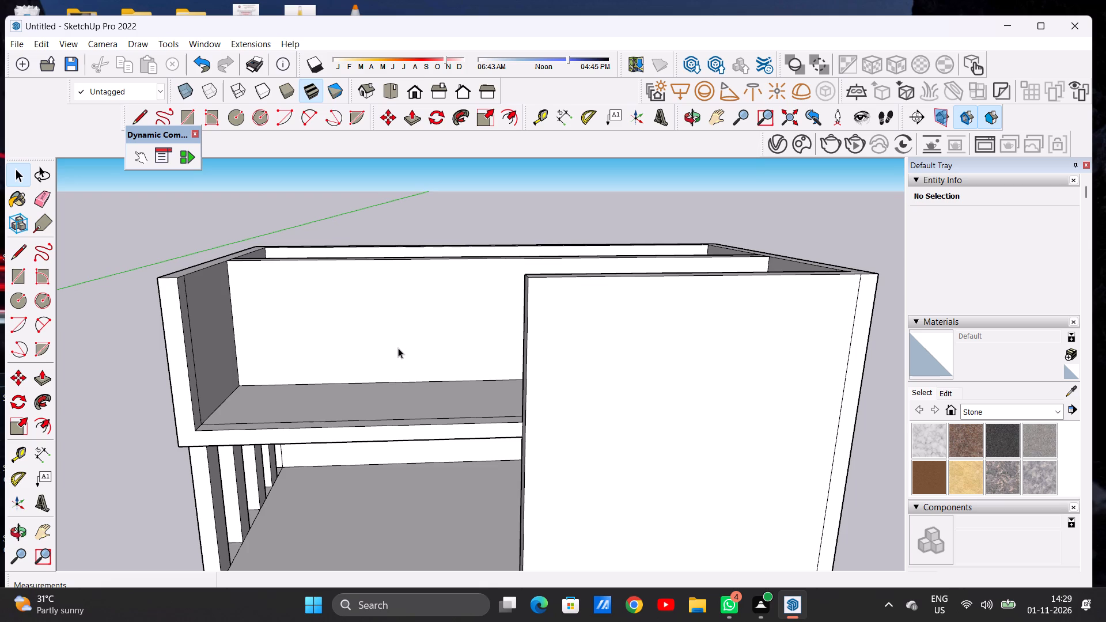
{"action": "scroll", "coordinate": [396, 347], "scroll_direction": "down", "scroll_amount": 11}
{"action": "middle_click_drag", "start_coordinate": [422, 381], "coordinate": [415, 312]}
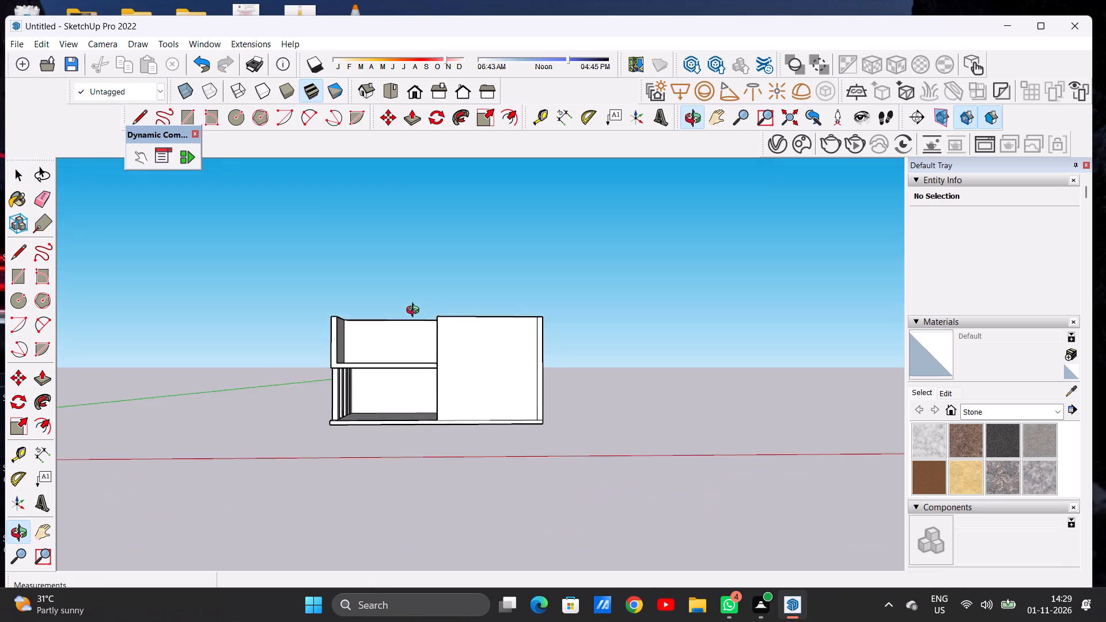
Examine the front facade from above and close up where the upper floor's edge meets the raised front wall.
{"action": "middle_click_drag", "start_coordinate": [415, 312], "coordinate": [431, 409]}
{"action": "middle_click", "coordinate": [431, 409]}
{"action": "scroll", "coordinate": [417, 340], "scroll_direction": "up", "scroll_amount": 7}
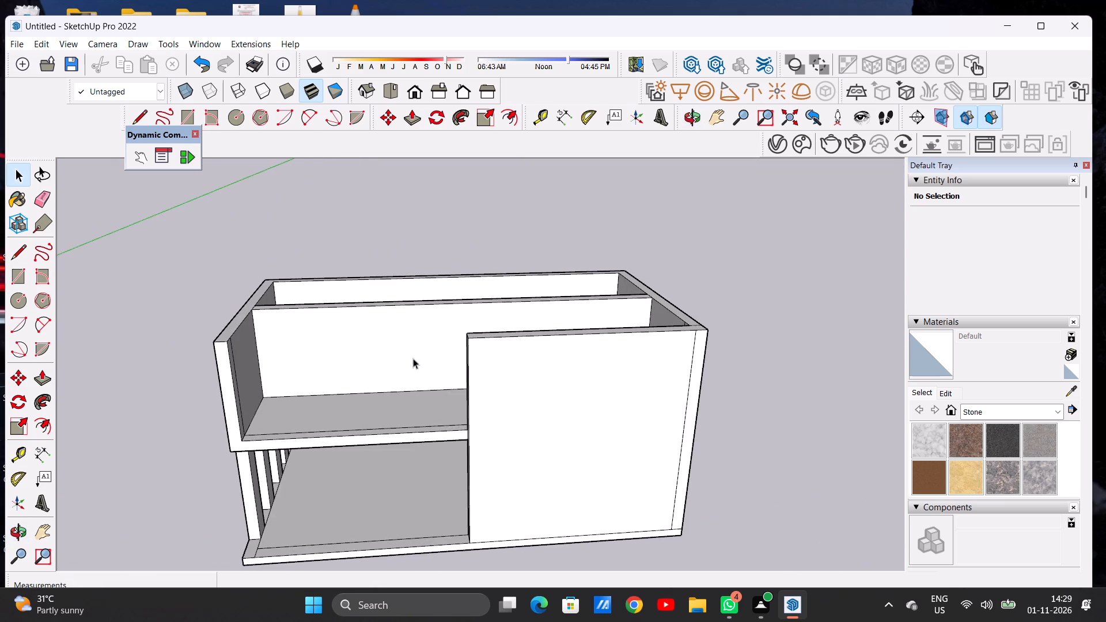
{"action": "scroll", "coordinate": [421, 379], "scroll_direction": "up", "scroll_amount": 1}
{"action": "middle_click_drag", "start_coordinate": [421, 379], "coordinate": [480, 402]}
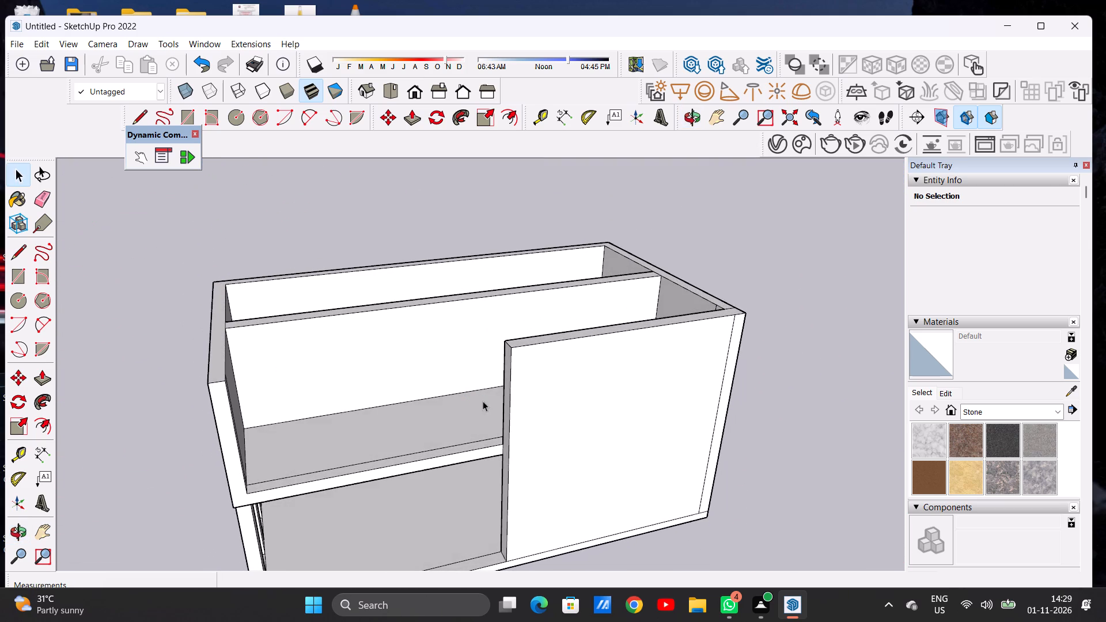
{"action": "scroll", "coordinate": [443, 317], "scroll_direction": "down", "scroll_amount": 7}
{"action": "scroll", "coordinate": [443, 401], "scroll_direction": "up", "scroll_amount": 8}
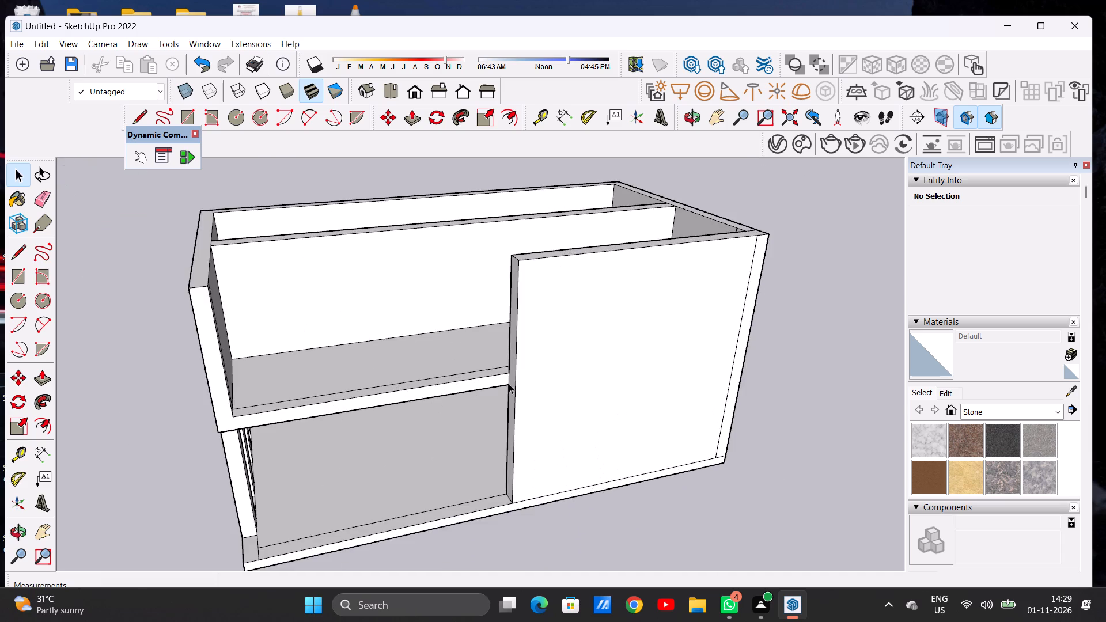
{"action": "scroll", "coordinate": [509, 384], "scroll_direction": "up", "scroll_amount": 4}
{"action": "middle_click_drag", "start_coordinate": [508, 380], "coordinate": [513, 366]}
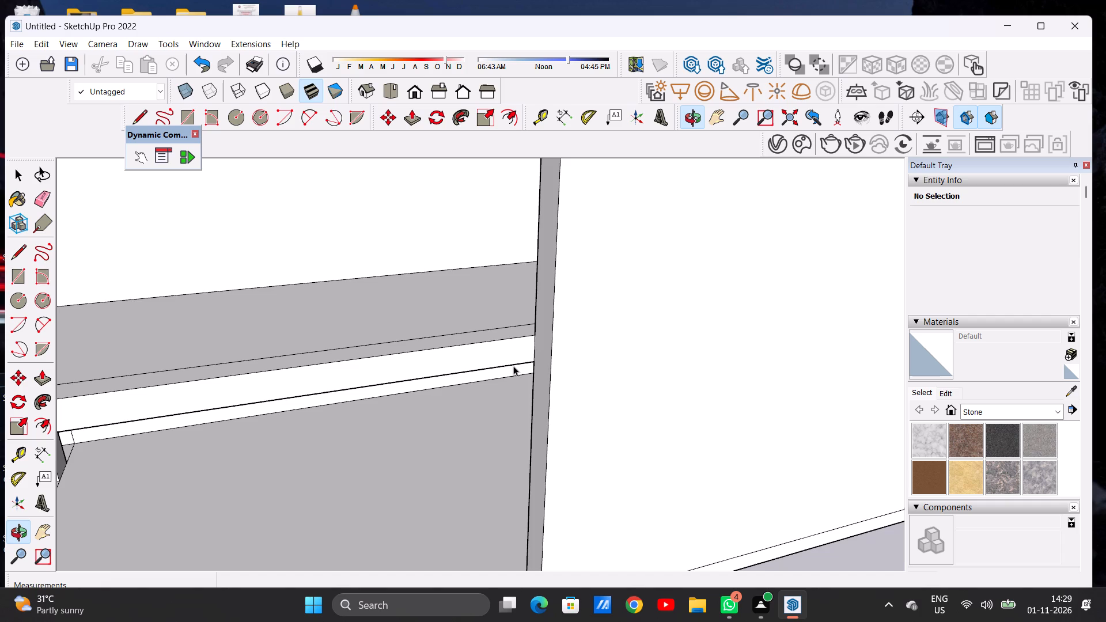
{"action": "scroll", "coordinate": [484, 369], "scroll_direction": "down", "scroll_amount": 5}
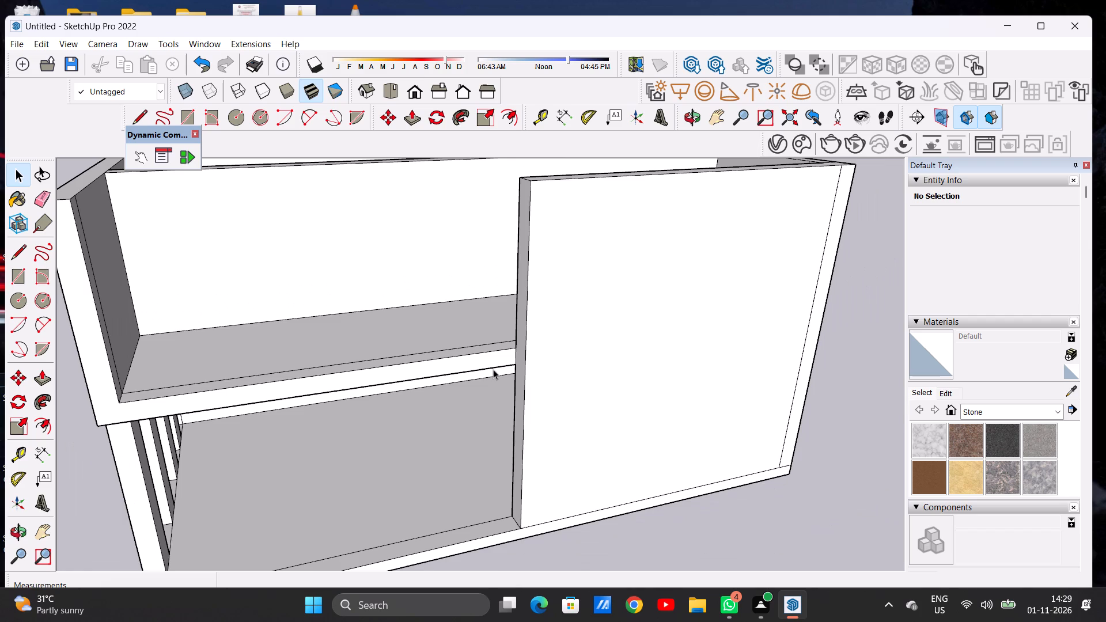
{"action": "scroll", "coordinate": [476, 378], "scroll_direction": "down", "scroll_amount": 13}
{"action": "middle_click_drag", "start_coordinate": [460, 381], "coordinate": [435, 354]}
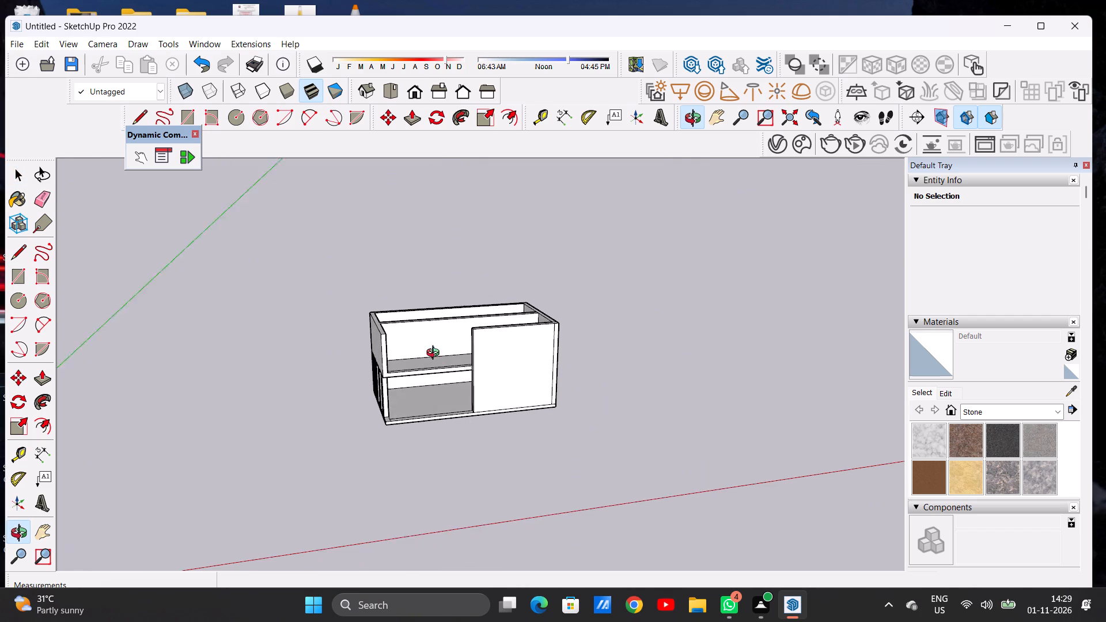
{"action": "middle_click_drag", "start_coordinate": [435, 354], "coordinate": [432, 353]}
{"action": "scroll", "coordinate": [455, 367], "scroll_direction": "up", "scroll_amount": 11}
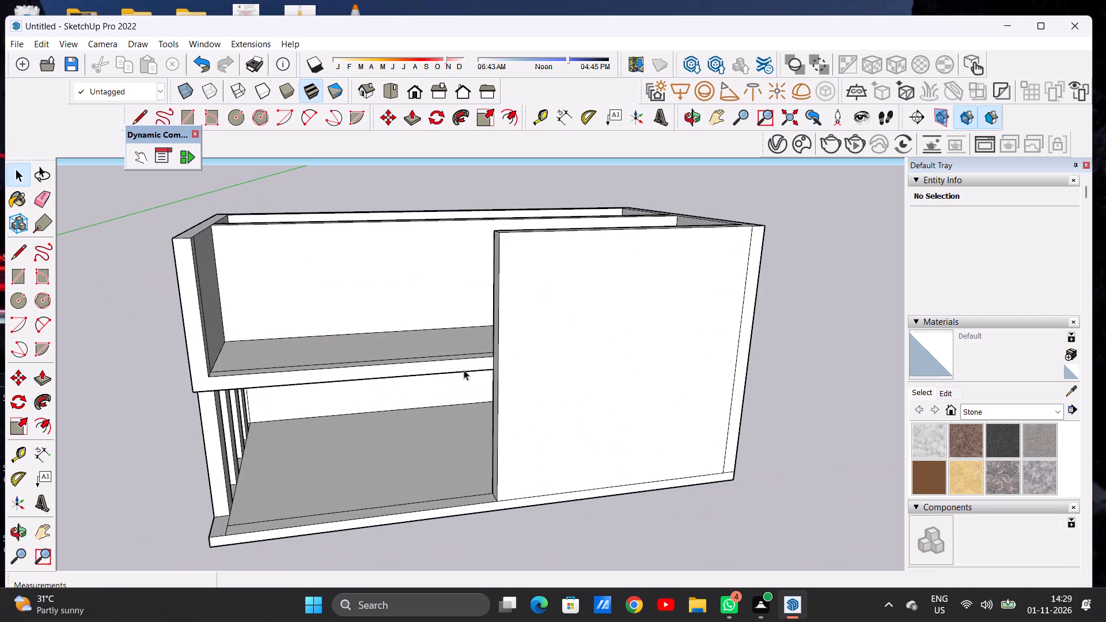
{"action": "middle_click_drag", "start_coordinate": [463, 369], "coordinate": [496, 382]}
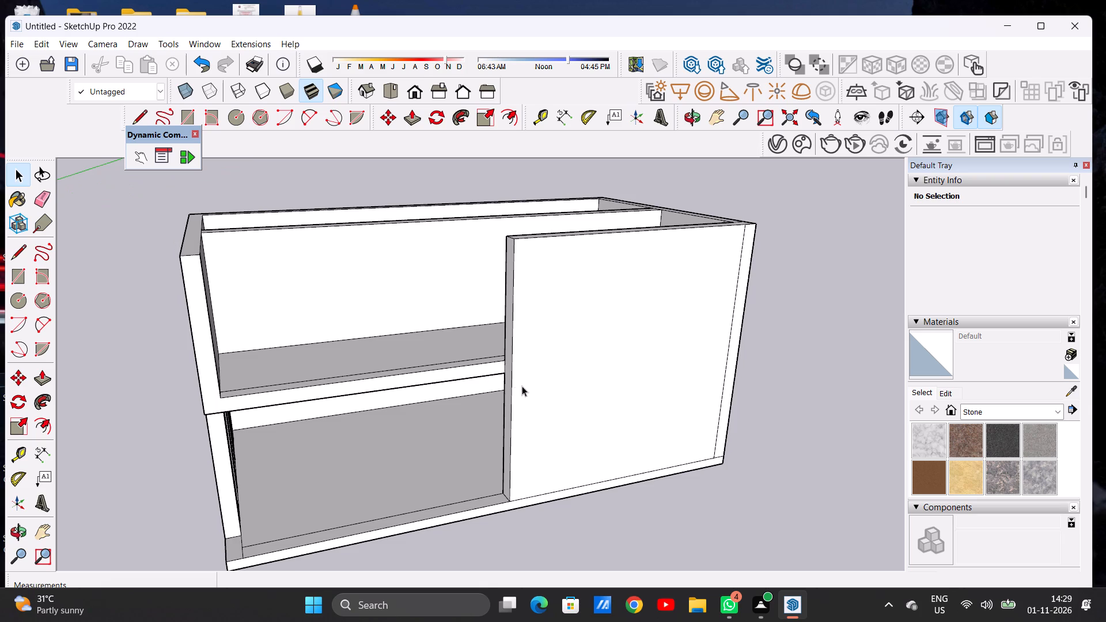
{"action": "scroll", "coordinate": [503, 369], "scroll_direction": "down", "scroll_amount": 5}
{"action": "middle_click_drag", "start_coordinate": [522, 374], "coordinate": [542, 414]}
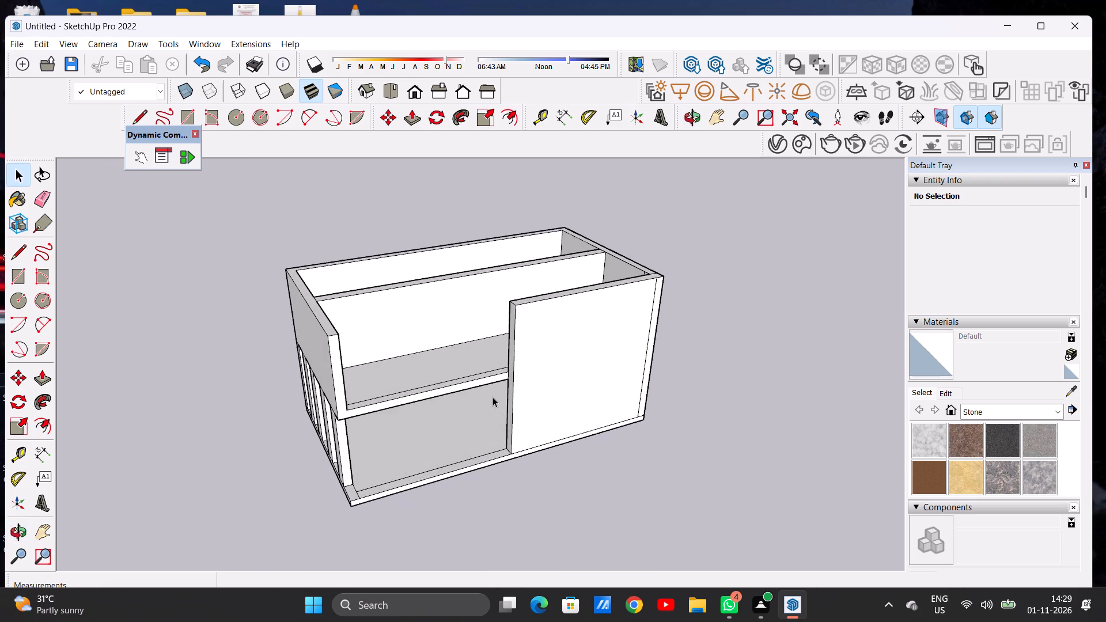
Push/Pull the front edge face of the upper floor outward about 1' 5 1/4", flush with the raised front wall's outer face.
{"action": "scroll", "coordinate": [491, 393], "scroll_direction": "up", "scroll_amount": 1}
{"action": "scroll", "coordinate": [491, 392], "scroll_direction": "down", "scroll_amount": 1}
{"action": "scroll", "coordinate": [491, 392], "scroll_direction": "up", "scroll_amount": 8}
{"action": "key", "text": "p"}
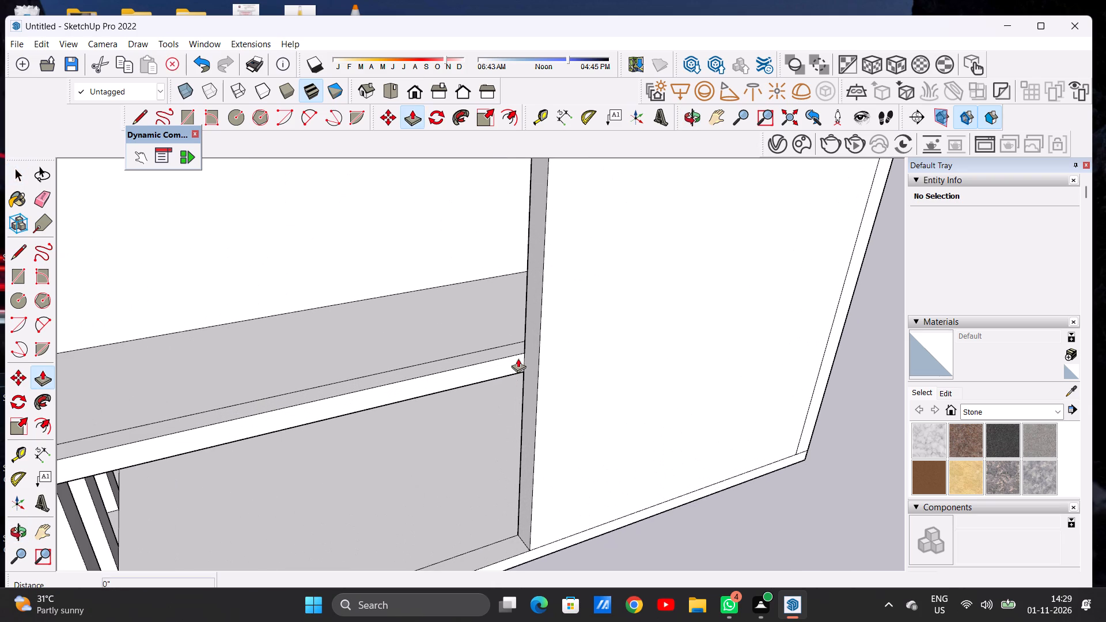
{"action": "scroll", "coordinate": [518, 358], "scroll_direction": "up", "scroll_amount": 4}
{"action": "left_click", "coordinate": [518, 358]}
{"action": "left_click", "coordinate": [548, 366]}
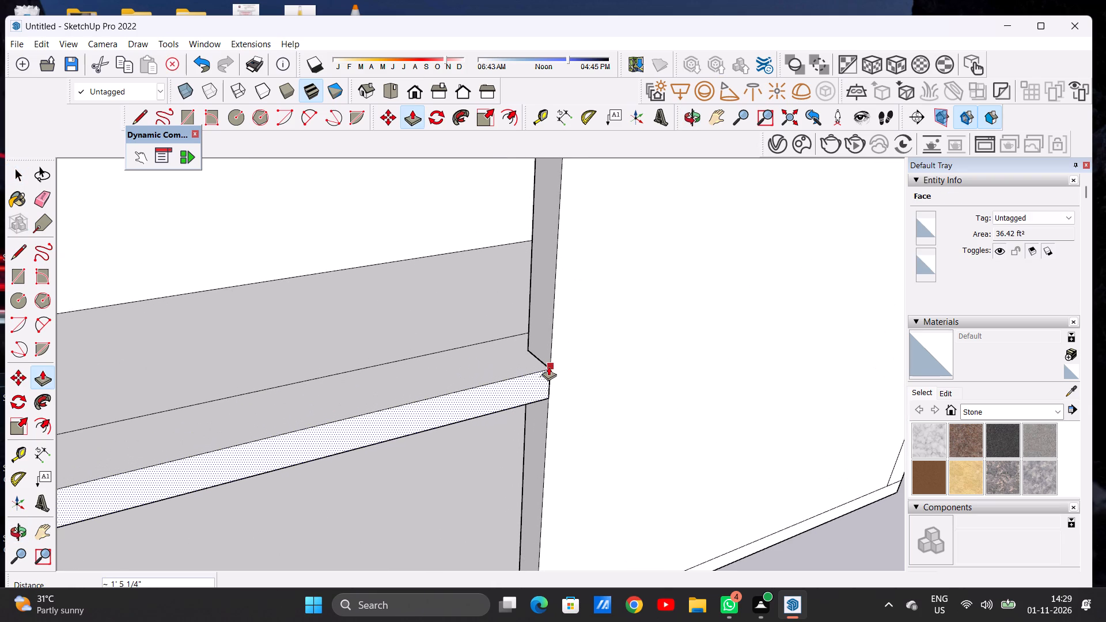
{"action": "scroll", "coordinate": [586, 342], "scroll_direction": "down", "scroll_amount": 8}
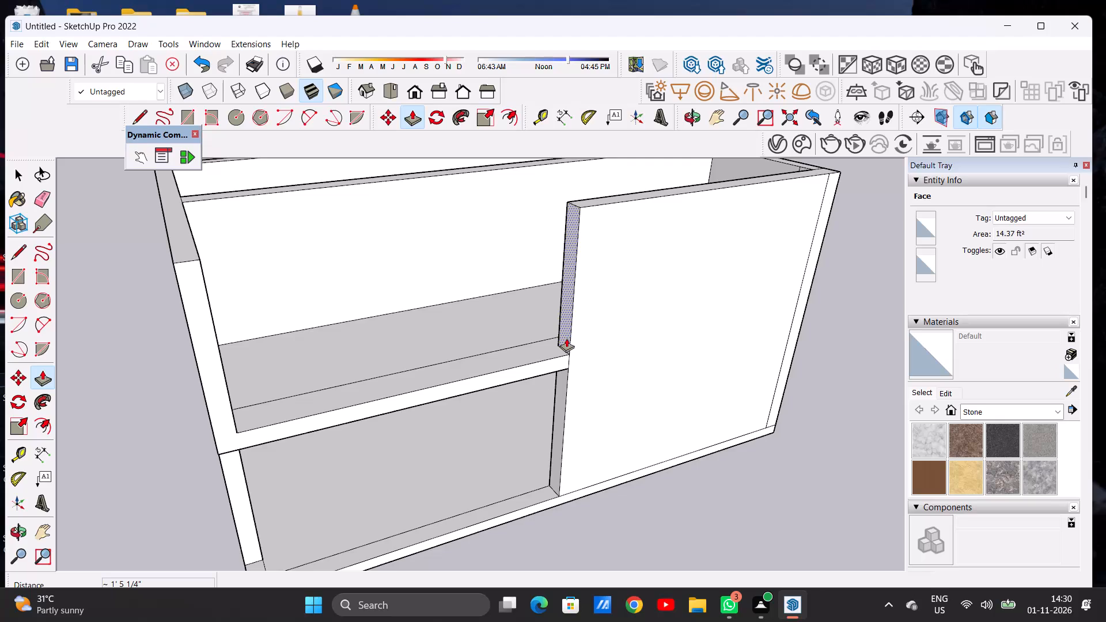
{"action": "scroll", "coordinate": [449, 362], "scroll_direction": "down", "scroll_amount": 3}
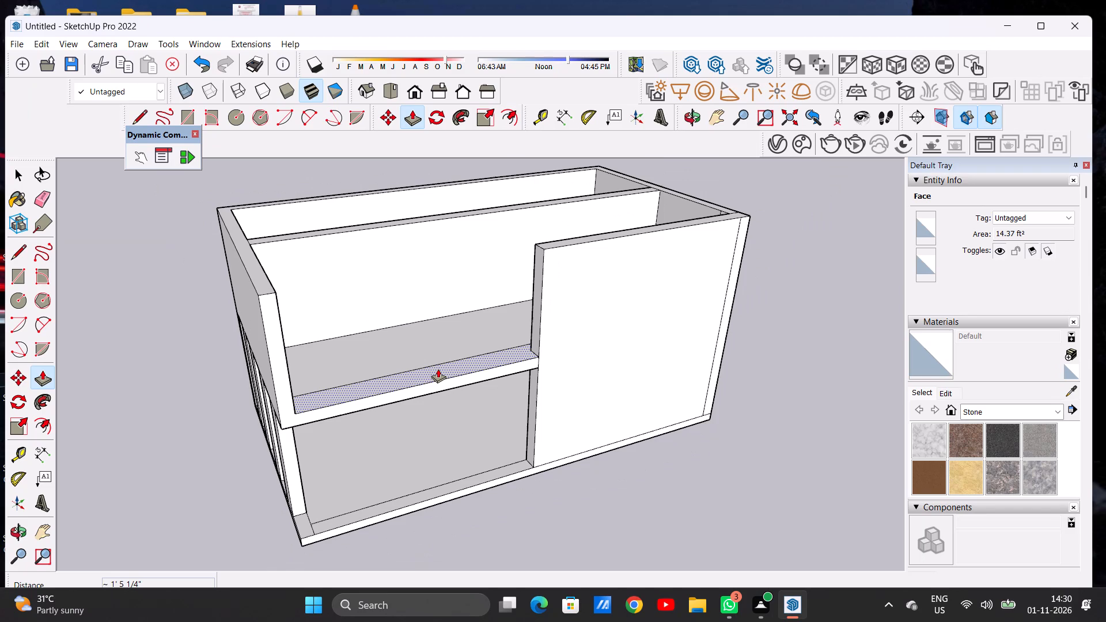
{"action": "key", "text": "space"}
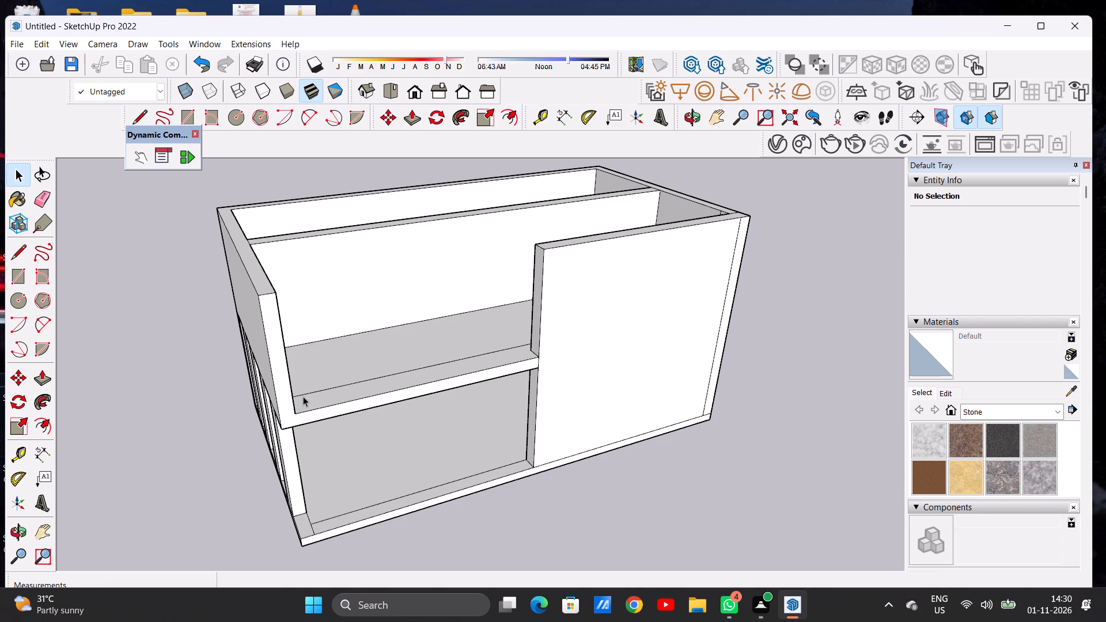
Draw a line along the upper floor's front strip from the raised wall's inner bottom corner to the opposite side wall.
{"action": "scroll", "coordinate": [274, 386], "scroll_direction": "down", "scroll_amount": 10}
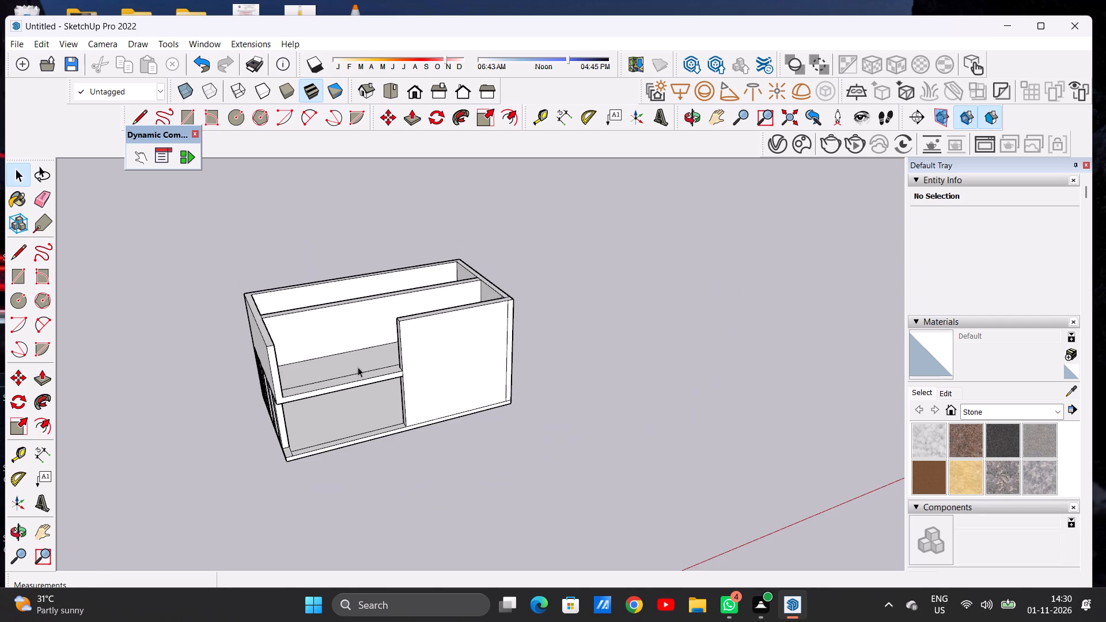
{"action": "middle_click_drag", "start_coordinate": [399, 382], "coordinate": [302, 453]}
{"action": "scroll", "coordinate": [297, 380], "scroll_direction": "up", "scroll_amount": 11}
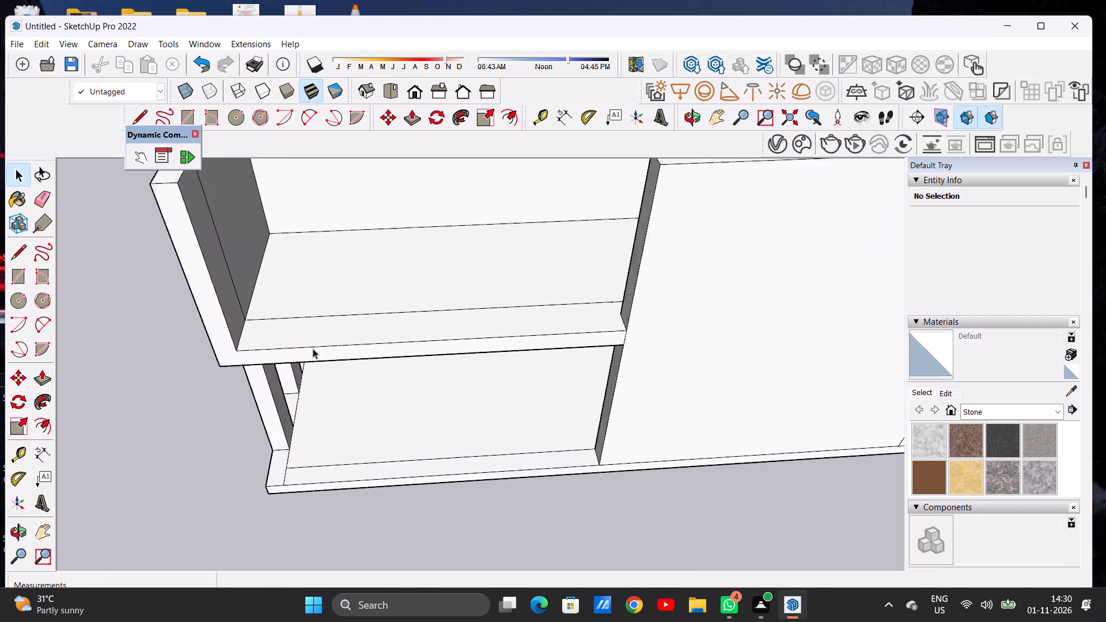
{"action": "scroll", "coordinate": [313, 348], "scroll_direction": "up", "scroll_amount": 2}
{"action": "middle_click_drag", "start_coordinate": [414, 335], "coordinate": [422, 367]}
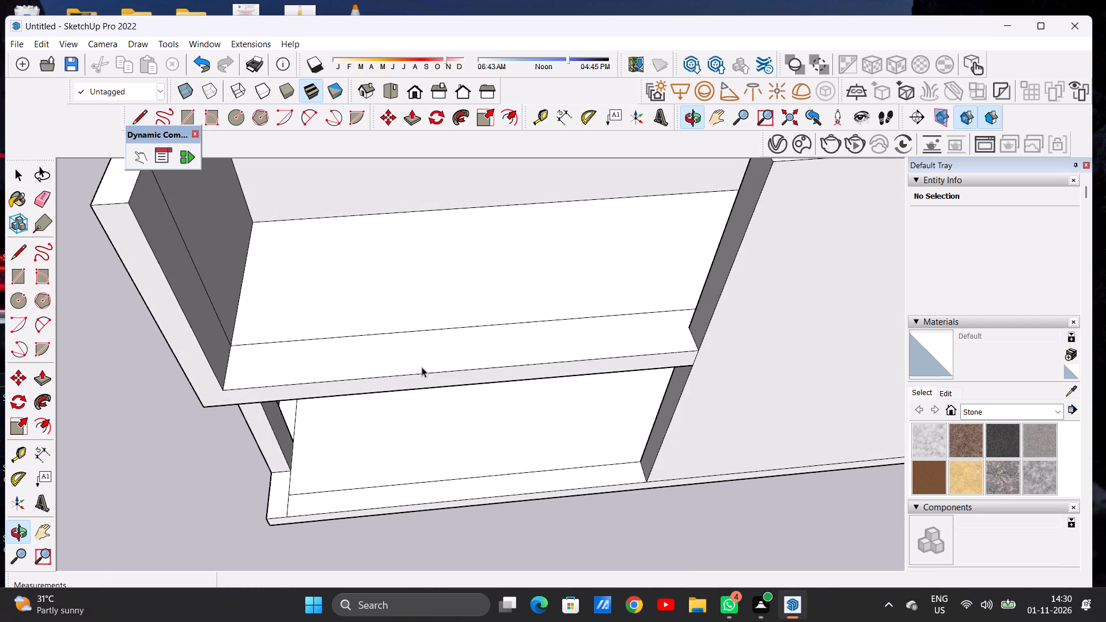
{"action": "key", "text": "l"}
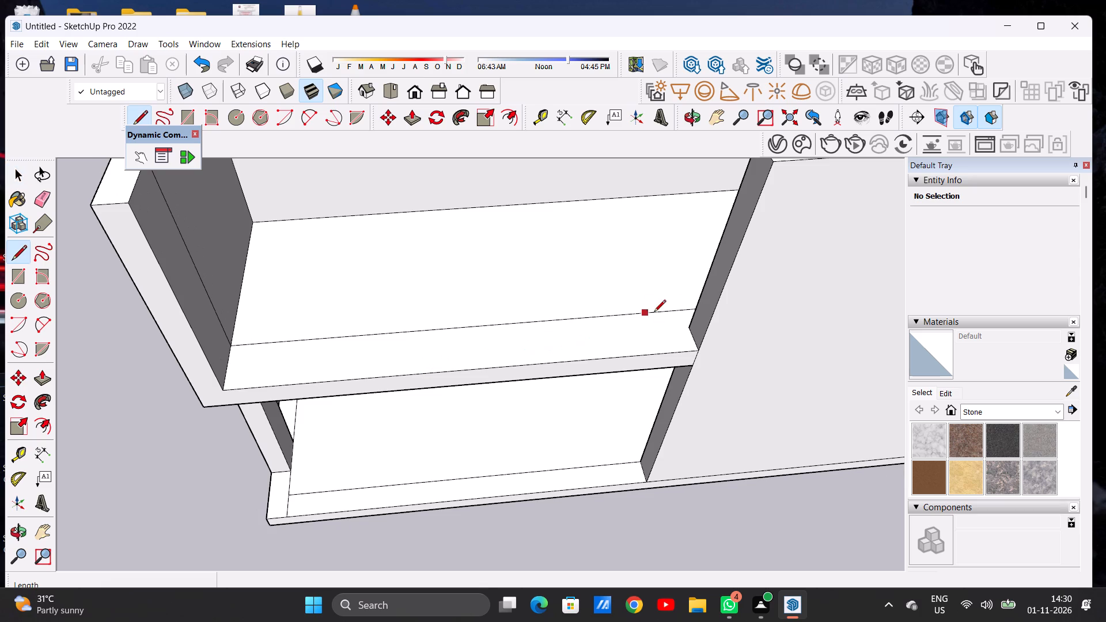
{"action": "left_click", "coordinate": [689, 329]}
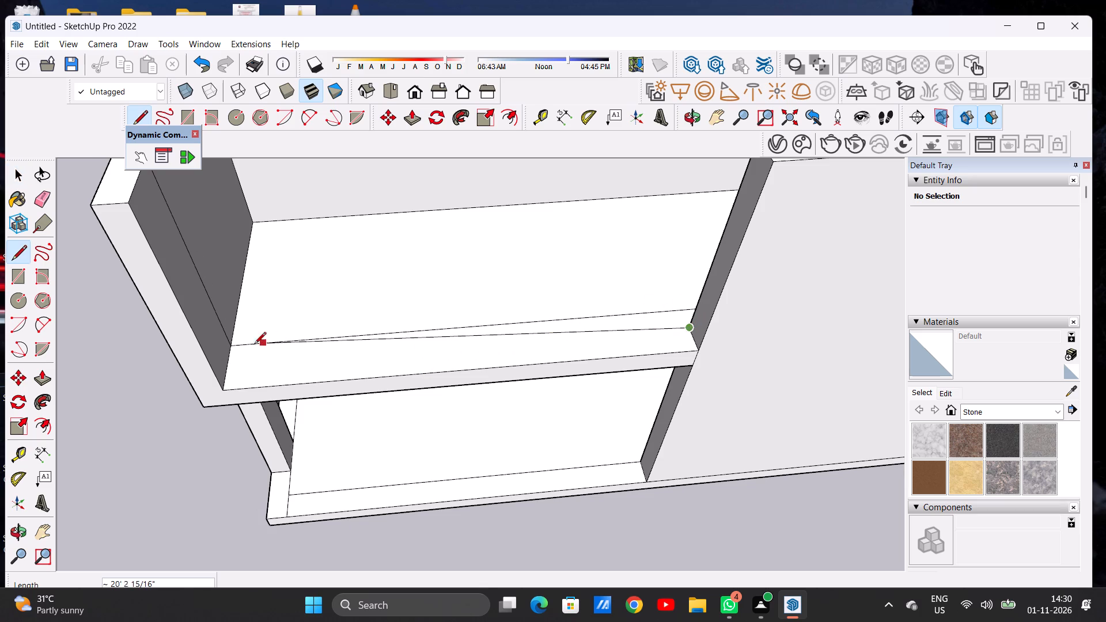
{"action": "left_click", "coordinate": [230, 366]}
{"action": "key", "text": "space"}
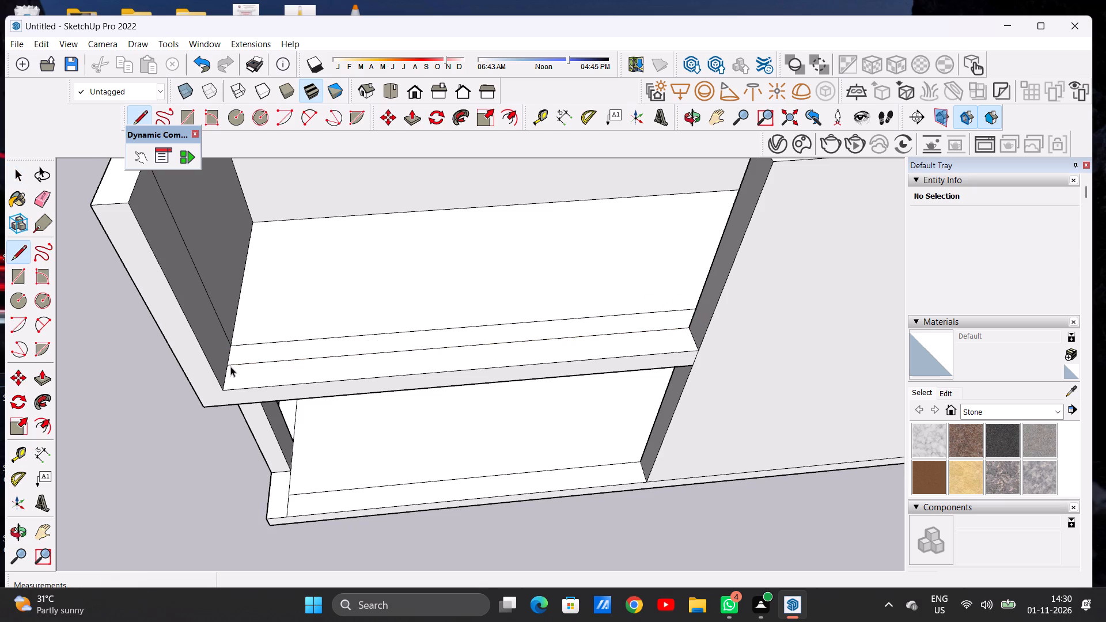
Examine the whole building and its open upper-storey bay from above and from the front.
{"action": "scroll", "coordinate": [255, 401], "scroll_direction": "down", "scroll_amount": 12}
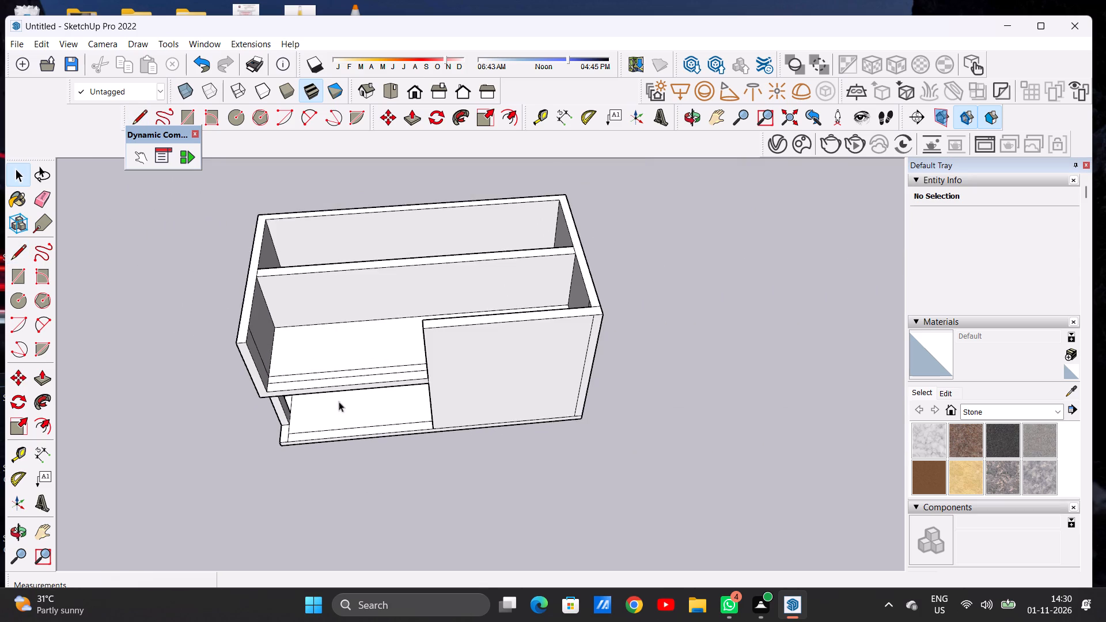
{"action": "middle_click_drag", "start_coordinate": [351, 404], "coordinate": [349, 343]}
{"action": "scroll", "coordinate": [551, 378], "scroll_direction": "down", "scroll_amount": 6}
{"action": "middle_click_drag", "start_coordinate": [477, 397], "coordinate": [452, 332]}
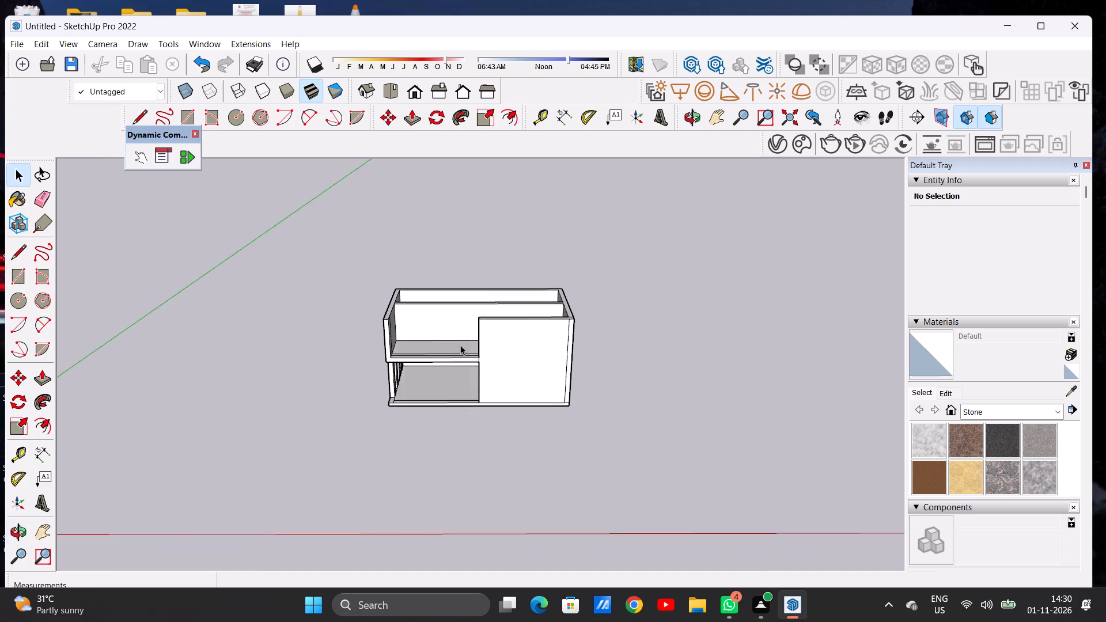
{"action": "scroll", "coordinate": [461, 347], "scroll_direction": "up", "scroll_amount": 14}
{"action": "middle_click_drag", "start_coordinate": [498, 385], "coordinate": [505, 330]}
{"action": "scroll", "coordinate": [506, 365], "scroll_direction": "down", "scroll_amount": 9}
{"action": "scroll", "coordinate": [516, 400], "scroll_direction": "up", "scroll_amount": 1}
{"action": "scroll", "coordinate": [516, 400], "scroll_direction": "down", "scroll_amount": 1}
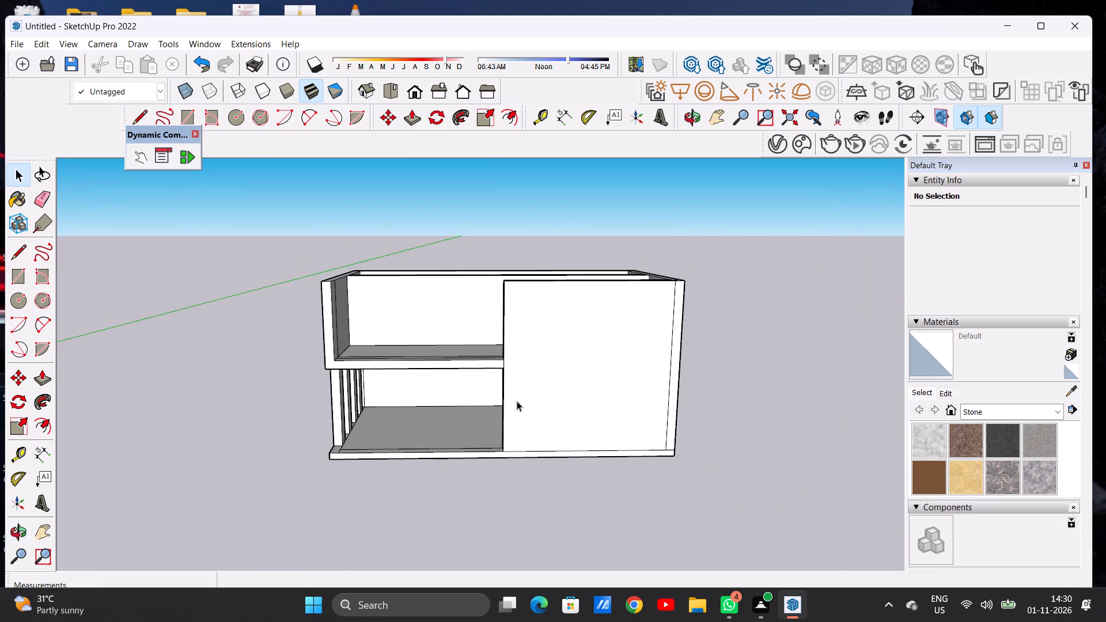
{"action": "middle_click_drag", "start_coordinate": [517, 401], "coordinate": [514, 386]}
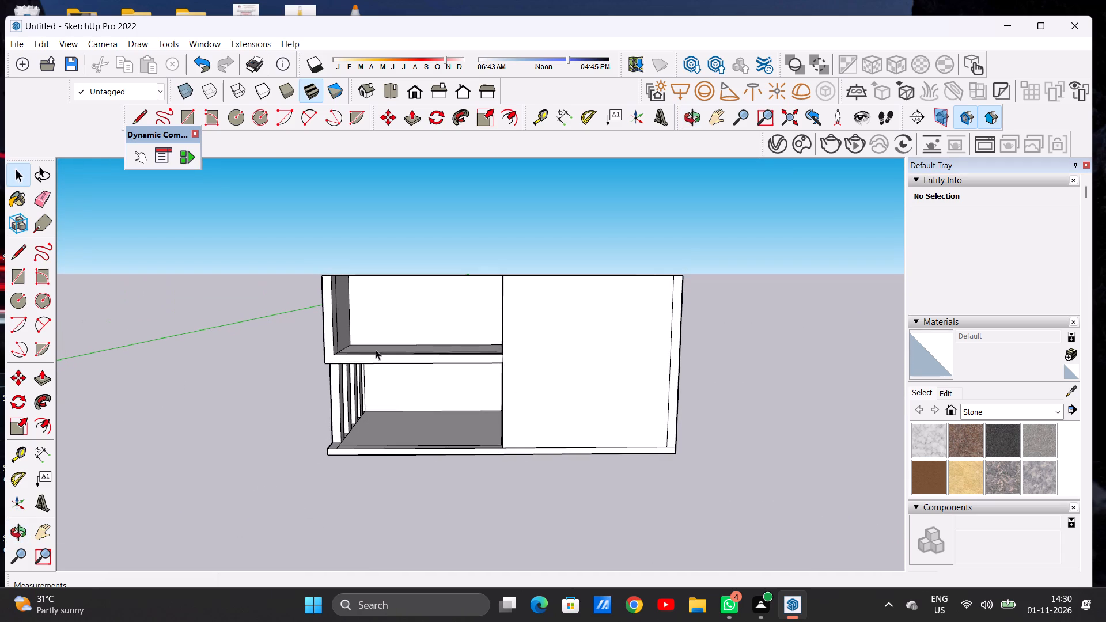
{"action": "scroll", "coordinate": [373, 310], "scroll_direction": "up", "scroll_amount": 4}
{"action": "scroll", "coordinate": [373, 310], "scroll_direction": "down", "scroll_amount": 1}
{"action": "scroll", "coordinate": [375, 311], "scroll_direction": "up", "scroll_amount": 2}
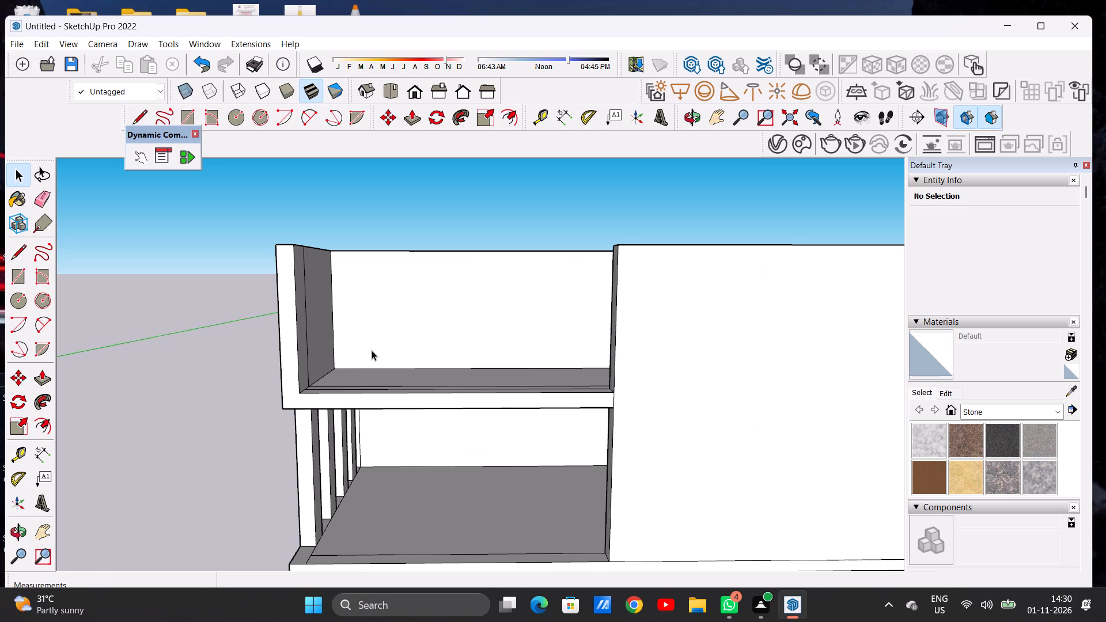
{"action": "middle_click_drag", "start_coordinate": [350, 352], "coordinate": [366, 352]}
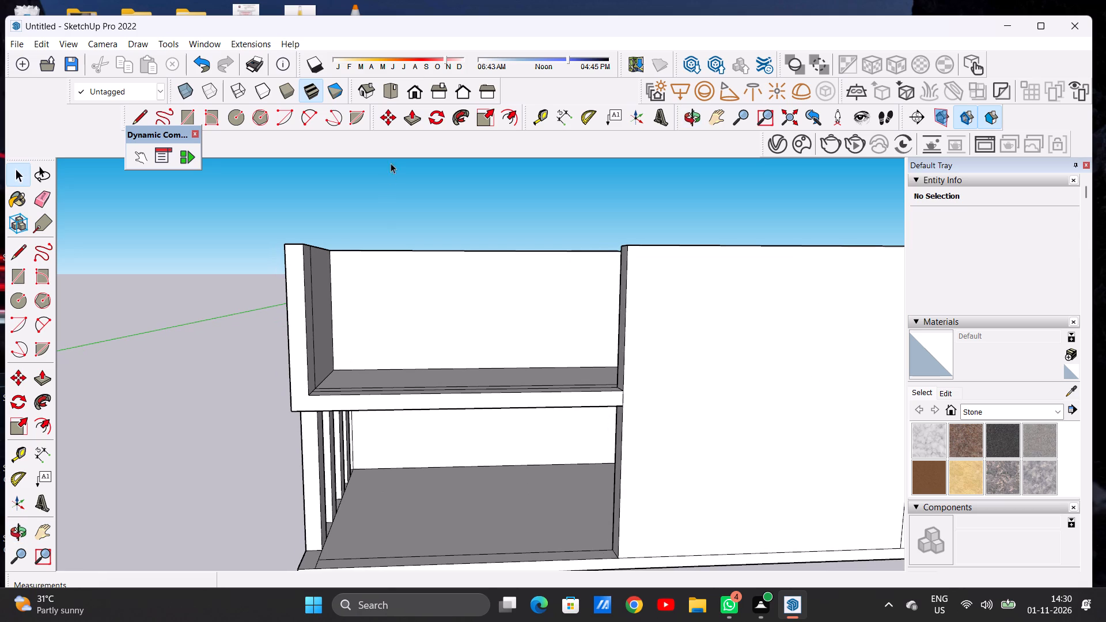
Switch to the standard Front view and examine the upper-storey cross wall behind the open bay.
{"action": "left_click", "coordinate": [407, 92]}
{"action": "scroll", "coordinate": [377, 340], "scroll_direction": "down", "scroll_amount": 6}
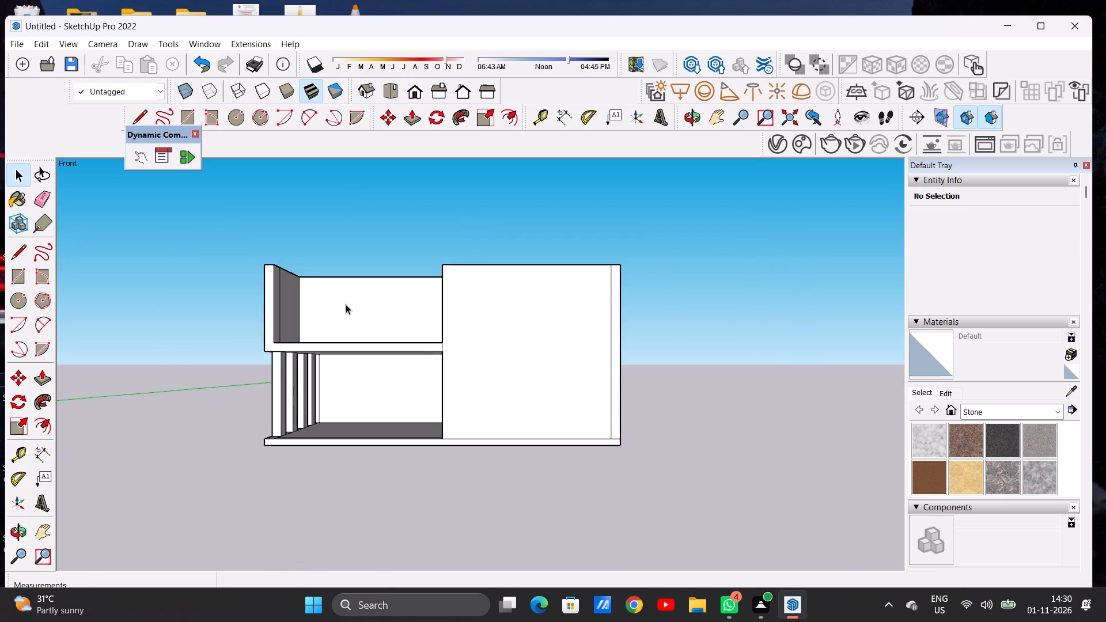
{"action": "middle_click_drag", "start_coordinate": [346, 309], "coordinate": [368, 340]}
{"action": "scroll", "coordinate": [340, 323], "scroll_direction": "up", "scroll_amount": 1}
{"action": "scroll", "coordinate": [340, 323], "scroll_direction": "down", "scroll_amount": 1}
{"action": "scroll", "coordinate": [340, 323], "scroll_direction": "up", "scroll_amount": 4}
{"action": "middle_click", "coordinate": [346, 327]}
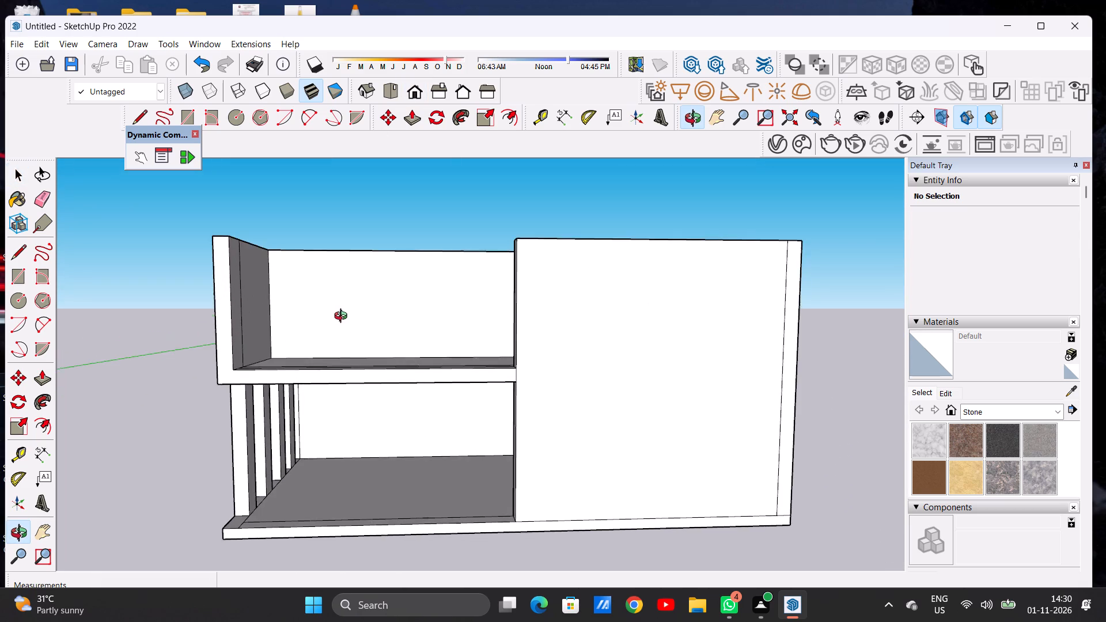
{"action": "scroll", "coordinate": [342, 328], "scroll_direction": "up", "scroll_amount": 4}
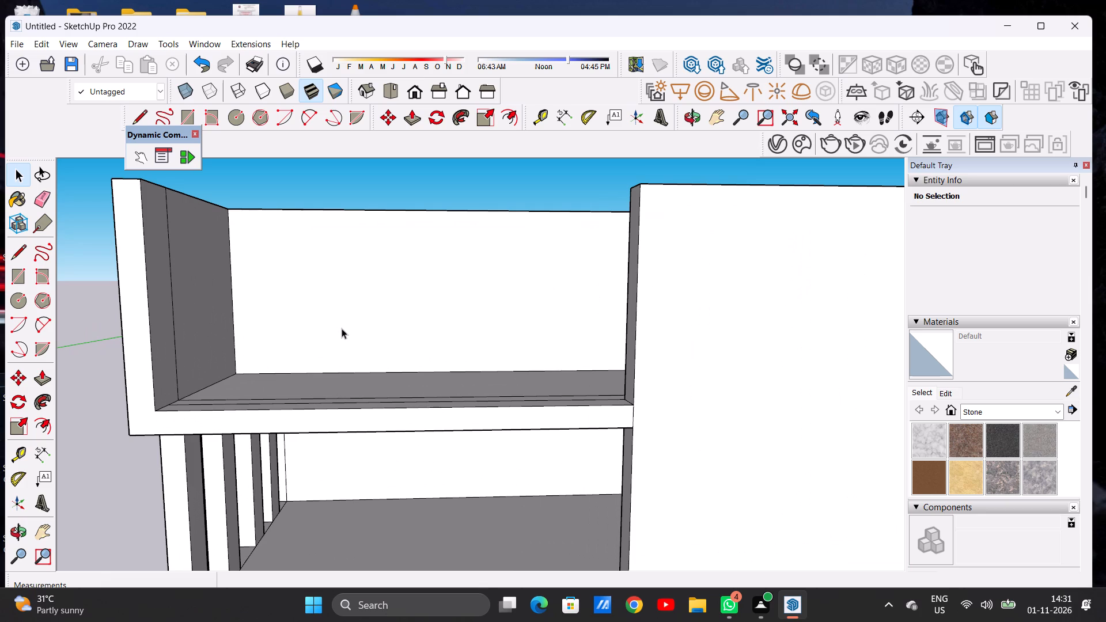
Draw a rectangle about 6' 4" by 5' 9" on the upper-storey cross wall, near the raised front wall.
{"action": "key", "text": "r"}
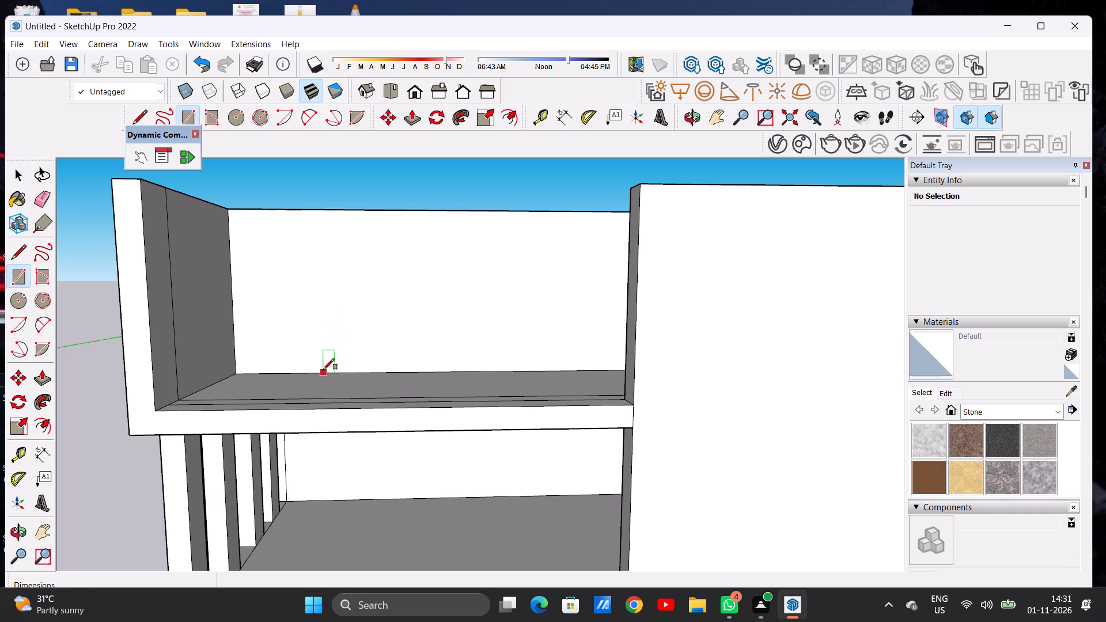
{"action": "scroll", "coordinate": [317, 356], "scroll_direction": "down", "scroll_amount": 4}
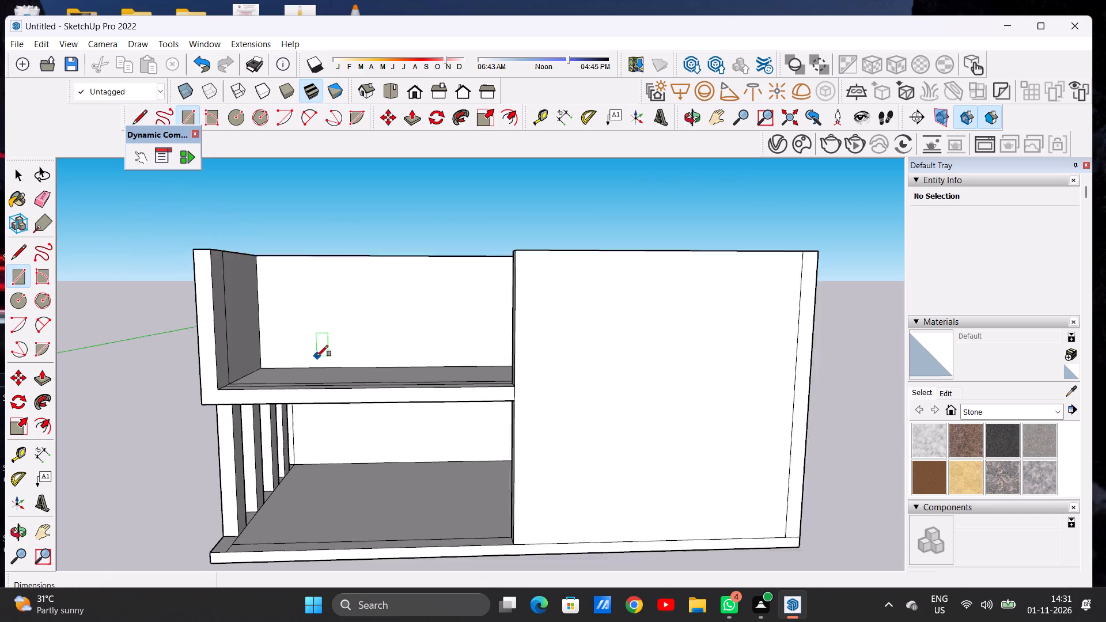
{"action": "scroll", "coordinate": [317, 356], "scroll_direction": "down", "scroll_amount": 3}
{"action": "middle_click_drag", "start_coordinate": [444, 362], "coordinate": [442, 349]}
{"action": "scroll", "coordinate": [439, 313], "scroll_direction": "up", "scroll_amount": 5}
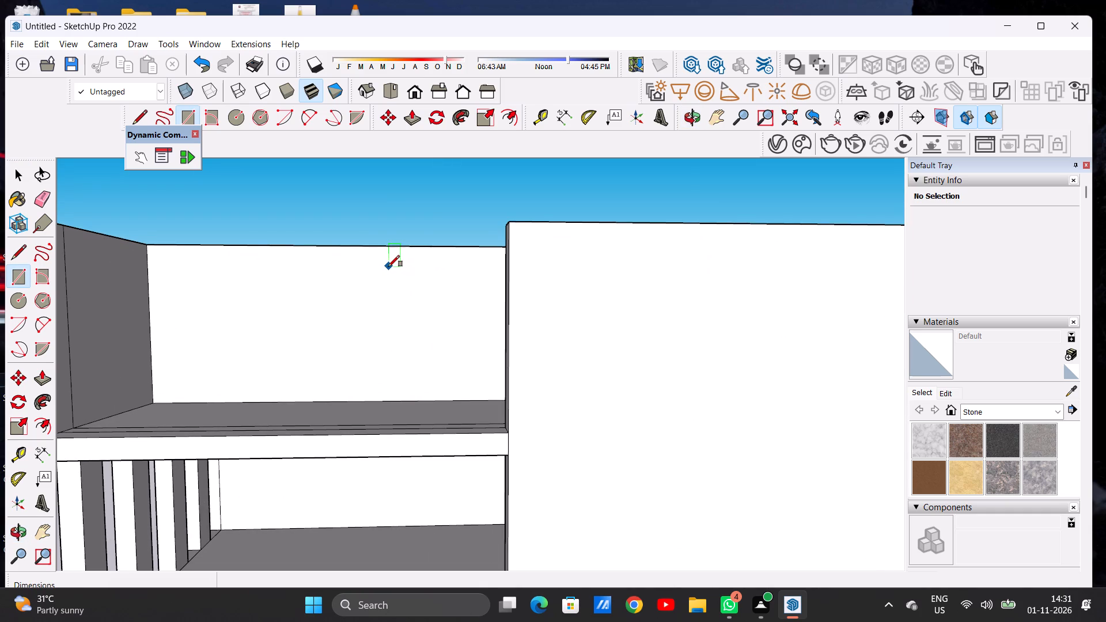
{"action": "left_click", "coordinate": [388, 267]}
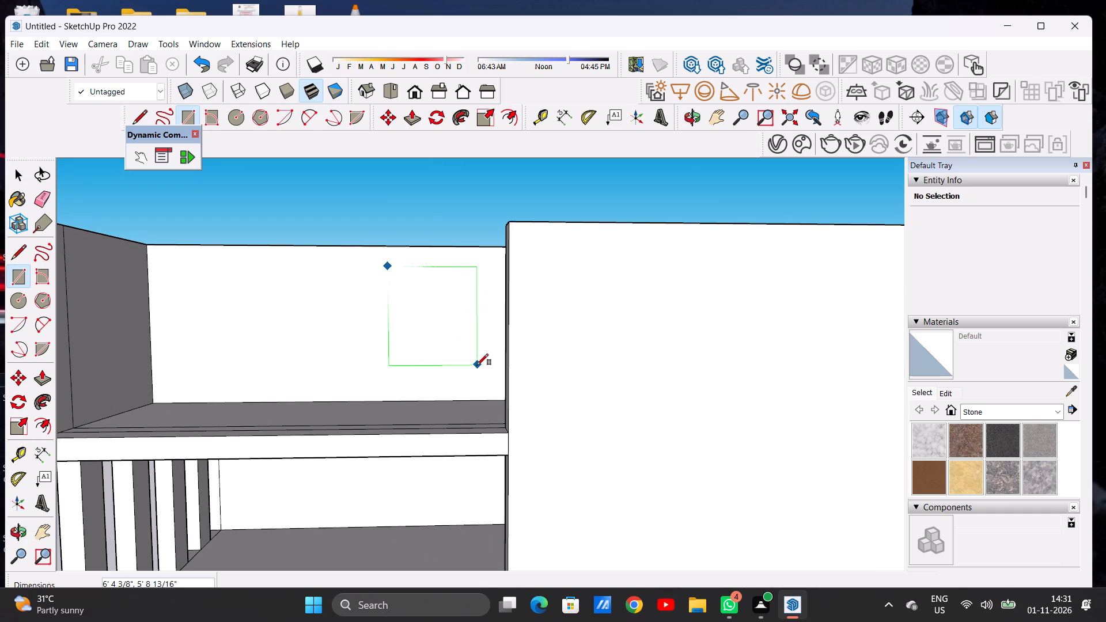
{"action": "left_click", "coordinate": [477, 365]}
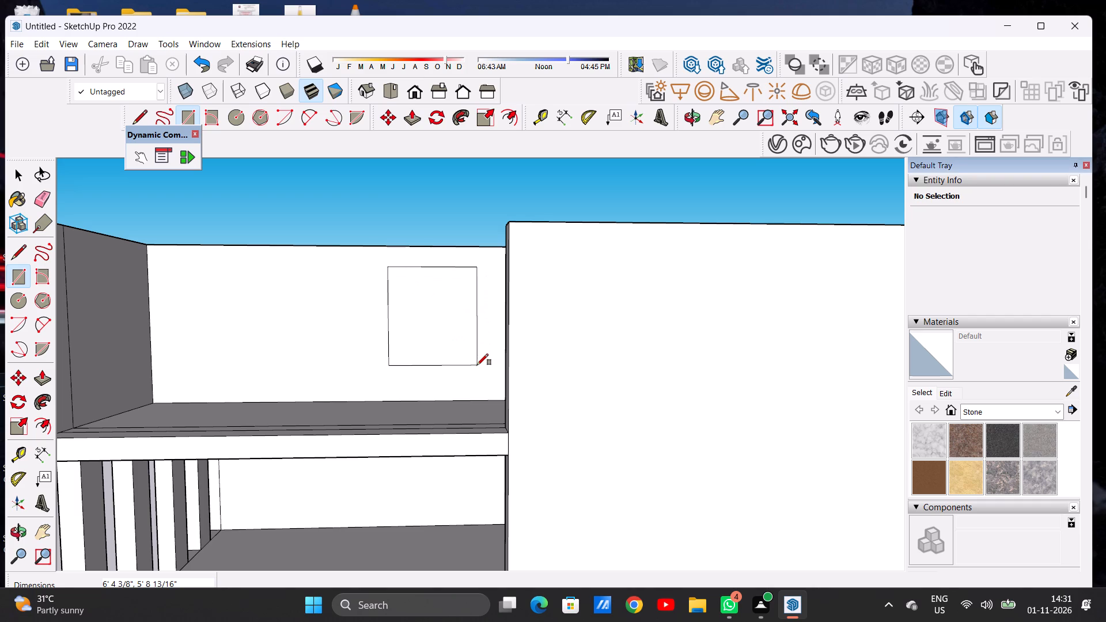
{"action": "key", "text": "space"}
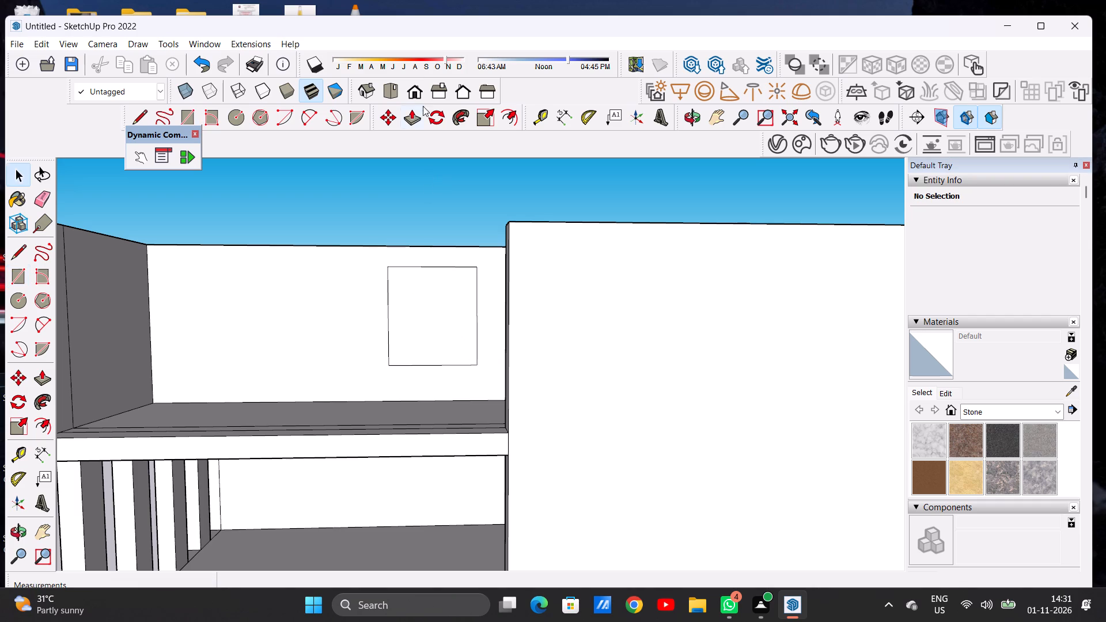
Push the rectangle on the upper-storey cross wall about 8 3/8" into the wall to form a window recess.
{"action": "left_click", "coordinate": [415, 90]}
{"action": "scroll", "coordinate": [449, 369], "scroll_direction": "down", "scroll_amount": 5}
{"action": "scroll", "coordinate": [437, 279], "scroll_direction": "up", "scroll_amount": 1}
{"action": "scroll", "coordinate": [437, 279], "scroll_direction": "down", "scroll_amount": 1}
{"action": "scroll", "coordinate": [437, 279], "scroll_direction": "up", "scroll_amount": 3}
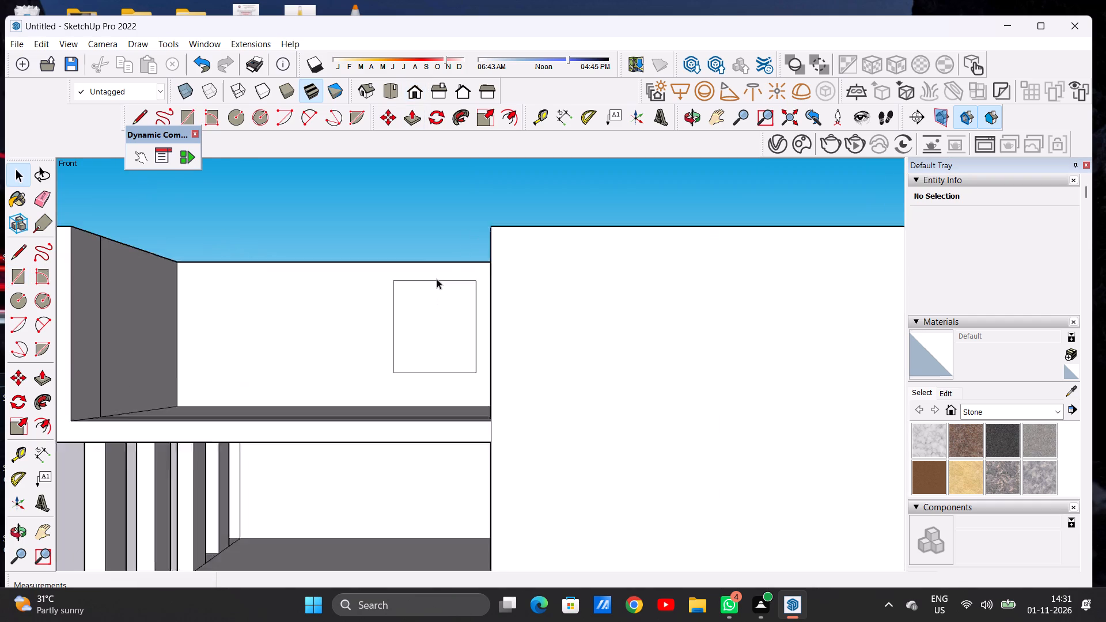
{"action": "scroll", "coordinate": [437, 279], "scroll_direction": "up", "scroll_amount": 8}
{"action": "middle_click_drag", "start_coordinate": [438, 304], "coordinate": [440, 383]}
{"action": "scroll", "coordinate": [451, 383], "scroll_direction": "up", "scroll_amount": 2}
{"action": "scroll", "coordinate": [451, 383], "scroll_direction": "down", "scroll_amount": 1}
{"action": "scroll", "coordinate": [451, 383], "scroll_direction": "up", "scroll_amount": 1}
{"action": "scroll", "coordinate": [451, 383], "scroll_direction": "down", "scroll_amount": 1}
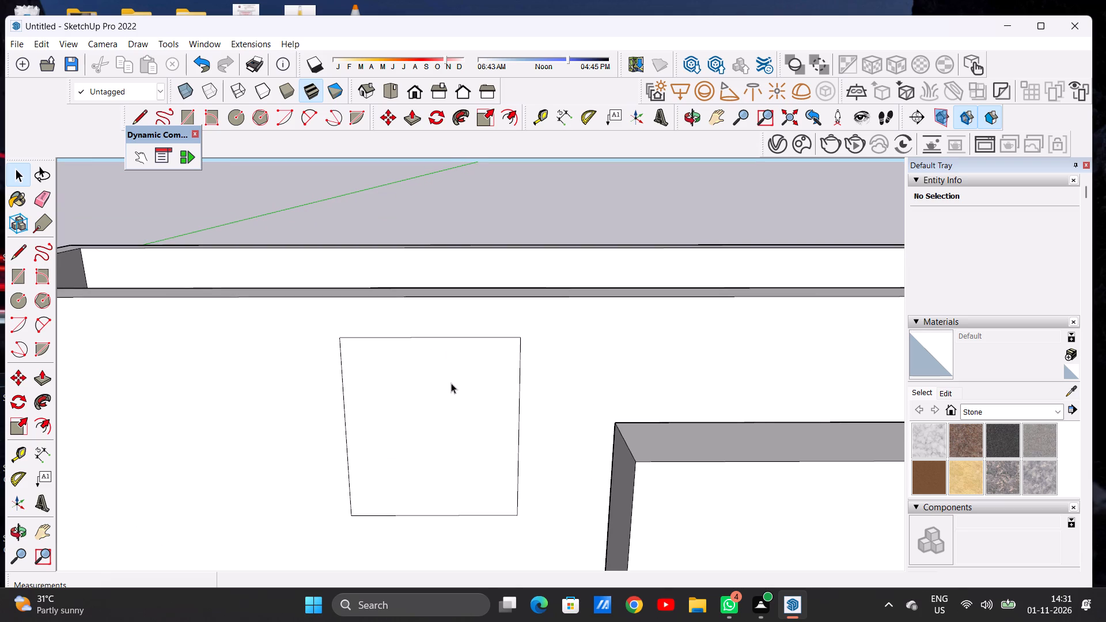
{"action": "scroll", "coordinate": [408, 378], "scroll_direction": "down", "scroll_amount": 2}
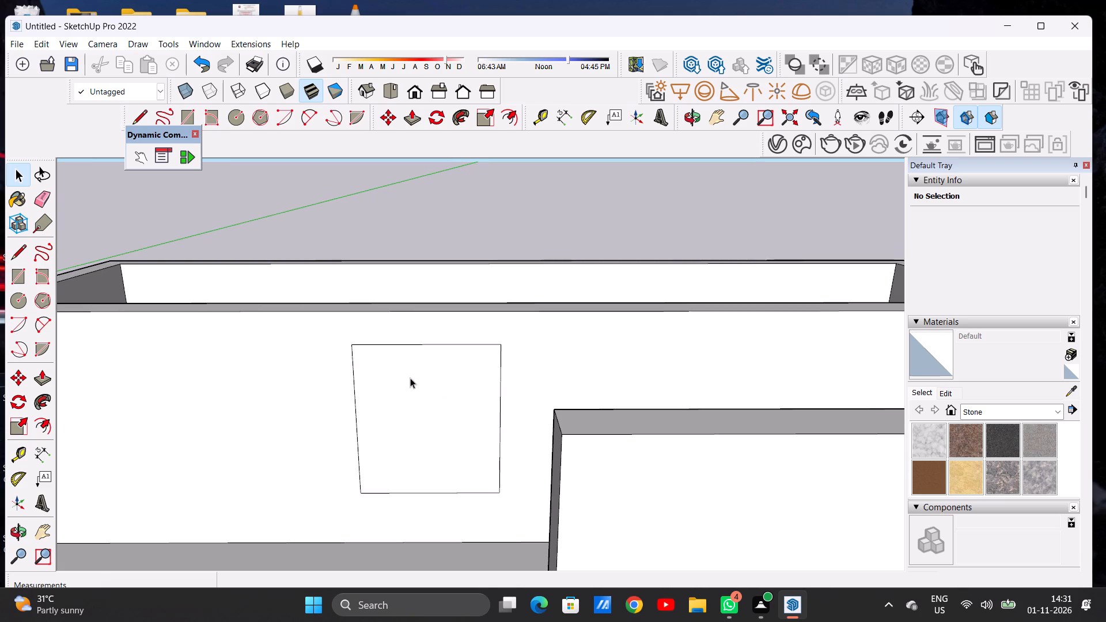
{"action": "middle_click_drag", "start_coordinate": [440, 386], "coordinate": [434, 377]}
{"action": "scroll", "coordinate": [464, 378], "scroll_direction": "up", "scroll_amount": 4}
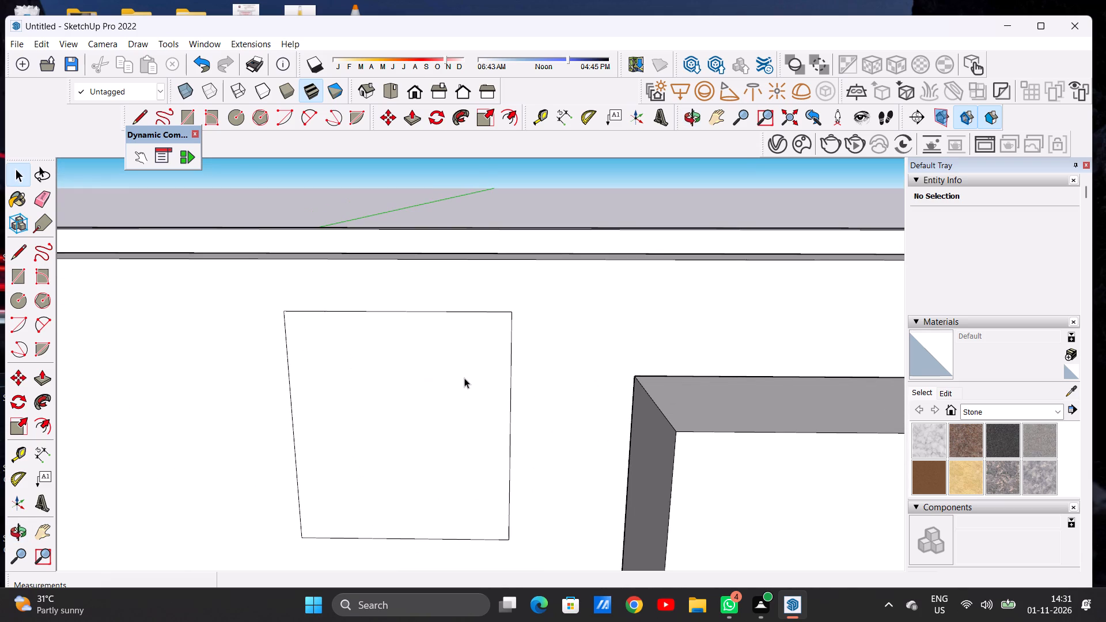
{"action": "key", "text": "p"}
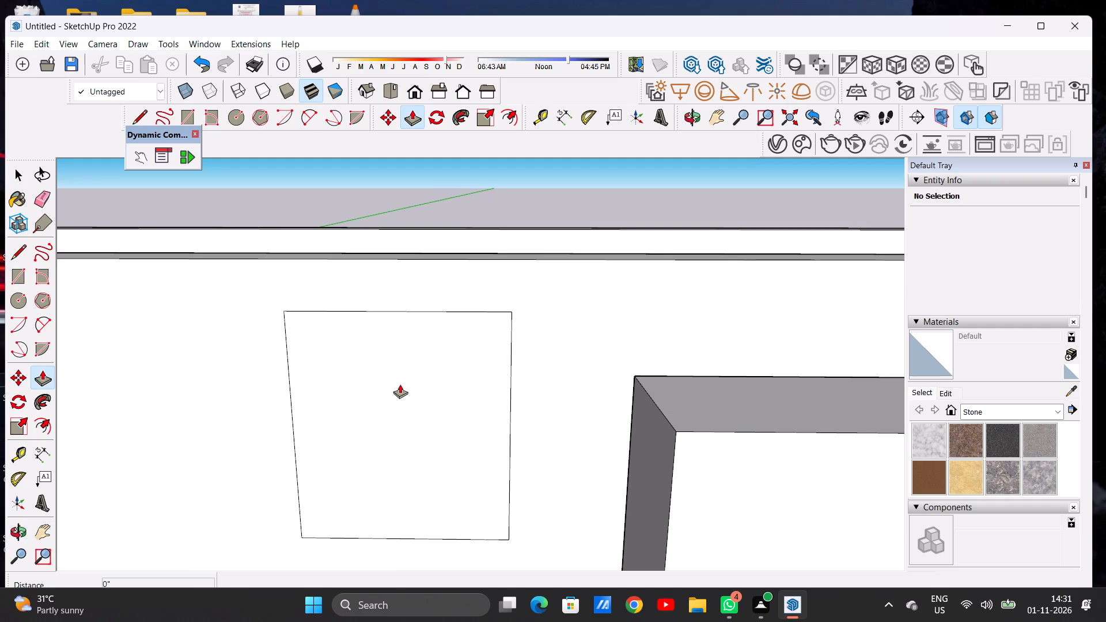
{"action": "left_click", "coordinate": [382, 396]}
{"action": "left_click", "coordinate": [385, 387]}
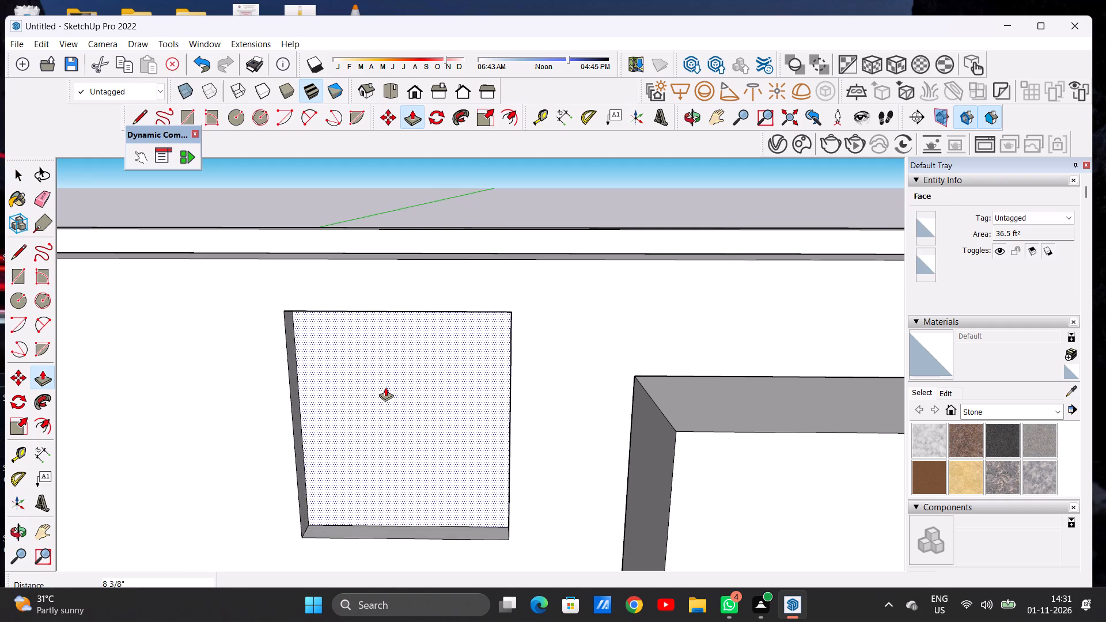
{"action": "key", "text": "space"}
Offset the outline of the window recess's back face inward by about 5" to form a frame border.
{"action": "scroll", "coordinate": [362, 382], "scroll_direction": "down", "scroll_amount": 10}
{"action": "middle_click_drag", "start_coordinate": [381, 435], "coordinate": [373, 371]}
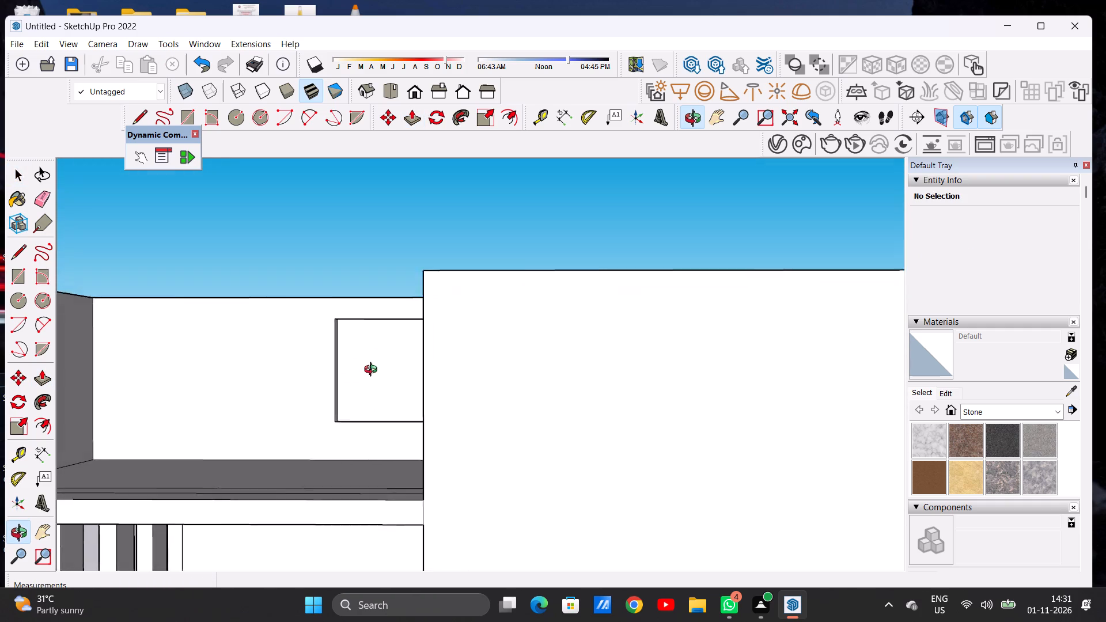
{"action": "middle_click_drag", "start_coordinate": [373, 371], "coordinate": [393, 391]}
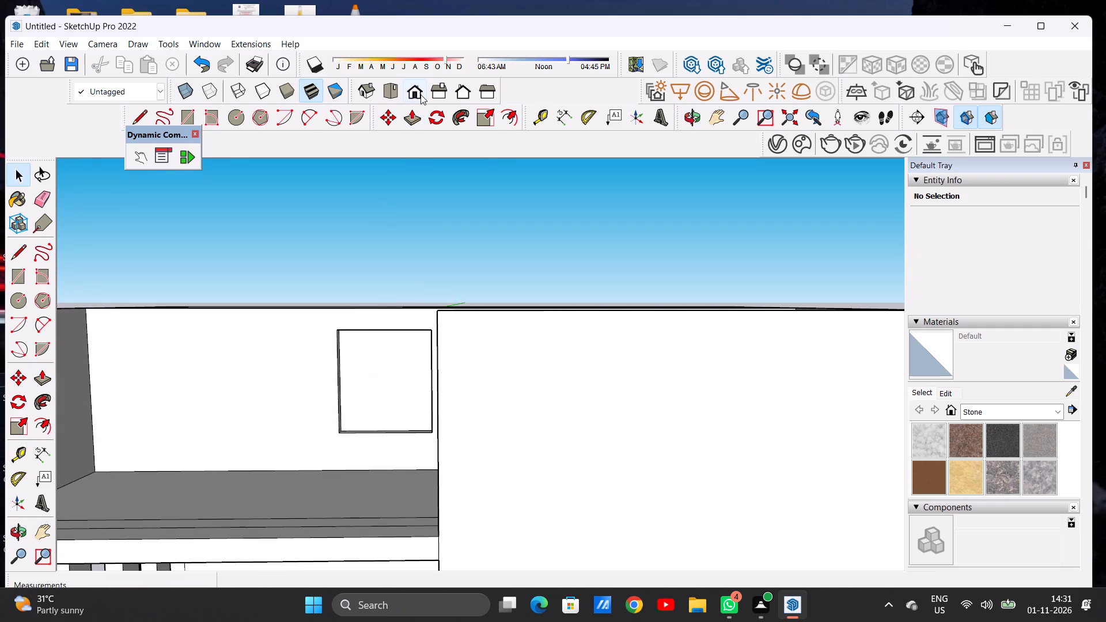
{"action": "left_click", "coordinate": [421, 94]}
{"action": "scroll", "coordinate": [438, 337], "scroll_direction": "down", "scroll_amount": 4}
{"action": "scroll", "coordinate": [436, 261], "scroll_direction": "up", "scroll_amount": 8}
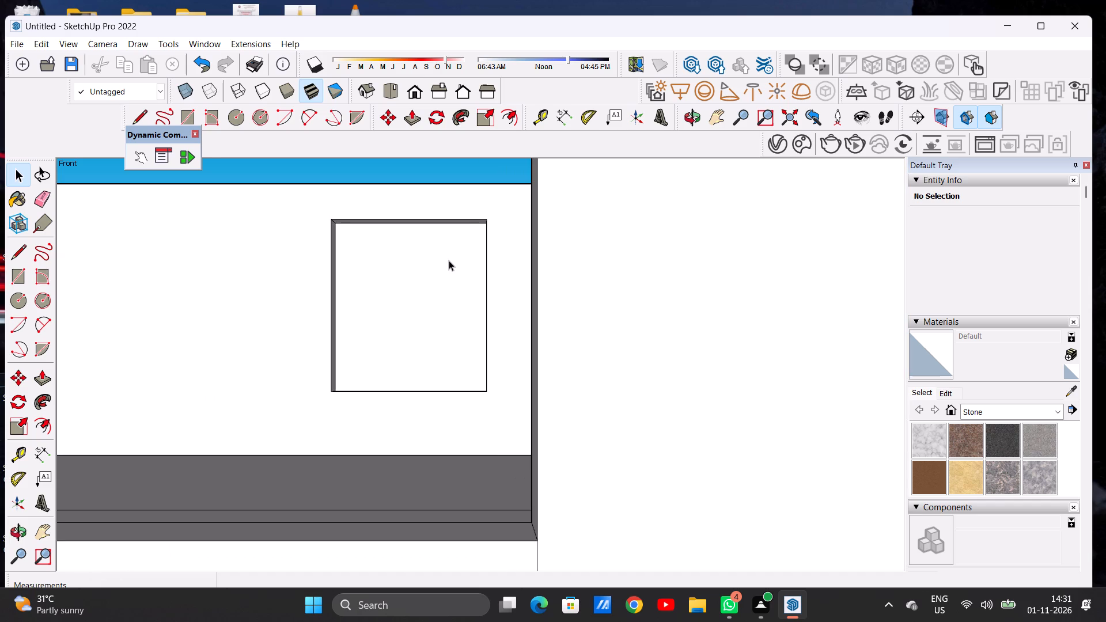
{"action": "scroll", "coordinate": [464, 243], "scroll_direction": "up", "scroll_amount": 6}
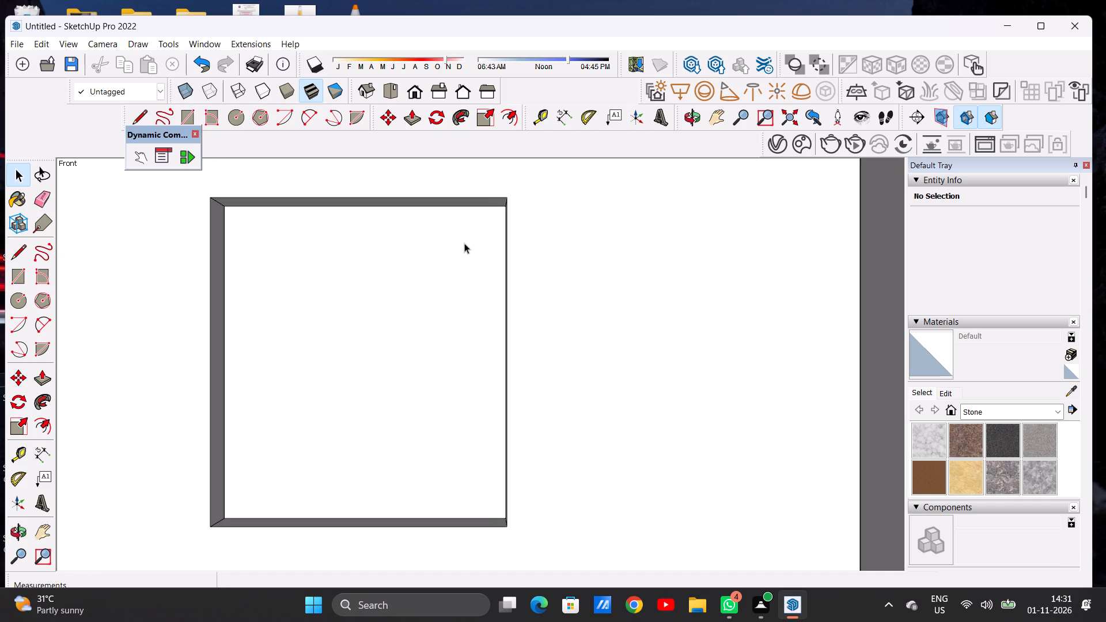
{"action": "type", "text": "OF"}
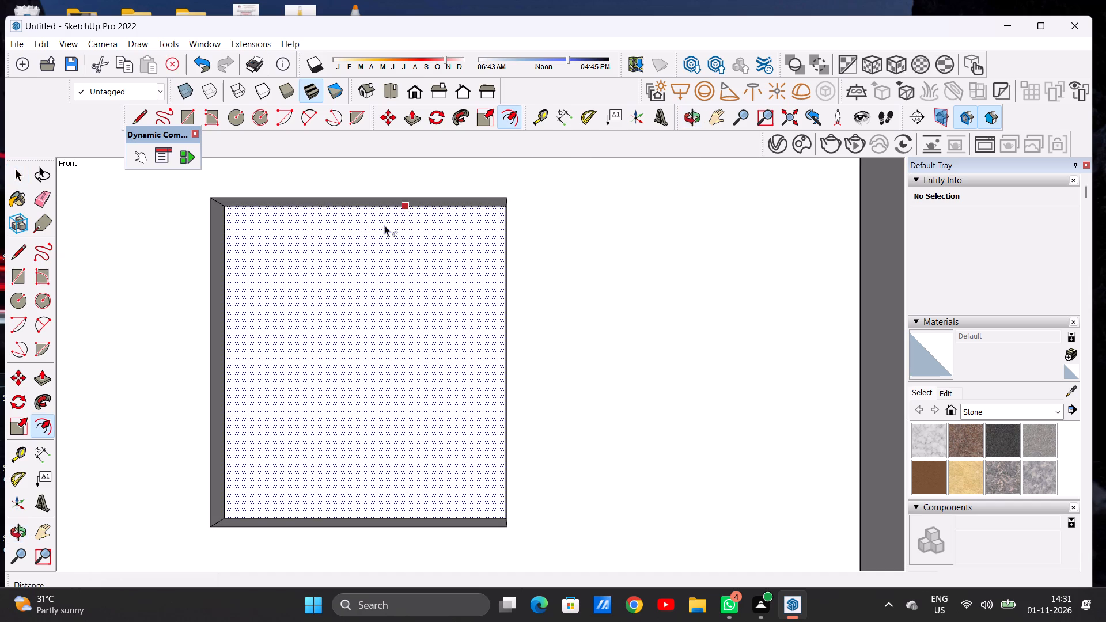
{"action": "left_click", "coordinate": [286, 221]}
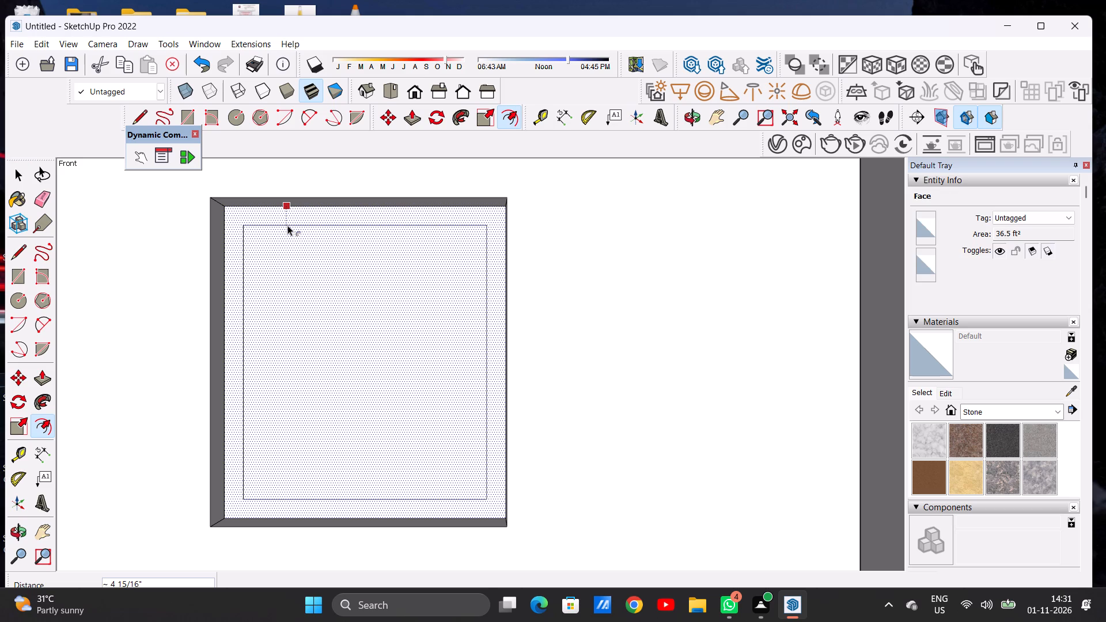
{"action": "left_click", "coordinate": [287, 225]}
{"action": "key", "text": "space"}
Draw two closely spaced vertical lines, each about 5' 7" long, down the middle of the inner window outline as a mullion.
{"action": "type", "text": "L"}
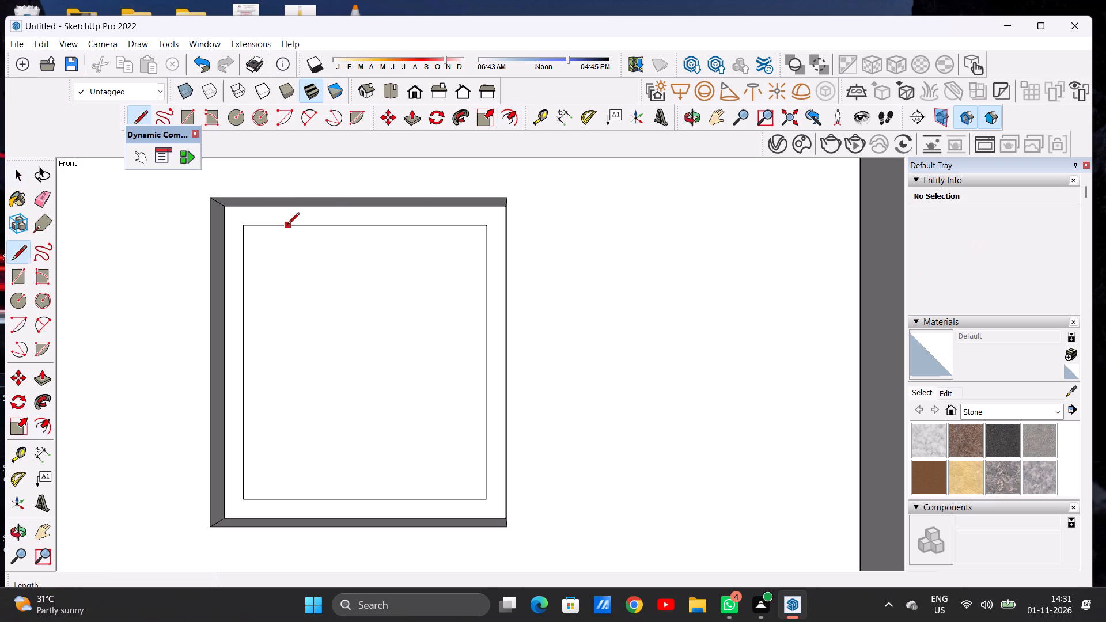
{"action": "scroll", "coordinate": [257, 249], "scroll_direction": "down", "scroll_amount": 5}
{"action": "middle_click_drag", "start_coordinate": [333, 283], "coordinate": [335, 314]}
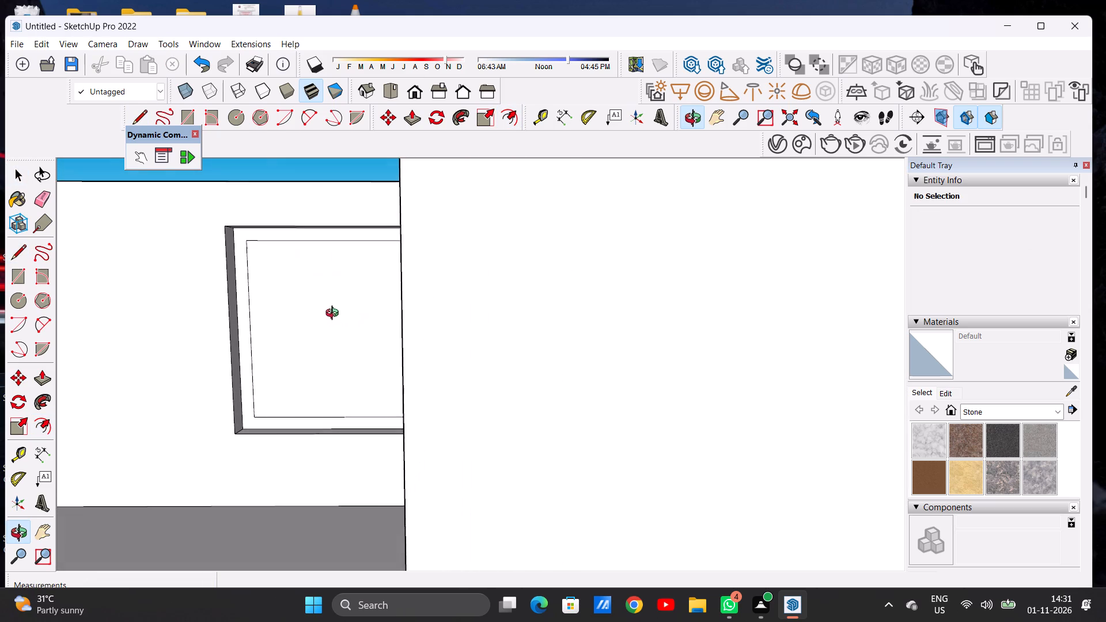
{"action": "middle_click_drag", "start_coordinate": [335, 314], "coordinate": [353, 313]}
{"action": "scroll", "coordinate": [326, 266], "scroll_direction": "up", "scroll_amount": 6}
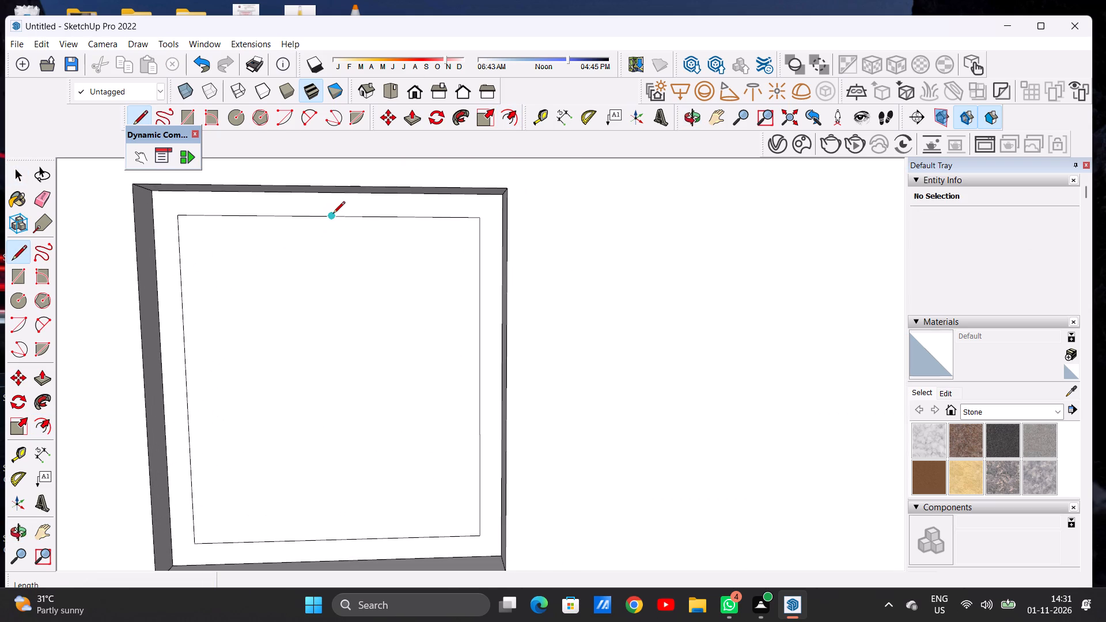
{"action": "left_click", "coordinate": [319, 217]}
{"action": "left_click", "coordinate": [327, 541]}
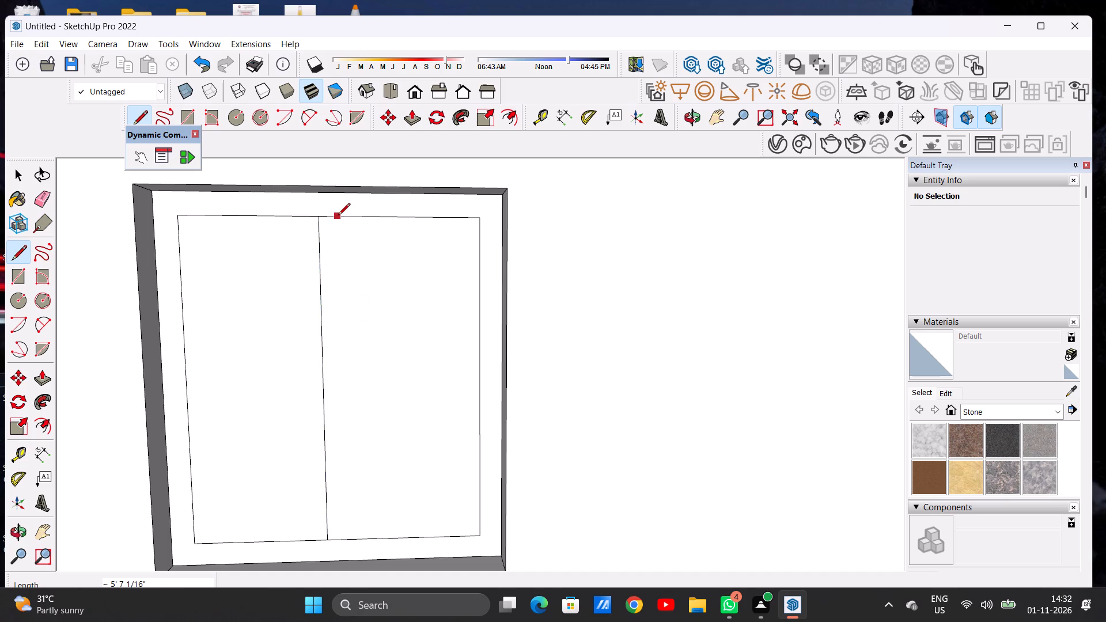
{"action": "left_click", "coordinate": [338, 217]}
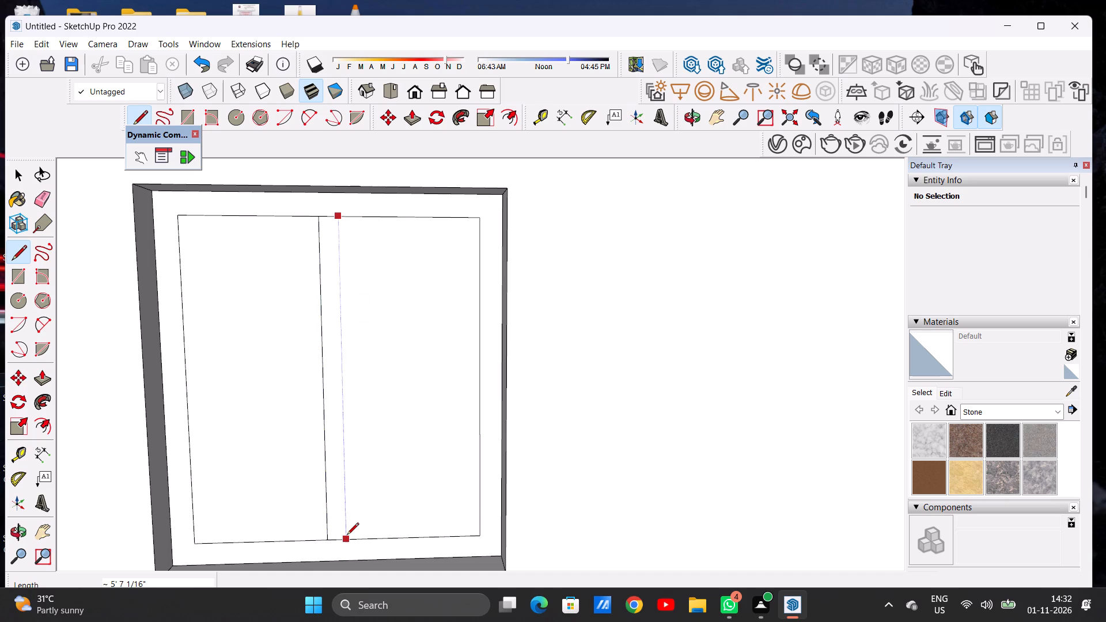
{"action": "left_click", "coordinate": [347, 536]}
{"action": "key", "text": "space"}
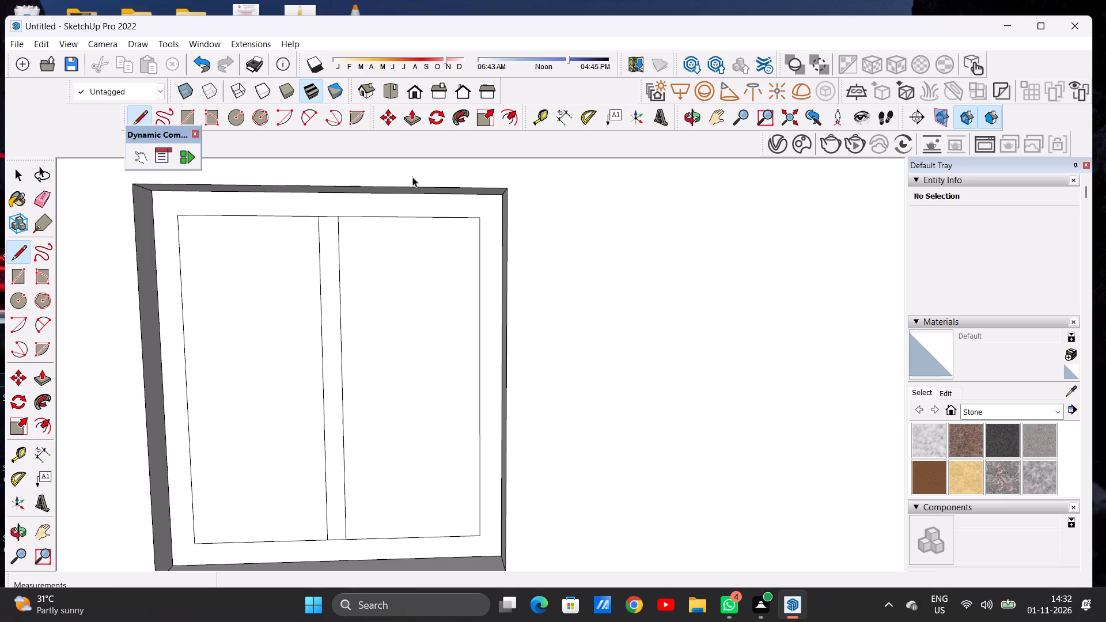
Draw a door rectangle about 5' 3" wide by 8' 6" high on the cross wall, rising from the floor beside the window.
{"action": "left_click", "coordinate": [412, 98]}
{"action": "scroll", "coordinate": [432, 293], "scroll_direction": "down", "scroll_amount": 17}
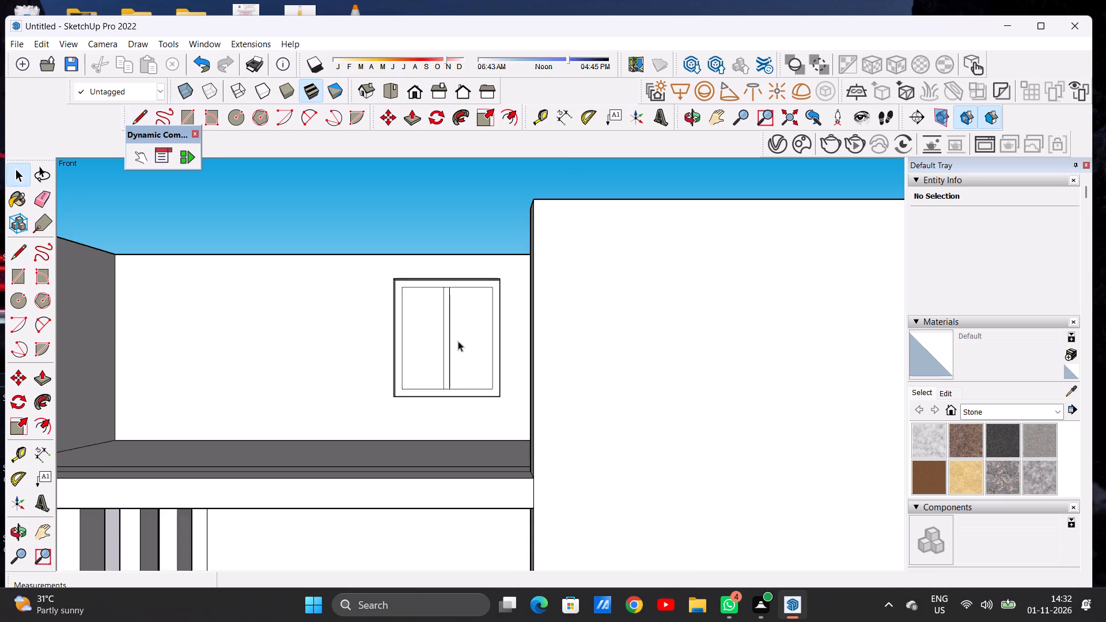
{"action": "middle_click_drag", "start_coordinate": [478, 347], "coordinate": [483, 374]}
{"action": "scroll", "coordinate": [588, 326], "scroll_direction": "down", "scroll_amount": 1}
{"action": "scroll", "coordinate": [589, 326], "scroll_direction": "up", "scroll_amount": 1}
{"action": "scroll", "coordinate": [591, 326], "scroll_direction": "down", "scroll_amount": 7}
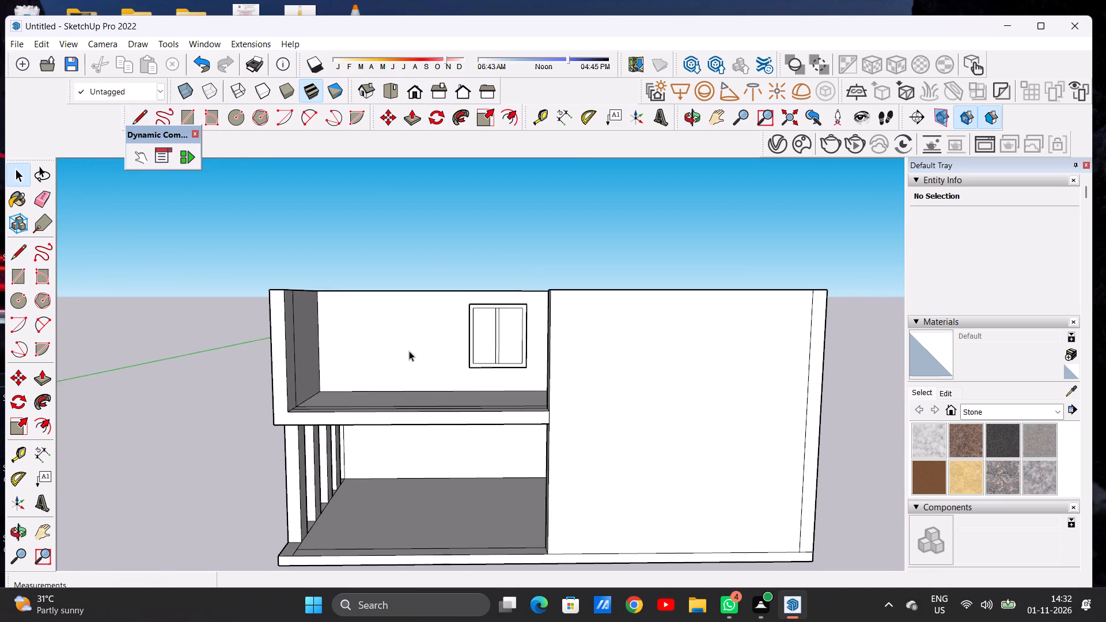
{"action": "middle_click_drag", "start_coordinate": [409, 351], "coordinate": [415, 340]}
{"action": "scroll", "coordinate": [460, 344], "scroll_direction": "up", "scroll_amount": 6}
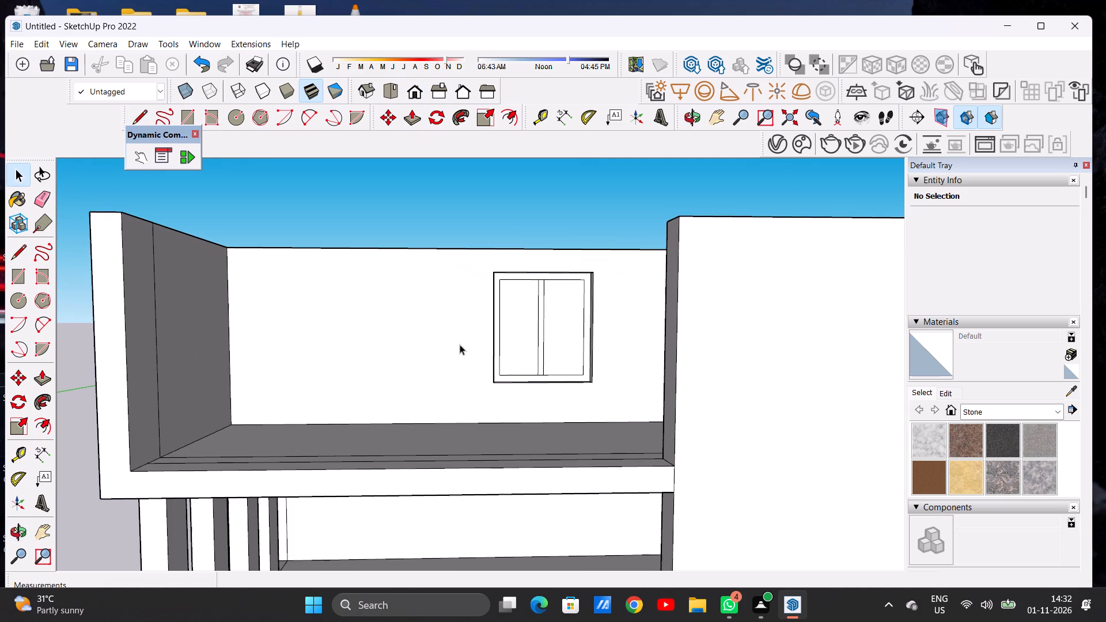
{"action": "key", "text": "r"}
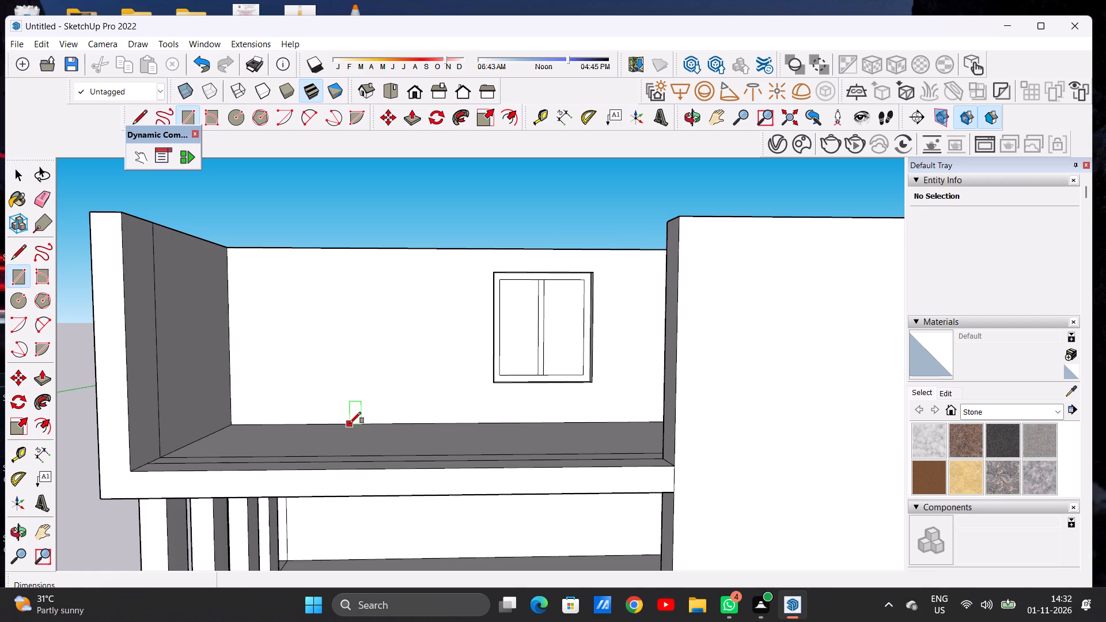
{"action": "left_click", "coordinate": [350, 423]}
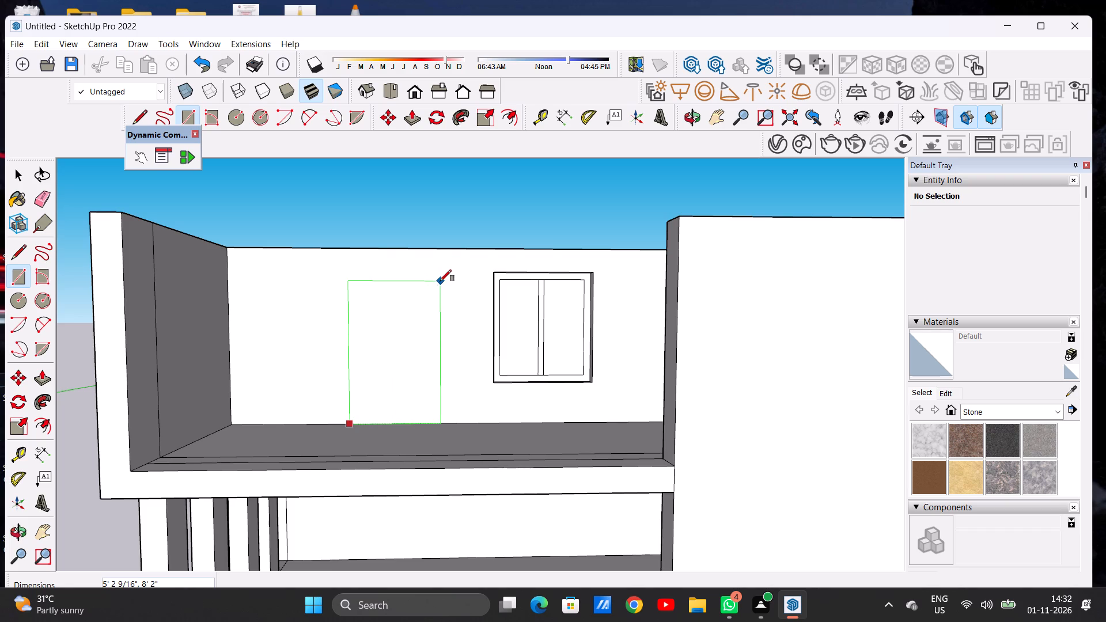
{"action": "left_click", "coordinate": [441, 279]}
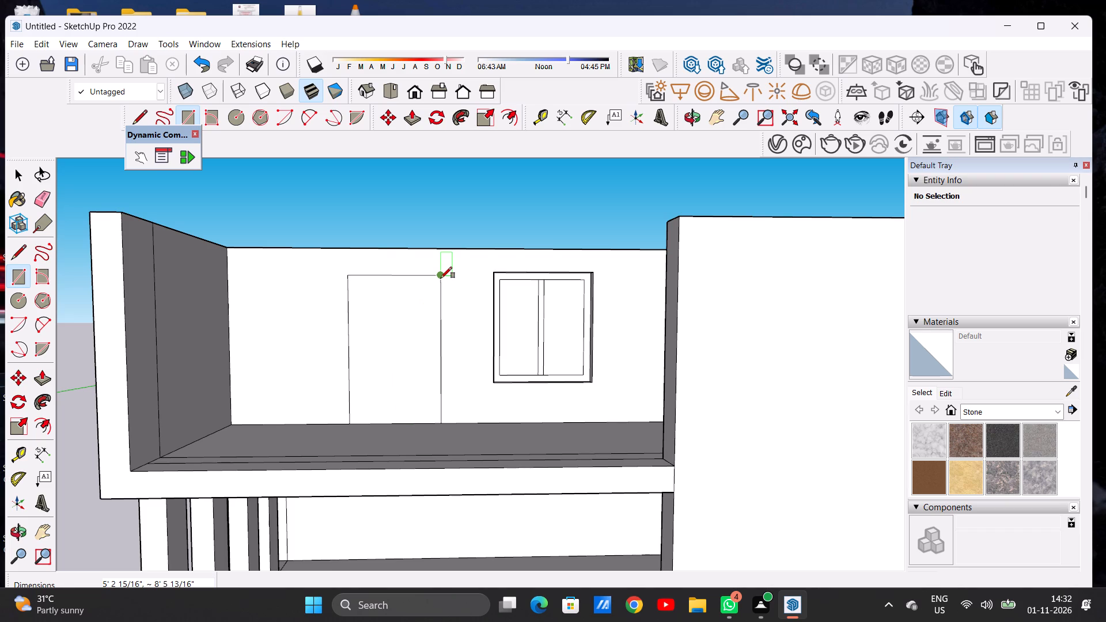
{"action": "key", "text": "space"}
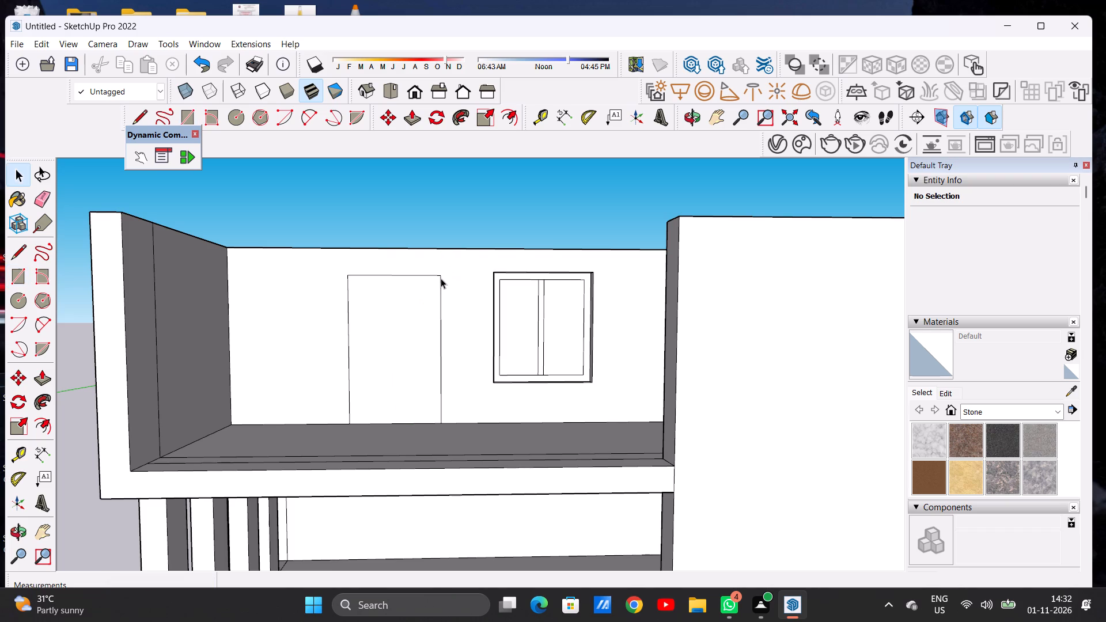
Push the door rectangle on the cross wall about 9" into the wall to form a door recess.
{"action": "scroll", "coordinate": [414, 314], "scroll_direction": "down", "scroll_amount": 7}
{"action": "middle_click_drag", "start_coordinate": [418, 307], "coordinate": [388, 424]}
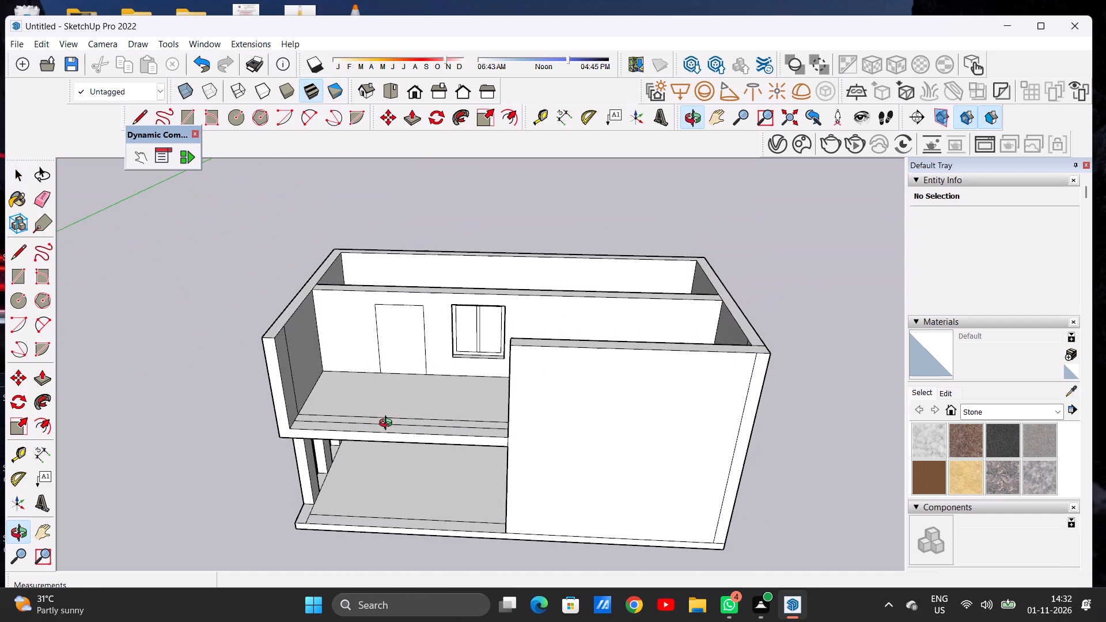
{"action": "middle_click_drag", "start_coordinate": [388, 424], "coordinate": [388, 424]}
{"action": "scroll", "coordinate": [414, 309], "scroll_direction": "up", "scroll_amount": 6}
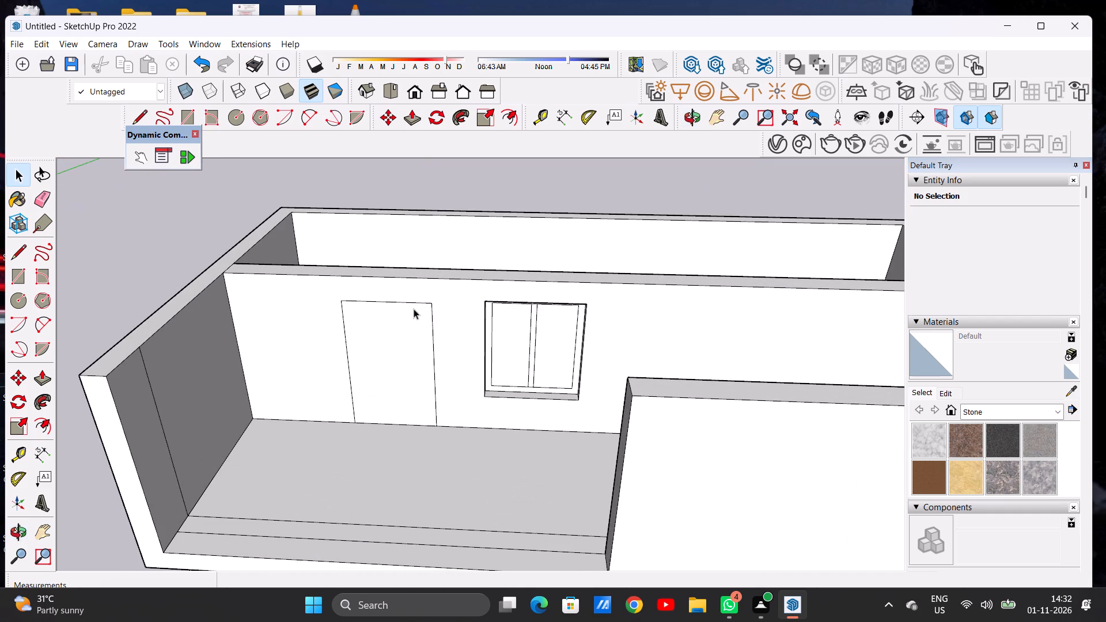
{"action": "key", "text": "p"}
{"action": "scroll", "coordinate": [414, 309], "scroll_direction": "up", "scroll_amount": 6}
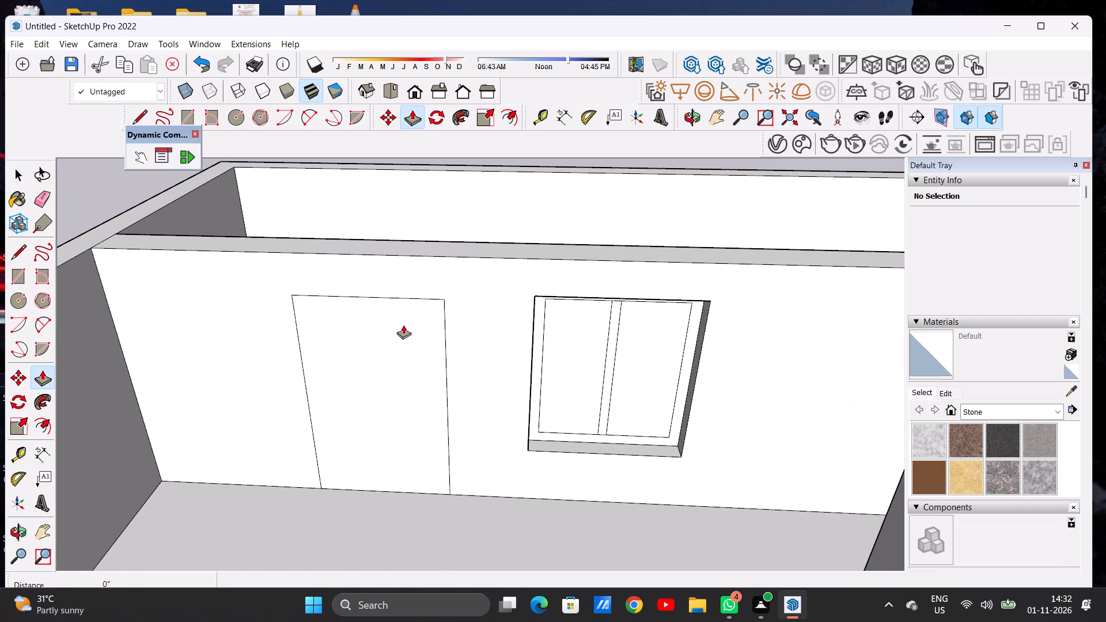
{"action": "left_click", "coordinate": [403, 326]}
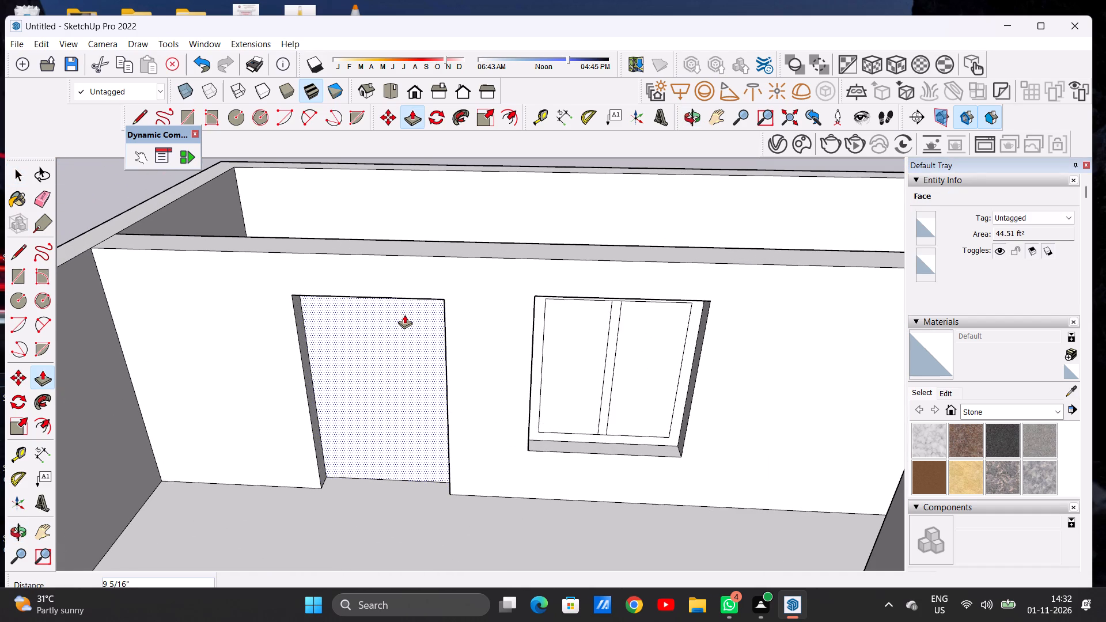
{"action": "left_click", "coordinate": [404, 314]}
{"action": "key", "text": "space"}
Draw a line about 5' 3" long across the door recess at floor level, joining its two front bottom corners.
{"action": "scroll", "coordinate": [404, 314], "scroll_direction": "down", "scroll_amount": 3}
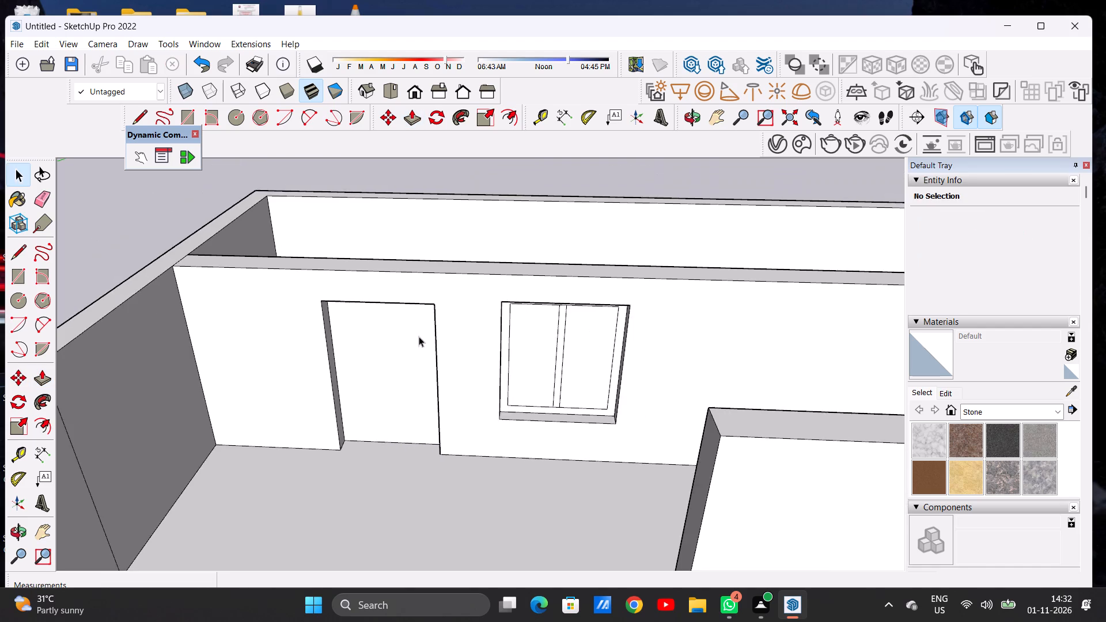
{"action": "scroll", "coordinate": [419, 336], "scroll_direction": "down", "scroll_amount": 6}
{"action": "middle_click", "coordinate": [414, 439]}
{"action": "scroll", "coordinate": [368, 432], "scroll_direction": "up", "scroll_amount": 7}
{"action": "scroll", "coordinate": [408, 402], "scroll_direction": "down", "scroll_amount": 1}
{"action": "scroll", "coordinate": [408, 402], "scroll_direction": "up", "scroll_amount": 1}
{"action": "scroll", "coordinate": [408, 402], "scroll_direction": "down", "scroll_amount": 1}
{"action": "scroll", "coordinate": [408, 402], "scroll_direction": "up", "scroll_amount": 3}
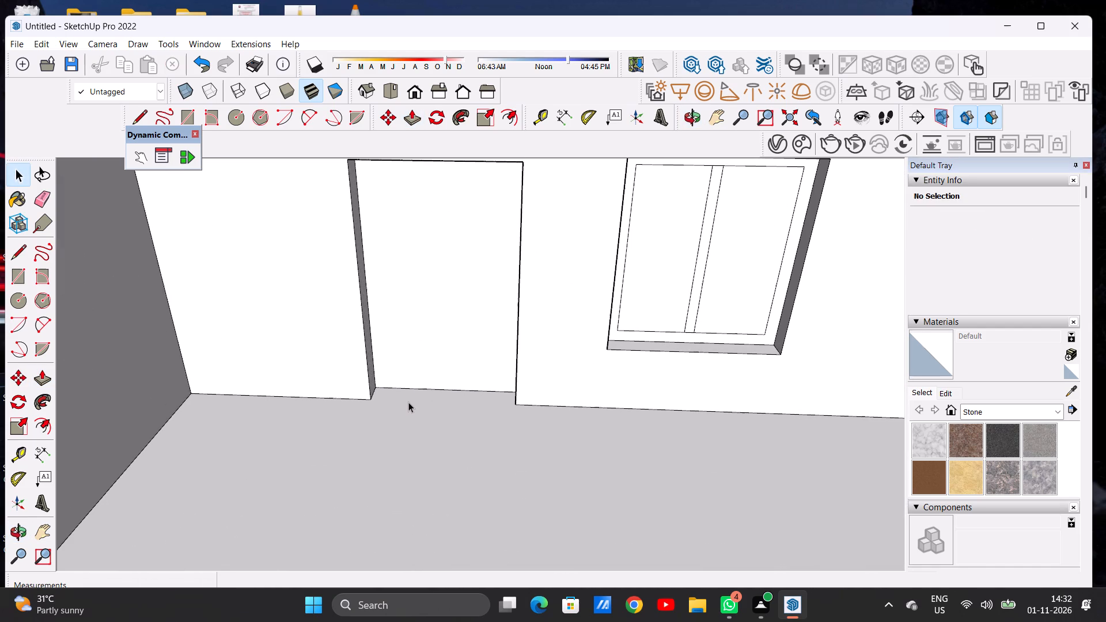
{"action": "key", "text": "l"}
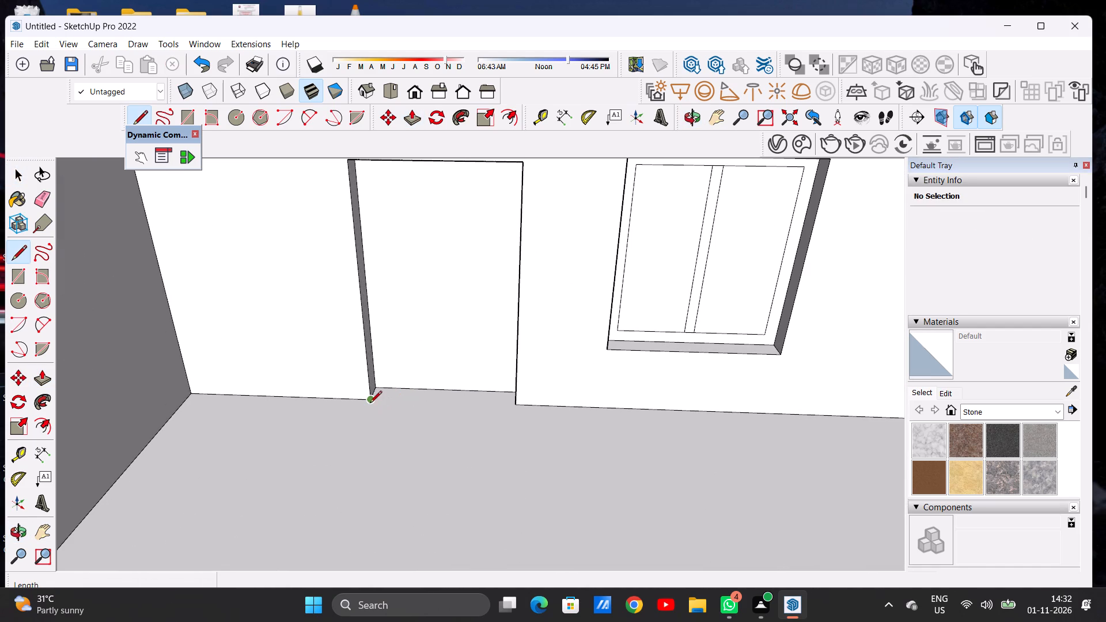
{"action": "left_click", "coordinate": [370, 403]}
{"action": "left_click", "coordinate": [517, 405]}
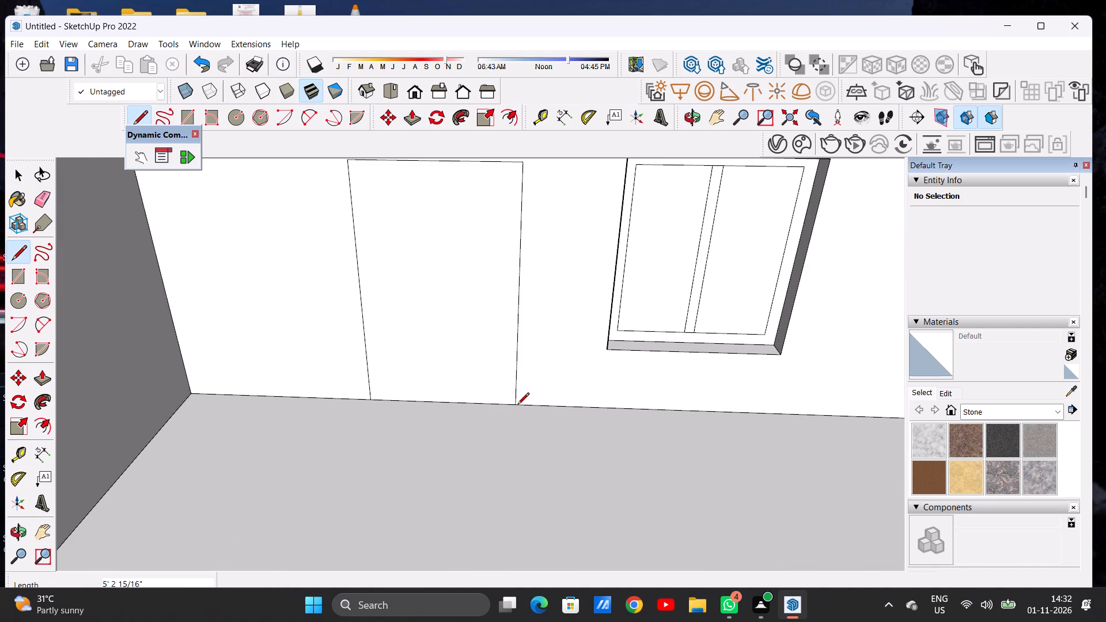
{"action": "key", "text": "space"}
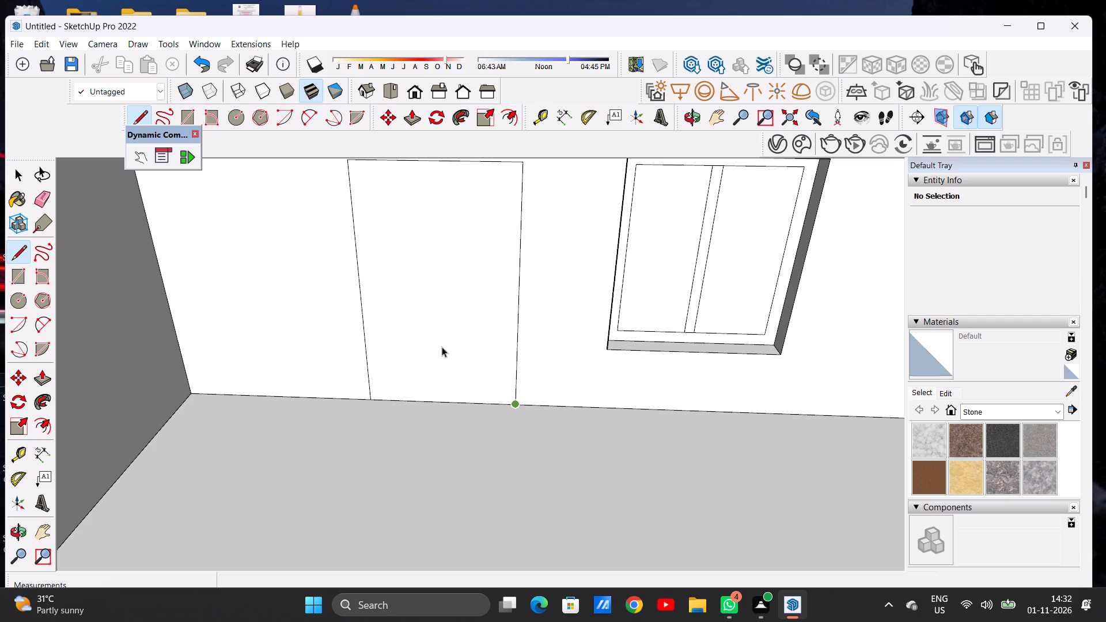
Delete the face covering the front of the door recess on the cross wall.
{"action": "left_click", "coordinate": [442, 347]}
{"action": "key", "text": "Delete"}
{"action": "scroll", "coordinate": [438, 370], "scroll_direction": "down", "scroll_amount": 8}
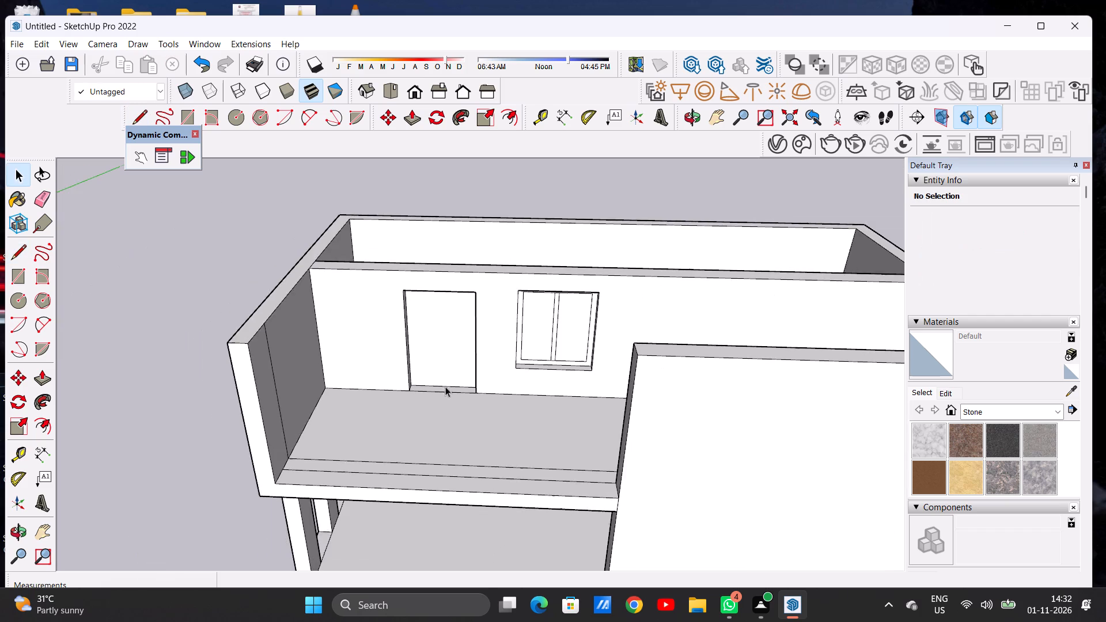
Offset the outline of the recessed door face inward by about 5" to form the door frame.
{"action": "scroll", "coordinate": [445, 386], "scroll_direction": "down", "scroll_amount": 1}
{"action": "middle_click_drag", "start_coordinate": [460, 382], "coordinate": [461, 322]}
{"action": "middle_click_drag", "start_coordinate": [441, 342], "coordinate": [438, 331]}
{"action": "scroll", "coordinate": [439, 313], "scroll_direction": "up", "scroll_amount": 2}
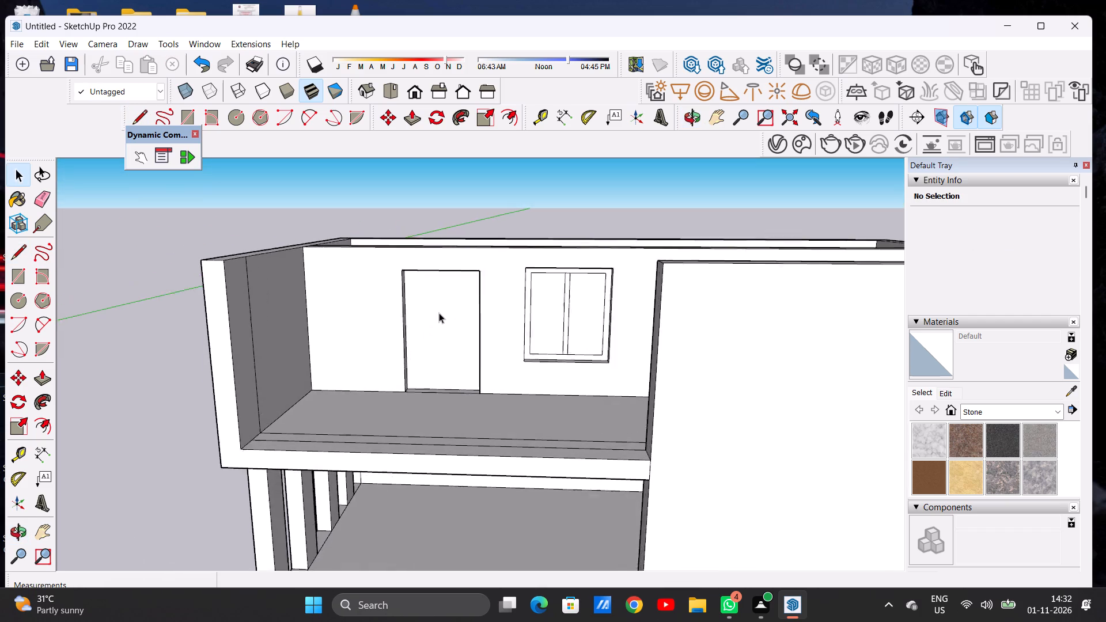
{"action": "scroll", "coordinate": [439, 313], "scroll_direction": "up", "scroll_amount": 4}
{"action": "type", "text": "OF"}
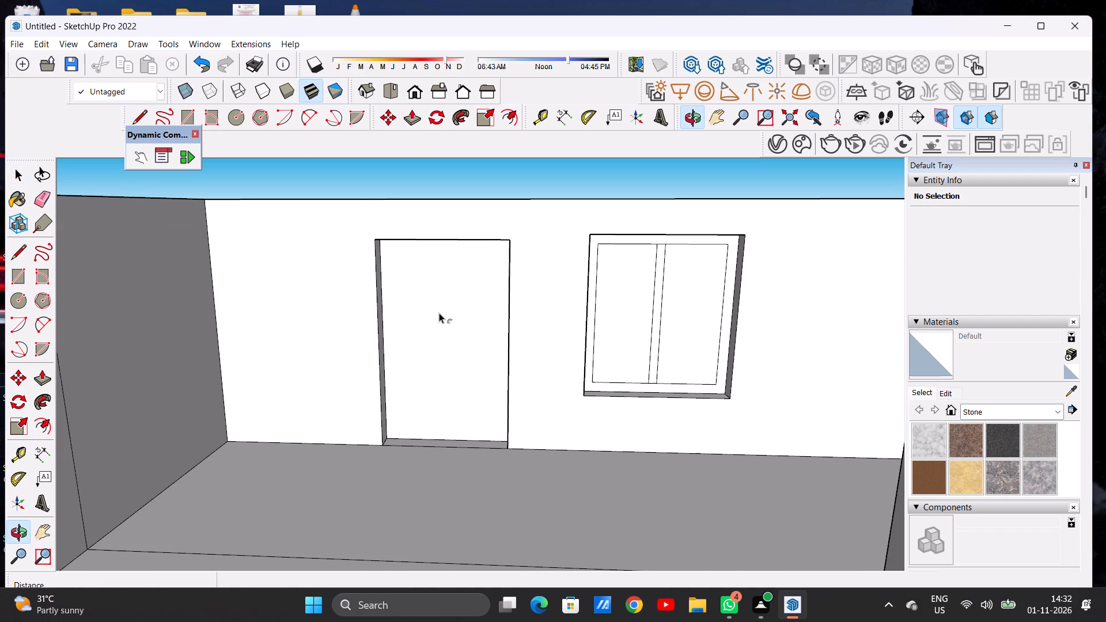
{"action": "middle_click_drag", "start_coordinate": [446, 333], "coordinate": [449, 313]}
{"action": "left_click", "coordinate": [419, 244]}
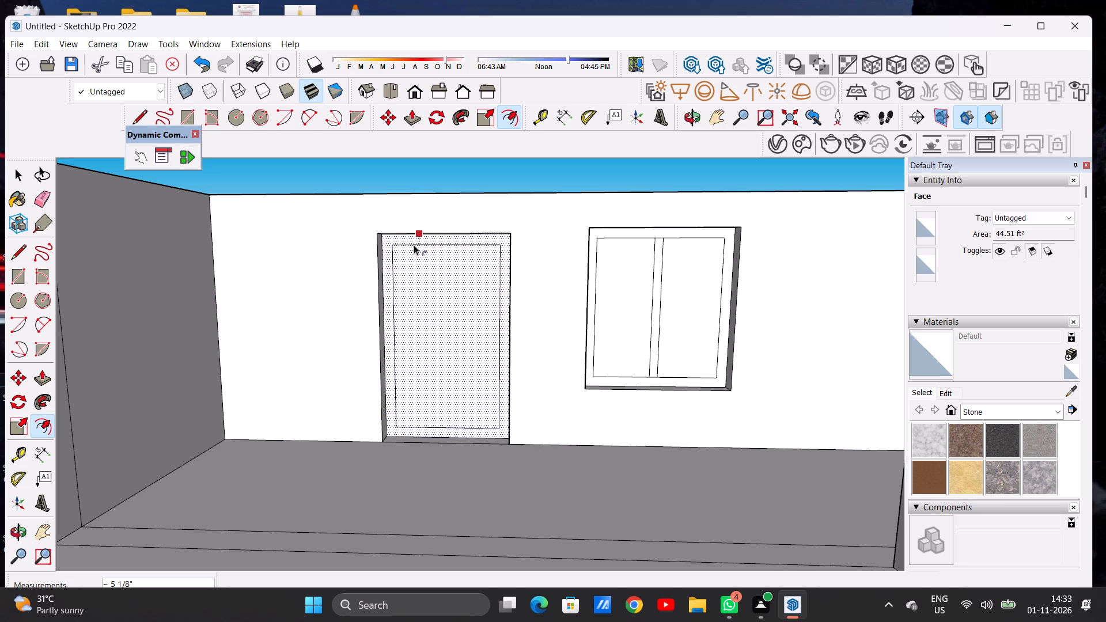
{"action": "left_click", "coordinate": [414, 245]}
{"action": "key", "text": "space"}
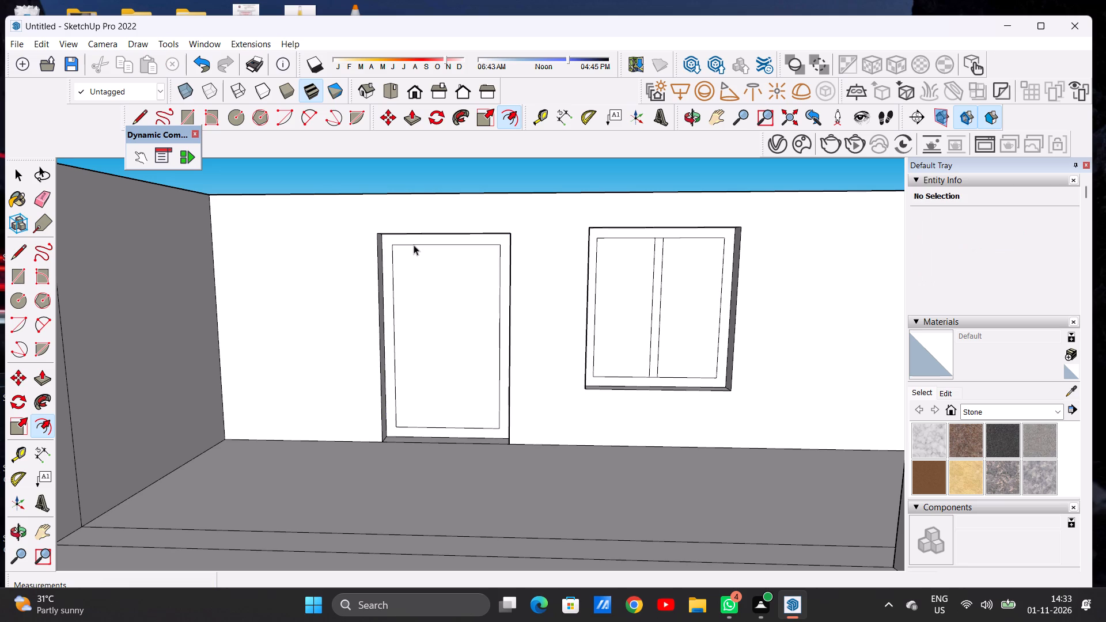
Draw an upright handle rectangle about 4" wide by 1' 6" high on the door panel, near its edge on the window side.
{"action": "scroll", "coordinate": [402, 350], "scroll_direction": "down", "scroll_amount": 7}
{"action": "middle_click_drag", "start_coordinate": [450, 405], "coordinate": [448, 411]}
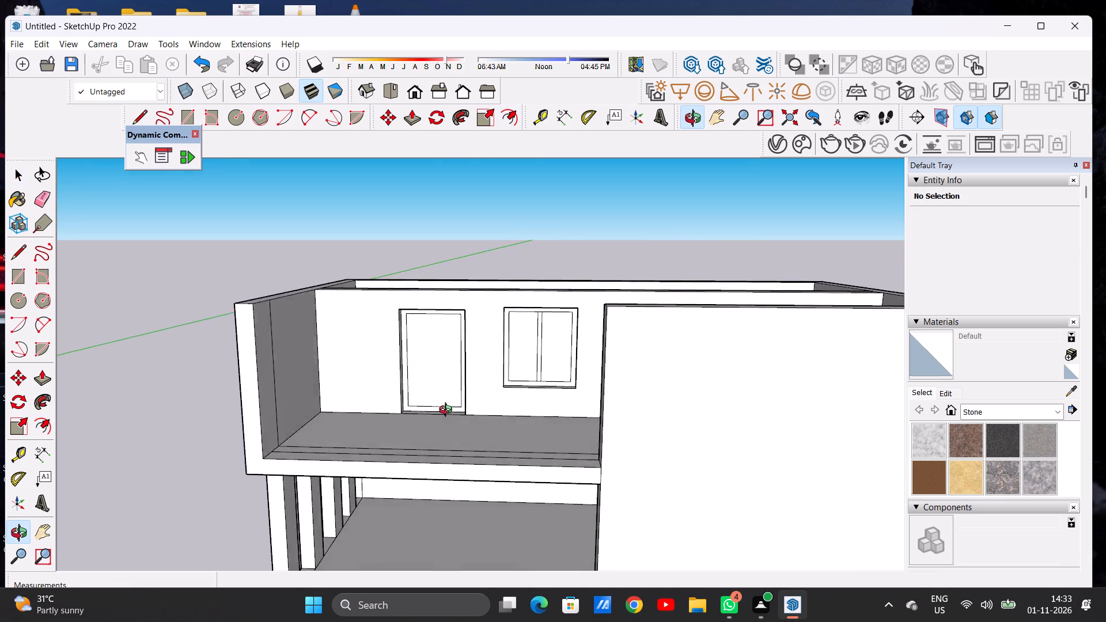
{"action": "middle_click_drag", "start_coordinate": [448, 411], "coordinate": [455, 401]}
{"action": "scroll", "coordinate": [457, 373], "scroll_direction": "up", "scroll_amount": 6}
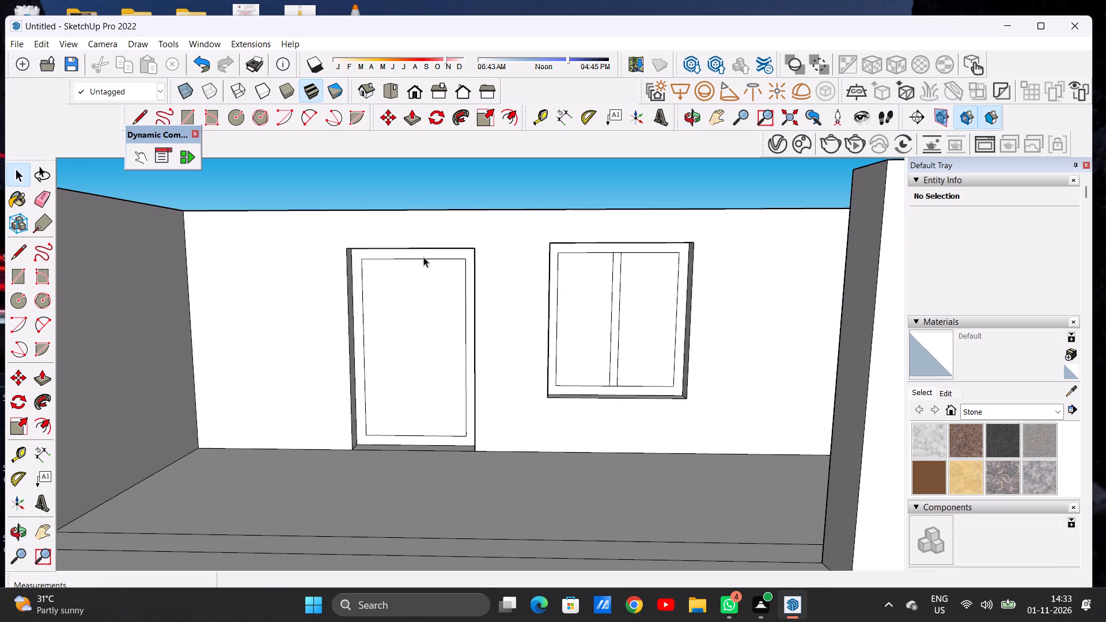
{"action": "scroll", "coordinate": [423, 257], "scroll_direction": "up", "scroll_amount": 1}
{"action": "scroll", "coordinate": [423, 257], "scroll_direction": "down", "scroll_amount": 1}
{"action": "scroll", "coordinate": [423, 257], "scroll_direction": "up", "scroll_amount": 1}
{"action": "middle_click_drag", "start_coordinate": [437, 312], "coordinate": [436, 302]}
{"action": "scroll", "coordinate": [430, 292], "scroll_direction": "down", "scroll_amount": 1}
{"action": "scroll", "coordinate": [430, 292], "scroll_direction": "up", "scroll_amount": 3}
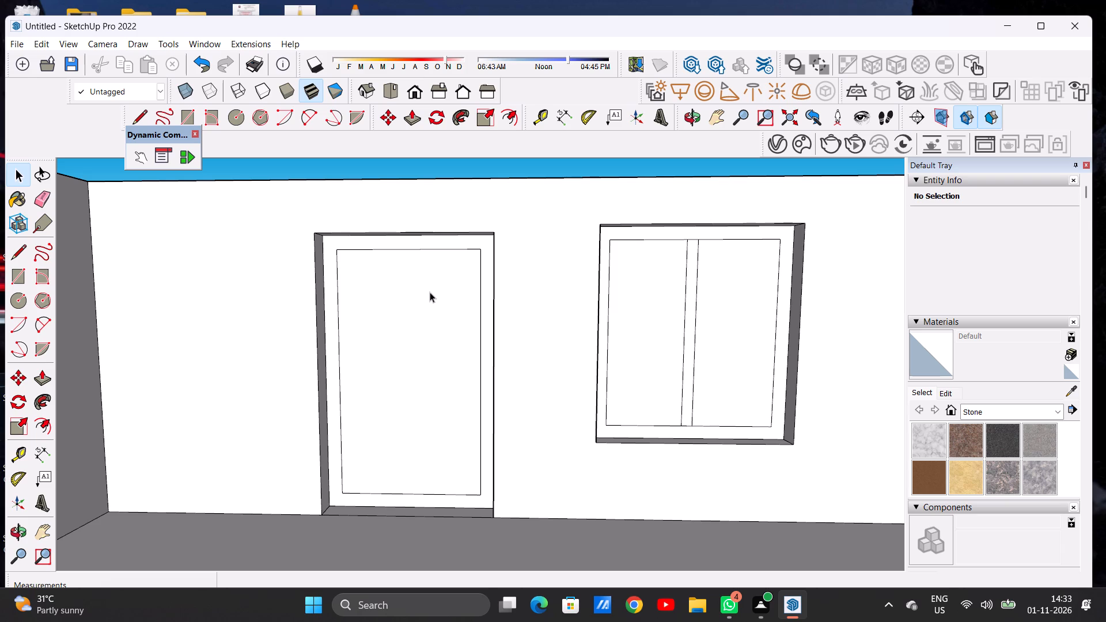
{"action": "key", "text": "r"}
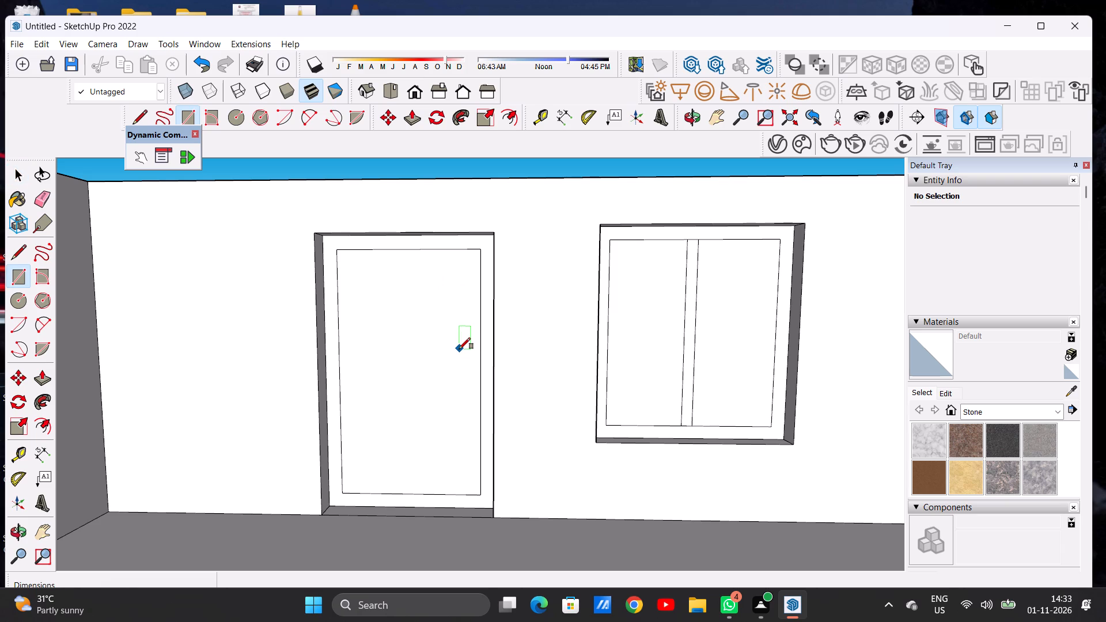
{"action": "left_click", "coordinate": [459, 349]}
{"action": "left_click", "coordinate": [469, 349]}
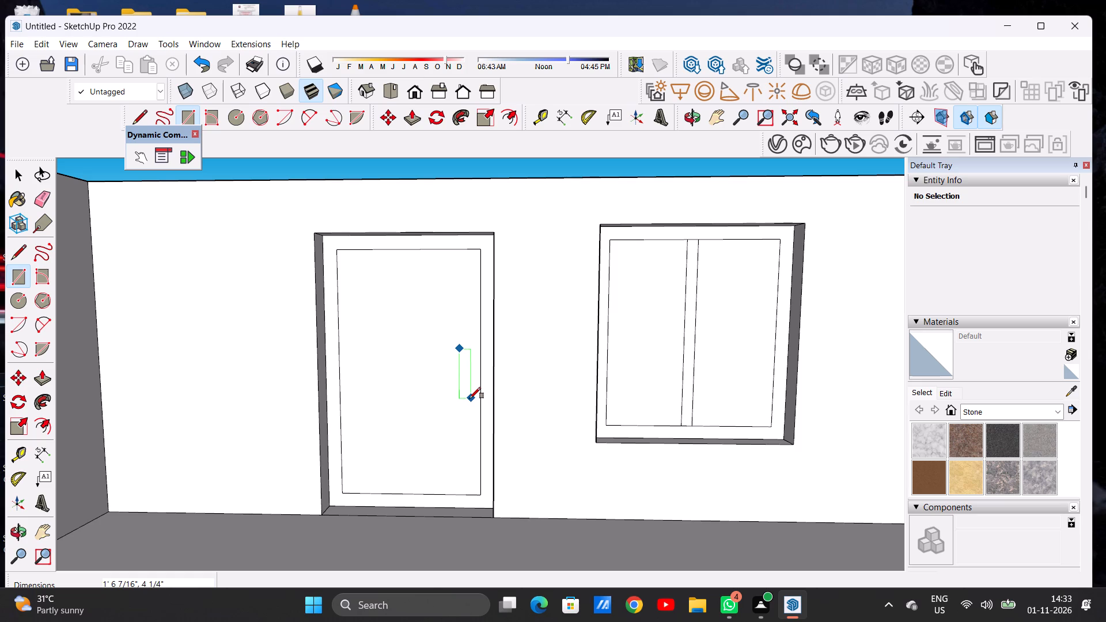
{"action": "left_click", "coordinate": [469, 399]}
{"action": "key", "text": "space"}
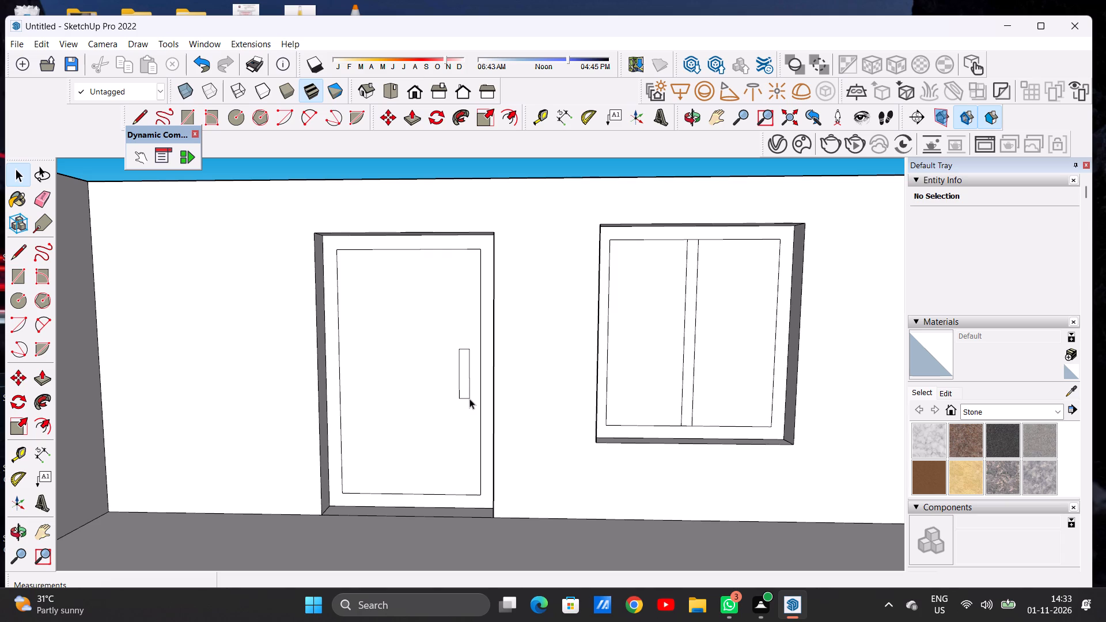
Draw two closely spaced parallel diagonal lines, each about 5' 2" long, across the door panel, rising toward the handle side.
{"action": "scroll", "coordinate": [303, 395], "scroll_direction": "down", "scroll_amount": 5}
{"action": "scroll", "coordinate": [303, 395], "scroll_direction": "up", "scroll_amount": 1}
{"action": "scroll", "coordinate": [303, 395], "scroll_direction": "down", "scroll_amount": 2}
{"action": "scroll", "coordinate": [363, 341], "scroll_direction": "down", "scroll_amount": 1}
{"action": "scroll", "coordinate": [363, 341], "scroll_direction": "up", "scroll_amount": 5}
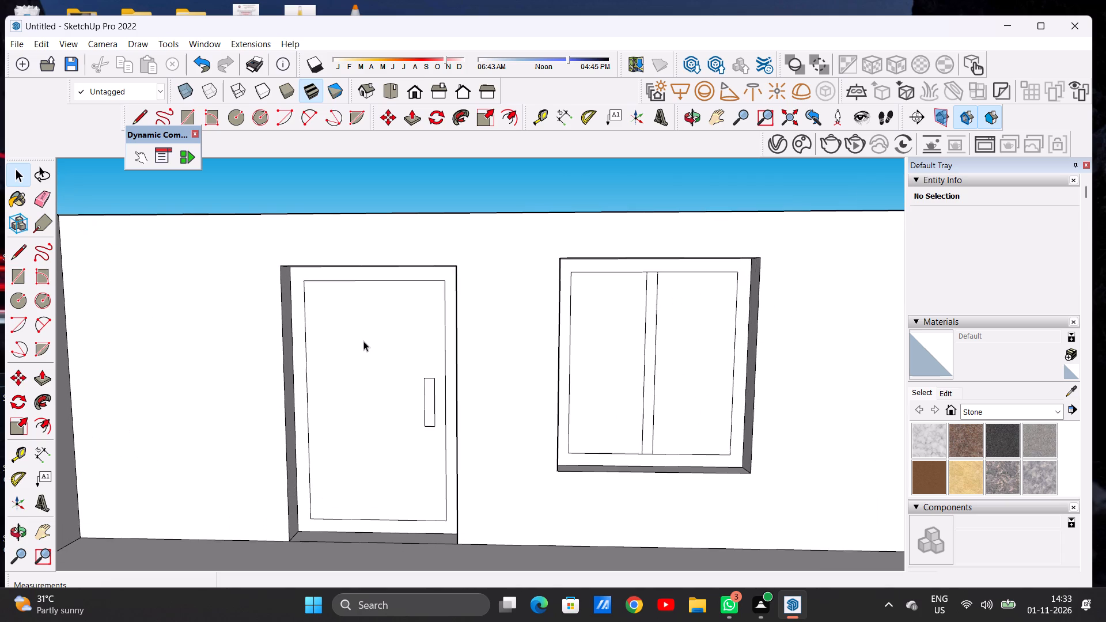
{"action": "key", "text": "l"}
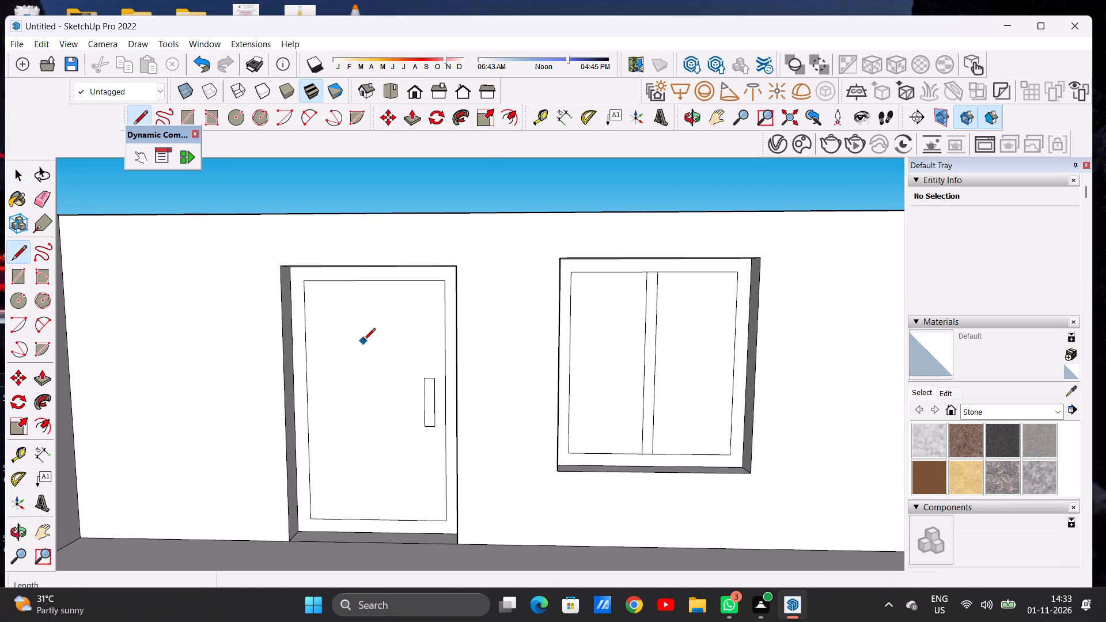
{"action": "left_click", "coordinate": [306, 392]}
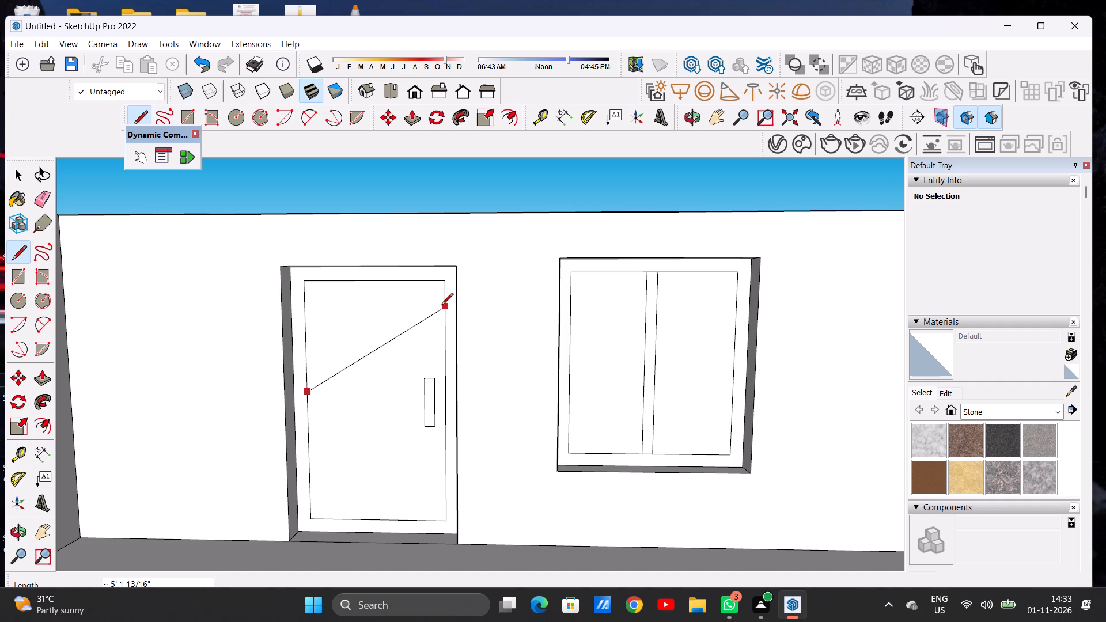
{"action": "left_click", "coordinate": [441, 306]}
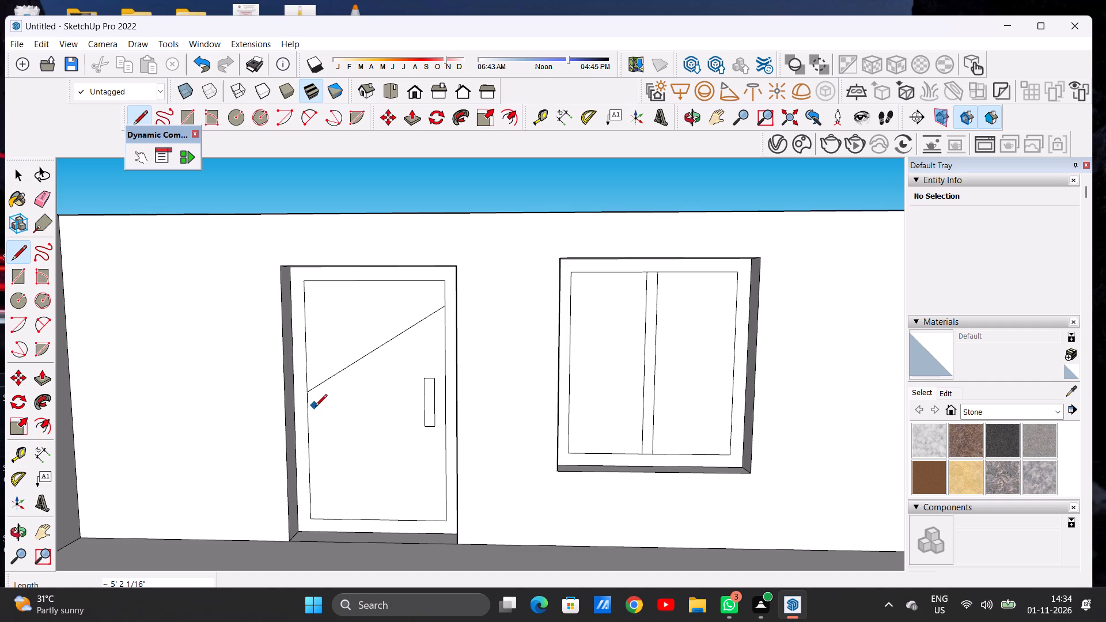
{"action": "scroll", "coordinate": [315, 407], "scroll_direction": "up", "scroll_amount": 1}
{"action": "scroll", "coordinate": [315, 407], "scroll_direction": "down", "scroll_amount": 1}
{"action": "scroll", "coordinate": [315, 407], "scroll_direction": "up", "scroll_amount": 2}
{"action": "left_click", "coordinate": [306, 378]}
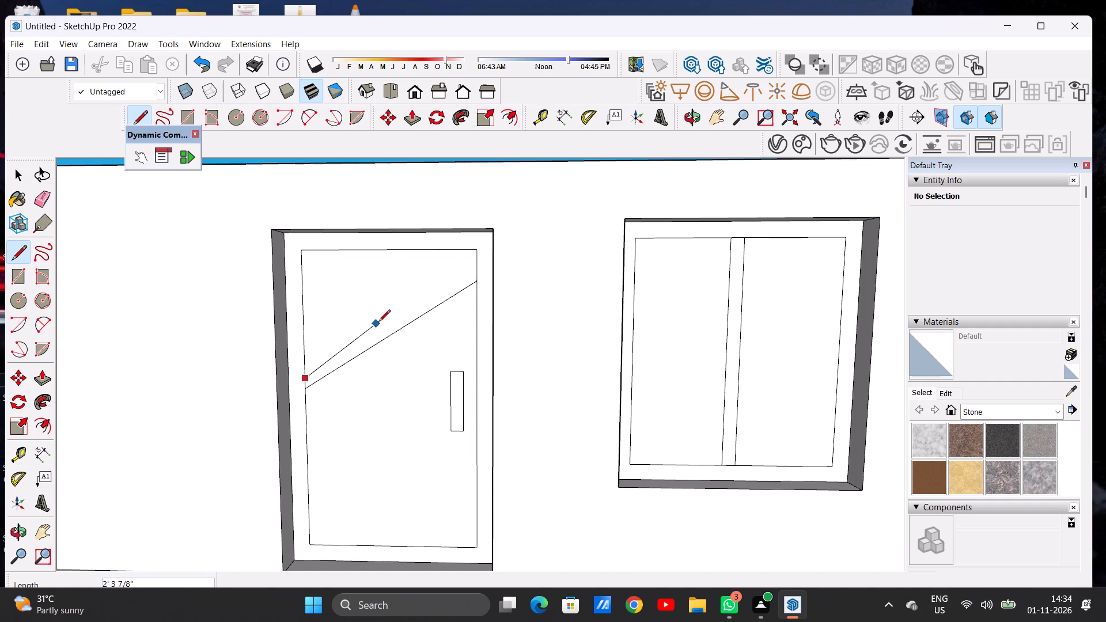
{"action": "left_click", "coordinate": [472, 272]}
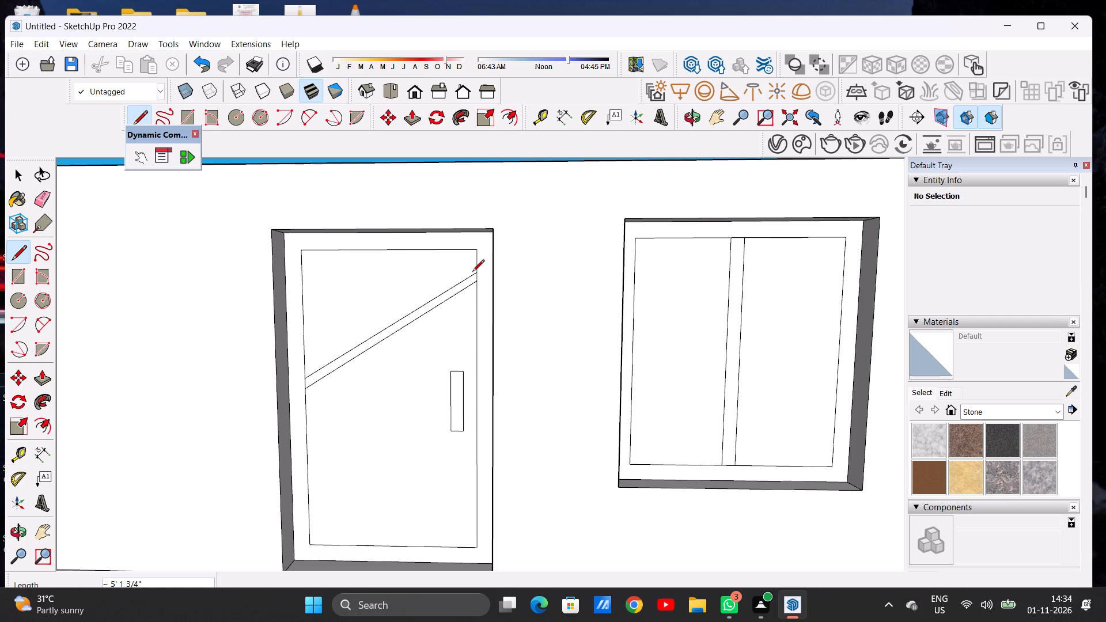
Draw two closely spaced lines, about 3' 6" and 3' 8" long, sloping down from the door panel's far upper edge to the diagonal strip.
{"action": "left_click", "coordinate": [300, 271]}
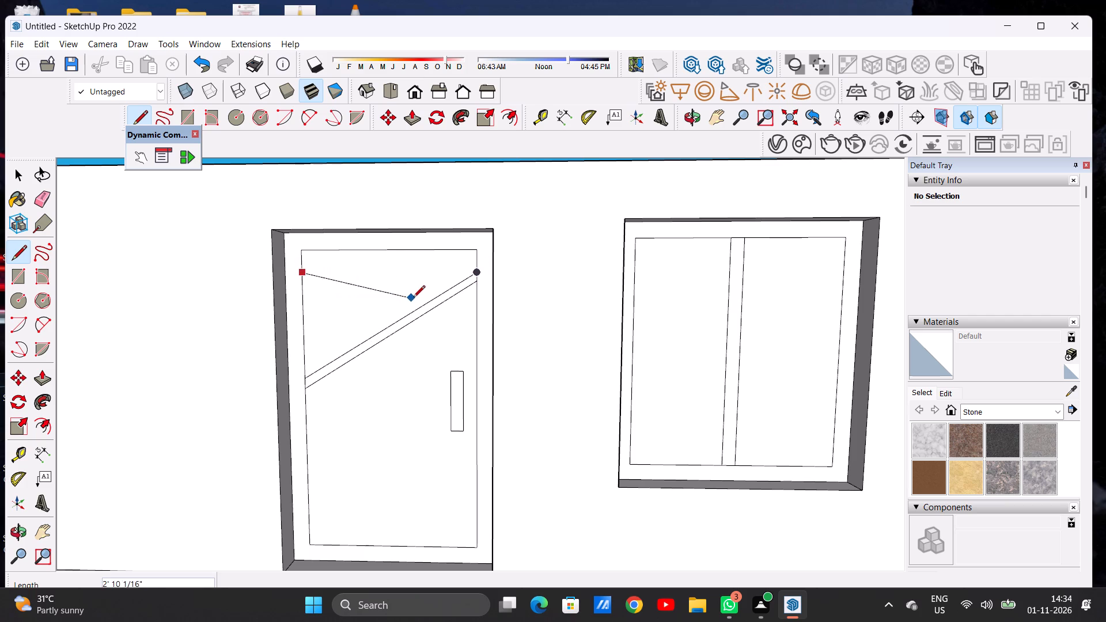
{"action": "scroll", "coordinate": [435, 295], "scroll_direction": "up", "scroll_amount": 8}
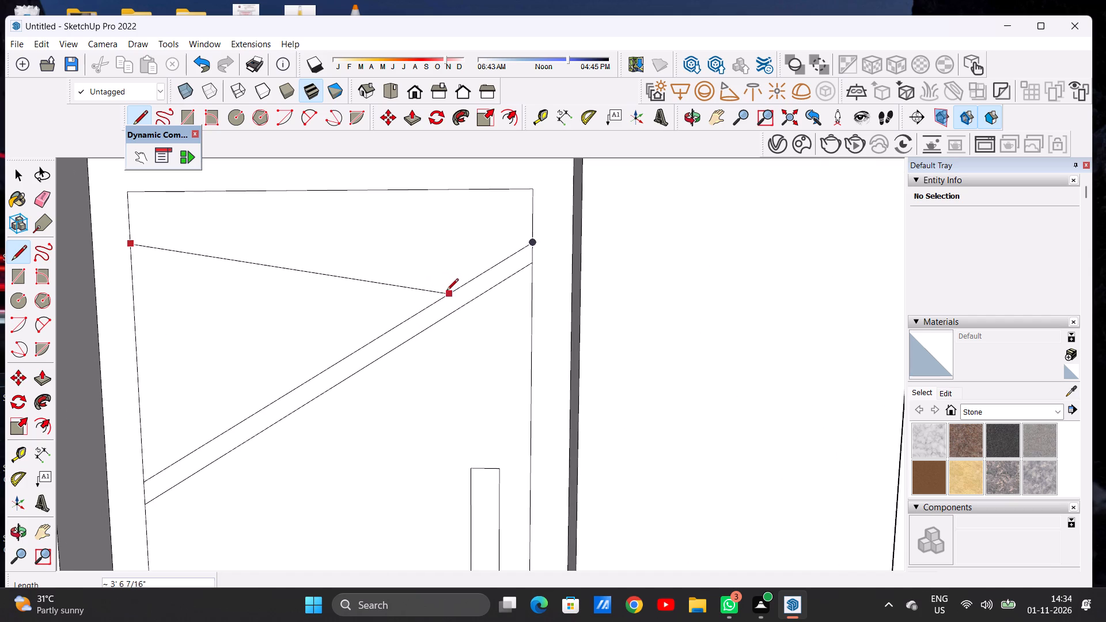
{"action": "left_click", "coordinate": [445, 293]}
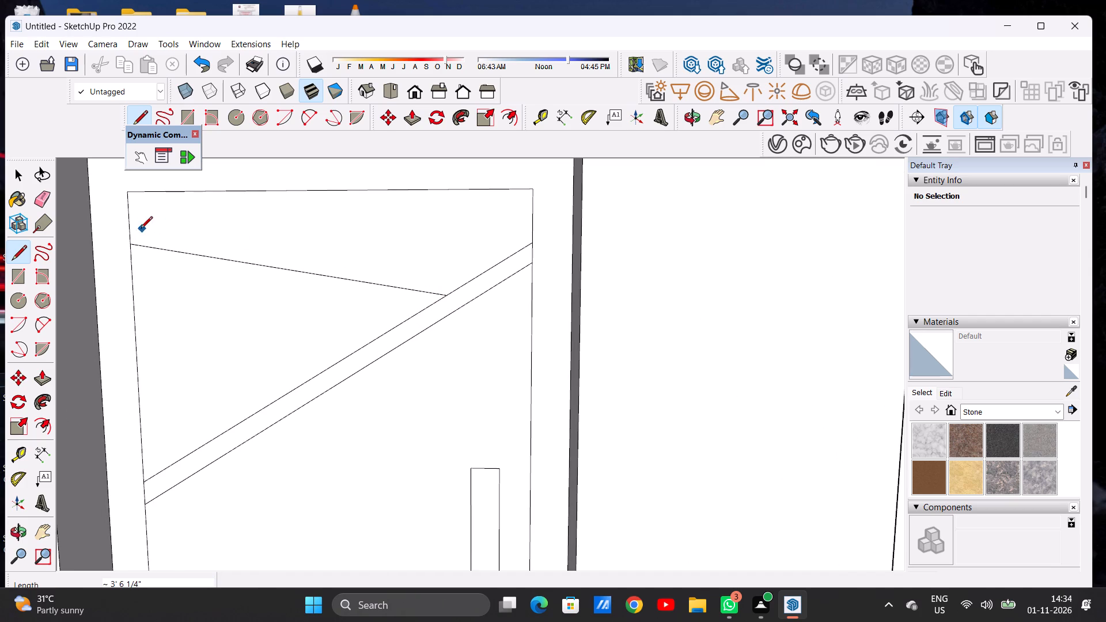
{"action": "left_click", "coordinate": [133, 229]}
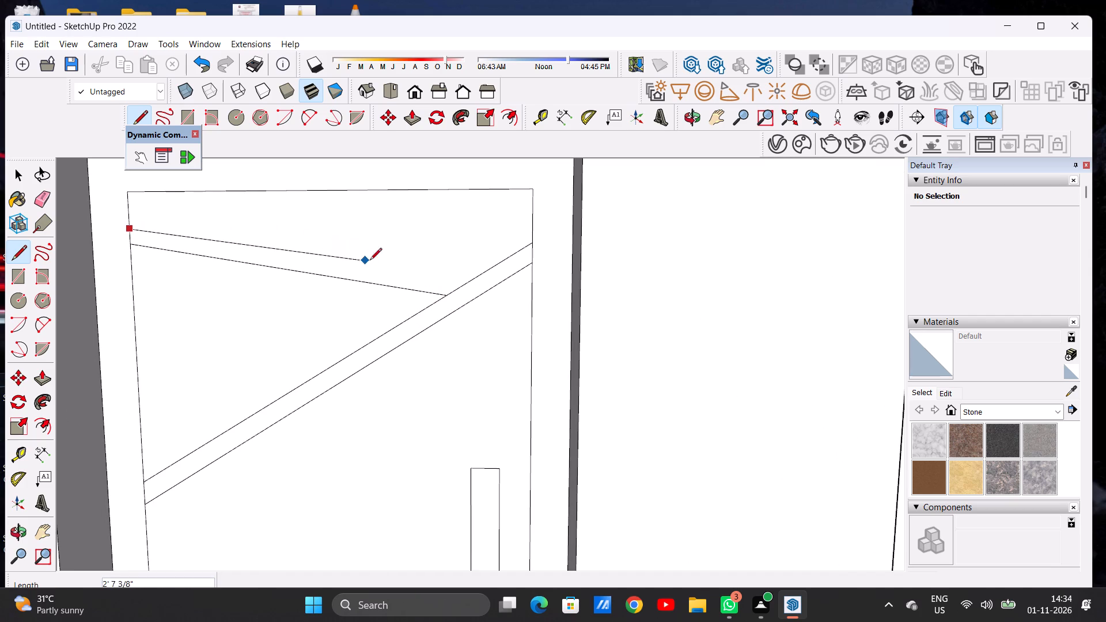
{"action": "left_click", "coordinate": [456, 285]}
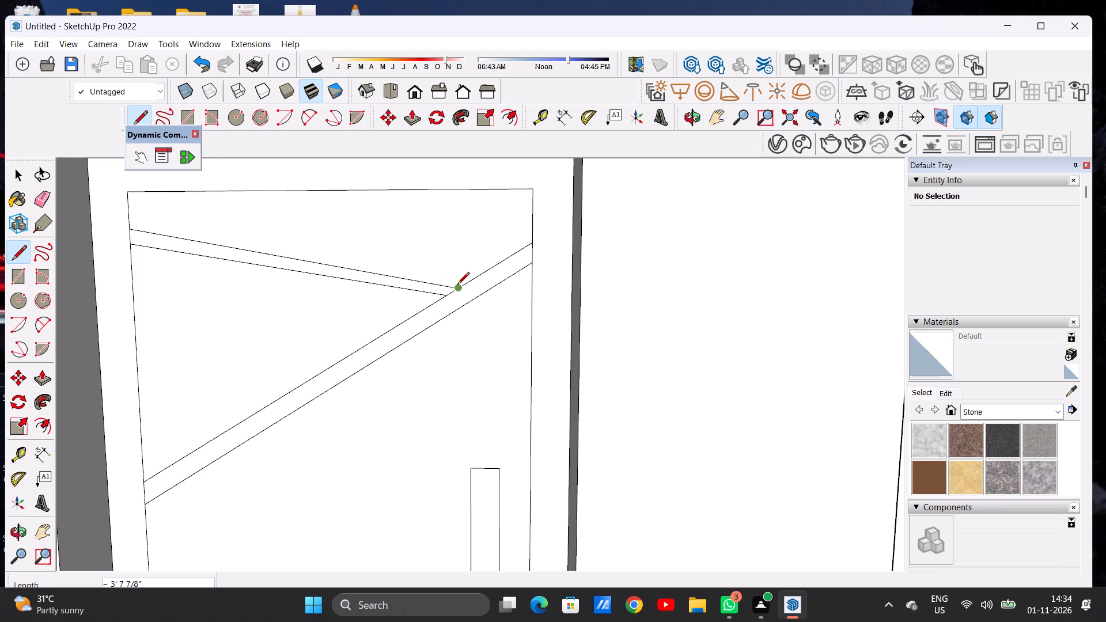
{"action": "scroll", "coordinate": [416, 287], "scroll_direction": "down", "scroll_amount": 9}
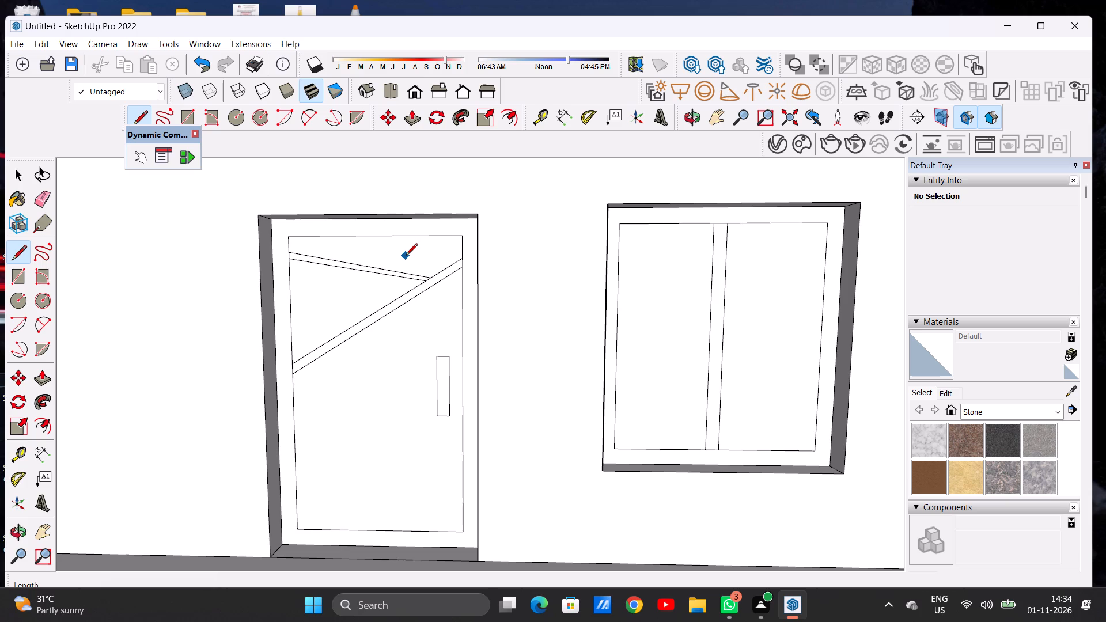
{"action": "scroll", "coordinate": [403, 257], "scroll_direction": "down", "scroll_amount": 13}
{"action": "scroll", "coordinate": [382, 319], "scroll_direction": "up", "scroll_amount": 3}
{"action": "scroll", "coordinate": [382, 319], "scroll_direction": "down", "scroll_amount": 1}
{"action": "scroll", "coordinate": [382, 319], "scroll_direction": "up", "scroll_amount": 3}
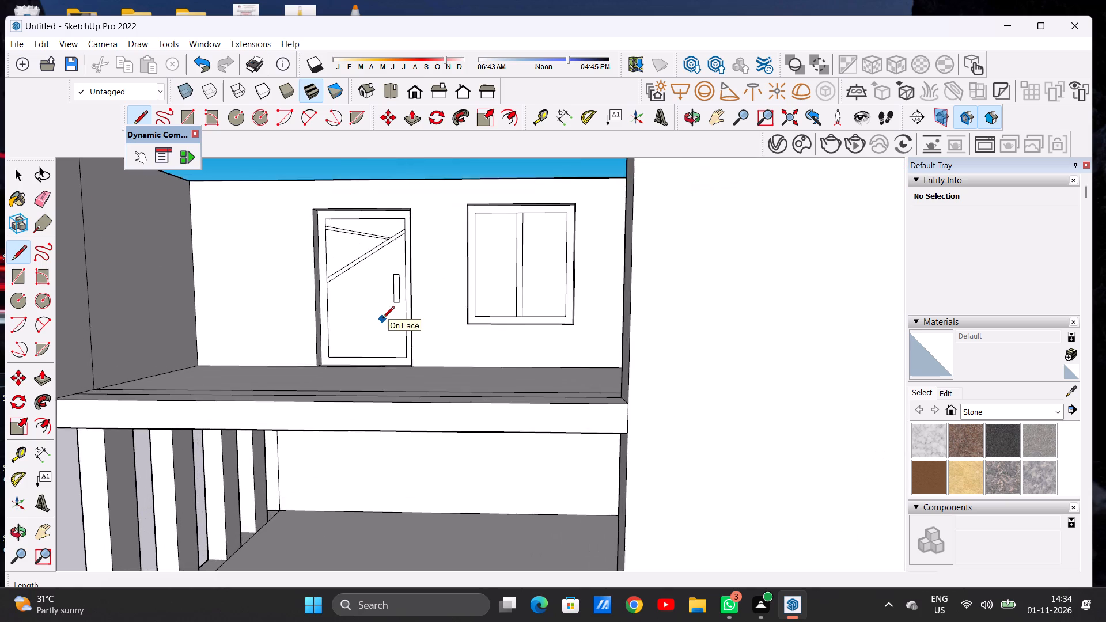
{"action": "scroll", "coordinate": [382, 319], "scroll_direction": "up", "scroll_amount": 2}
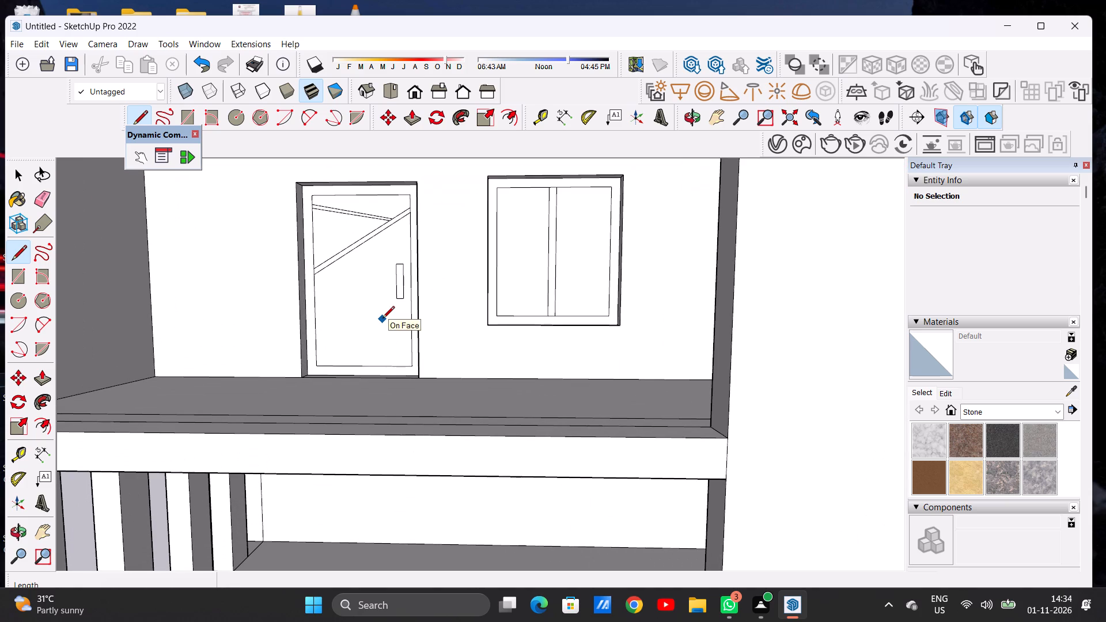
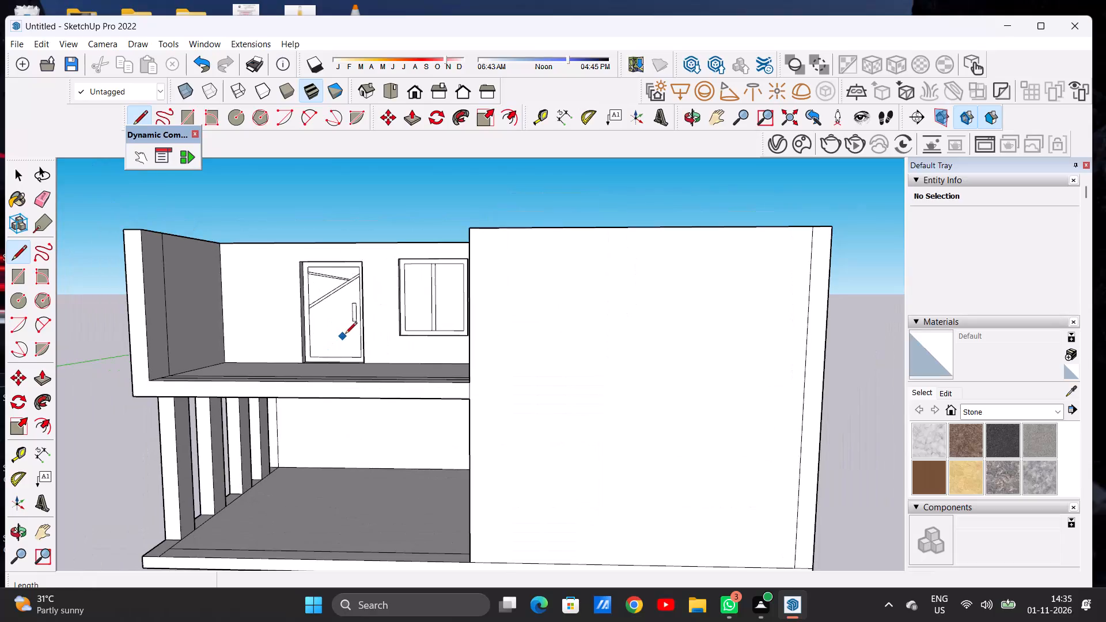
Draw two closely spaced lines, about 4' 6" and 4' 2" long, sloping down from the door panel's far side edge to its bottom edge.
{"action": "scroll", "coordinate": [345, 335], "scroll_direction": "up", "scroll_amount": 12}
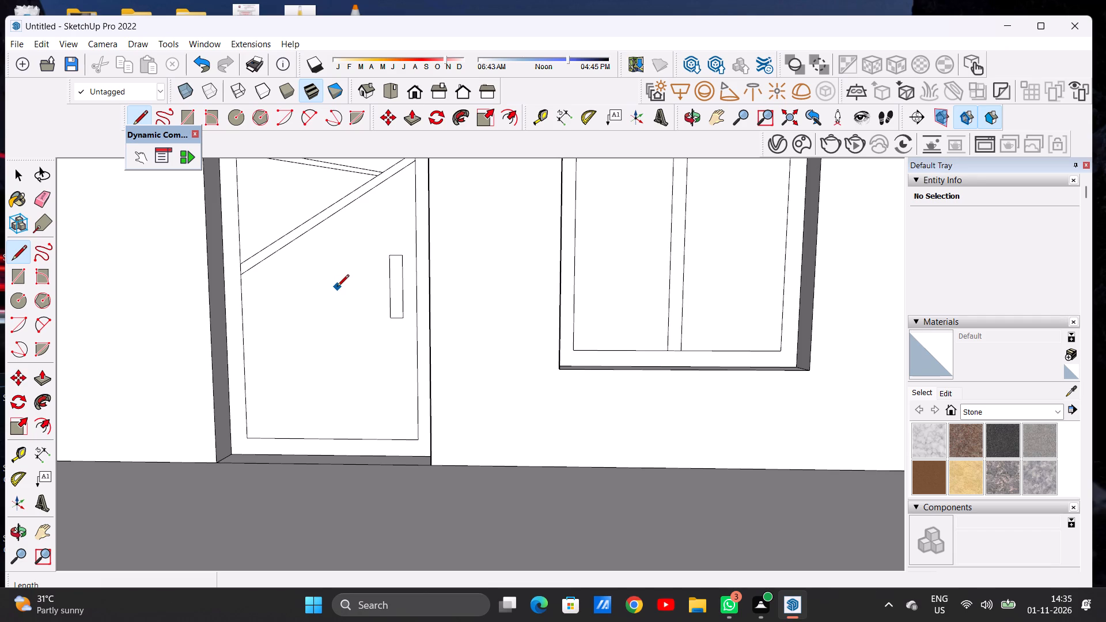
{"action": "left_click", "coordinate": [244, 312]}
{"action": "left_click", "coordinate": [365, 440]}
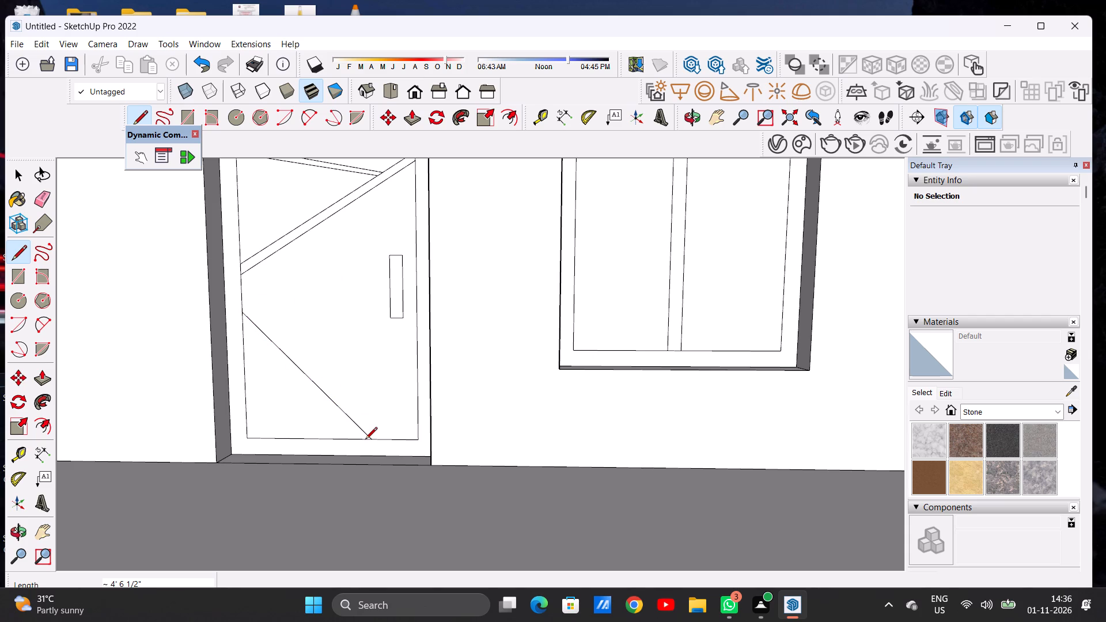
{"action": "scroll", "coordinate": [382, 423], "scroll_direction": "up", "scroll_amount": 2}
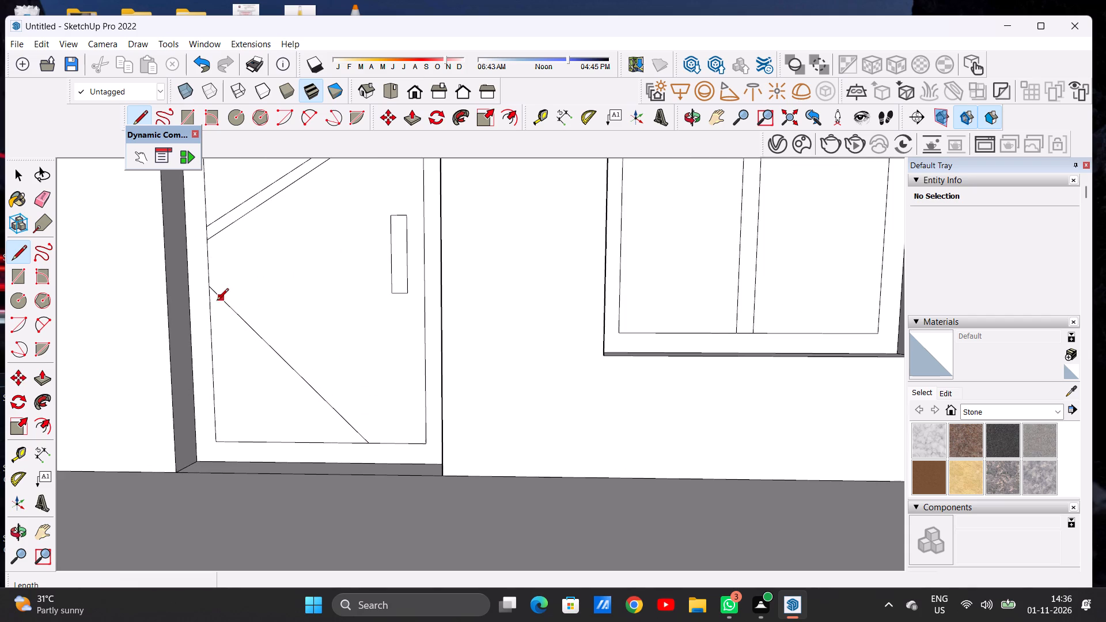
{"action": "left_click", "coordinate": [209, 299]}
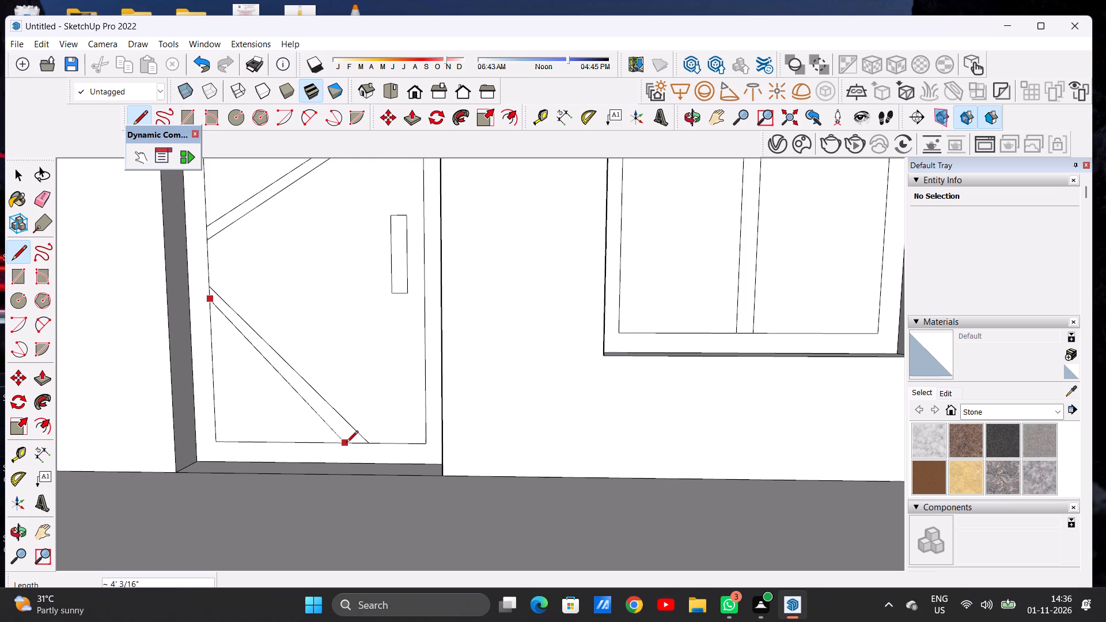
{"action": "left_click", "coordinate": [353, 445]}
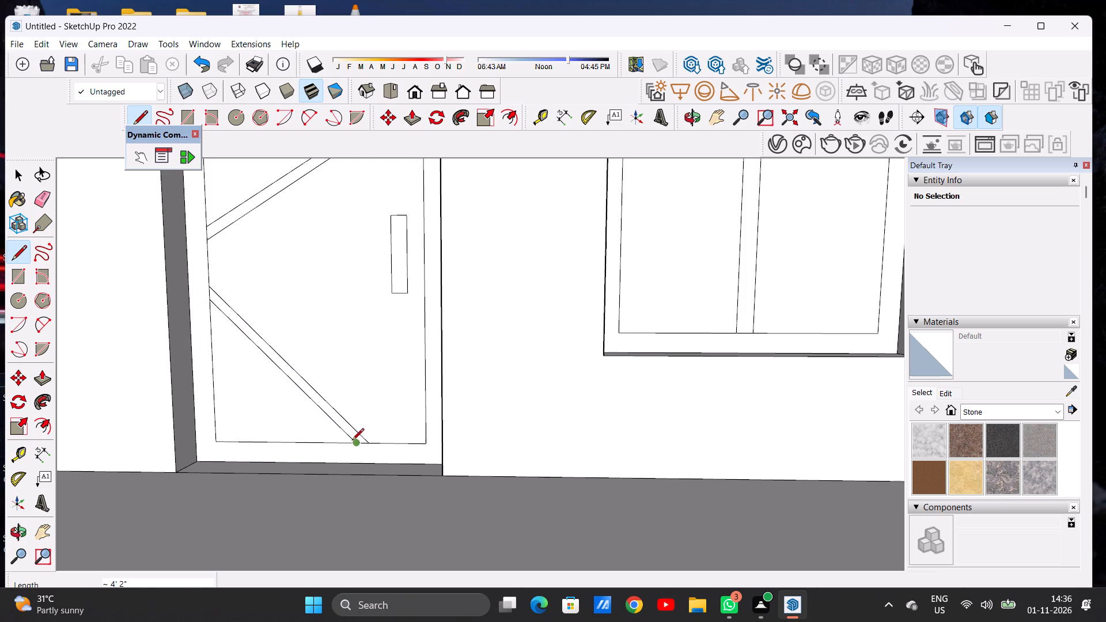
Draw two closely spaced lines, about 2' 7" and 2' 5" long, rising from the lower diagonal strip to the panel's handle-side edge.
{"action": "left_click", "coordinate": [319, 387]}
{"action": "left_click", "coordinate": [424, 329]}
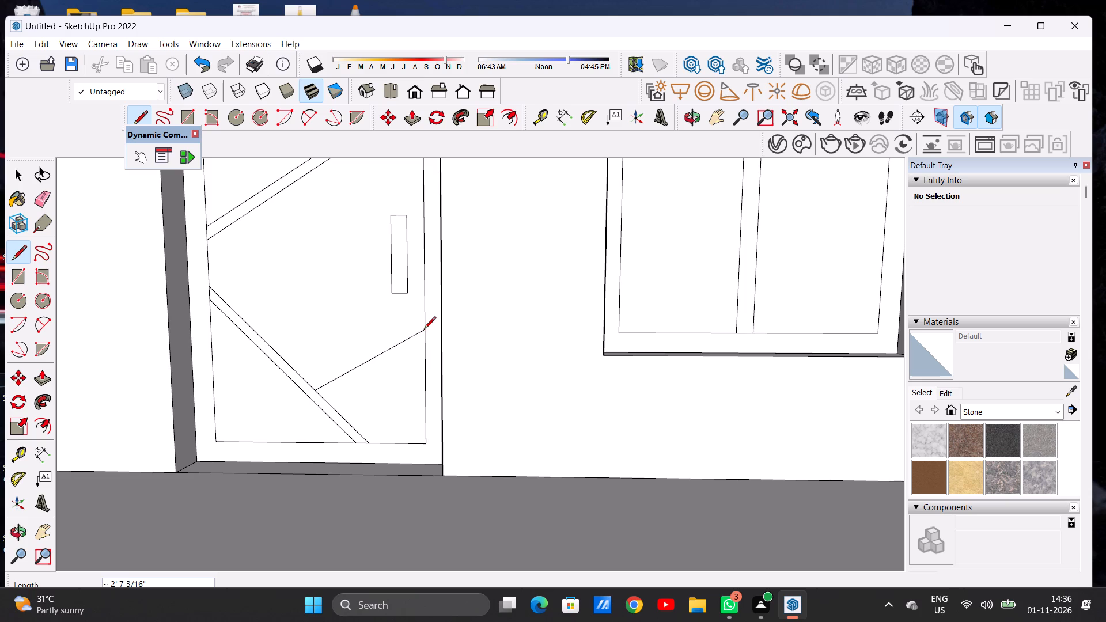
{"action": "left_click", "coordinate": [325, 398]}
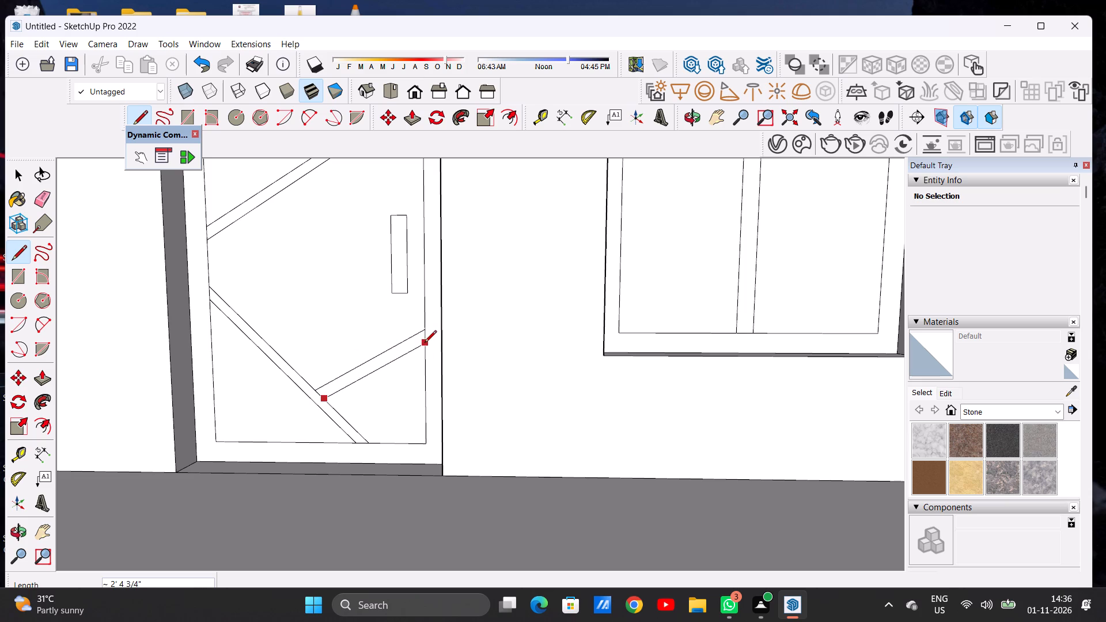
{"action": "left_click", "coordinate": [425, 343]}
{"action": "key", "text": "space"}
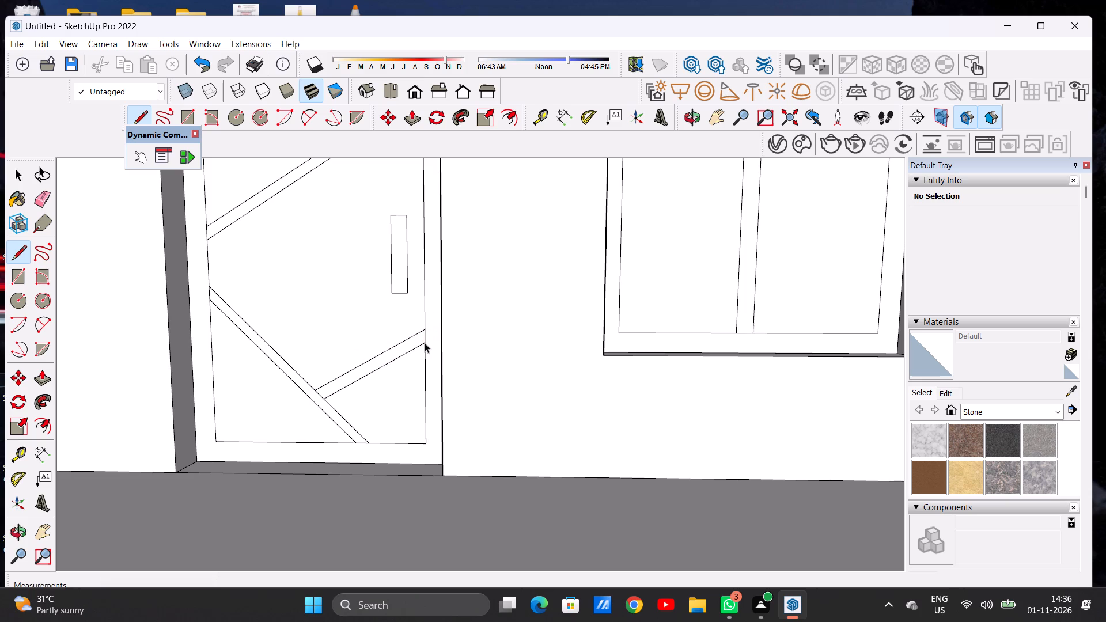
Examine the detailed door, window and open upper floor edge from several angles and distances.
{"action": "scroll", "coordinate": [368, 381], "scroll_direction": "down", "scroll_amount": 20}
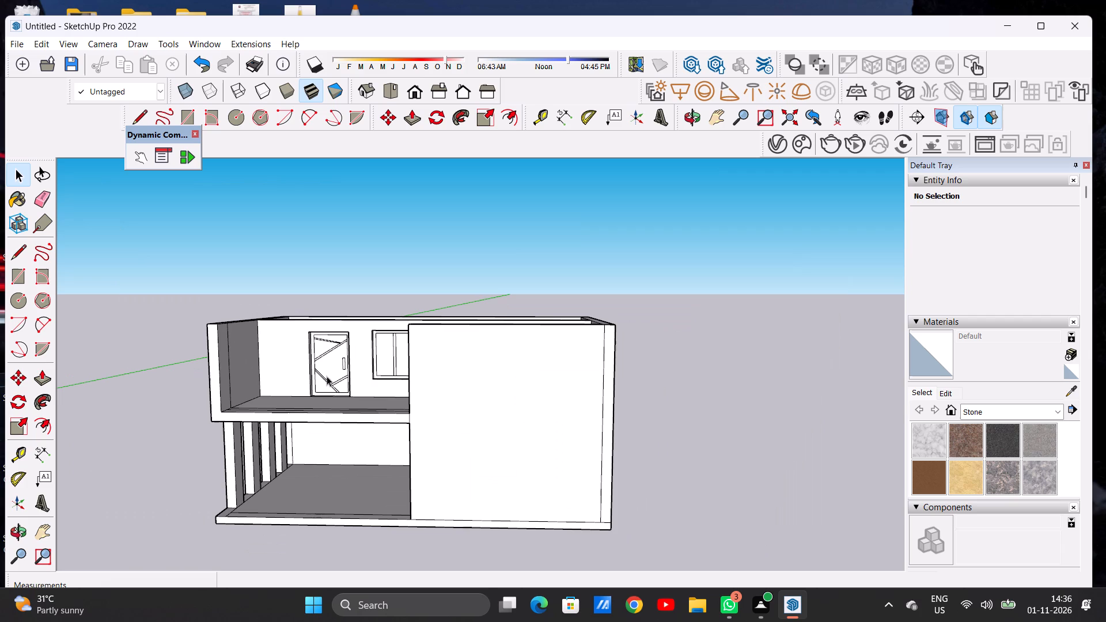
{"action": "scroll", "coordinate": [324, 382], "scroll_direction": "up", "scroll_amount": 2}
{"action": "scroll", "coordinate": [324, 382], "scroll_direction": "down", "scroll_amount": 2}
{"action": "scroll", "coordinate": [324, 382], "scroll_direction": "up", "scroll_amount": 5}
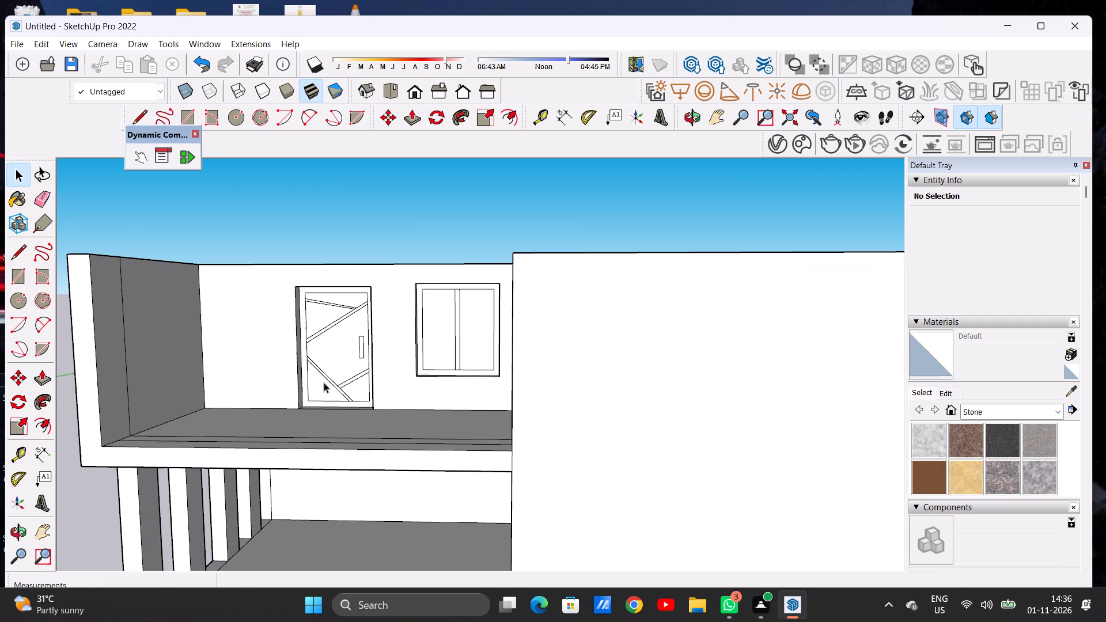
{"action": "scroll", "coordinate": [431, 369], "scroll_direction": "down", "scroll_amount": 5}
{"action": "middle_click_drag", "start_coordinate": [366, 370], "coordinate": [385, 447]}
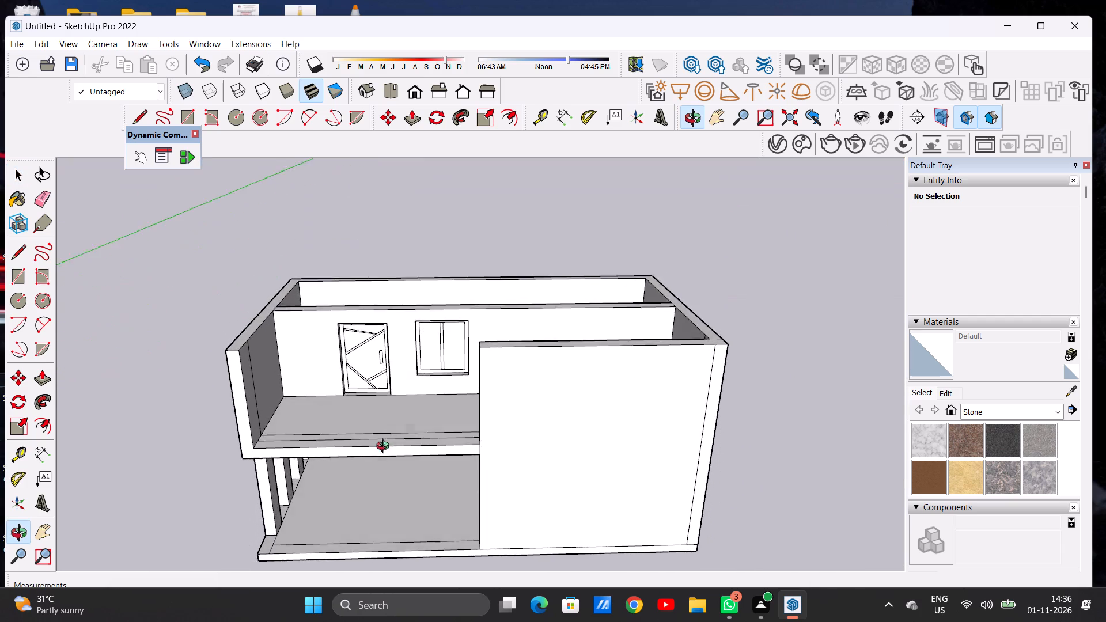
{"action": "middle_click_drag", "start_coordinate": [385, 447], "coordinate": [378, 380]}
{"action": "scroll", "coordinate": [411, 394], "scroll_direction": "down", "scroll_amount": 8}
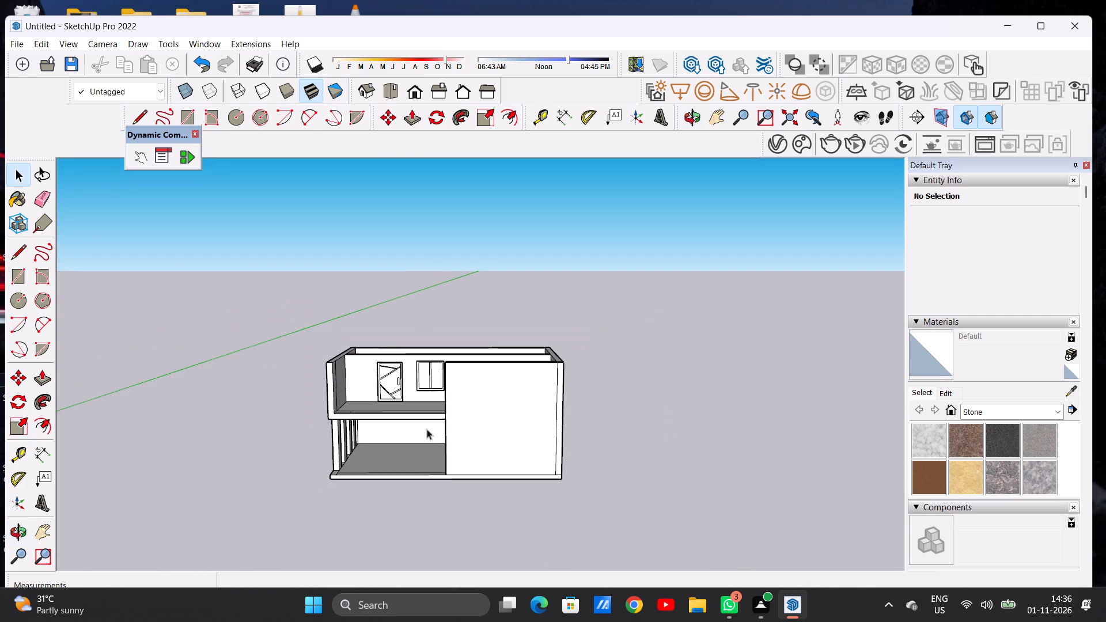
{"action": "scroll", "coordinate": [440, 462], "scroll_direction": "up", "scroll_amount": 8}
{"action": "middle_click_drag", "start_coordinate": [422, 365], "coordinate": [431, 473]}
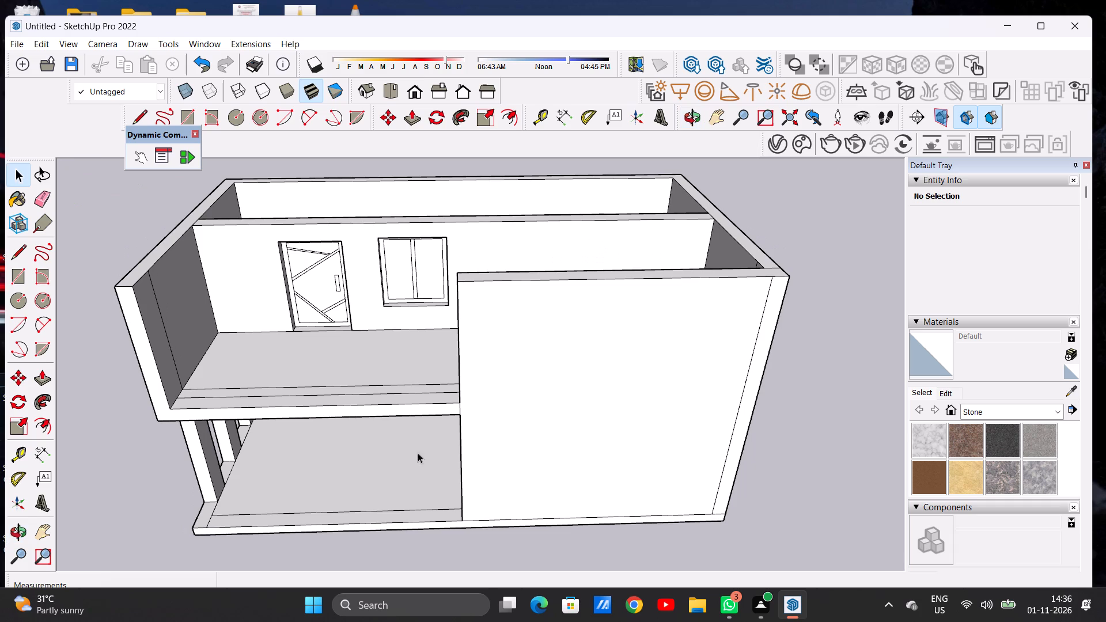
{"action": "scroll", "coordinate": [434, 445], "scroll_direction": "down", "scroll_amount": 7}
{"action": "scroll", "coordinate": [368, 436], "scroll_direction": "up", "scroll_amount": 6}
{"action": "middle_click_drag", "start_coordinate": [410, 397], "coordinate": [408, 462]}
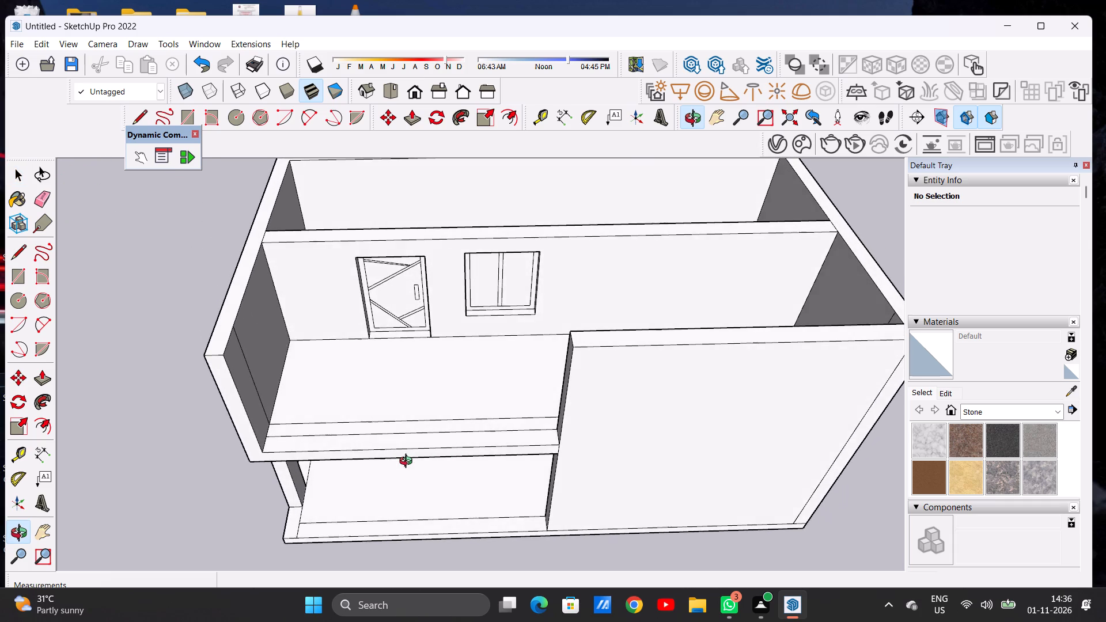
{"action": "middle_click_drag", "start_coordinate": [408, 462], "coordinate": [391, 406]}
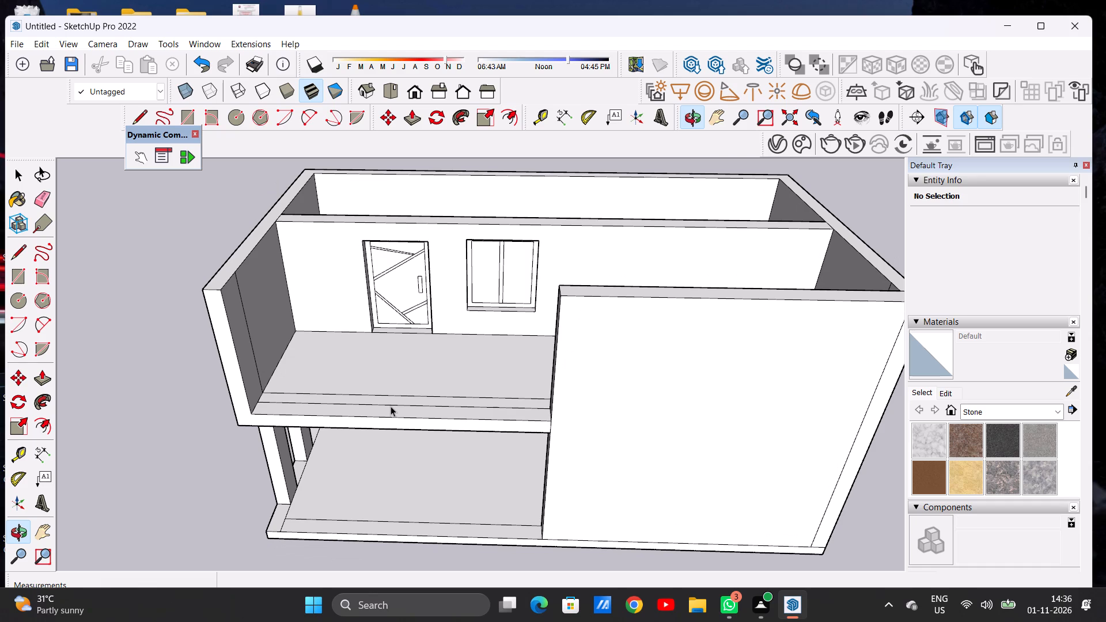
{"action": "middle_click_drag", "start_coordinate": [380, 407], "coordinate": [404, 443]}
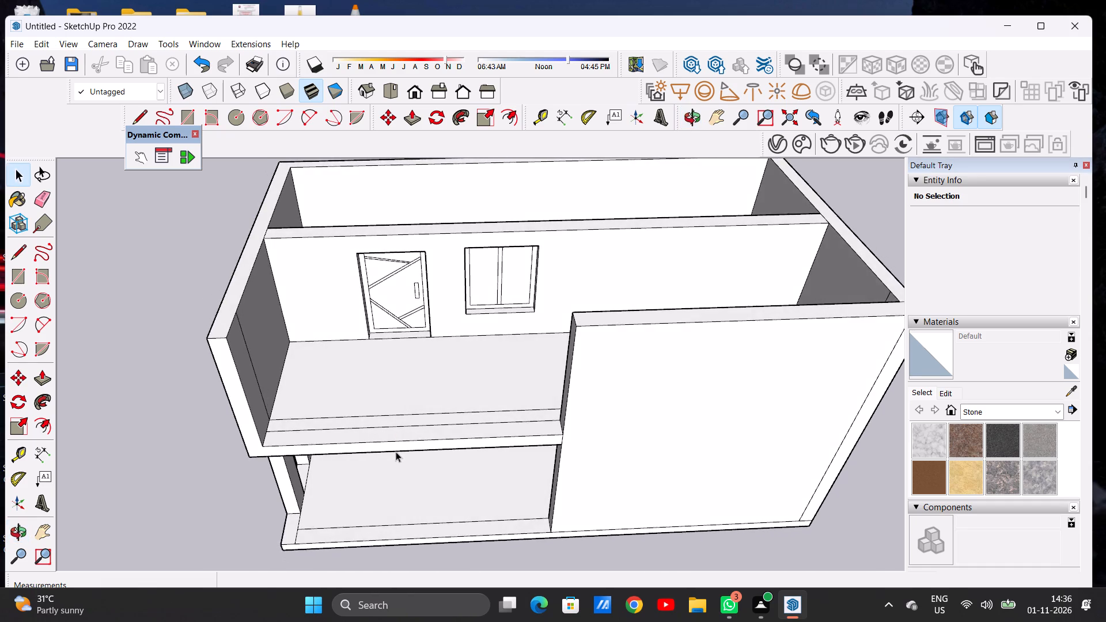
{"action": "scroll", "coordinate": [396, 452], "scroll_direction": "up", "scroll_amount": 5}
{"action": "scroll", "coordinate": [414, 385], "scroll_direction": "down", "scroll_amount": 6}
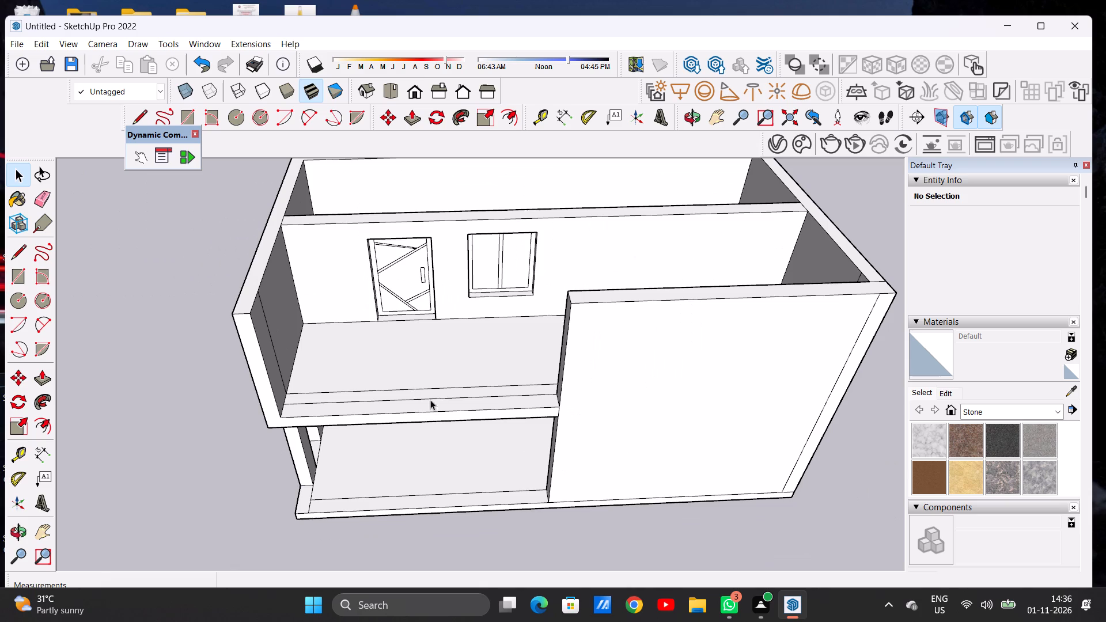
{"action": "scroll", "coordinate": [440, 412], "scroll_direction": "up", "scroll_amount": 5}
{"action": "middle_click_drag", "start_coordinate": [440, 412], "coordinate": [438, 433]}
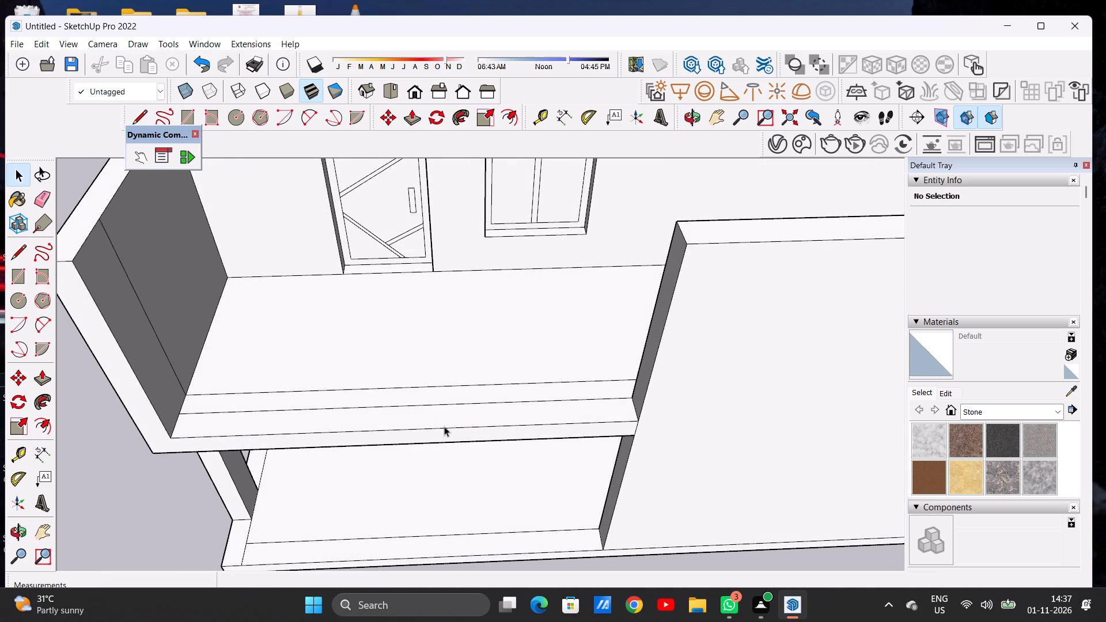
Push/Pull the front edge face of the upper floor slab outward by about 6".
{"action": "scroll", "coordinate": [444, 426], "scroll_direction": "down", "scroll_amount": 6}
{"action": "middle_click_drag", "start_coordinate": [544, 408], "coordinate": [366, 381]}
{"action": "scroll", "coordinate": [467, 438], "scroll_direction": "up", "scroll_amount": 6}
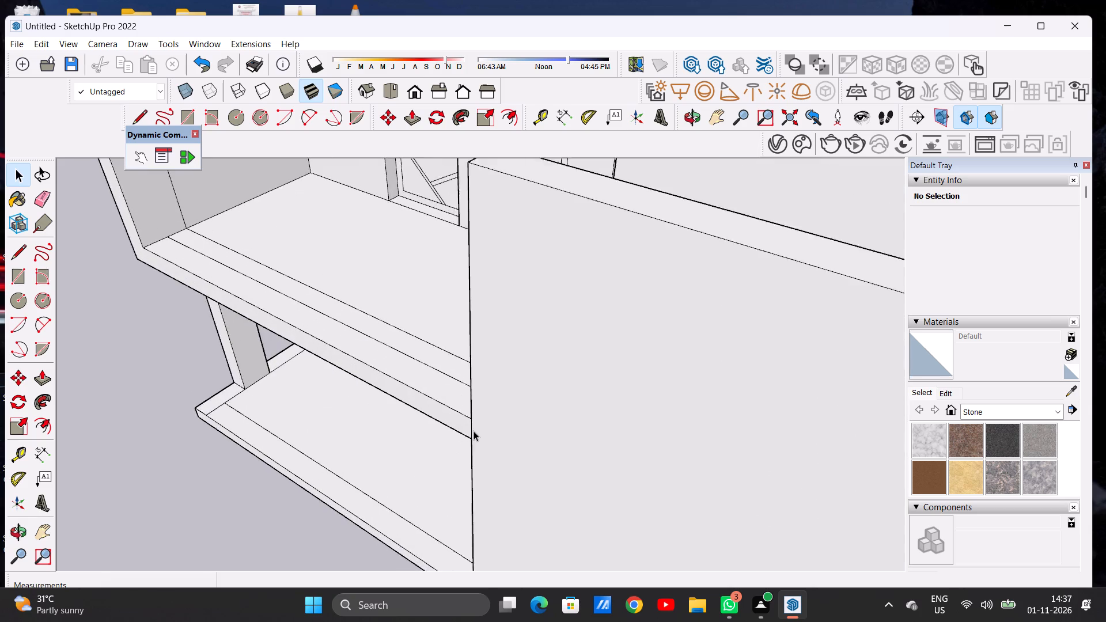
{"action": "scroll", "coordinate": [474, 431], "scroll_direction": "up", "scroll_amount": 1}
{"action": "scroll", "coordinate": [474, 431], "scroll_direction": "down", "scroll_amount": 1}
{"action": "scroll", "coordinate": [474, 431], "scroll_direction": "up", "scroll_amount": 3}
{"action": "key", "text": "p"}
{"action": "scroll", "coordinate": [459, 426], "scroll_direction": "up", "scroll_amount": 10}
{"action": "left_click", "coordinate": [481, 413]}
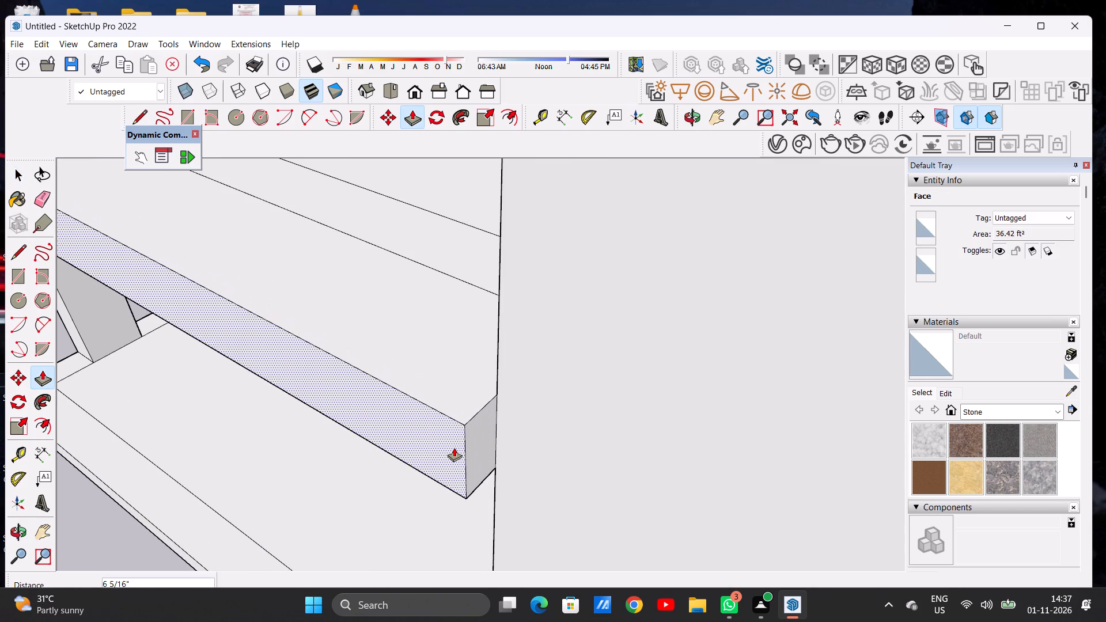
{"action": "left_click", "coordinate": [450, 445]}
{"action": "key", "text": "space"}
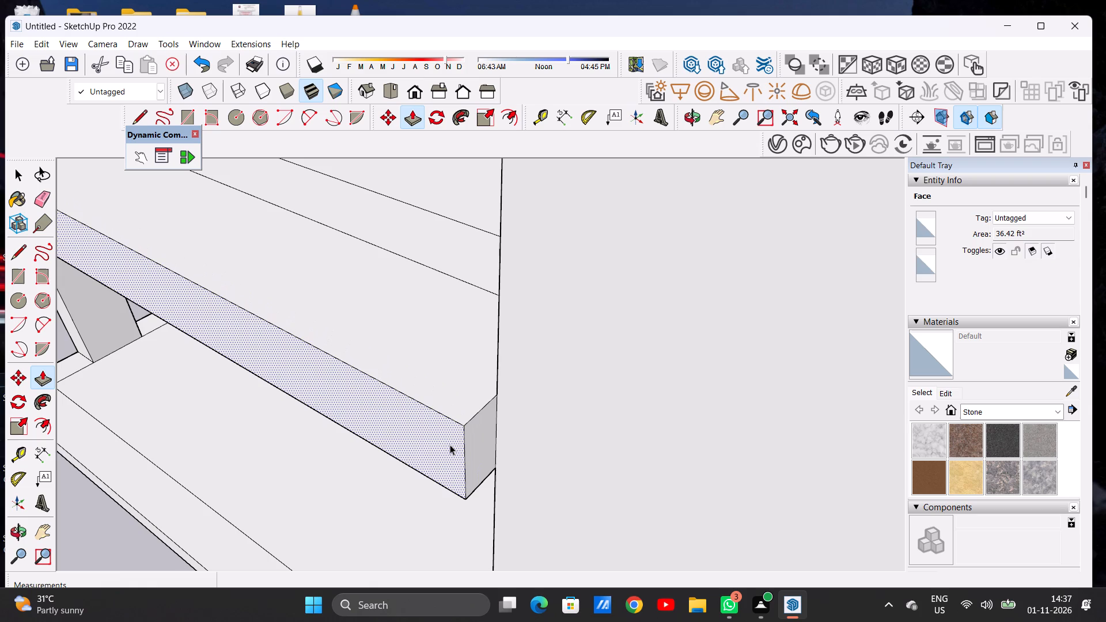
Draw a line about 21' 7" long across the upper floor near its open front edge, from the solid front wall to the opposite side wall.
{"action": "scroll", "coordinate": [450, 445], "scroll_direction": "up", "scroll_amount": 1}
{"action": "scroll", "coordinate": [450, 444], "scroll_direction": "down", "scroll_amount": 5}
{"action": "middle_click_drag", "start_coordinate": [487, 440], "coordinate": [460, 361]}
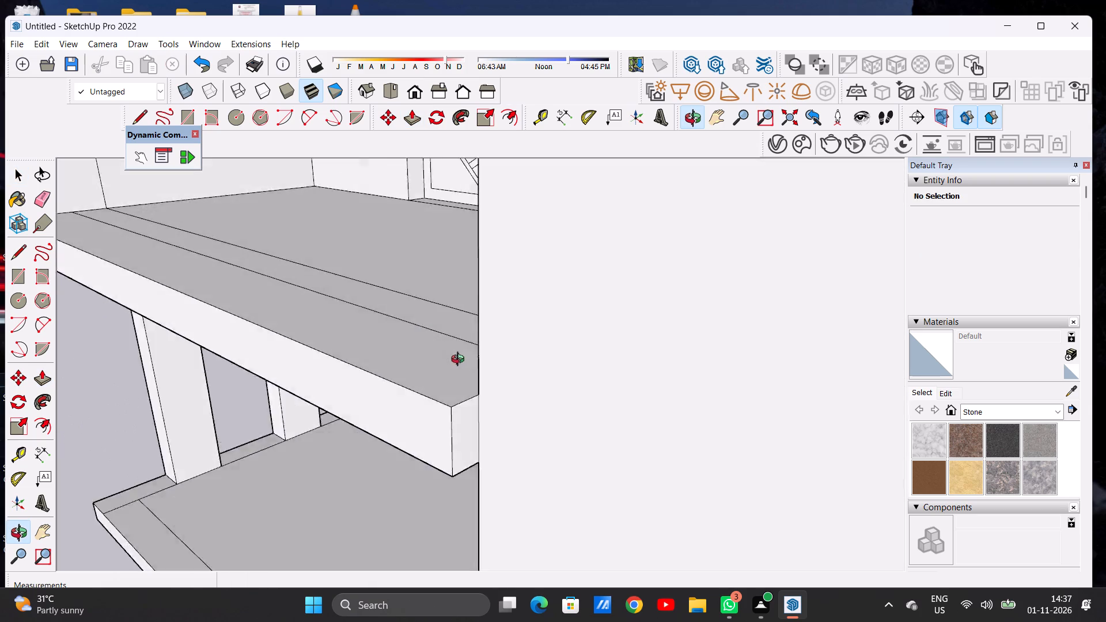
{"action": "middle_click_drag", "start_coordinate": [460, 361], "coordinate": [618, 401]}
{"action": "scroll", "coordinate": [551, 387], "scroll_direction": "down", "scroll_amount": 17}
{"action": "middle_click_drag", "start_coordinate": [440, 391], "coordinate": [444, 429]}
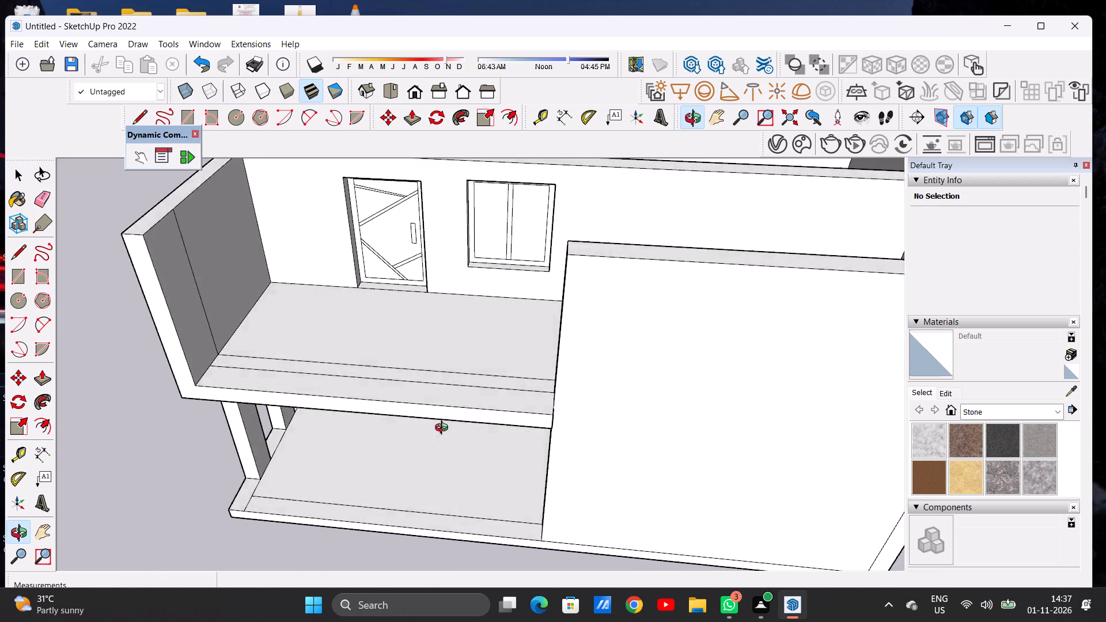
{"action": "middle_click_drag", "start_coordinate": [444, 429], "coordinate": [448, 476]}
{"action": "scroll", "coordinate": [484, 422], "scroll_direction": "up", "scroll_amount": 7}
{"action": "key", "text": "l"}
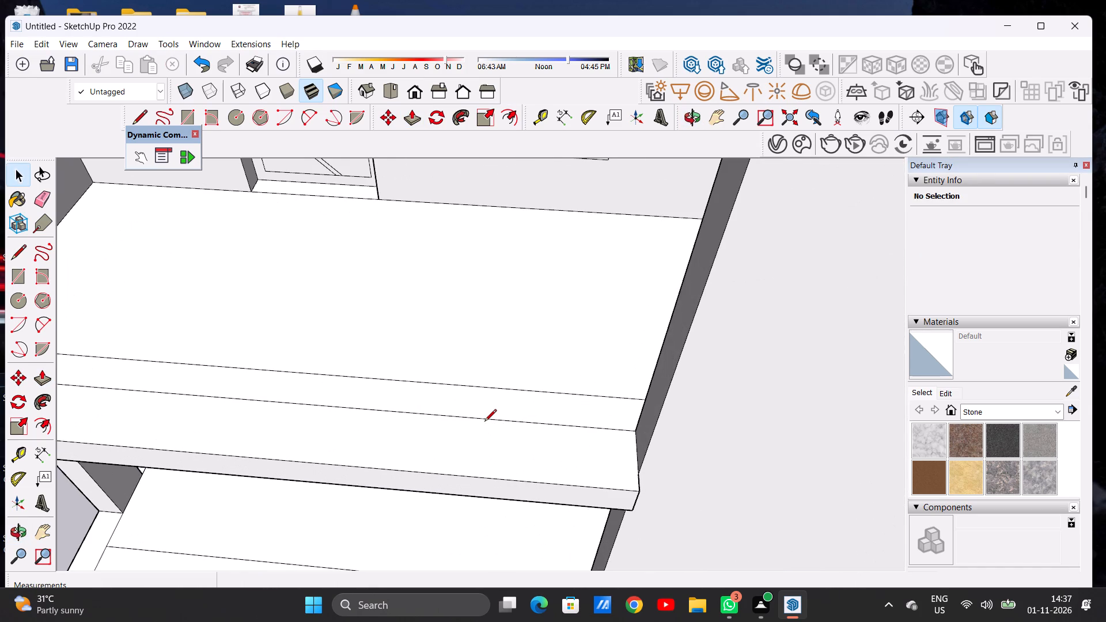
{"action": "scroll", "coordinate": [583, 400], "scroll_direction": "down", "scroll_amount": 3}
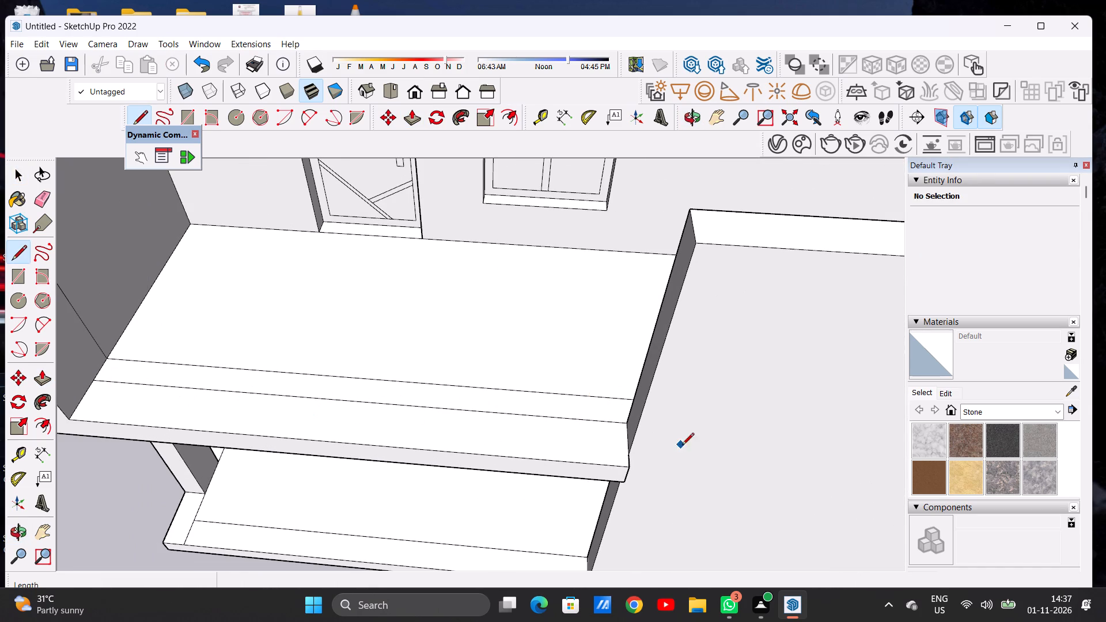
{"action": "left_click", "coordinate": [625, 451]}
{"action": "scroll", "coordinate": [594, 439], "scroll_direction": "down", "scroll_amount": 8}
{"action": "scroll", "coordinate": [337, 420], "scroll_direction": "up", "scroll_amount": 2}
{"action": "scroll", "coordinate": [337, 420], "scroll_direction": "down", "scroll_amount": 1}
{"action": "scroll", "coordinate": [337, 420], "scroll_direction": "up", "scroll_amount": 9}
{"action": "left_click", "coordinate": [302, 421]}
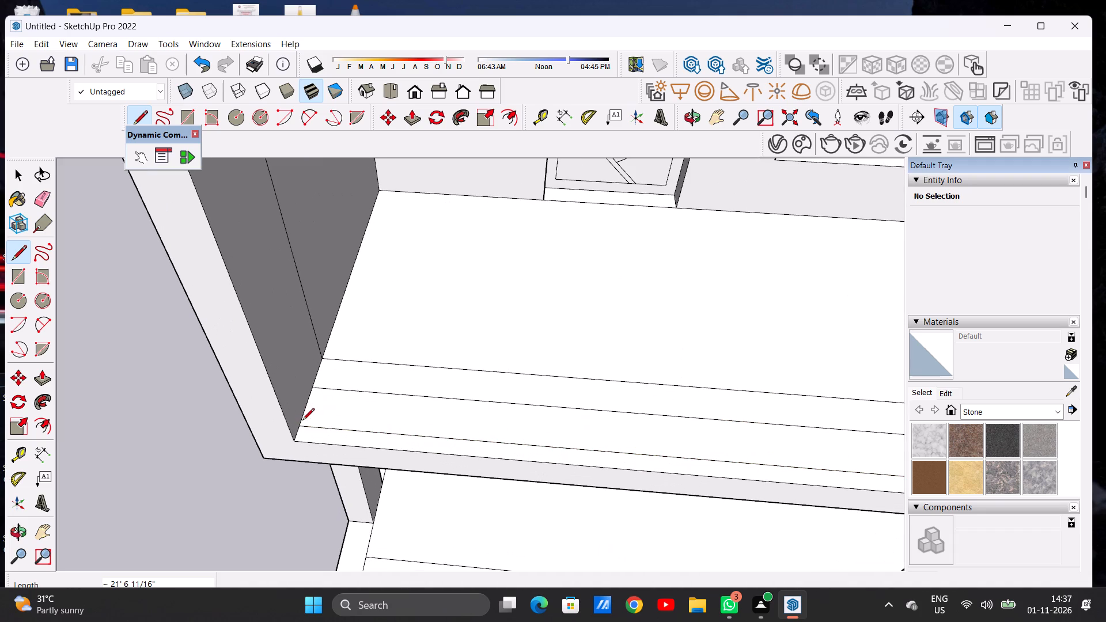
{"action": "key", "text": "space"}
Inspect the building's sides and the extended upper floor edge with its new line from several angles.
{"action": "scroll", "coordinate": [263, 423], "scroll_direction": "down", "scroll_amount": 10}
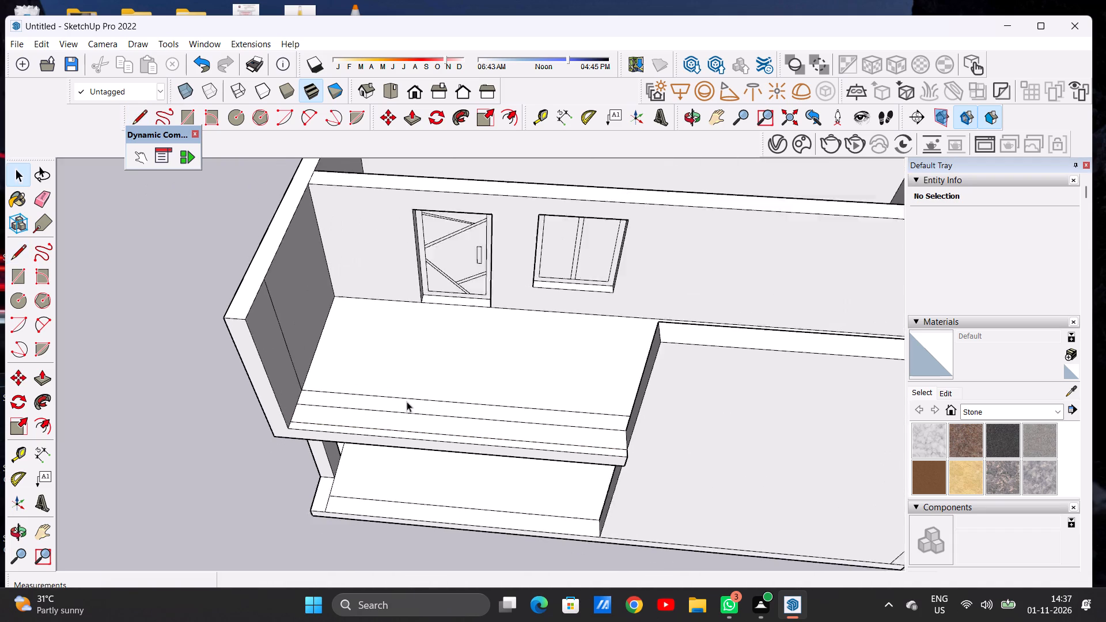
{"action": "scroll", "coordinate": [407, 401], "scroll_direction": "down", "scroll_amount": 2}
{"action": "middle_click_drag", "start_coordinate": [498, 461], "coordinate": [514, 278]}
{"action": "middle_click_drag", "start_coordinate": [321, 342], "coordinate": [676, 363]}
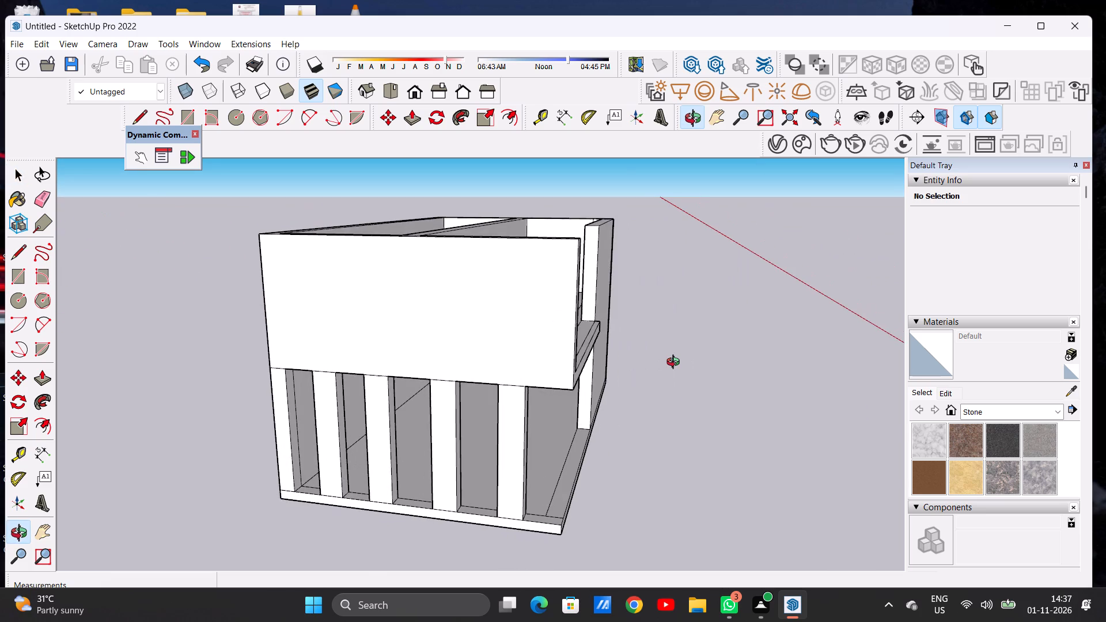
{"action": "middle_click_drag", "start_coordinate": [676, 363], "coordinate": [400, 354]}
{"action": "middle_click_drag", "start_coordinate": [639, 354], "coordinate": [347, 356]}
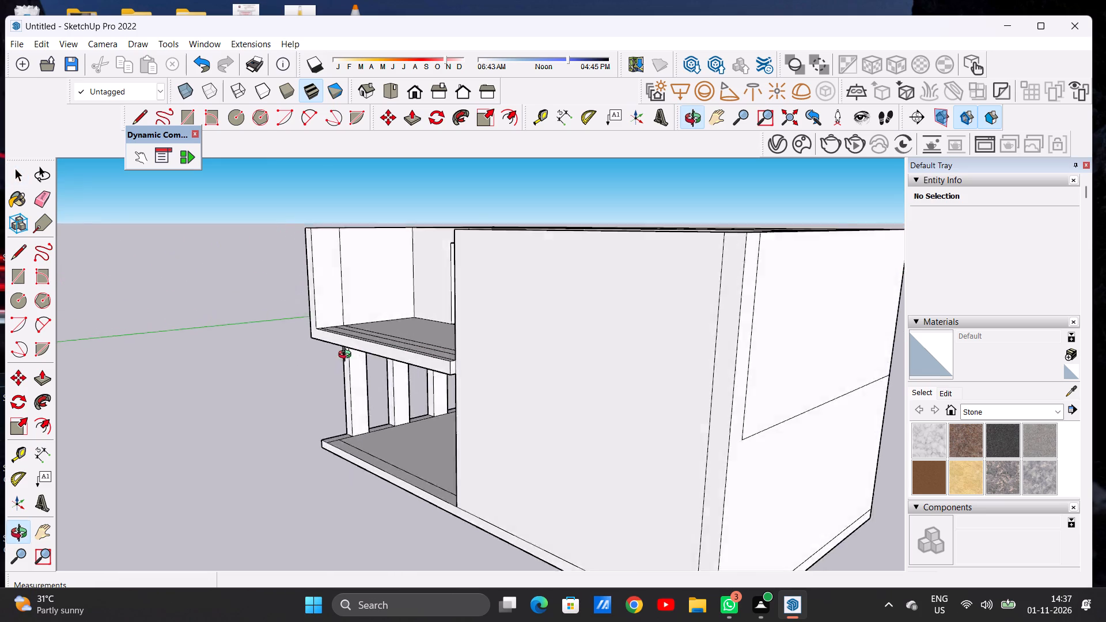
{"action": "middle_click_drag", "start_coordinate": [347, 356], "coordinate": [544, 444]}
{"action": "scroll", "coordinate": [544, 395], "scroll_direction": "up", "scroll_amount": 7}
{"action": "scroll", "coordinate": [609, 395], "scroll_direction": "up", "scroll_amount": 5}
{"action": "scroll", "coordinate": [593, 382], "scroll_direction": "down", "scroll_amount": 7}
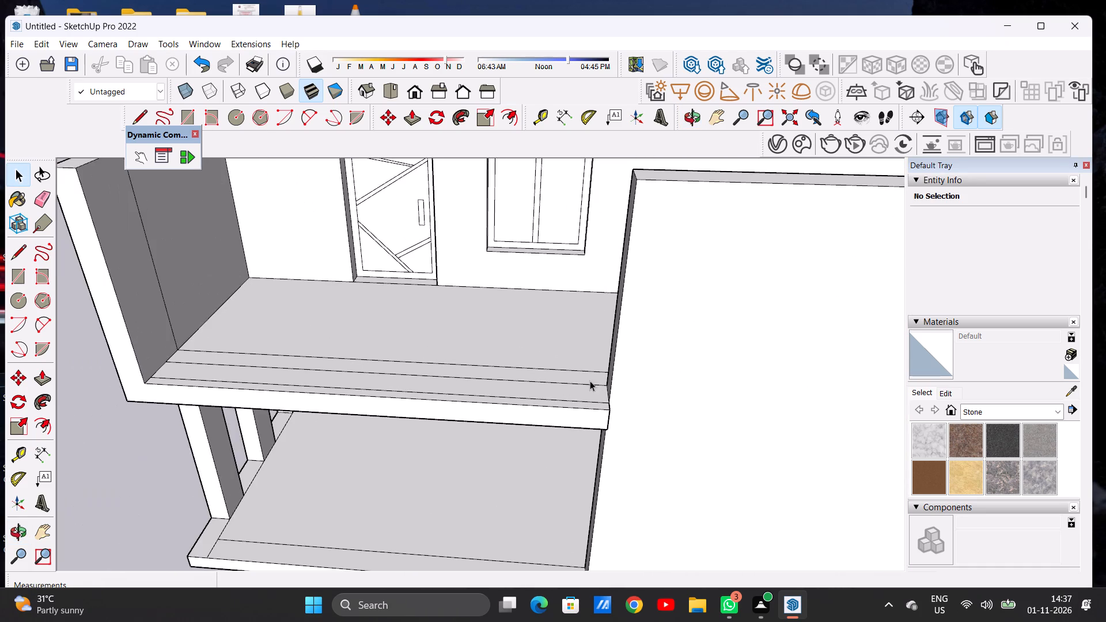
{"action": "middle_click_drag", "start_coordinate": [590, 399], "coordinate": [588, 466]}
{"action": "scroll", "coordinate": [598, 476], "scroll_direction": "up", "scroll_amount": 2}
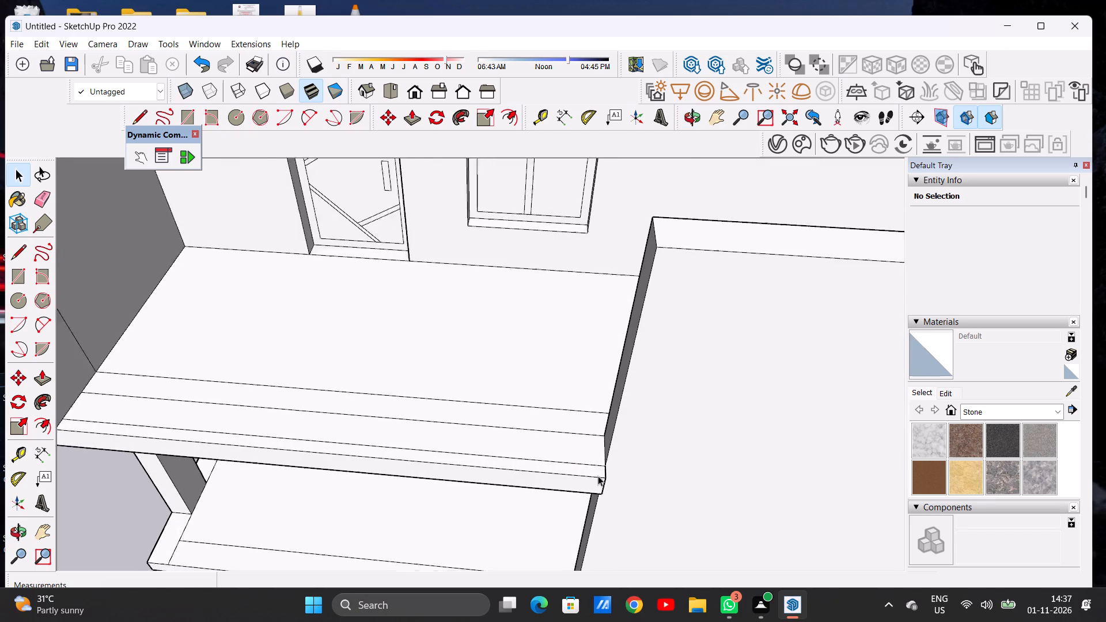
{"action": "scroll", "coordinate": [598, 476], "scroll_direction": "up", "scroll_amount": 2}
{"action": "middle_click", "coordinate": [583, 448]}
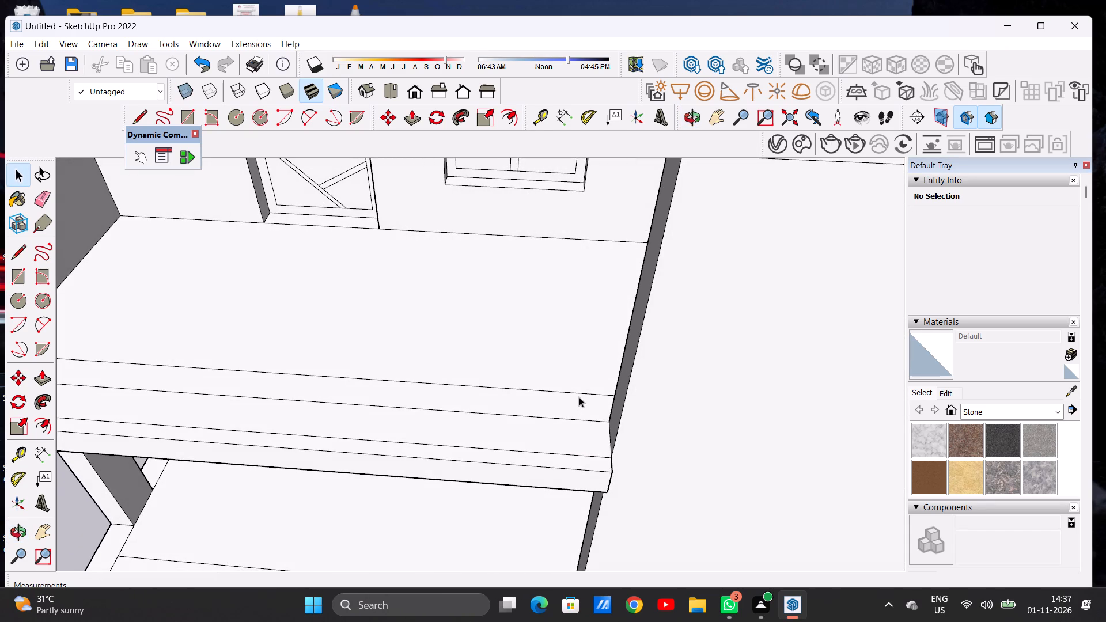
{"action": "scroll", "coordinate": [581, 397], "scroll_direction": "down", "scroll_amount": 1}
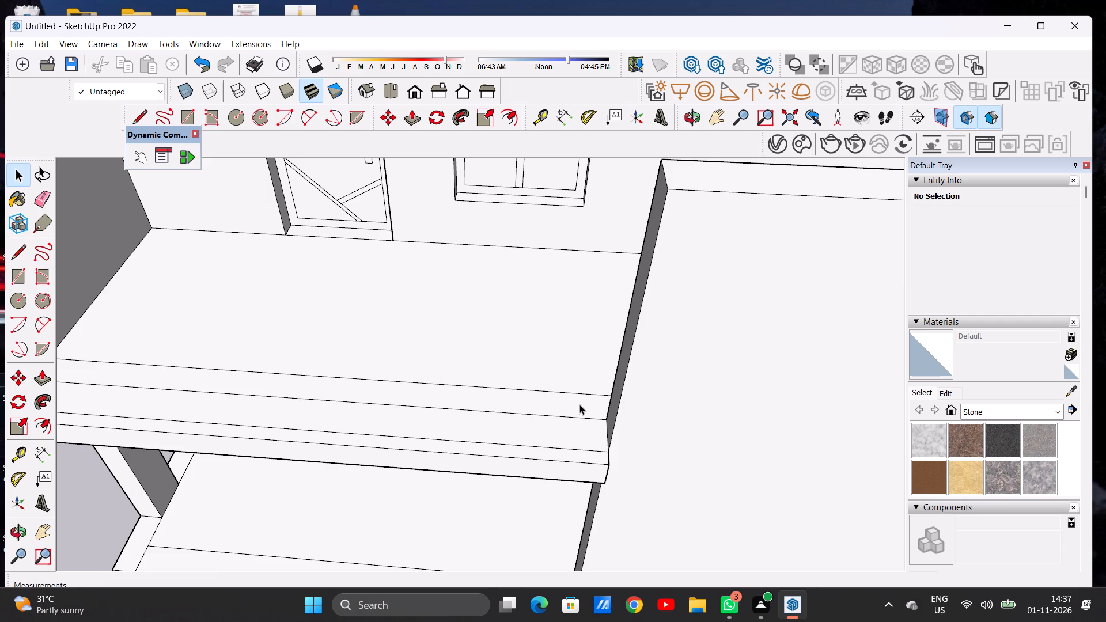
{"action": "scroll", "coordinate": [579, 404], "scroll_direction": "down", "scroll_amount": 8}
{"action": "middle_click_drag", "start_coordinate": [500, 462], "coordinate": [515, 312]}
{"action": "scroll", "coordinate": [525, 344], "scroll_direction": "up", "scroll_amount": 4}
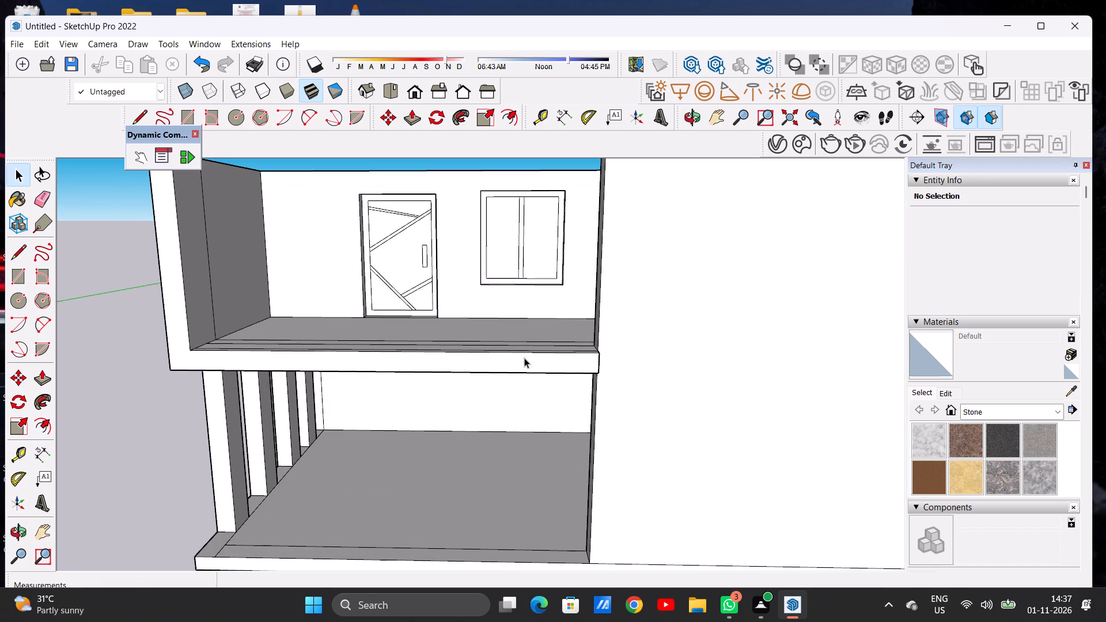
Undo the last line drawn across the upper floor near its open front edge.
{"action": "scroll", "coordinate": [494, 388], "scroll_direction": "down", "scroll_amount": 5}
{"action": "middle_click_drag", "start_coordinate": [495, 394], "coordinate": [495, 386]}
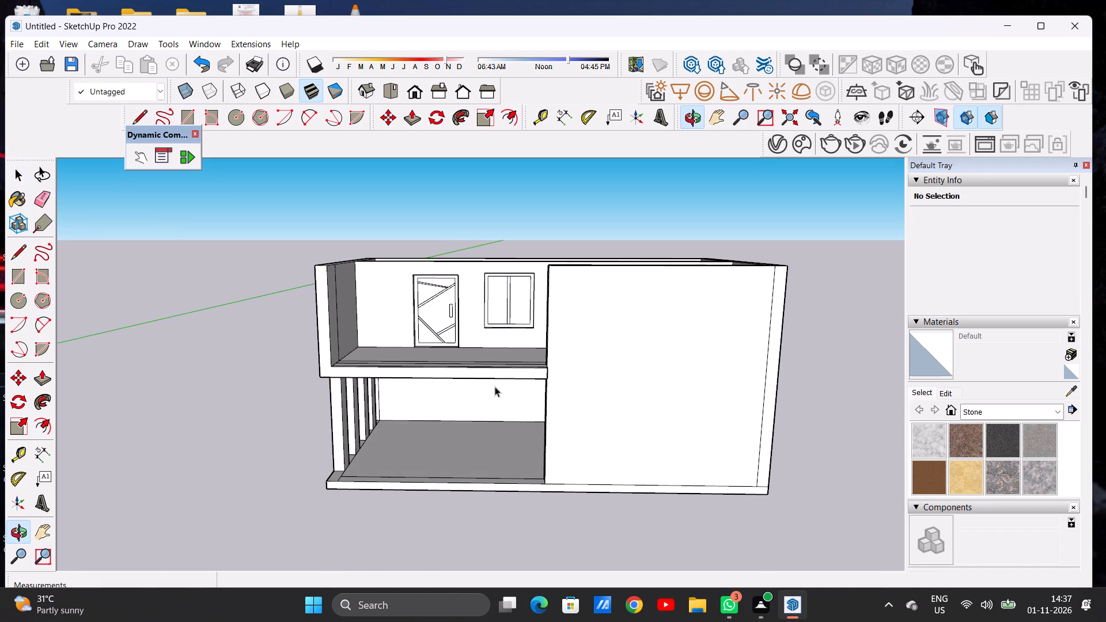
{"action": "scroll", "coordinate": [548, 369], "scroll_direction": "up", "scroll_amount": 4}
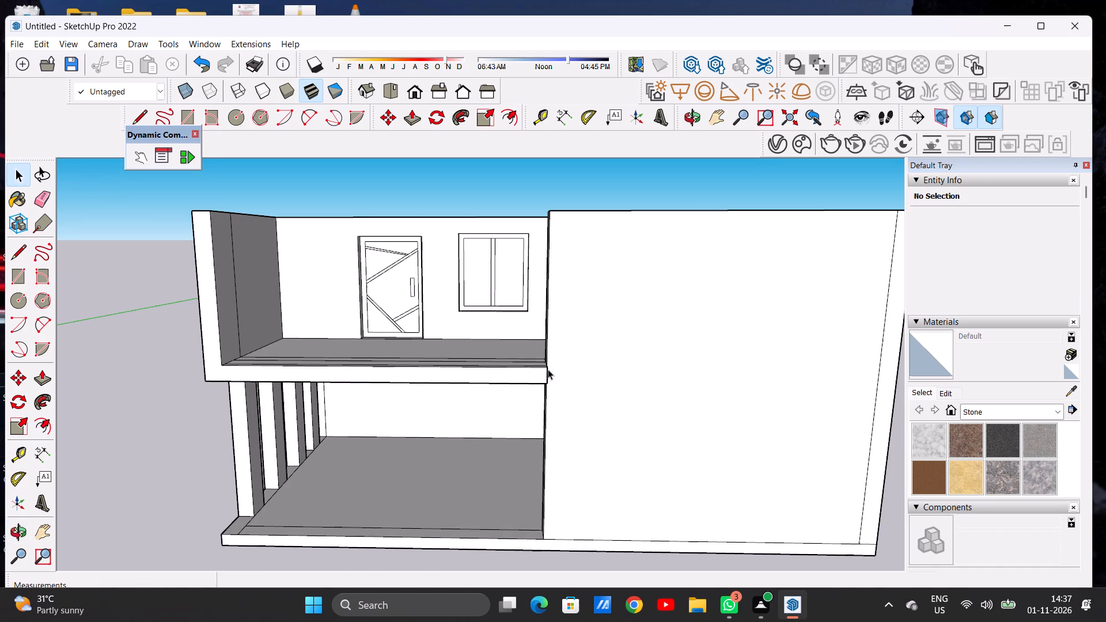
{"action": "scroll", "coordinate": [586, 377], "scroll_direction": "down", "scroll_amount": 3}
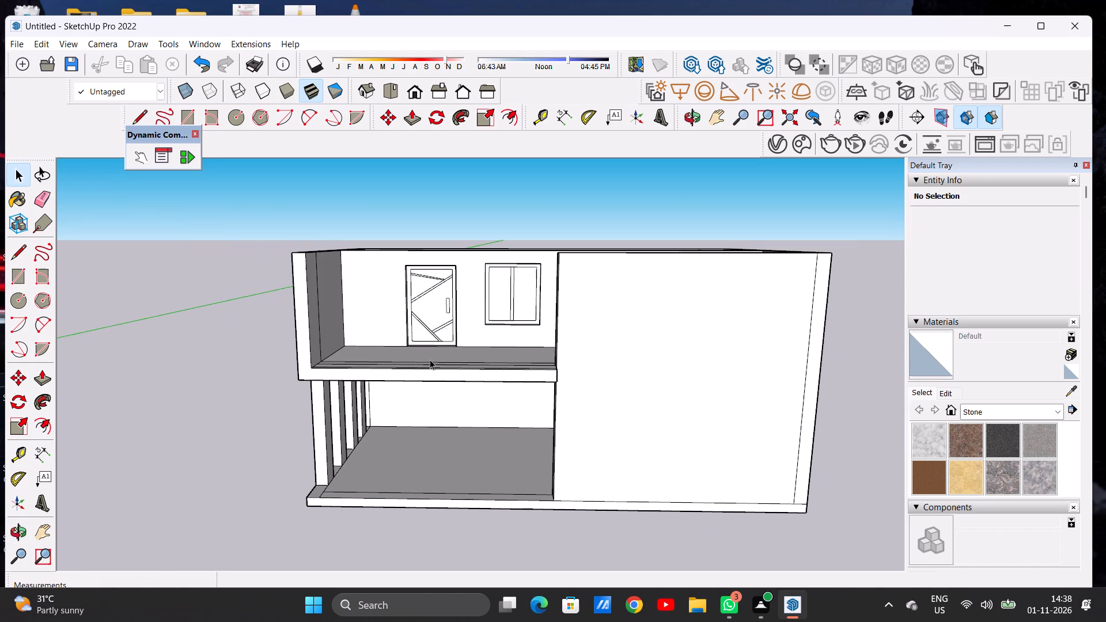
{"action": "middle_click_drag", "start_coordinate": [429, 359], "coordinate": [415, 480]}
{"action": "scroll", "coordinate": [524, 415], "scroll_direction": "up", "scroll_amount": 6}
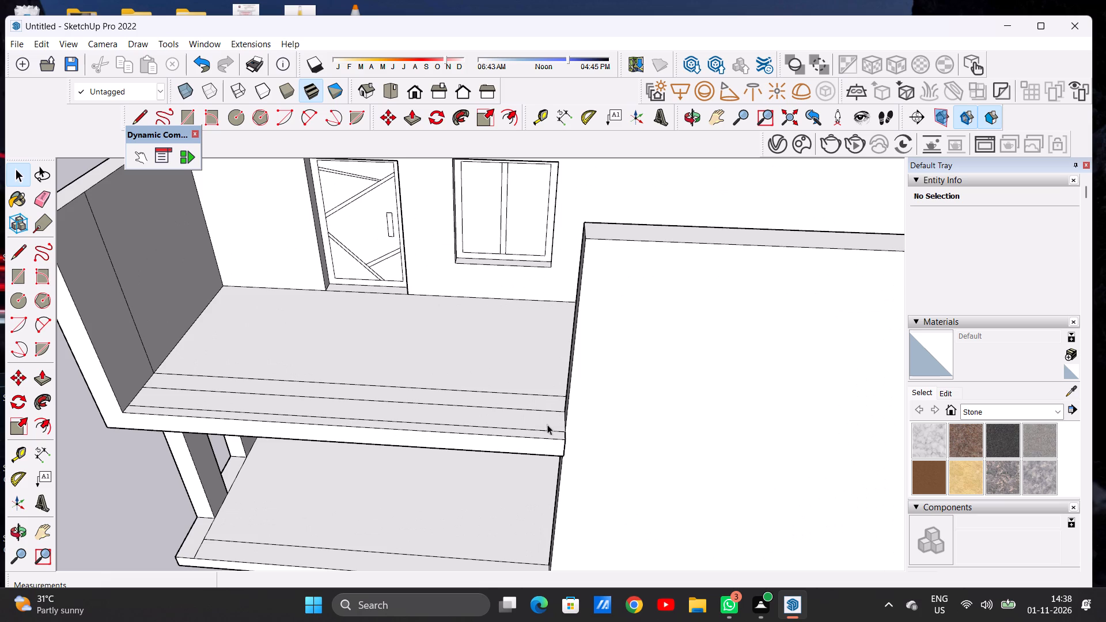
{"action": "scroll", "coordinate": [558, 424], "scroll_direction": "down", "scroll_amount": 5}
{"action": "middle_click_drag", "start_coordinate": [534, 425], "coordinate": [543, 486]}
{"action": "scroll", "coordinate": [560, 454], "scroll_direction": "up", "scroll_amount": 7}
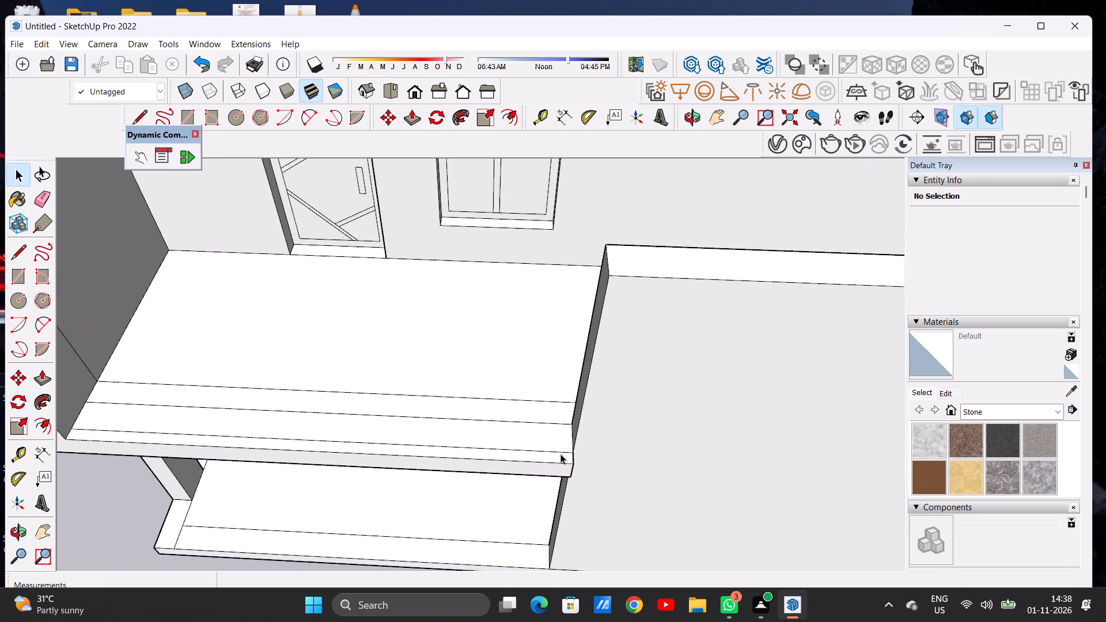
{"action": "scroll", "coordinate": [560, 454], "scroll_direction": "up", "scroll_amount": 5}
{"action": "middle_click_drag", "start_coordinate": [560, 453], "coordinate": [575, 469]}
{"action": "scroll", "coordinate": [575, 469], "scroll_direction": "up", "scroll_amount": 2}
{"action": "scroll", "coordinate": [575, 469], "scroll_direction": "down", "scroll_amount": 1}
{"action": "scroll", "coordinate": [575, 469], "scroll_direction": "up", "scroll_amount": 1}
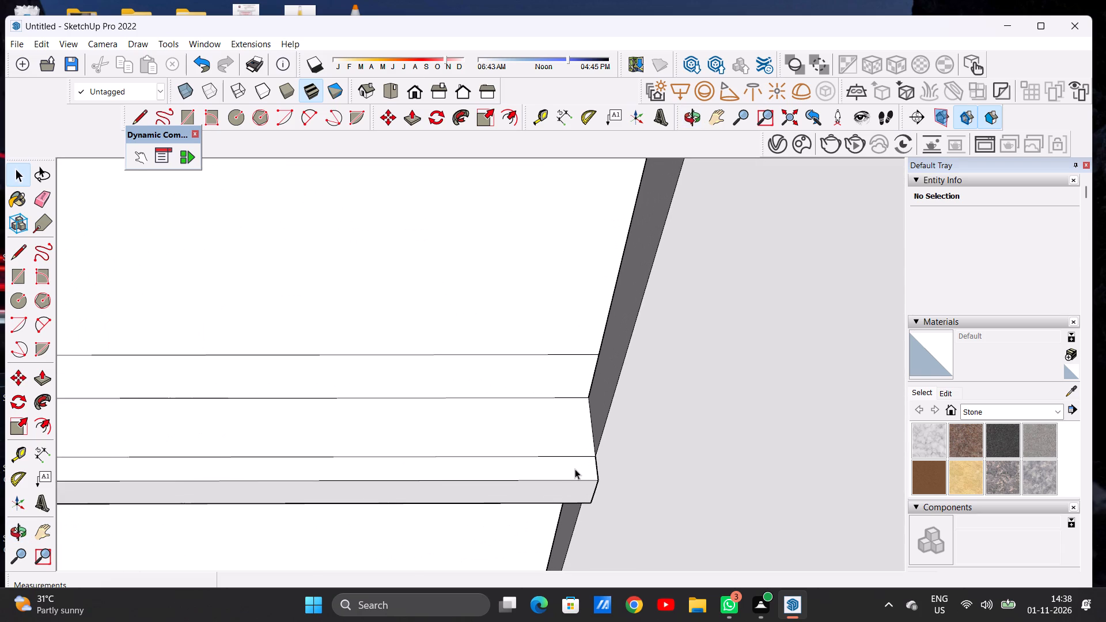
{"action": "key", "text": "ctrl+z"}
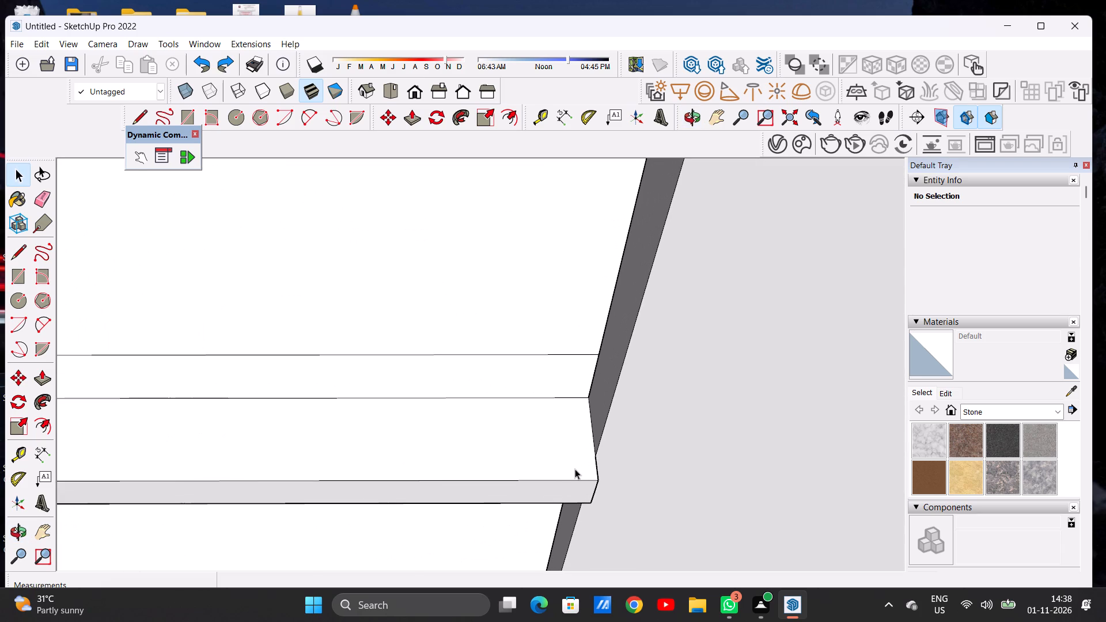
Draw a line about 21' 7" long across the upper floor's front strip, from the solid front wall's end to the opposite side wall.
{"action": "key", "text": "l"}
{"action": "middle_click_drag", "start_coordinate": [559, 443], "coordinate": [590, 449]}
{"action": "scroll", "coordinate": [596, 428], "scroll_direction": "up", "scroll_amount": 5}
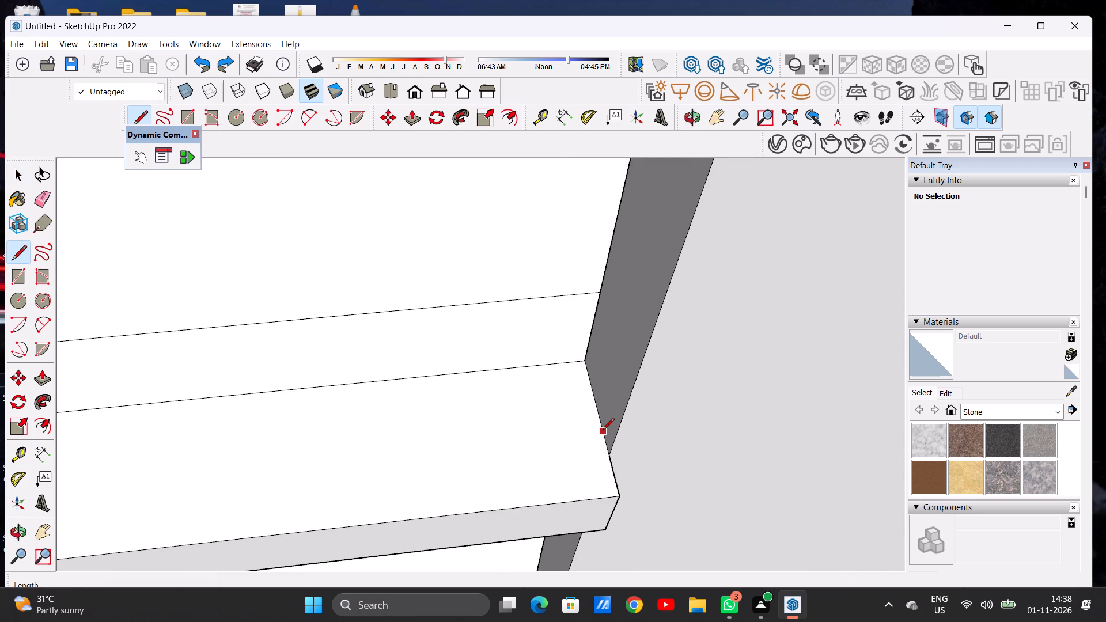
{"action": "left_click", "coordinate": [602, 431]}
{"action": "scroll", "coordinate": [622, 417], "scroll_direction": "down", "scroll_amount": 15}
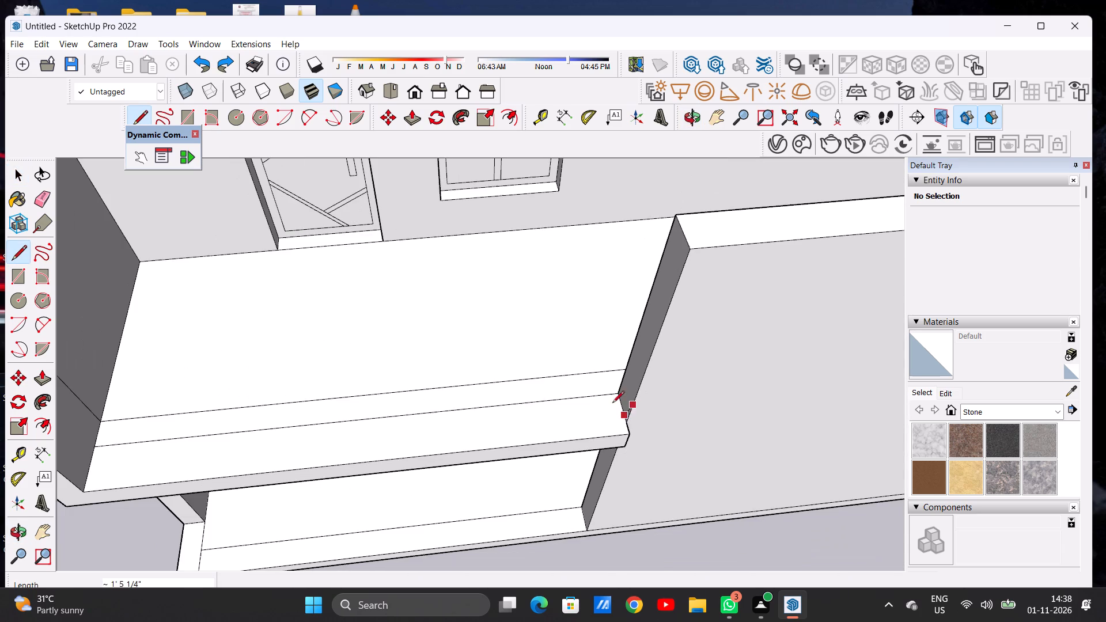
{"action": "scroll", "coordinate": [359, 422], "scroll_direction": "down", "scroll_amount": 3}
{"action": "scroll", "coordinate": [172, 452], "scroll_direction": "up", "scroll_amount": 5}
{"action": "scroll", "coordinate": [173, 453], "scroll_direction": "down", "scroll_amount": 1}
{"action": "scroll", "coordinate": [173, 453], "scroll_direction": "up", "scroll_amount": 1}
{"action": "scroll", "coordinate": [173, 453], "scroll_direction": "down", "scroll_amount": 1}
{"action": "scroll", "coordinate": [173, 453], "scroll_direction": "up", "scroll_amount": 2}
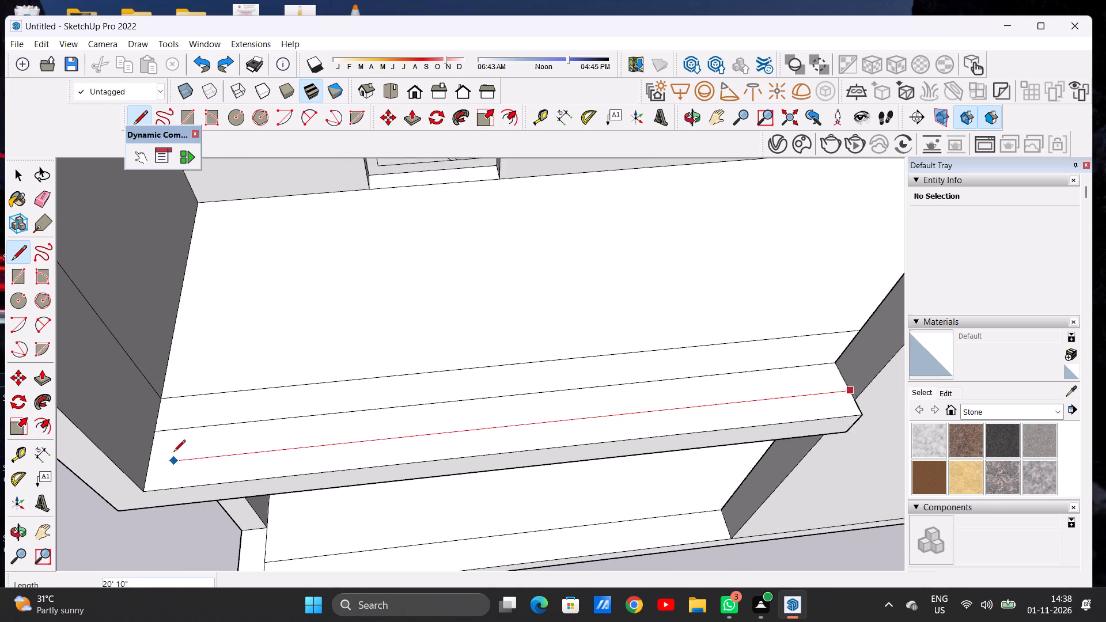
{"action": "scroll", "coordinate": [173, 453], "scroll_direction": "up", "scroll_amount": 1}
{"action": "left_click", "coordinate": [148, 463]}
{"action": "key", "text": "space"}
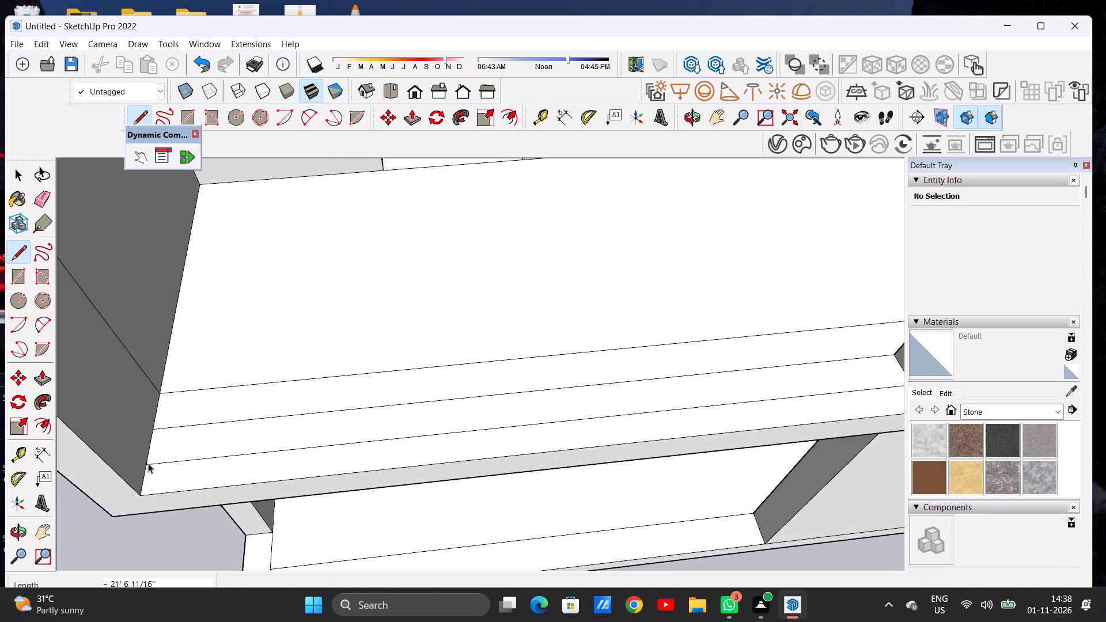
Push/Pull the narrow floor strip directly behind the new line upward by about 9 3/8" as a low parapet.
{"action": "scroll", "coordinate": [276, 465], "scroll_direction": "down", "scroll_amount": 7}
{"action": "scroll", "coordinate": [367, 462], "scroll_direction": "down", "scroll_amount": 6}
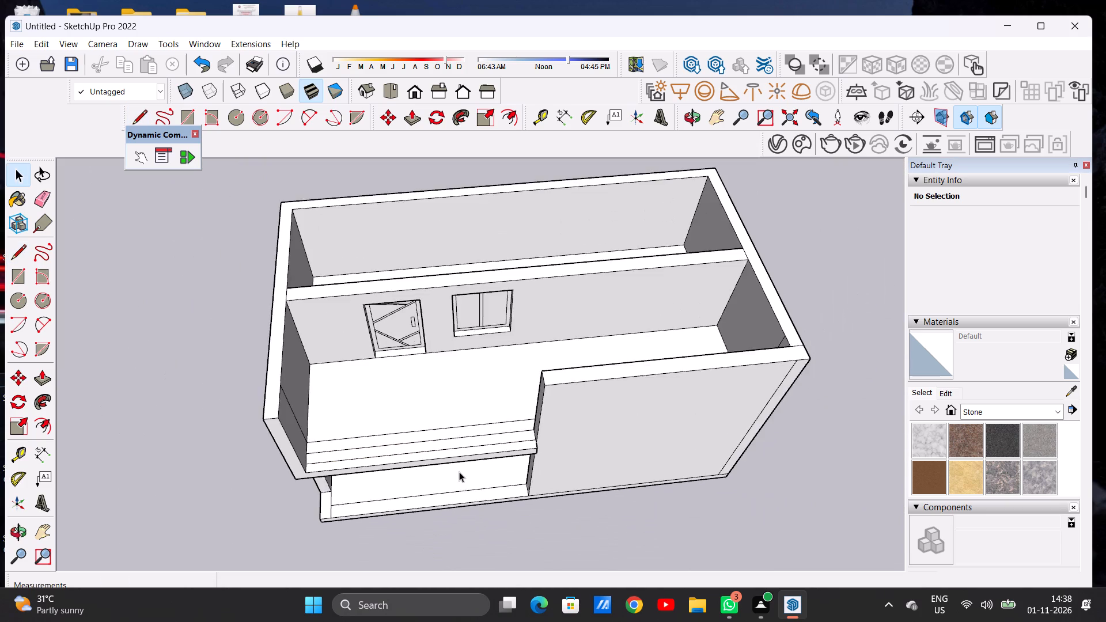
{"action": "middle_click_drag", "start_coordinate": [456, 470], "coordinate": [421, 426]}
{"action": "scroll", "coordinate": [494, 428], "scroll_direction": "up", "scroll_amount": 5}
{"action": "scroll", "coordinate": [496, 428], "scroll_direction": "down", "scroll_amount": 1}
{"action": "scroll", "coordinate": [496, 428], "scroll_direction": "up", "scroll_amount": 1}
{"action": "scroll", "coordinate": [528, 429], "scroll_direction": "down", "scroll_amount": 1}
{"action": "scroll", "coordinate": [528, 429], "scroll_direction": "up", "scroll_amount": 4}
{"action": "middle_click_drag", "start_coordinate": [540, 437], "coordinate": [551, 407]}
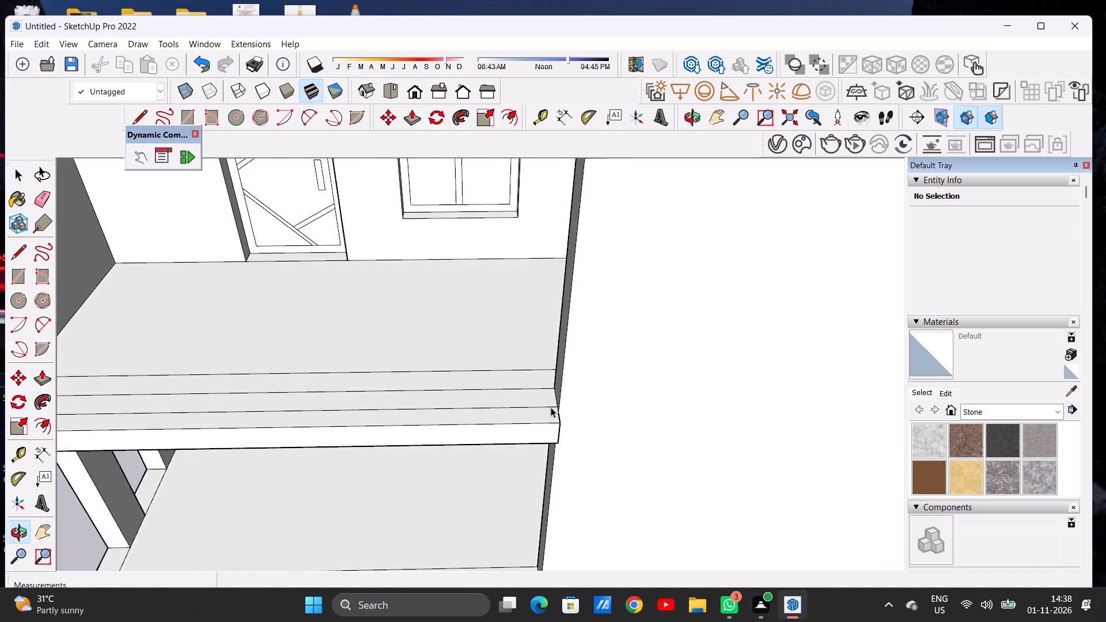
{"action": "scroll", "coordinate": [551, 407], "scroll_direction": "up", "scroll_amount": 6}
{"action": "key", "text": "p"}
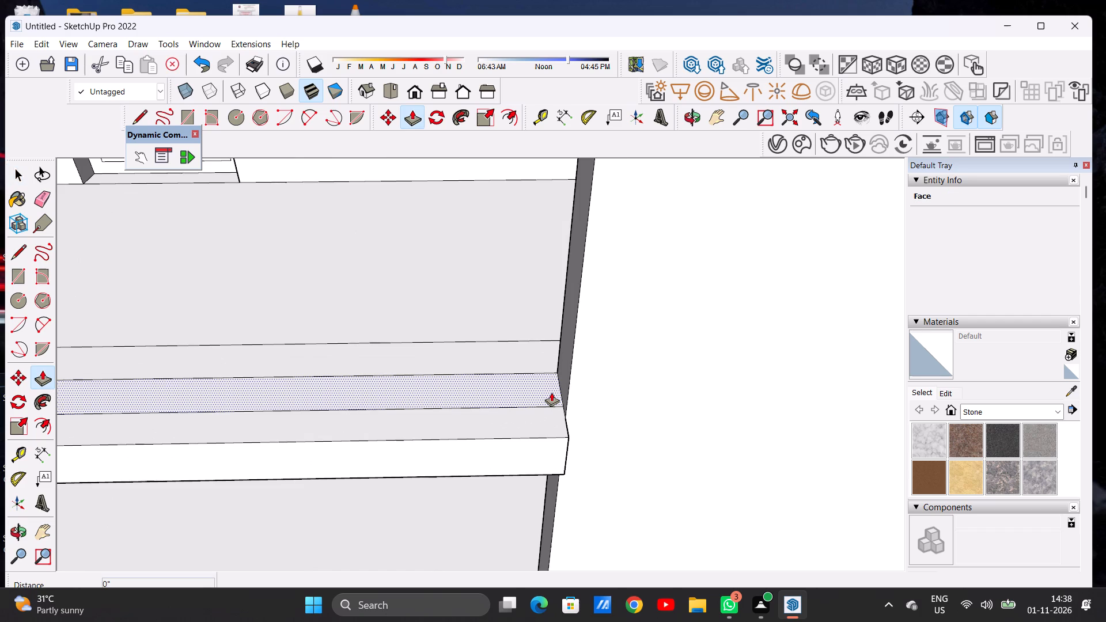
{"action": "left_click", "coordinate": [551, 392]}
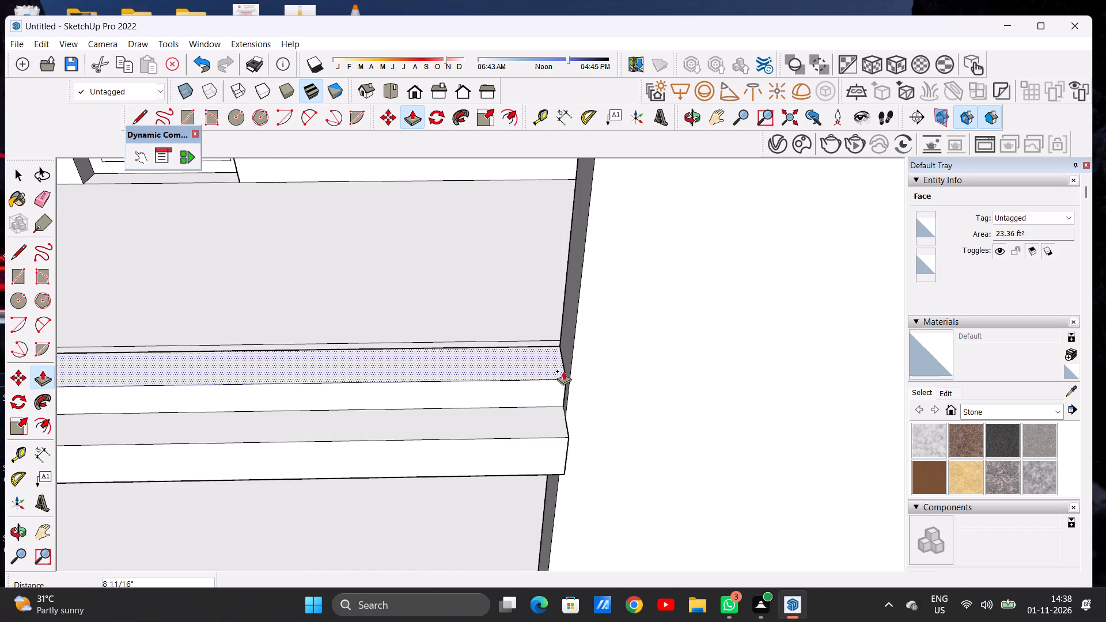
{"action": "scroll", "coordinate": [563, 371], "scroll_direction": "down", "scroll_amount": 12}
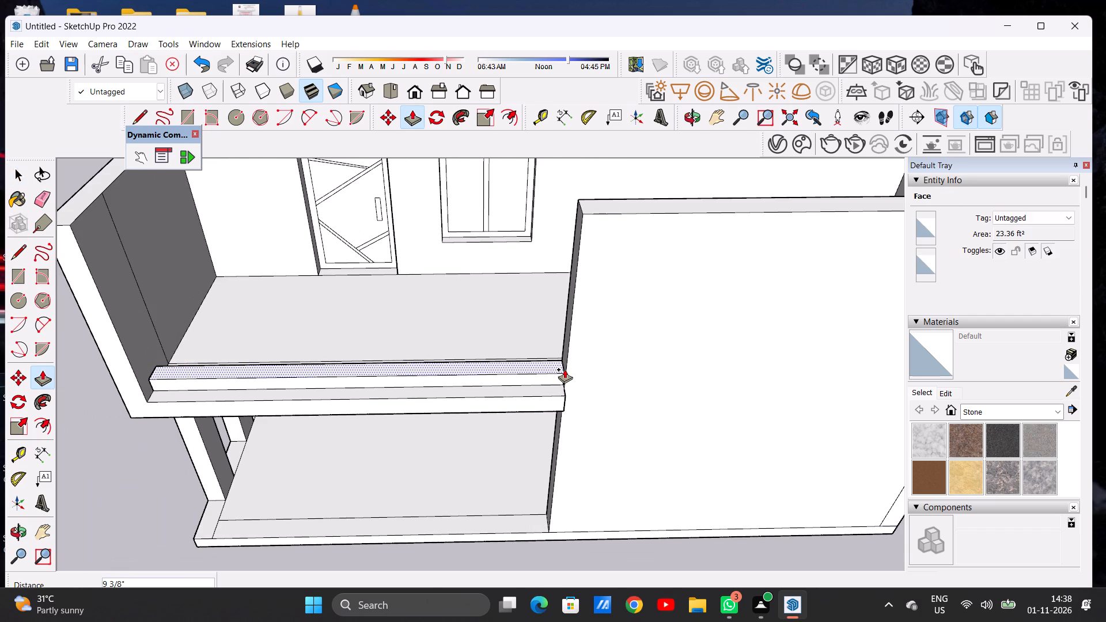
{"action": "left_click", "coordinate": [565, 369]}
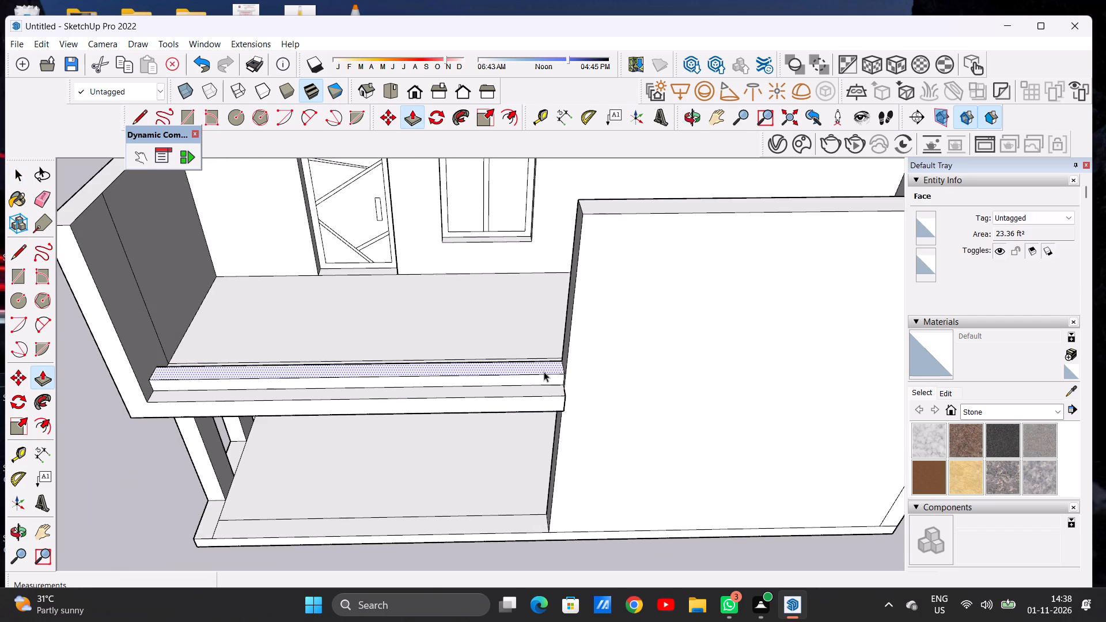
{"action": "key", "text": "space"}
Push/Pull the parapet's top face further upward by about 3' 4" in front of the upper-storey door and window.
{"action": "scroll", "coordinate": [513, 395], "scroll_direction": "down", "scroll_amount": 6}
{"action": "middle_click_drag", "start_coordinate": [468, 422], "coordinate": [463, 331]}
{"action": "scroll", "coordinate": [384, 351], "scroll_direction": "up", "scroll_amount": 6}
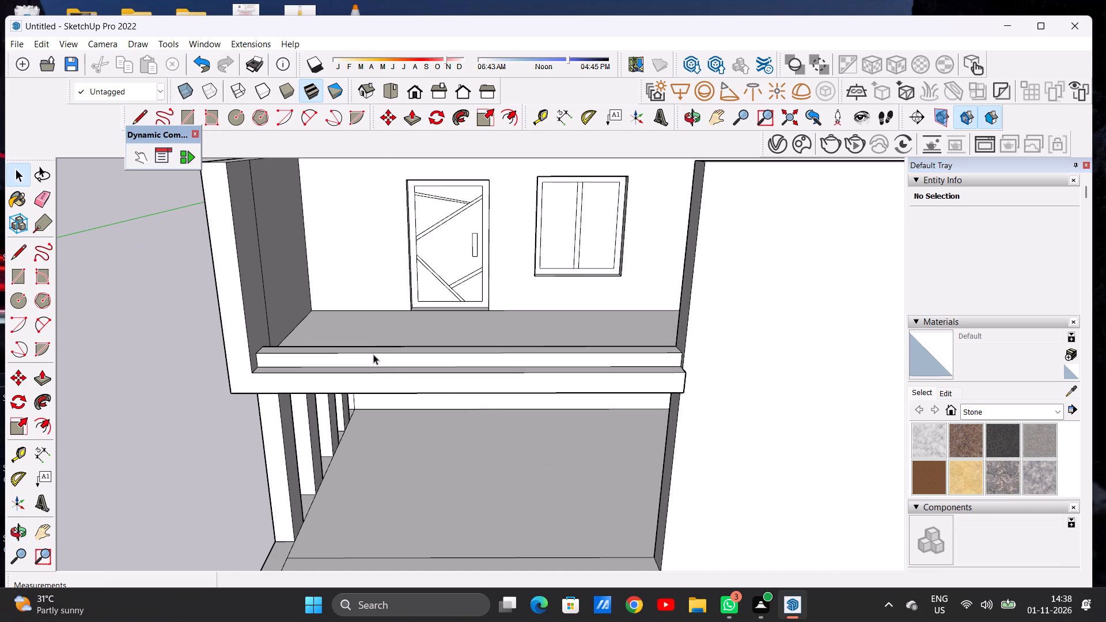
{"action": "scroll", "coordinate": [521, 389], "scroll_direction": "down", "scroll_amount": 3}
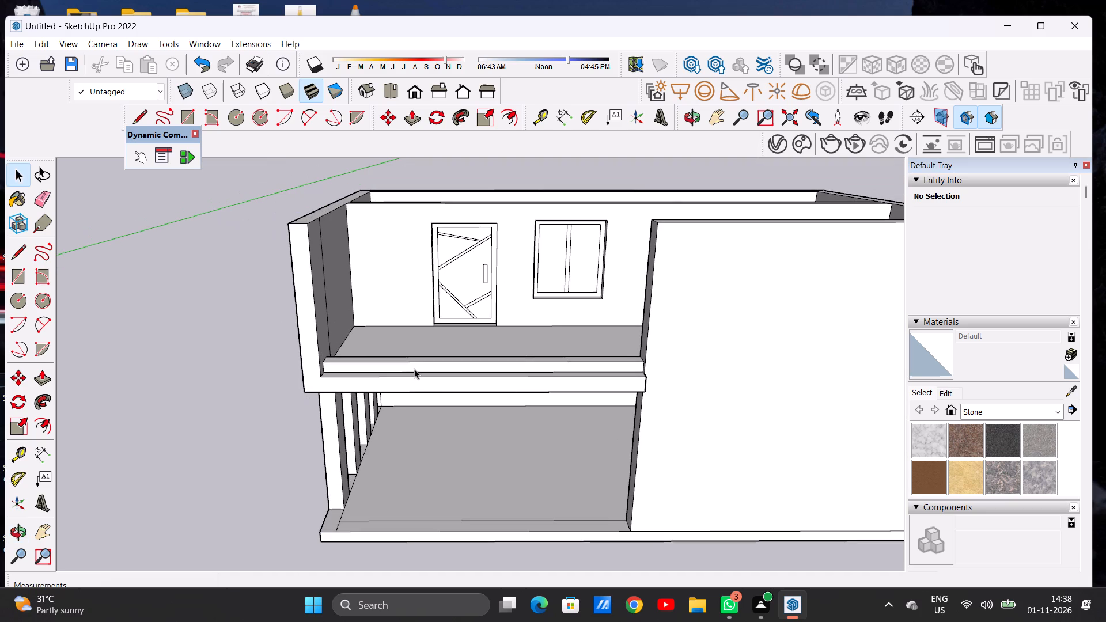
{"action": "middle_click_drag", "start_coordinate": [465, 352], "coordinate": [457, 439]}
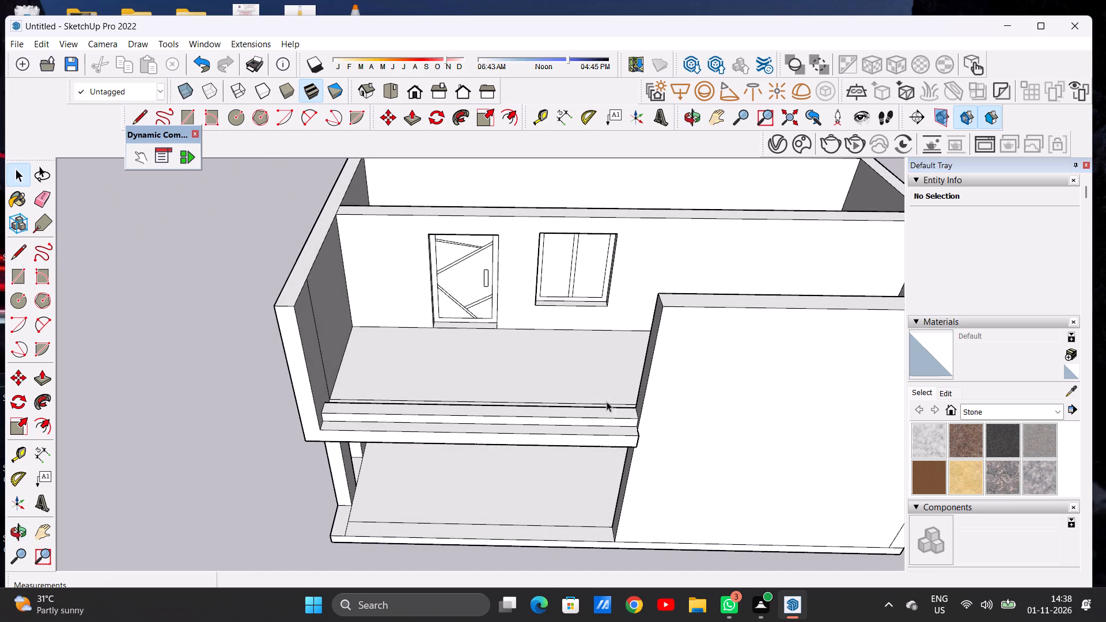
{"action": "scroll", "coordinate": [634, 414], "scroll_direction": "up", "scroll_amount": 2}
{"action": "scroll", "coordinate": [643, 422], "scroll_direction": "down", "scroll_amount": 1}
{"action": "scroll", "coordinate": [643, 422], "scroll_direction": "up", "scroll_amount": 2}
{"action": "key", "text": "p"}
{"action": "scroll", "coordinate": [622, 414], "scroll_direction": "up", "scroll_amount": 5}
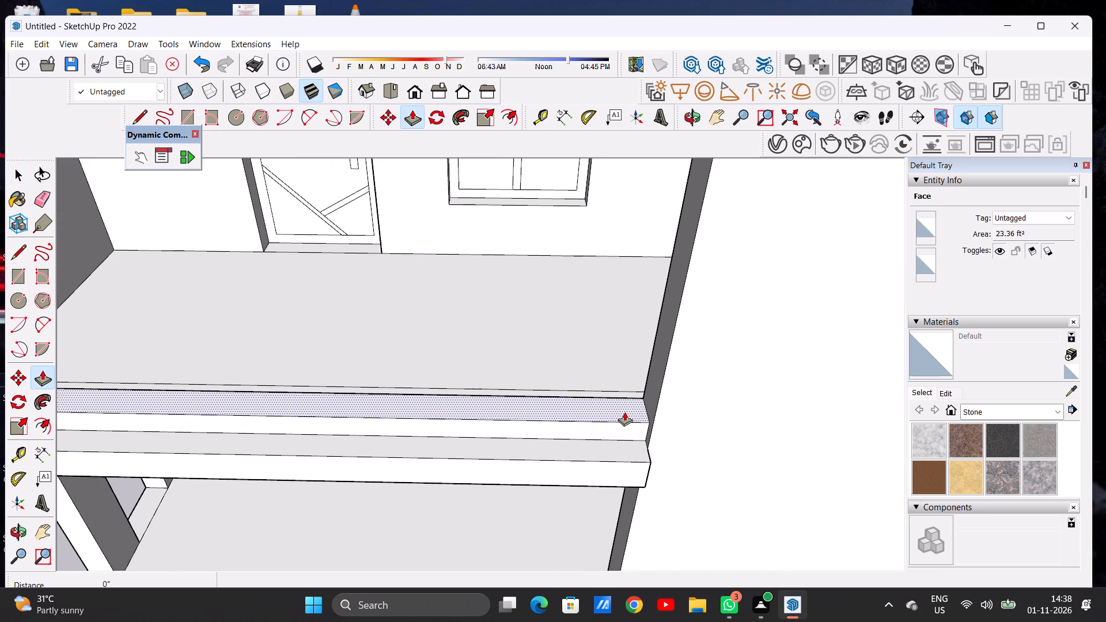
{"action": "left_click", "coordinate": [624, 412]}
{"action": "scroll", "coordinate": [624, 382], "scroll_direction": "down", "scroll_amount": 7}
{"action": "middle_click_drag", "start_coordinate": [633, 361], "coordinate": [628, 312]}
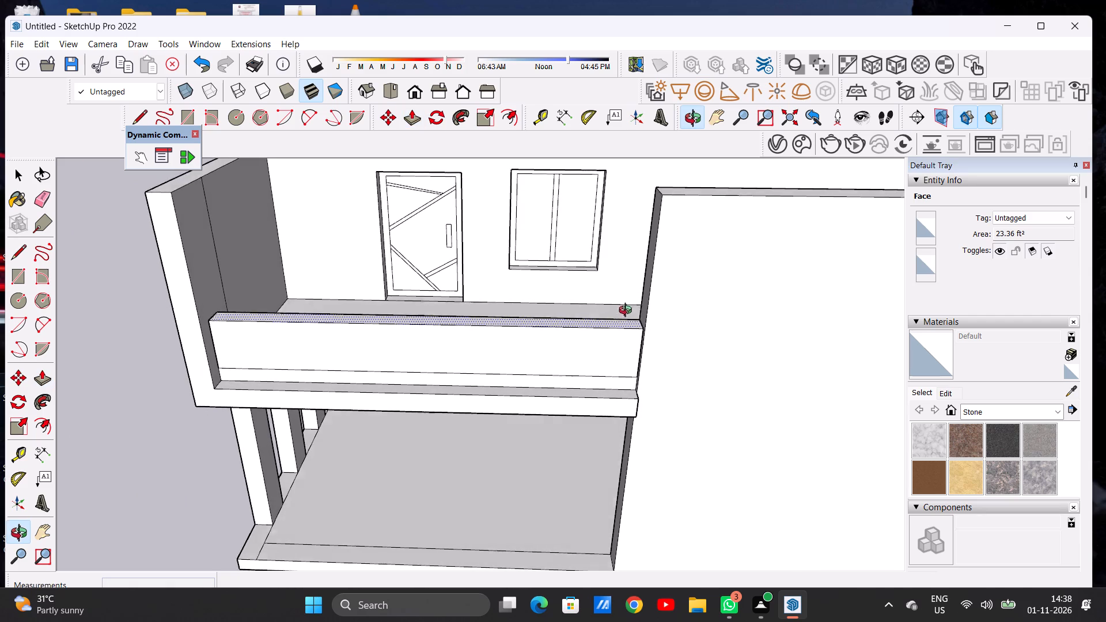
{"action": "middle_click_drag", "start_coordinate": [628, 312], "coordinate": [628, 309]}
{"action": "scroll", "coordinate": [619, 344], "scroll_direction": "down", "scroll_amount": 7}
{"action": "middle_click_drag", "start_coordinate": [626, 317], "coordinate": [619, 271]}
{"action": "scroll", "coordinate": [620, 293], "scroll_direction": "up", "scroll_amount": 4}
{"action": "scroll", "coordinate": [621, 298], "scroll_direction": "down", "scroll_amount": 1}
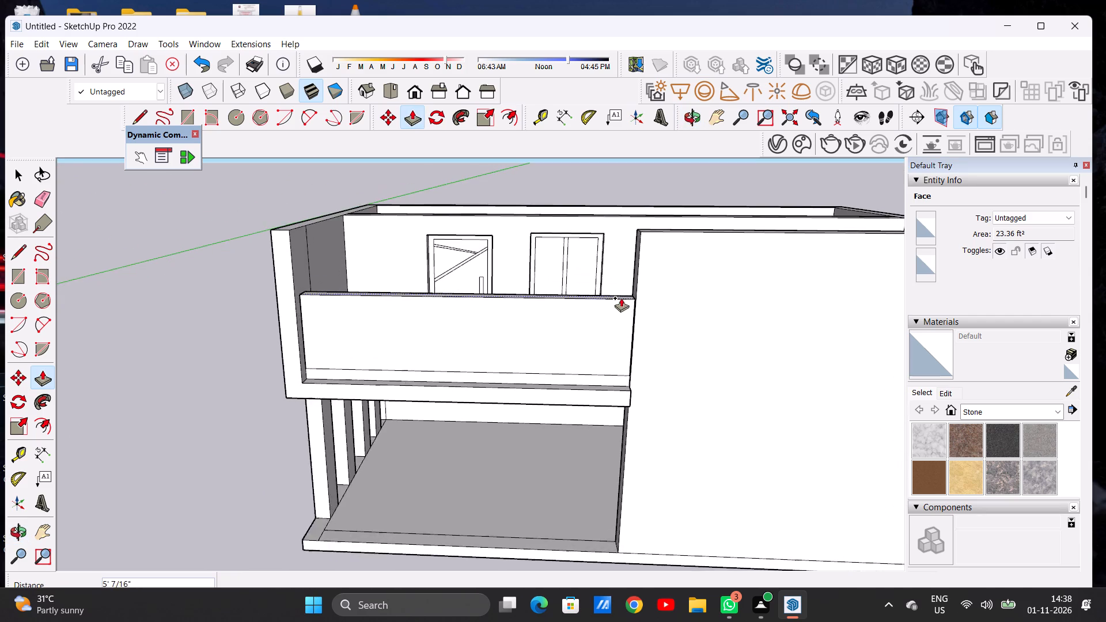
{"action": "middle_click_drag", "start_coordinate": [619, 337], "coordinate": [617, 307]}
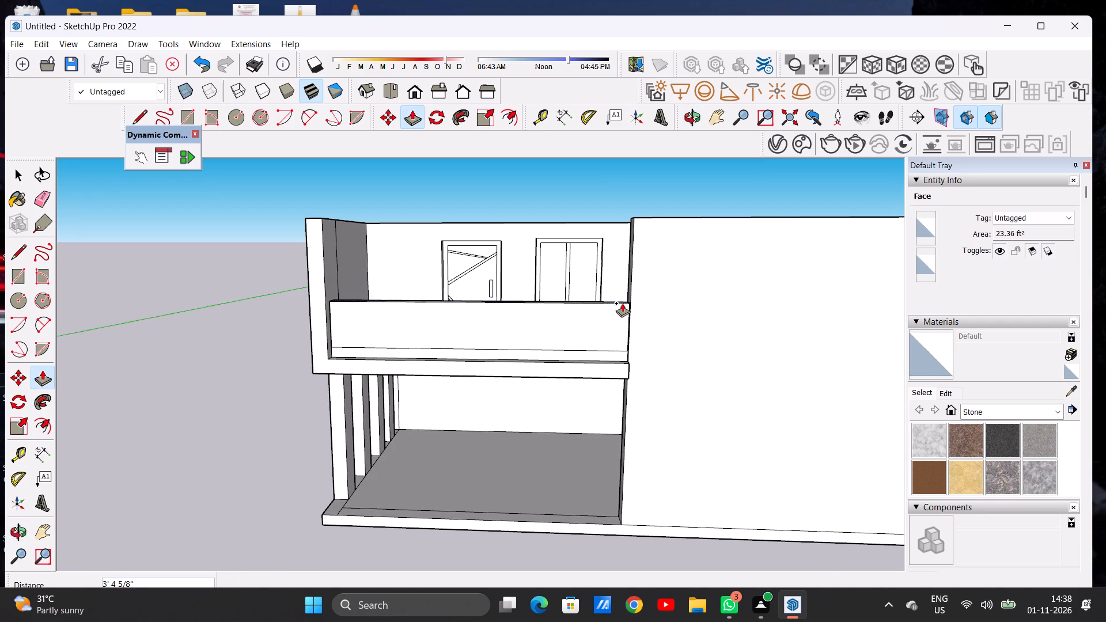
{"action": "left_click", "coordinate": [623, 305]}
{"action": "key", "text": "space"}
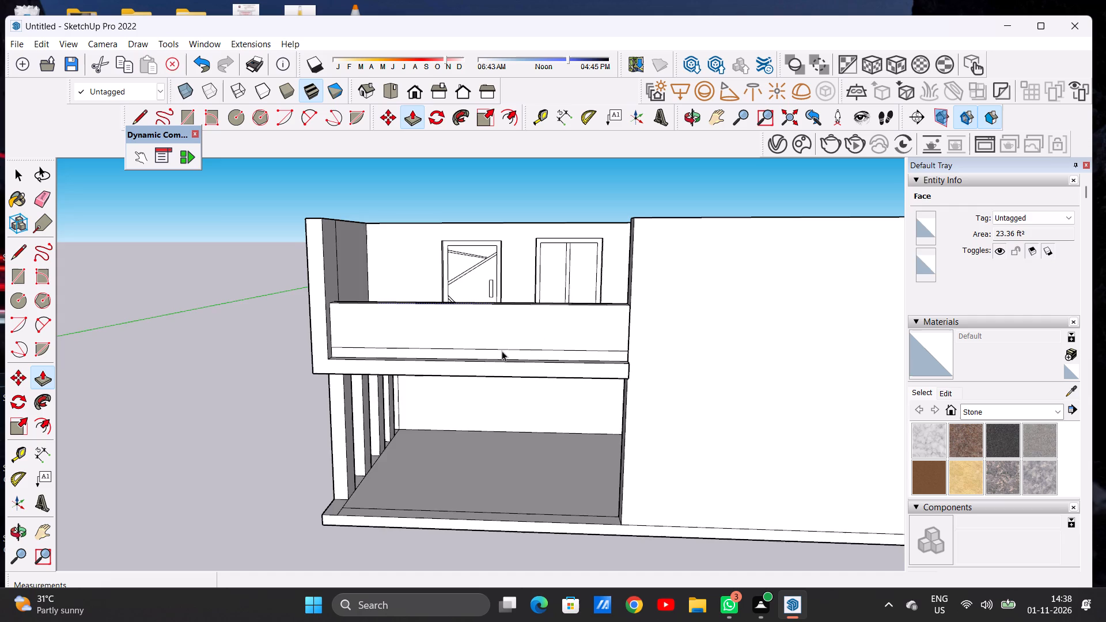
Draw a circle of about 1 5/8" radius on the solid front wall's end face, just above the parapet's top.
{"action": "scroll", "coordinate": [446, 373], "scroll_direction": "down", "scroll_amount": 6}
{"action": "middle_click_drag", "start_coordinate": [463, 346], "coordinate": [684, 374]}
{"action": "scroll", "coordinate": [582, 332], "scroll_direction": "up", "scroll_amount": 6}
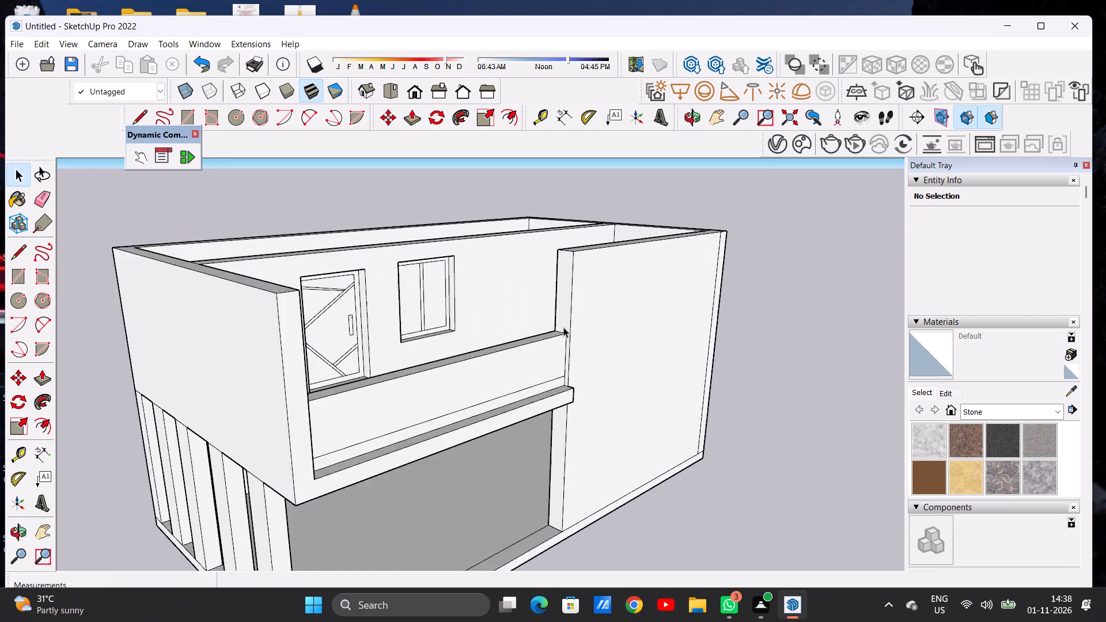
{"action": "scroll", "coordinate": [563, 327], "scroll_direction": "up", "scroll_amount": 7}
{"action": "middle_click_drag", "start_coordinate": [567, 339], "coordinate": [634, 368]}
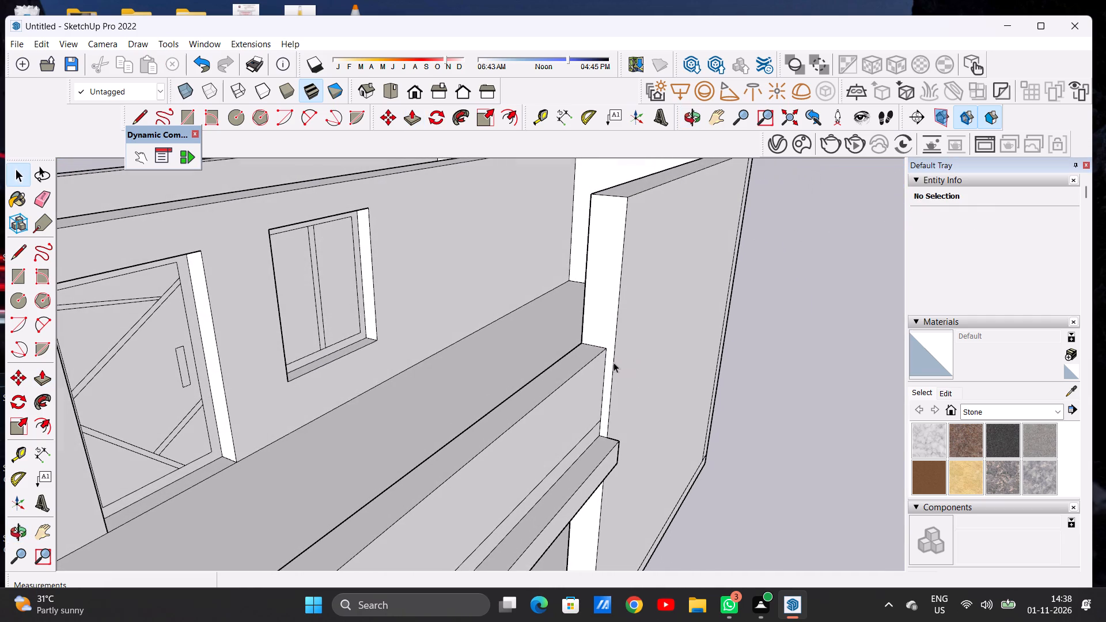
{"action": "scroll", "coordinate": [588, 341], "scroll_direction": "up", "scroll_amount": 9}
{"action": "key", "text": "c"}
{"action": "scroll", "coordinate": [604, 343], "scroll_direction": "up", "scroll_amount": 2}
{"action": "scroll", "coordinate": [605, 344], "scroll_direction": "down", "scroll_amount": 1}
{"action": "scroll", "coordinate": [605, 344], "scroll_direction": "up", "scroll_amount": 1}
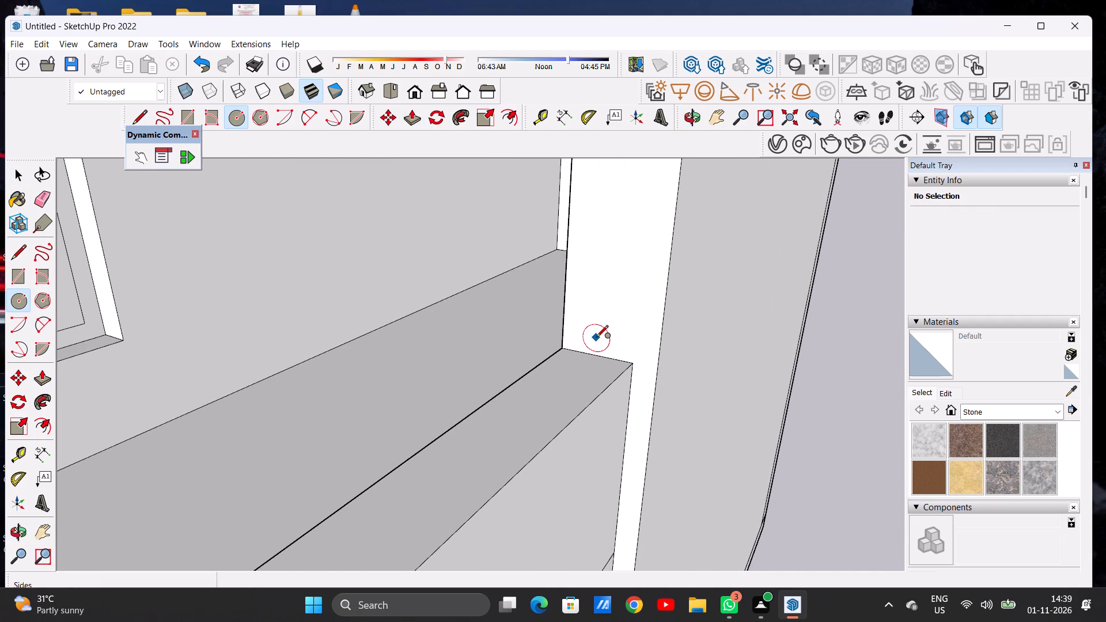
{"action": "left_click", "coordinate": [596, 334]}
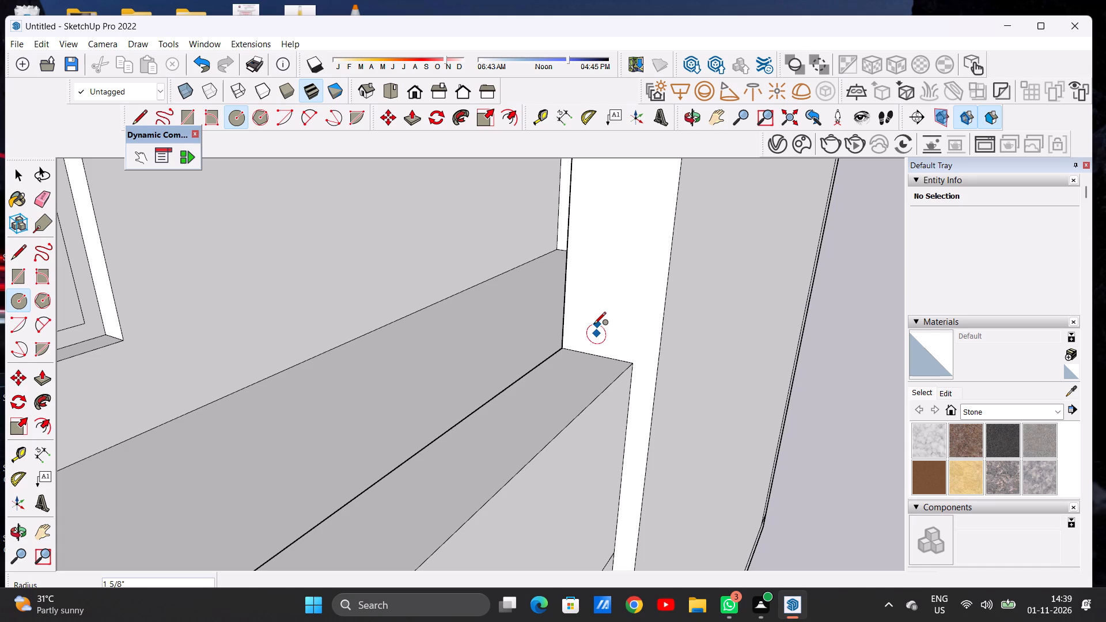
{"action": "left_click", "coordinate": [594, 324]}
{"action": "key", "text": "space"}
Push/Pull the circle above the parapet about 21' 7" to the opposite side wall, forming a round handrail.
{"action": "key", "text": "p"}
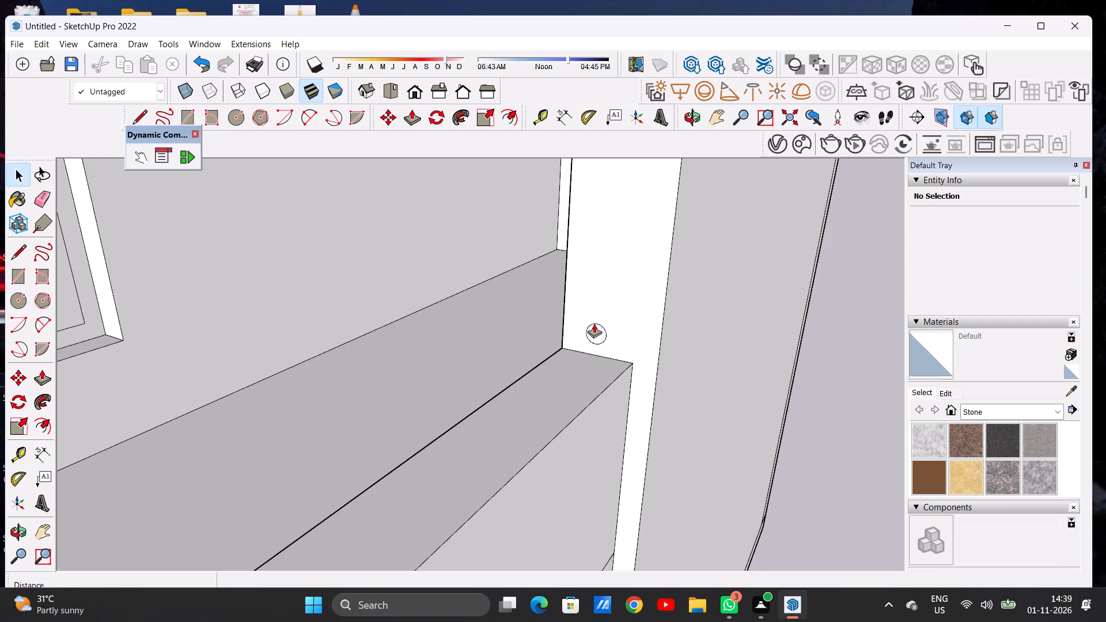
{"action": "scroll", "coordinate": [596, 333], "scroll_direction": "up", "scroll_amount": 5}
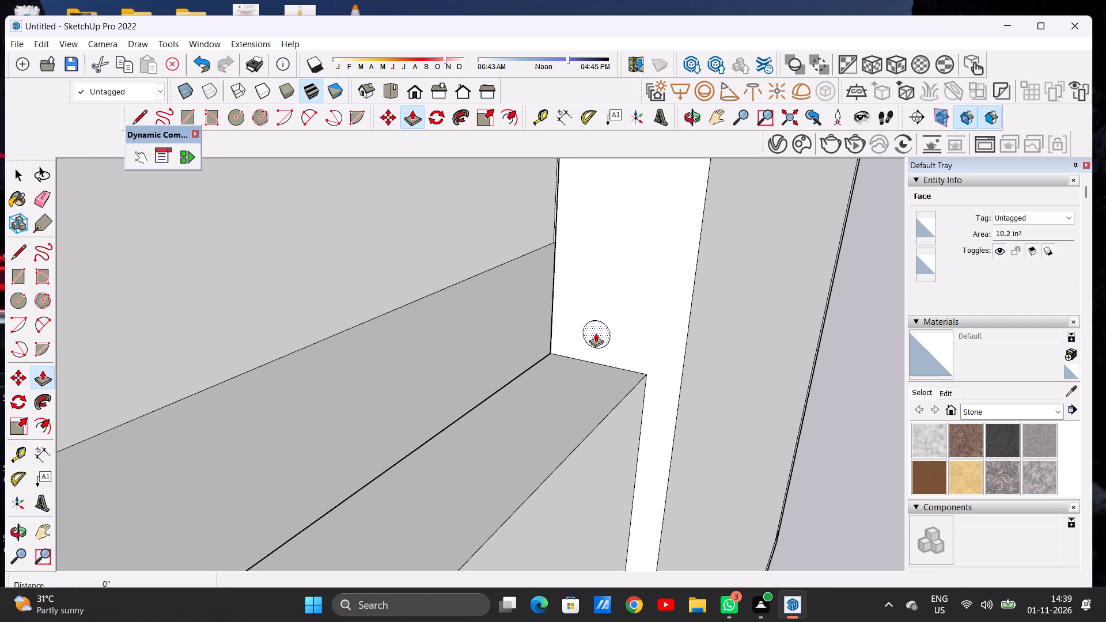
{"action": "left_click", "coordinate": [596, 333]}
{"action": "scroll", "coordinate": [562, 352], "scroll_direction": "down", "scroll_amount": 2}
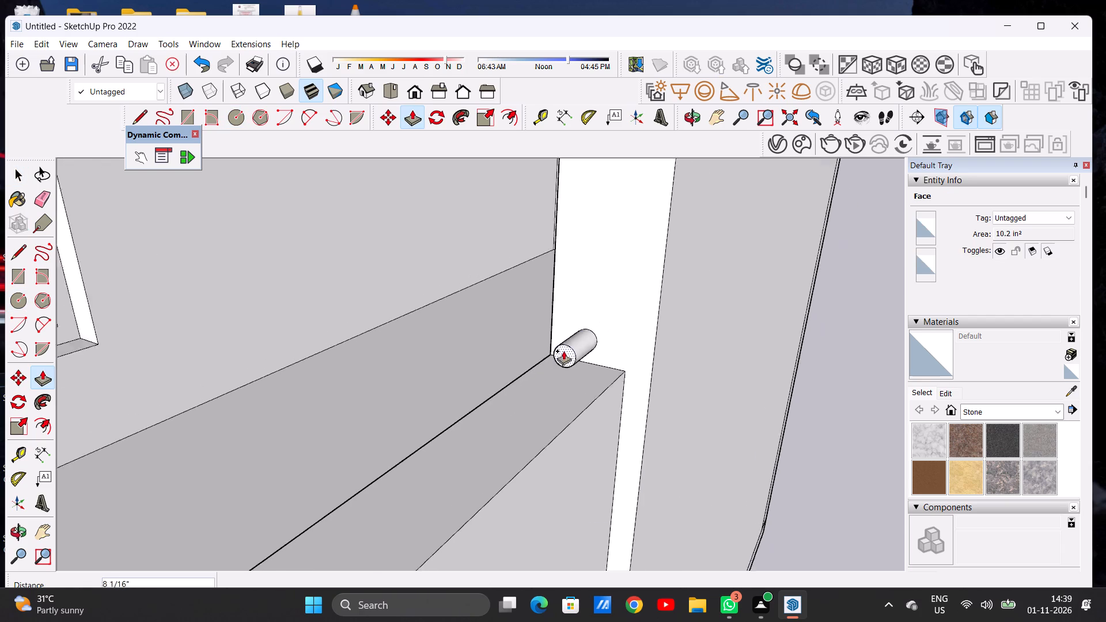
{"action": "scroll", "coordinate": [563, 351], "scroll_direction": "down", "scroll_amount": 15}
{"action": "scroll", "coordinate": [505, 401], "scroll_direction": "down", "scroll_amount": 5}
{"action": "middle_click_drag", "start_coordinate": [445, 422], "coordinate": [429, 425]}
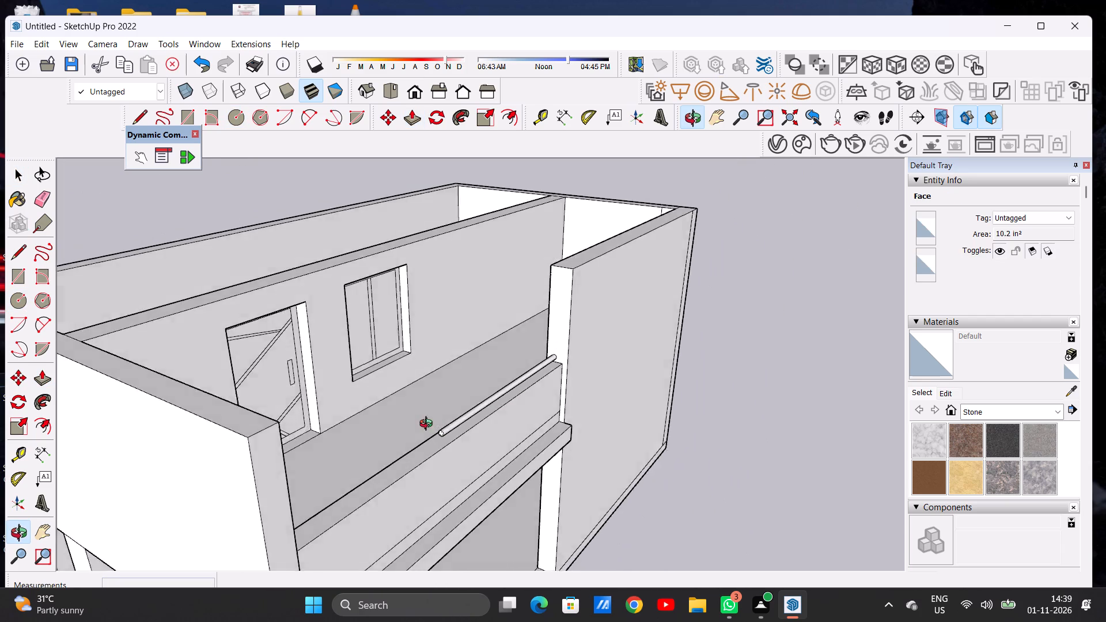
{"action": "middle_click_drag", "start_coordinate": [429, 425], "coordinate": [192, 387]}
{"action": "scroll", "coordinate": [402, 363], "scroll_direction": "down", "scroll_amount": 4}
{"action": "scroll", "coordinate": [210, 361], "scroll_direction": "up", "scroll_amount": 4}
{"action": "scroll", "coordinate": [180, 362], "scroll_direction": "down", "scroll_amount": 1}
{"action": "scroll", "coordinate": [169, 363], "scroll_direction": "up", "scroll_amount": 2}
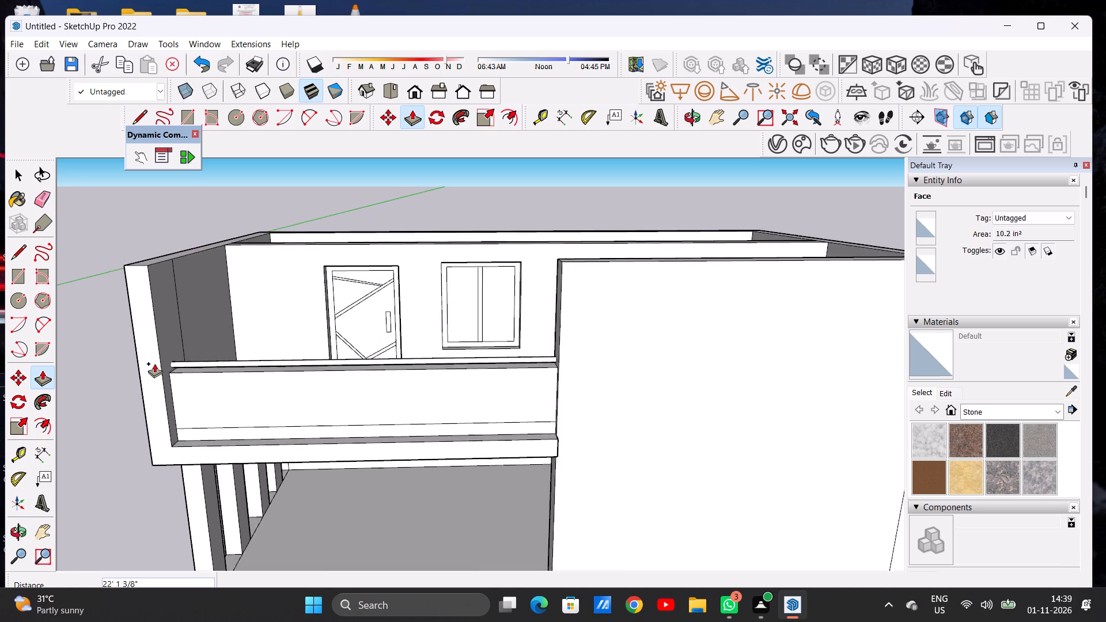
{"action": "scroll", "coordinate": [154, 363], "scroll_direction": "up", "scroll_amount": 1}
{"action": "middle_click_drag", "start_coordinate": [167, 360], "coordinate": [190, 339]}
{"action": "scroll", "coordinate": [171, 343], "scroll_direction": "up", "scroll_amount": 1}
{"action": "scroll", "coordinate": [171, 343], "scroll_direction": "down", "scroll_amount": 1}
{"action": "scroll", "coordinate": [171, 343], "scroll_direction": "up", "scroll_amount": 15}
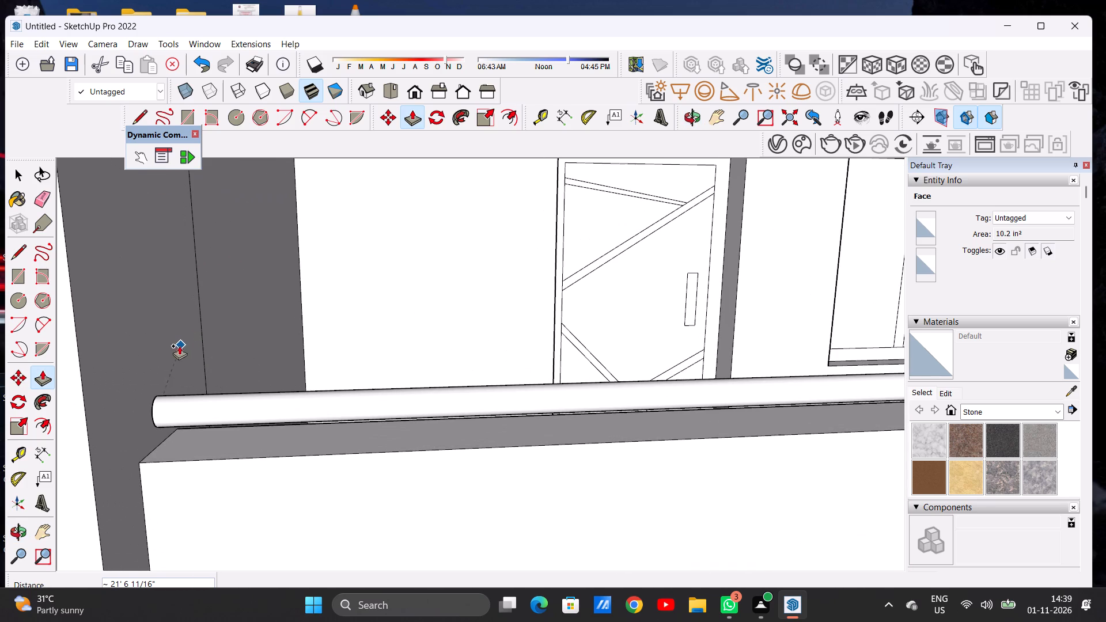
{"action": "left_click", "coordinate": [147, 336]}
{"action": "key", "text": "space"}
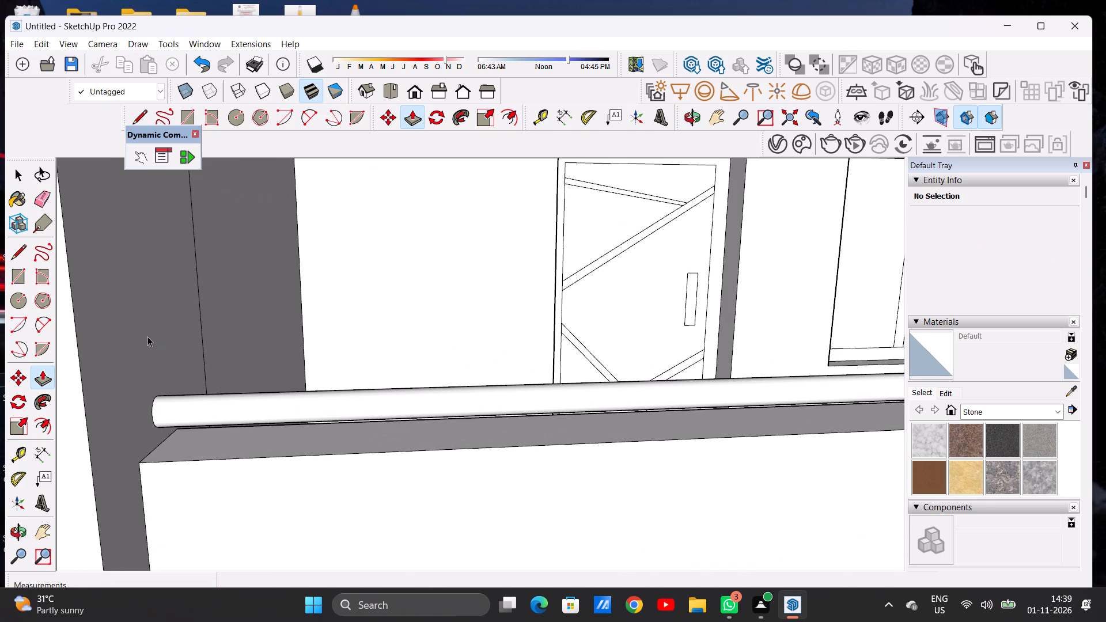
Examine the parapet, handrail and upper-storey front from several angles and distances.
{"action": "scroll", "coordinate": [181, 360], "scroll_direction": "down", "scroll_amount": 20}
{"action": "scroll", "coordinate": [321, 414], "scroll_direction": "up", "scroll_amount": 1}
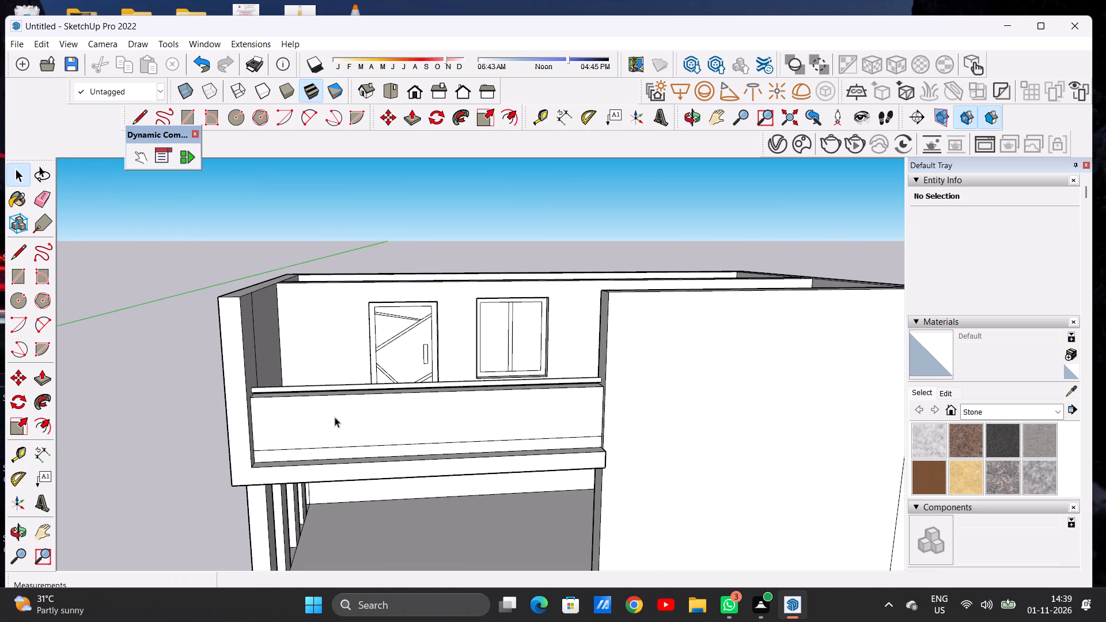
{"action": "middle_click_drag", "start_coordinate": [344, 420], "coordinate": [309, 411]}
{"action": "scroll", "coordinate": [335, 424], "scroll_direction": "down", "scroll_amount": 5}
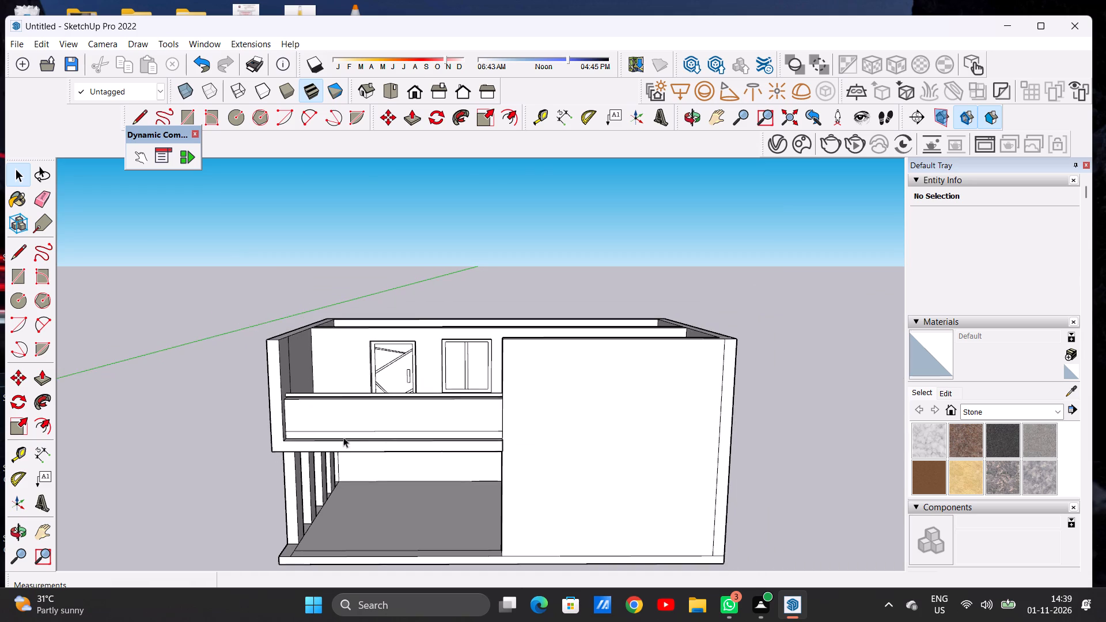
{"action": "scroll", "coordinate": [324, 439], "scroll_direction": "up", "scroll_amount": 6}
{"action": "middle_click_drag", "start_coordinate": [317, 430], "coordinate": [313, 434]}
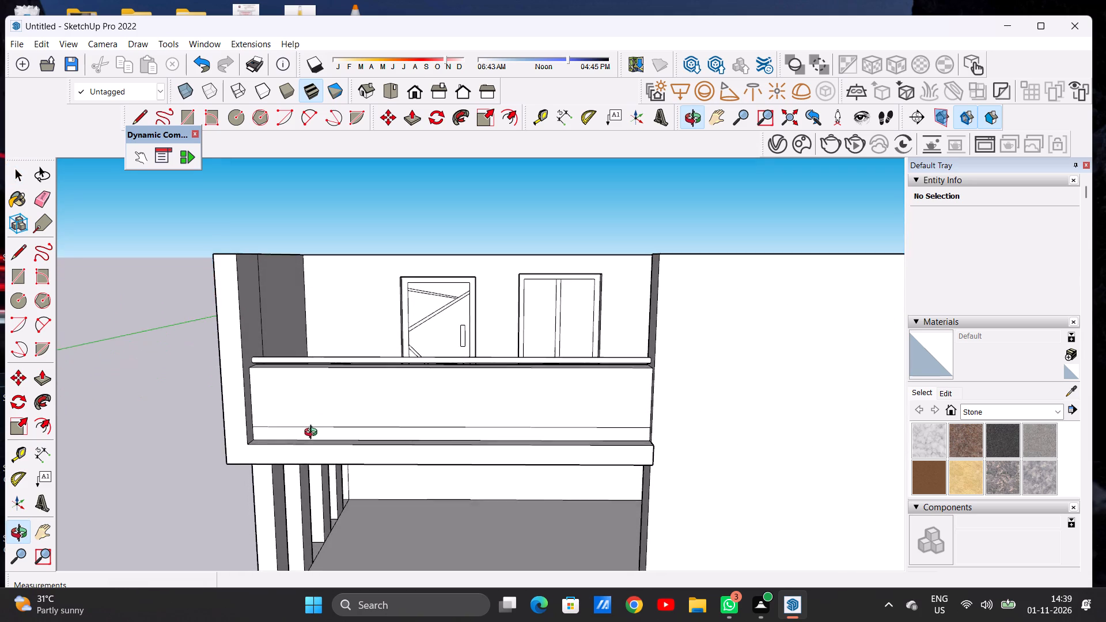
{"action": "middle_click_drag", "start_coordinate": [313, 434], "coordinate": [318, 485]}
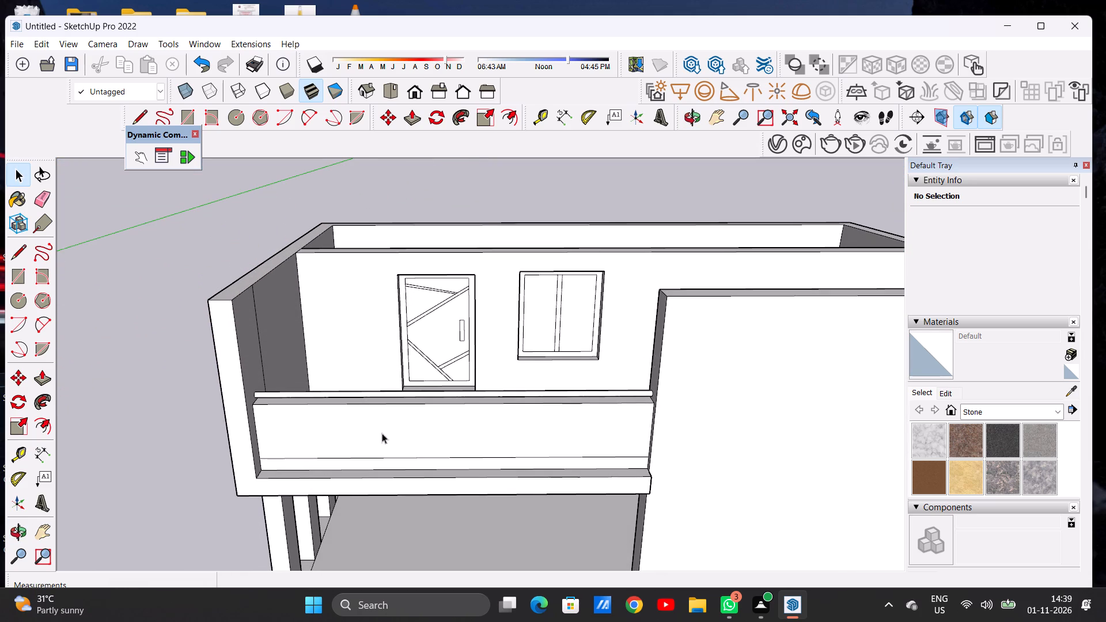
{"action": "scroll", "coordinate": [503, 381], "scroll_direction": "down", "scroll_amount": 3}
{"action": "scroll", "coordinate": [355, 461], "scroll_direction": "down", "scroll_amount": 2}
{"action": "scroll", "coordinate": [355, 461], "scroll_direction": "up", "scroll_amount": 3}
{"action": "scroll", "coordinate": [355, 461], "scroll_direction": "down", "scroll_amount": 1}
{"action": "middle_click_drag", "start_coordinate": [350, 437], "coordinate": [344, 449]}
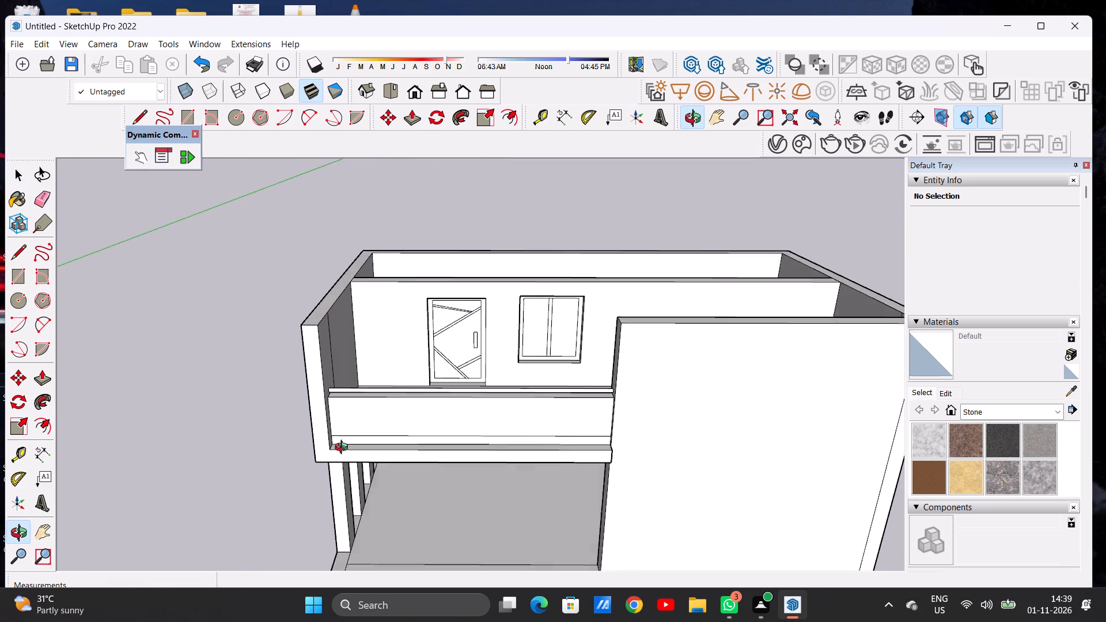
{"action": "middle_click_drag", "start_coordinate": [344, 449], "coordinate": [336, 478]}
{"action": "scroll", "coordinate": [346, 462], "scroll_direction": "up", "scroll_amount": 16}
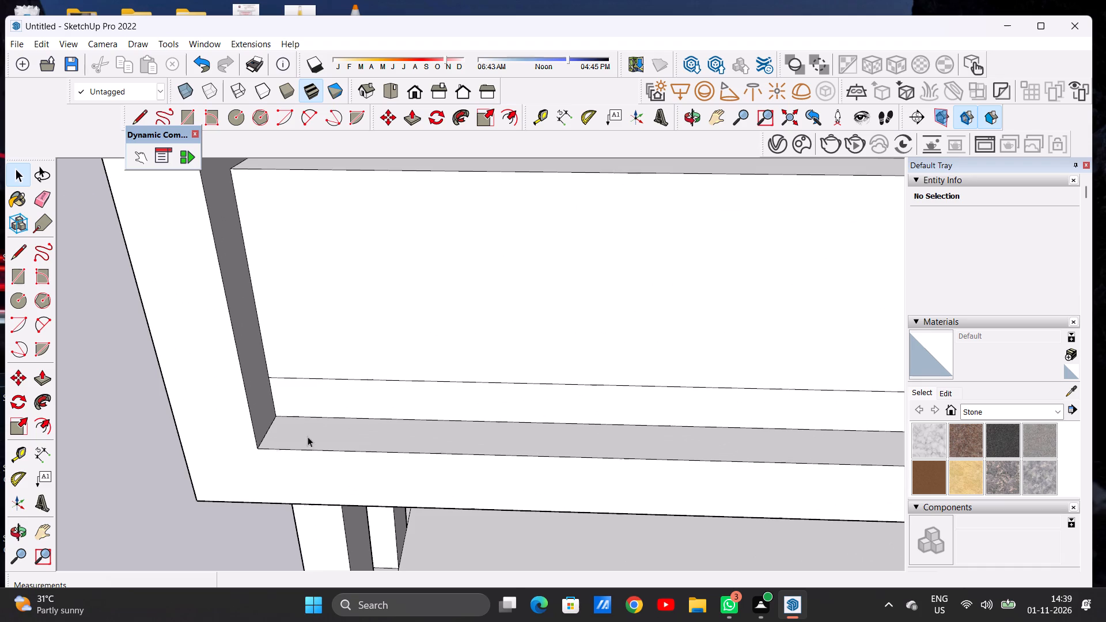
{"action": "scroll", "coordinate": [308, 435], "scroll_direction": "down", "scroll_amount": 4}
{"action": "middle_click_drag", "start_coordinate": [322, 433], "coordinate": [334, 468]}
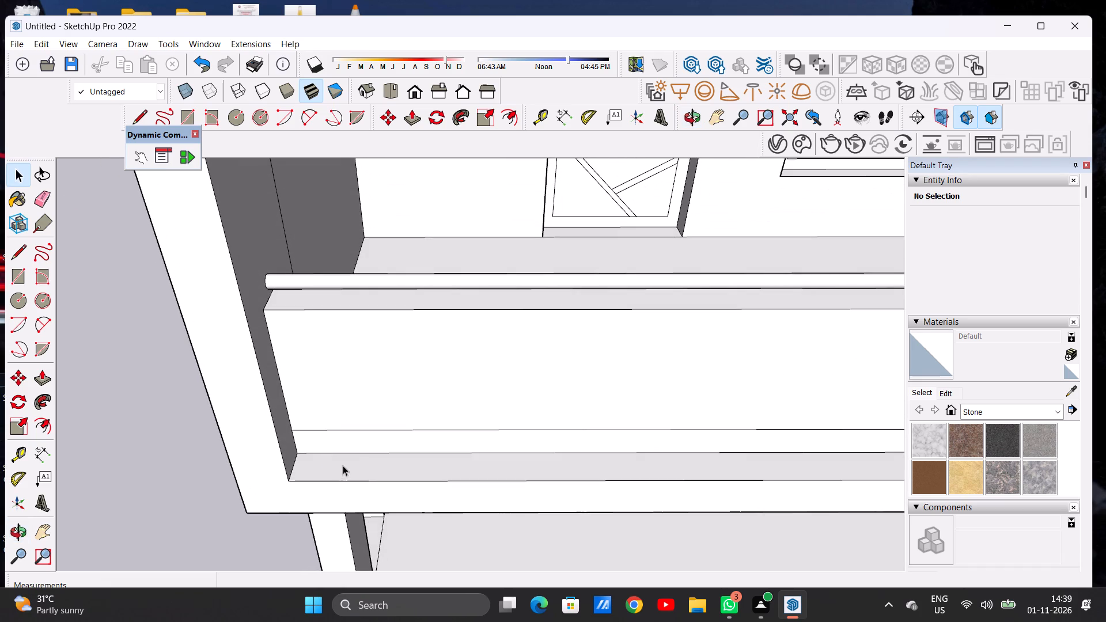
{"action": "scroll", "coordinate": [411, 459], "scroll_direction": "down", "scroll_amount": 8}
{"action": "scroll", "coordinate": [434, 455], "scroll_direction": "up", "scroll_amount": 1}
{"action": "scroll", "coordinate": [440, 437], "scroll_direction": "down", "scroll_amount": 10}
{"action": "middle_click_drag", "start_coordinate": [469, 448], "coordinate": [445, 344]}
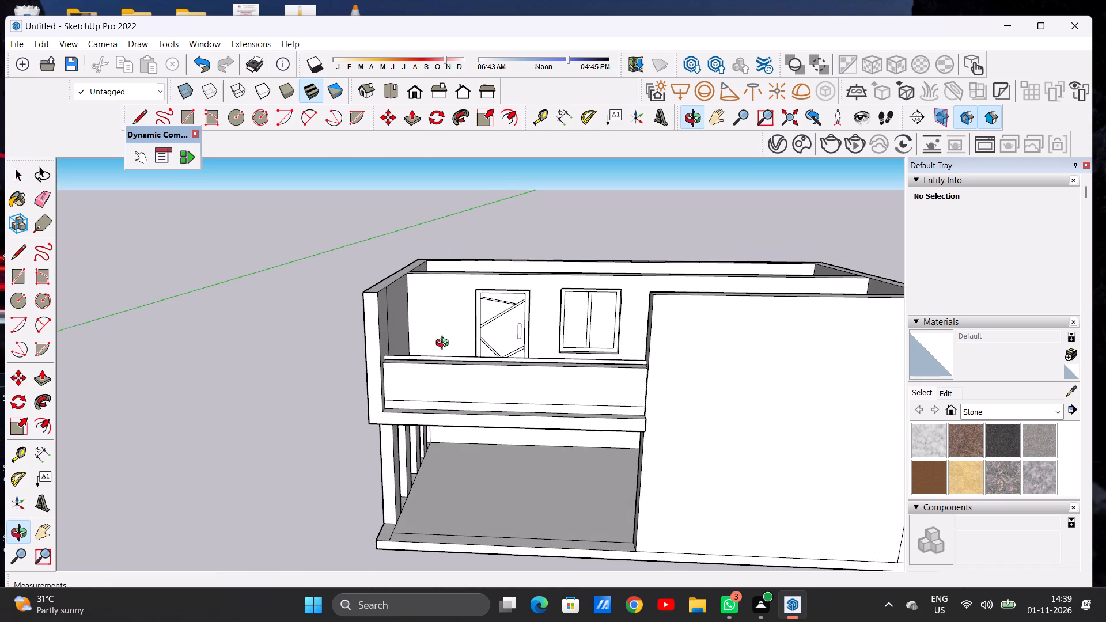
{"action": "middle_click_drag", "start_coordinate": [445, 344], "coordinate": [452, 411]}
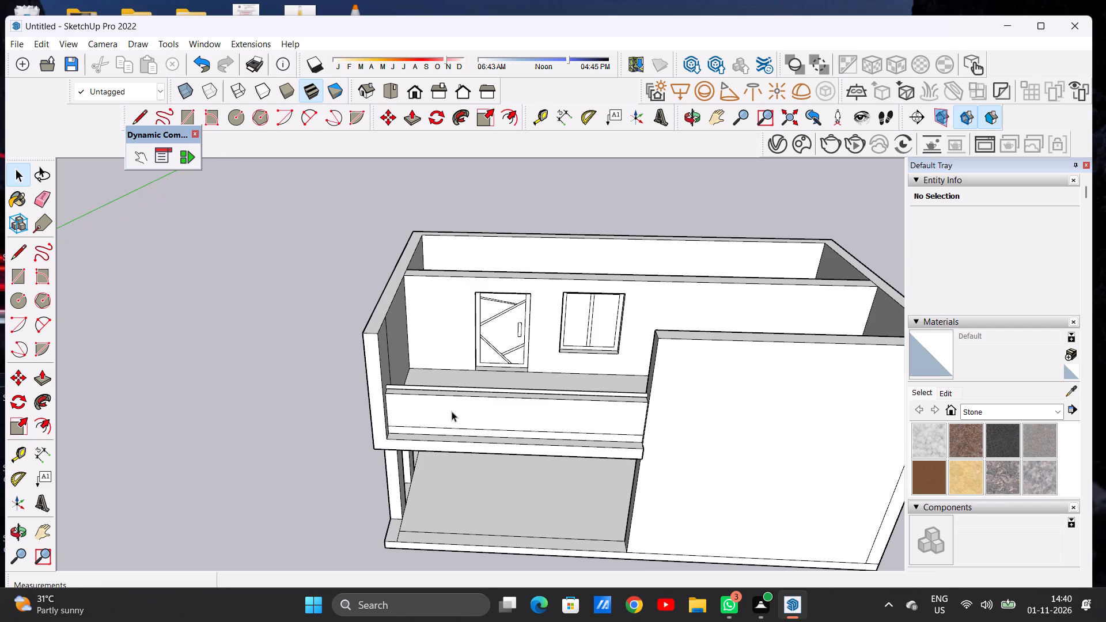
{"action": "scroll", "coordinate": [410, 420], "scroll_direction": "down", "scroll_amount": 9}
{"action": "middle_click_drag", "start_coordinate": [461, 413], "coordinate": [472, 395]}
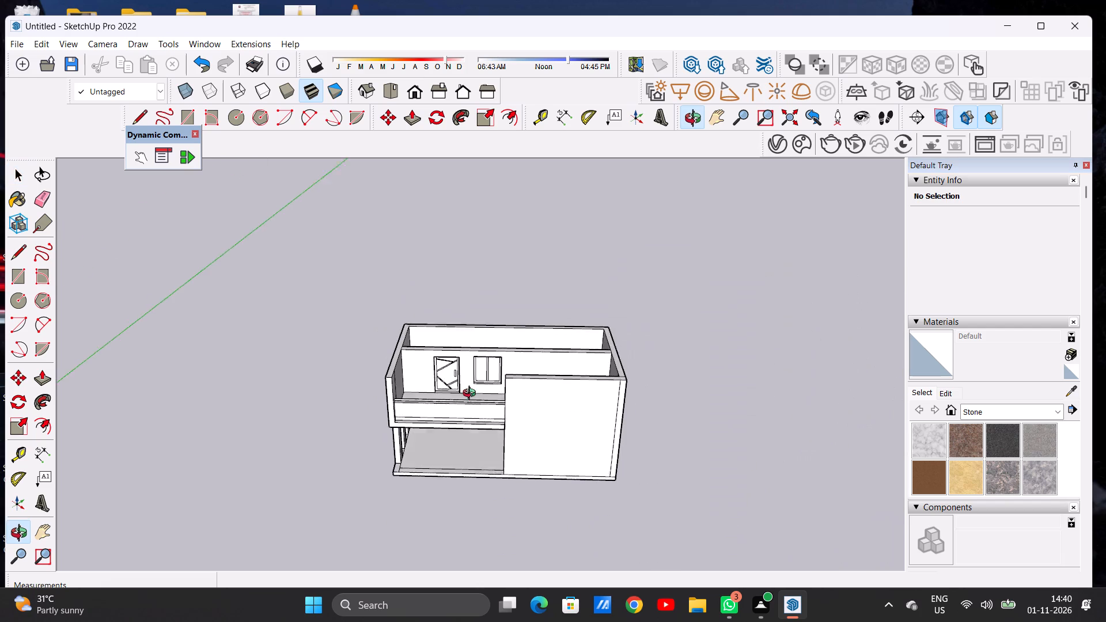
{"action": "middle_click_drag", "start_coordinate": [472, 395], "coordinate": [480, 367]}
{"action": "scroll", "coordinate": [499, 392], "scroll_direction": "up", "scroll_amount": 7}
{"action": "middle_click_drag", "start_coordinate": [469, 406], "coordinate": [469, 396]}
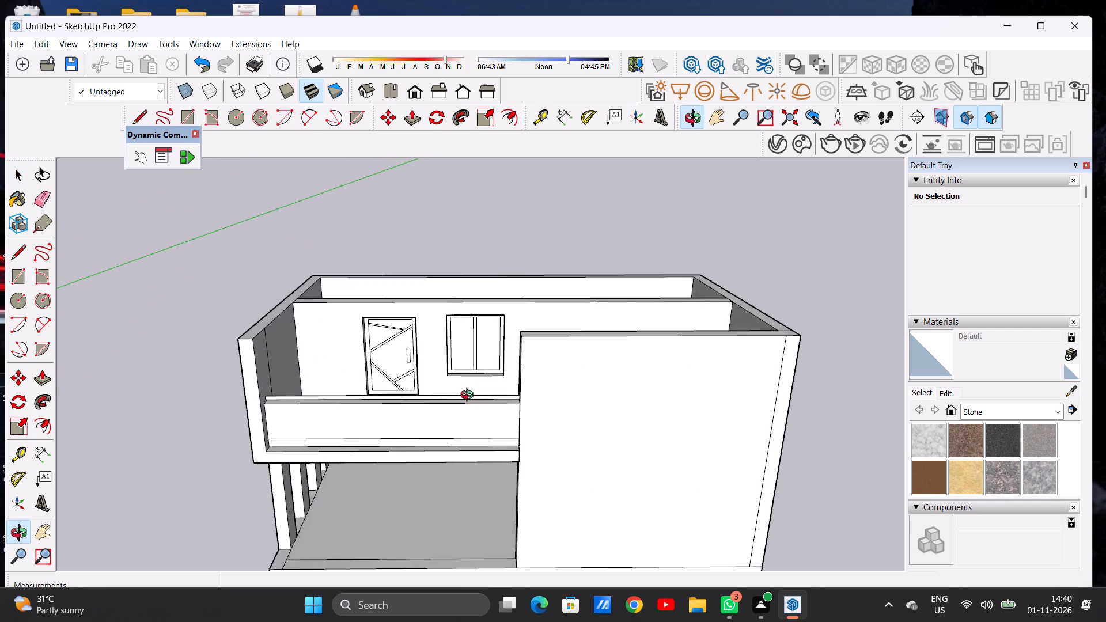
{"action": "middle_click_drag", "start_coordinate": [469, 396], "coordinate": [465, 457]}
{"action": "scroll", "coordinate": [467, 428], "scroll_direction": "up", "scroll_amount": 4}
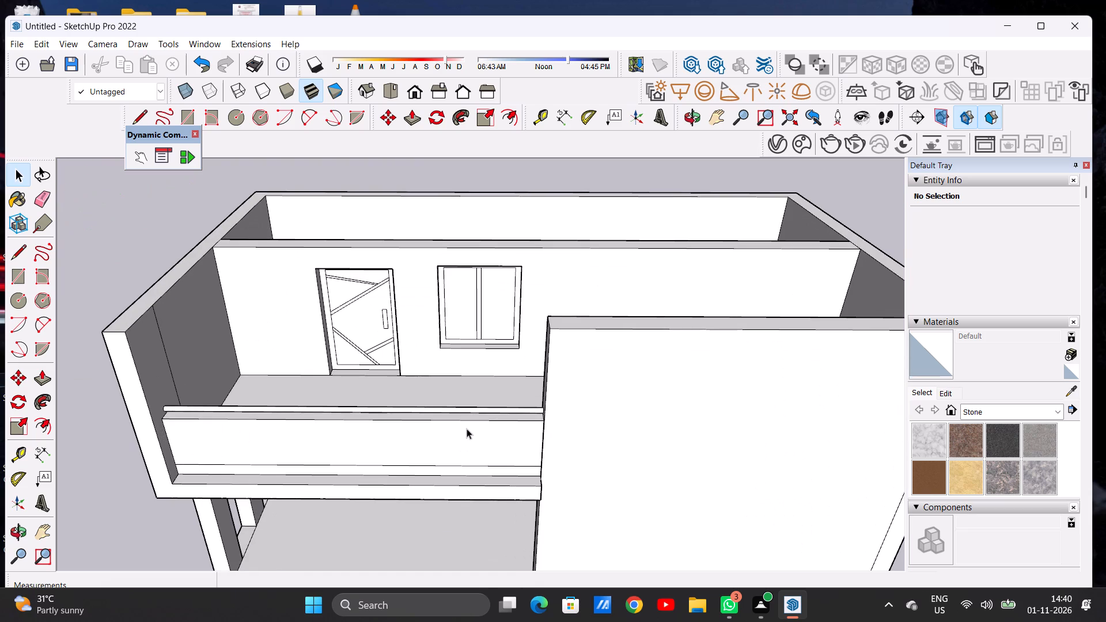
{"action": "scroll", "coordinate": [467, 428], "scroll_direction": "down", "scroll_amount": 13}
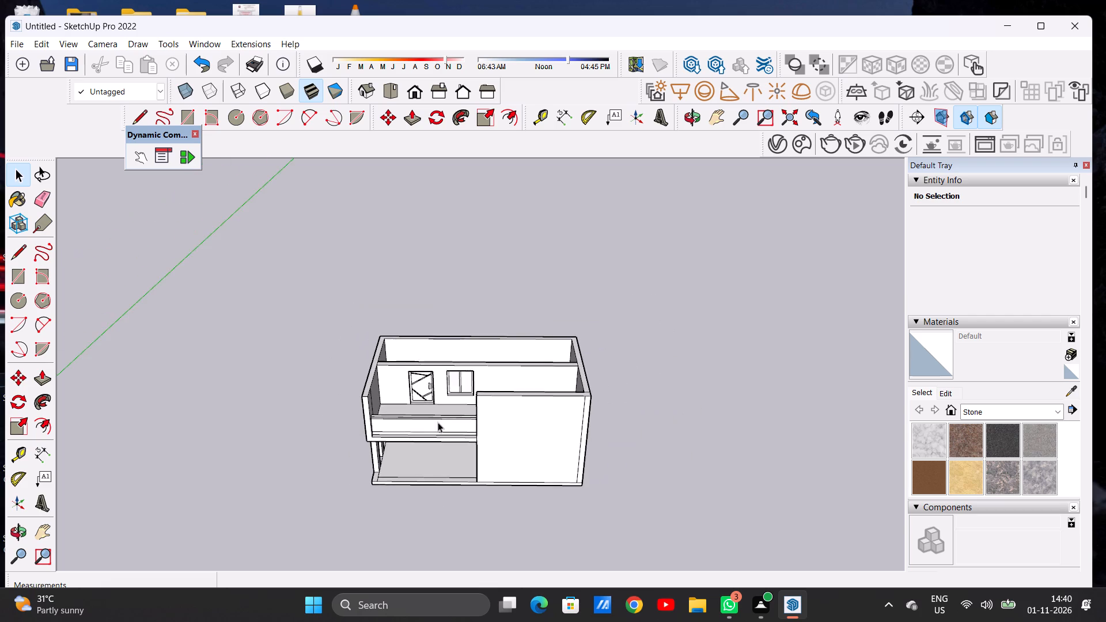
{"action": "scroll", "coordinate": [442, 422], "scroll_direction": "up", "scroll_amount": 8}
{"action": "scroll", "coordinate": [448, 434], "scroll_direction": "down", "scroll_amount": 1}
{"action": "scroll", "coordinate": [448, 434], "scroll_direction": "up", "scroll_amount": 6}
{"action": "middle_click_drag", "start_coordinate": [459, 450], "coordinate": [475, 362]}
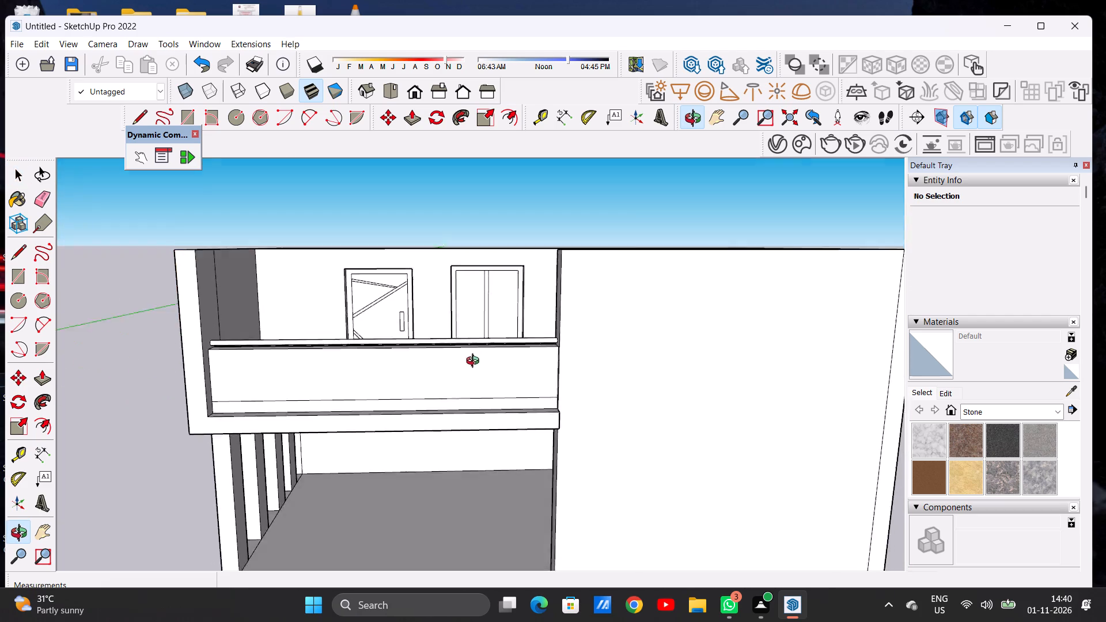
{"action": "middle_click_drag", "start_coordinate": [475, 362], "coordinate": [459, 462]}
{"action": "scroll", "coordinate": [541, 398], "scroll_direction": "down", "scroll_amount": 6}
{"action": "middle_click_drag", "start_coordinate": [518, 432], "coordinate": [529, 477]}
{"action": "scroll", "coordinate": [366, 445], "scroll_direction": "up", "scroll_amount": 6}
{"action": "scroll", "coordinate": [373, 445], "scroll_direction": "down", "scroll_amount": 1}
{"action": "scroll", "coordinate": [373, 445], "scroll_direction": "up", "scroll_amount": 10}
{"action": "scroll", "coordinate": [378, 453], "scroll_direction": "down", "scroll_amount": 1}
{"action": "scroll", "coordinate": [378, 453], "scroll_direction": "up", "scroll_amount": 1}
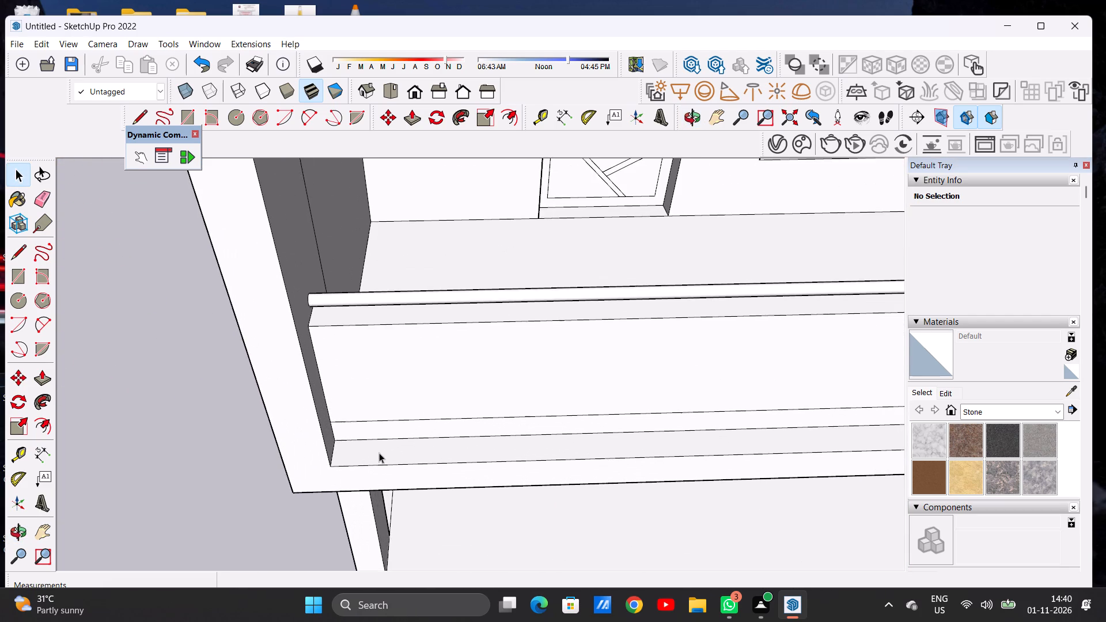
{"action": "middle_click_drag", "start_coordinate": [422, 443], "coordinate": [395, 393]}
{"action": "scroll", "coordinate": [395, 393], "scroll_direction": "up", "scroll_amount": 1}
{"action": "scroll", "coordinate": [339, 423], "scroll_direction": "down", "scroll_amount": 14}
{"action": "middle_click_drag", "start_coordinate": [354, 446], "coordinate": [609, 406]}
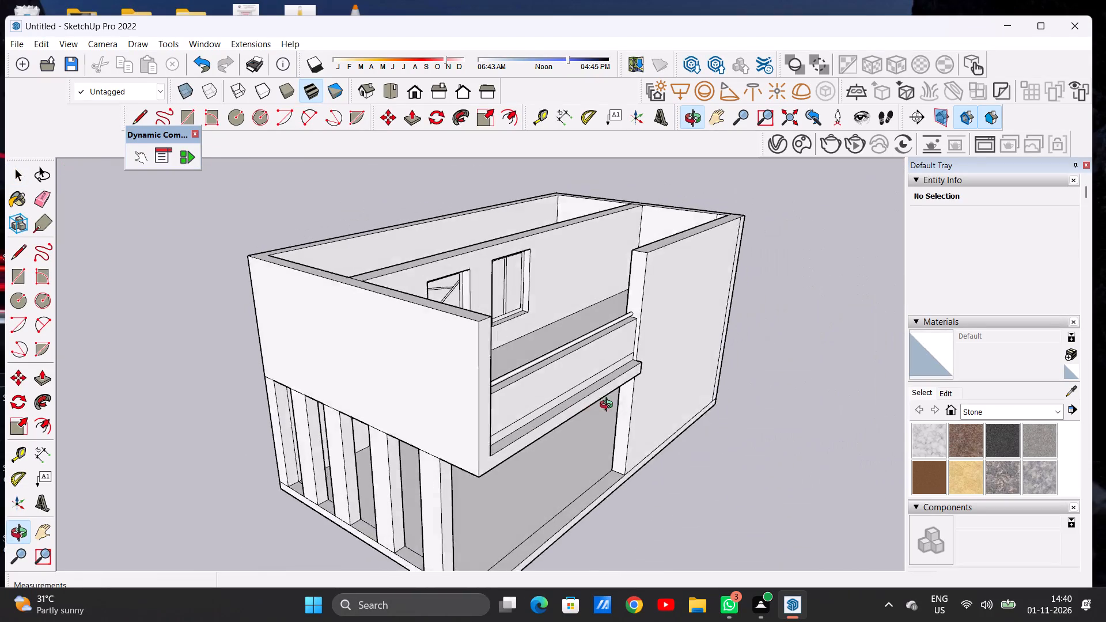
{"action": "middle_click_drag", "start_coordinate": [609, 406], "coordinate": [627, 413]}
{"action": "scroll", "coordinate": [630, 362], "scroll_direction": "up", "scroll_amount": 14}
{"action": "middle_click_drag", "start_coordinate": [636, 364], "coordinate": [478, 381]}
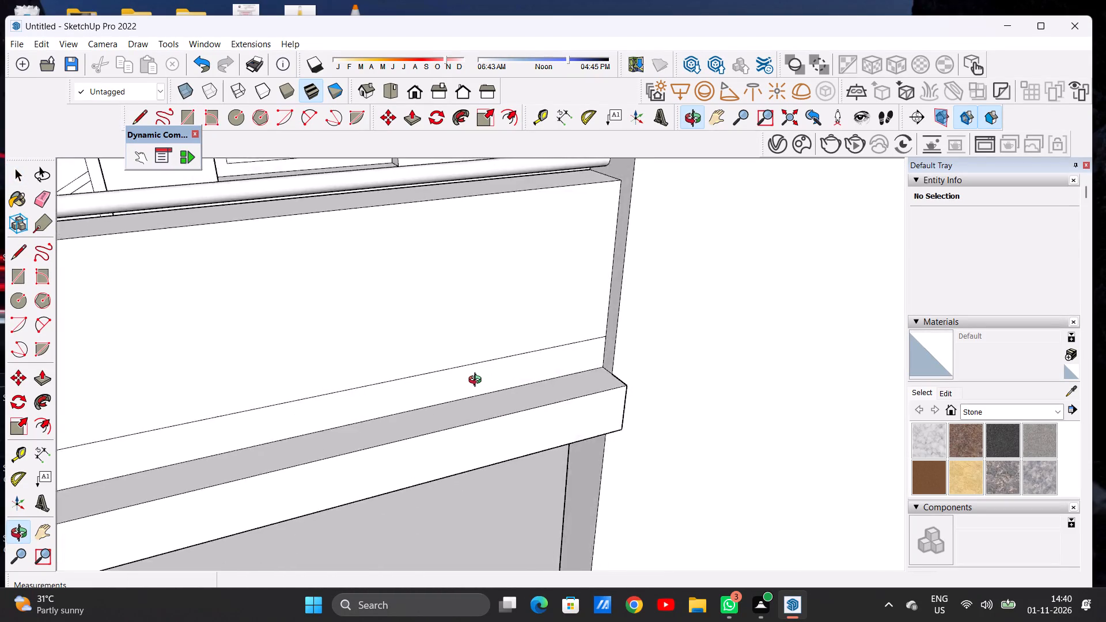
{"action": "middle_click_drag", "start_coordinate": [478, 381], "coordinate": [390, 393]}
{"action": "scroll", "coordinate": [400, 400], "scroll_direction": "down", "scroll_amount": 15}
{"action": "scroll", "coordinate": [551, 378], "scroll_direction": "up", "scroll_amount": 1}
{"action": "scroll", "coordinate": [560, 340], "scroll_direction": "down", "scroll_amount": 5}
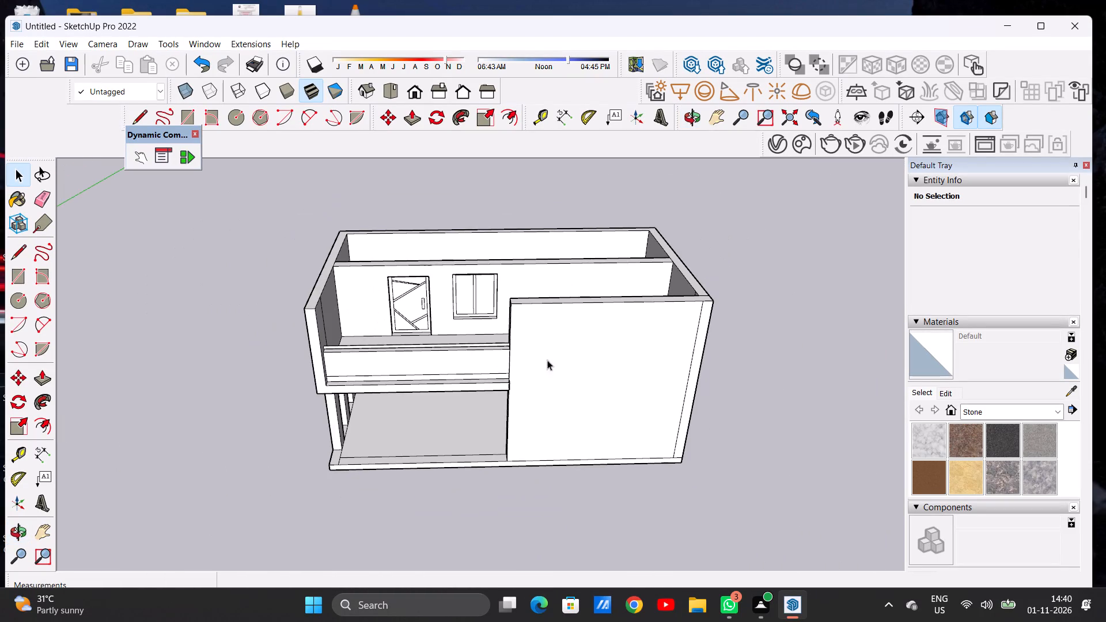
Move the upper rear room's floor face with its edges up 10' to the inner top corners of the walls.
{"action": "middle_click_drag", "start_coordinate": [574, 330], "coordinate": [206, 370]}
{"action": "middle_click_drag", "start_coordinate": [460, 329], "coordinate": [414, 344]}
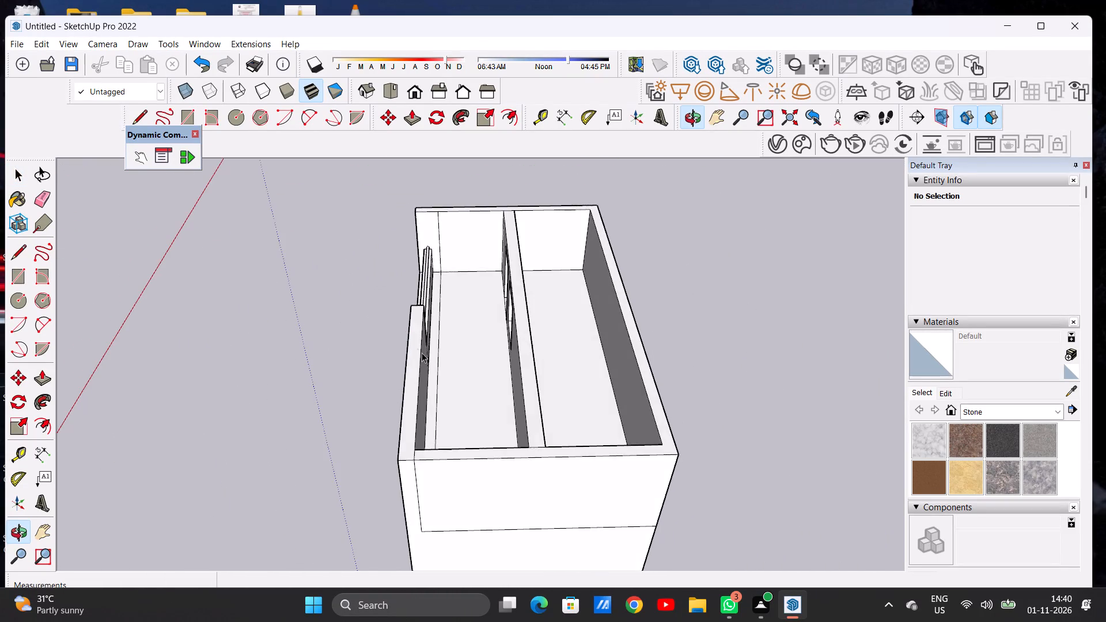
{"action": "scroll", "coordinate": [411, 330], "scroll_direction": "down", "scroll_amount": 5}
{"action": "middle_click_drag", "start_coordinate": [520, 327], "coordinate": [533, 399]}
{"action": "scroll", "coordinate": [524, 333], "scroll_direction": "up", "scroll_amount": 5}
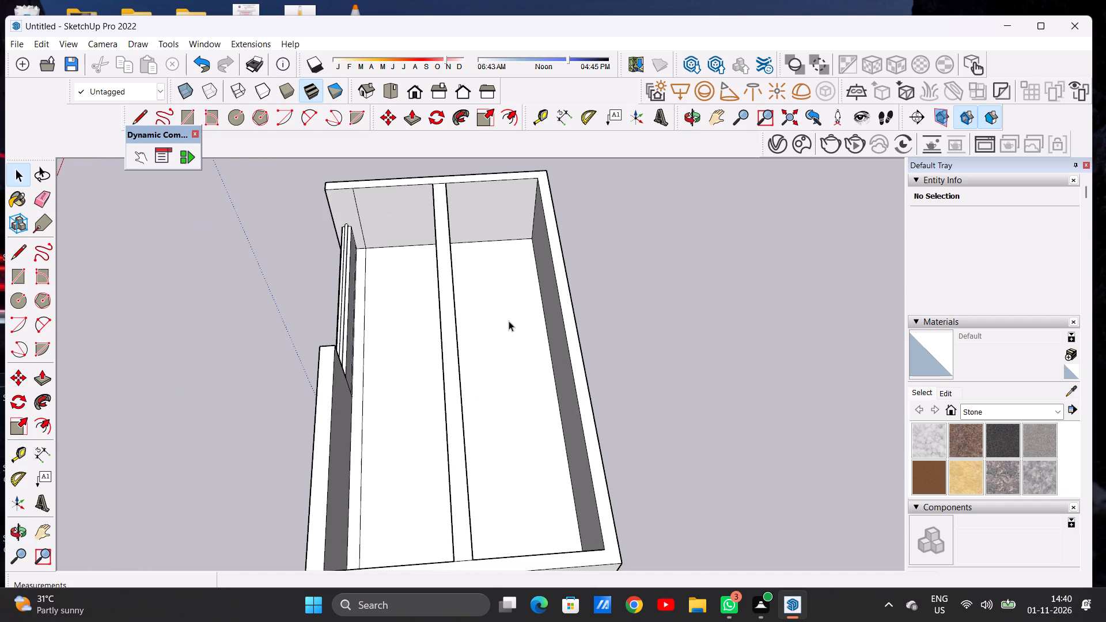
{"action": "double_click", "coordinate": [509, 321]}
{"action": "scroll", "coordinate": [452, 325], "scroll_direction": "down", "scroll_amount": 7}
{"action": "middle_click_drag", "start_coordinate": [476, 382], "coordinate": [583, 397]}
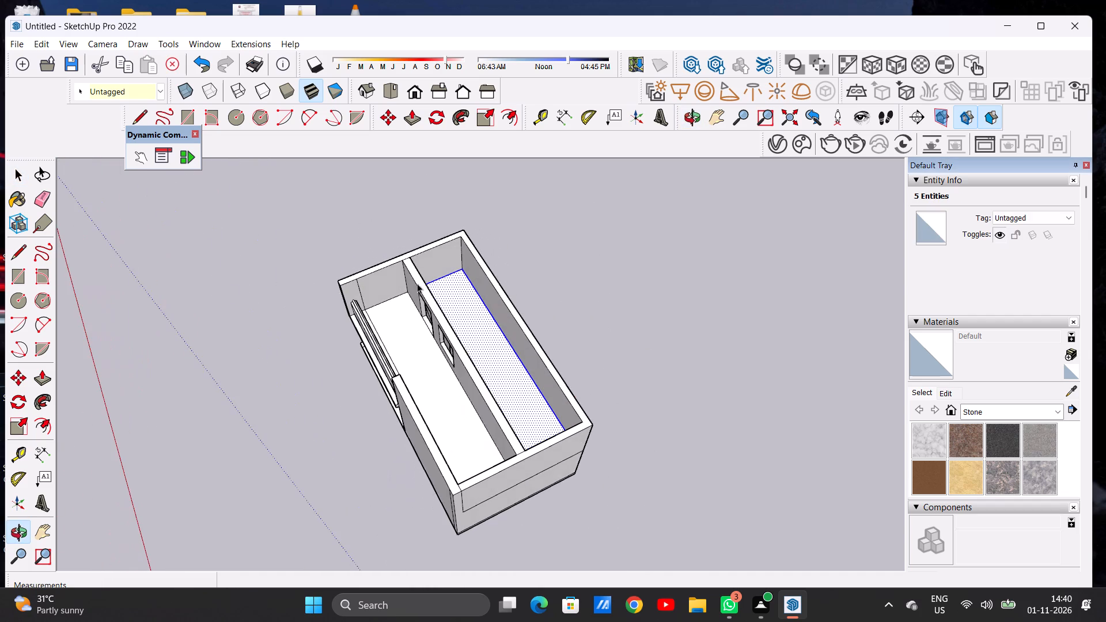
{"action": "scroll", "coordinate": [422, 229], "scroll_direction": "up", "scroll_amount": 6}
{"action": "key", "text": "m"}
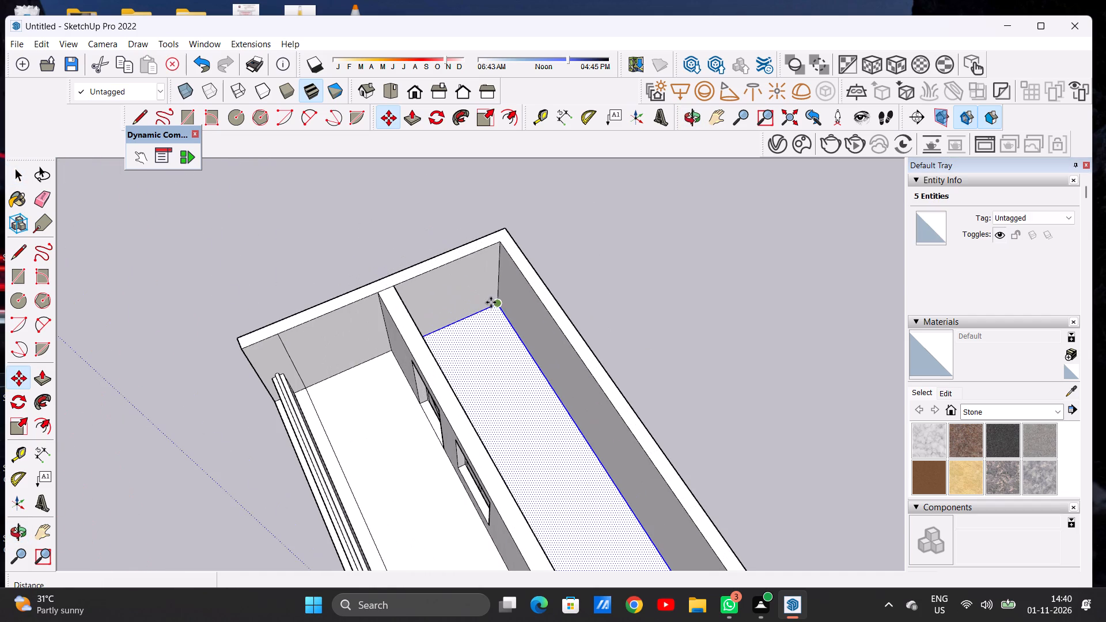
{"action": "left_click", "coordinate": [498, 309]}
{"action": "left_click", "coordinate": [495, 246]}
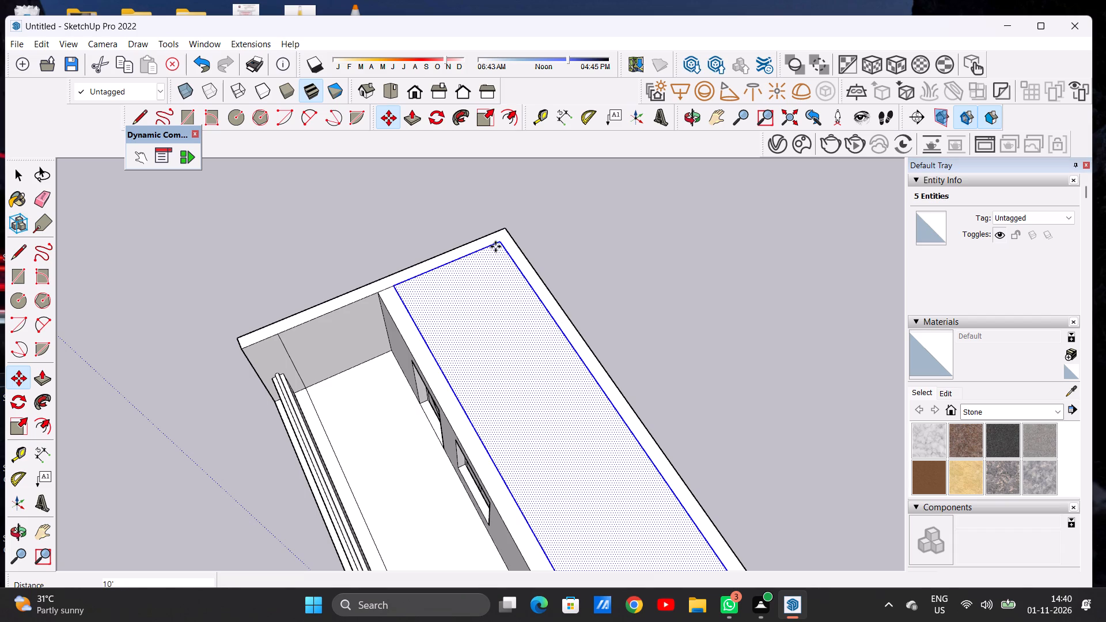
{"action": "key", "text": "space"}
{"action": "left_click", "coordinate": [643, 251]}
Push/Pull the raised face over the rear room upward by about 1' 2" as a roof slab.
{"action": "scroll", "coordinate": [472, 299], "scroll_direction": "down", "scroll_amount": 14}
{"action": "middle_click_drag", "start_coordinate": [529, 429], "coordinate": [509, 252]}
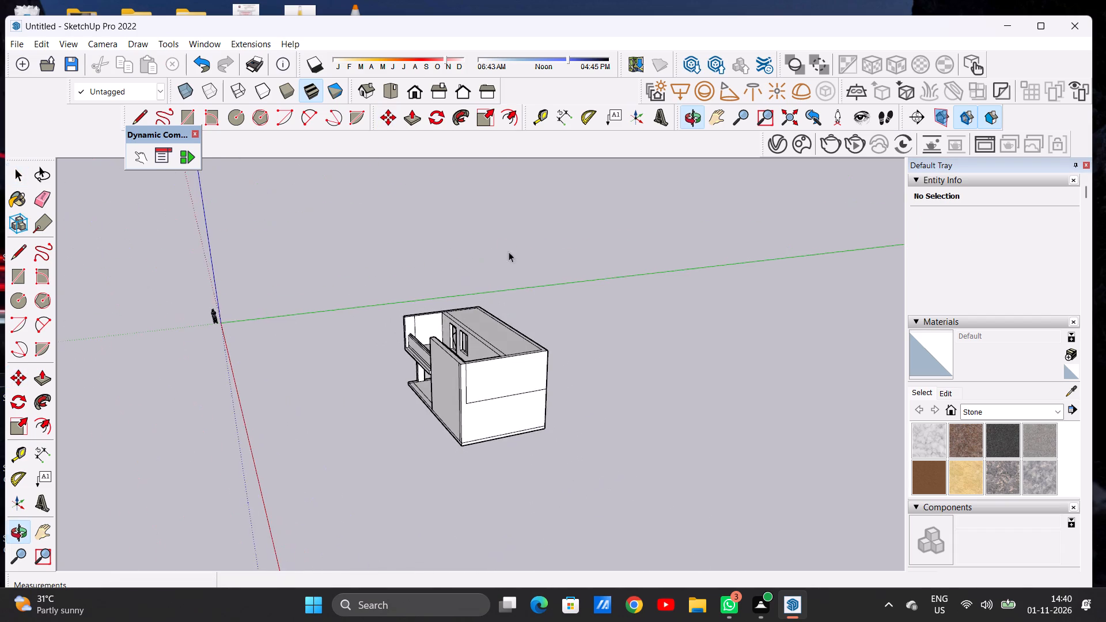
{"action": "middle_click_drag", "start_coordinate": [509, 252], "coordinate": [510, 247]}
{"action": "scroll", "coordinate": [508, 323], "scroll_direction": "up", "scroll_amount": 12}
{"action": "key", "text": "p"}
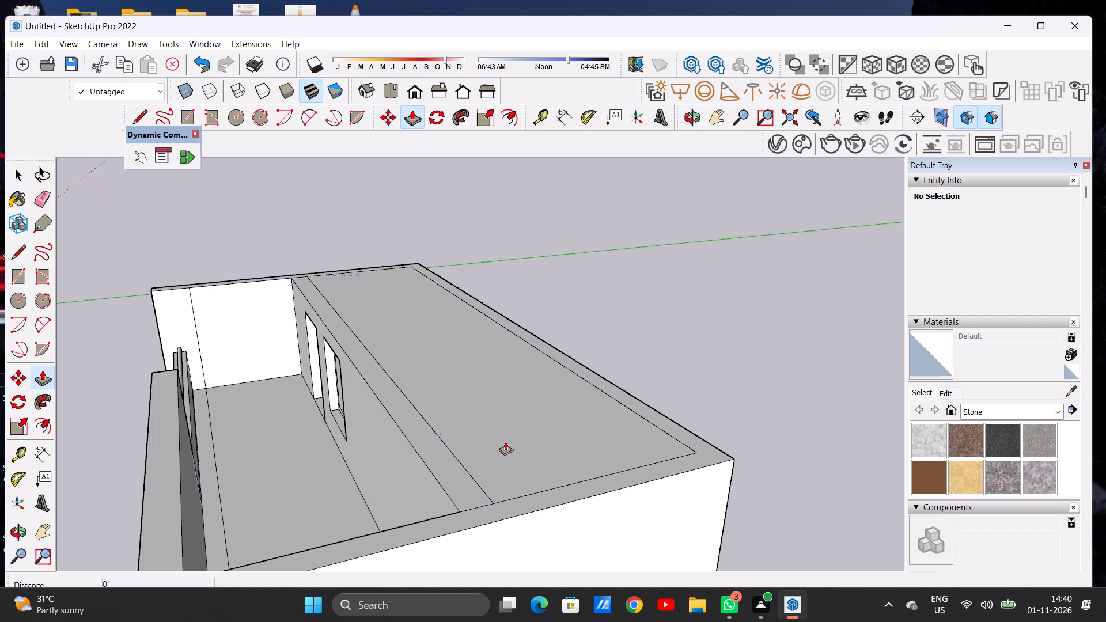
{"action": "left_click", "coordinate": [505, 441]}
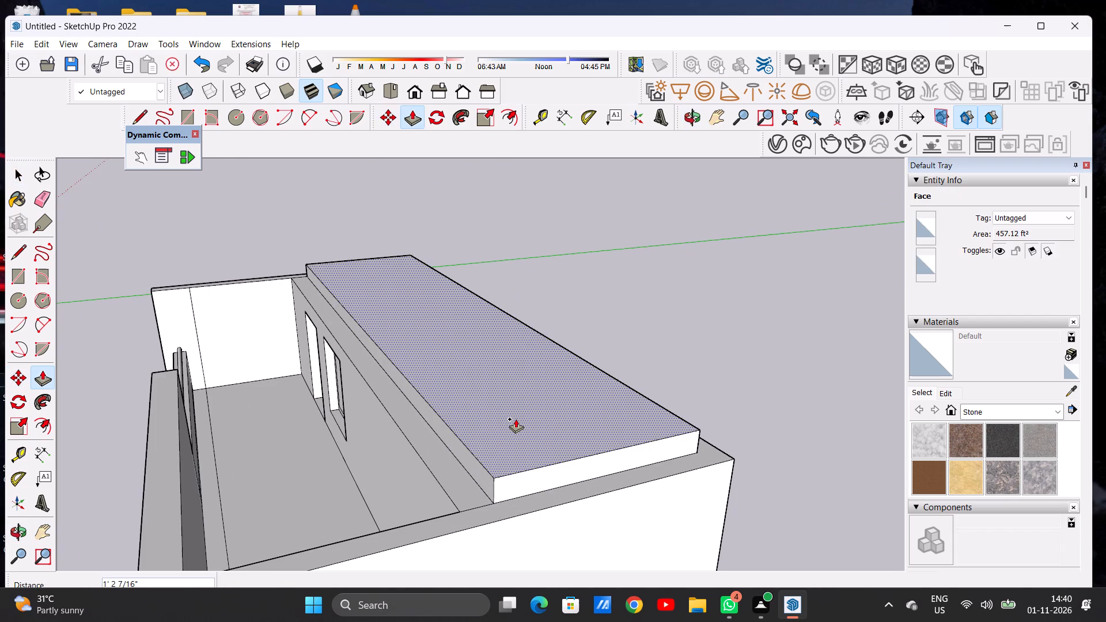
{"action": "left_click", "coordinate": [516, 419]}
{"action": "key", "text": "space"}
{"action": "scroll", "coordinate": [509, 394], "scroll_direction": "down", "scroll_amount": 8}
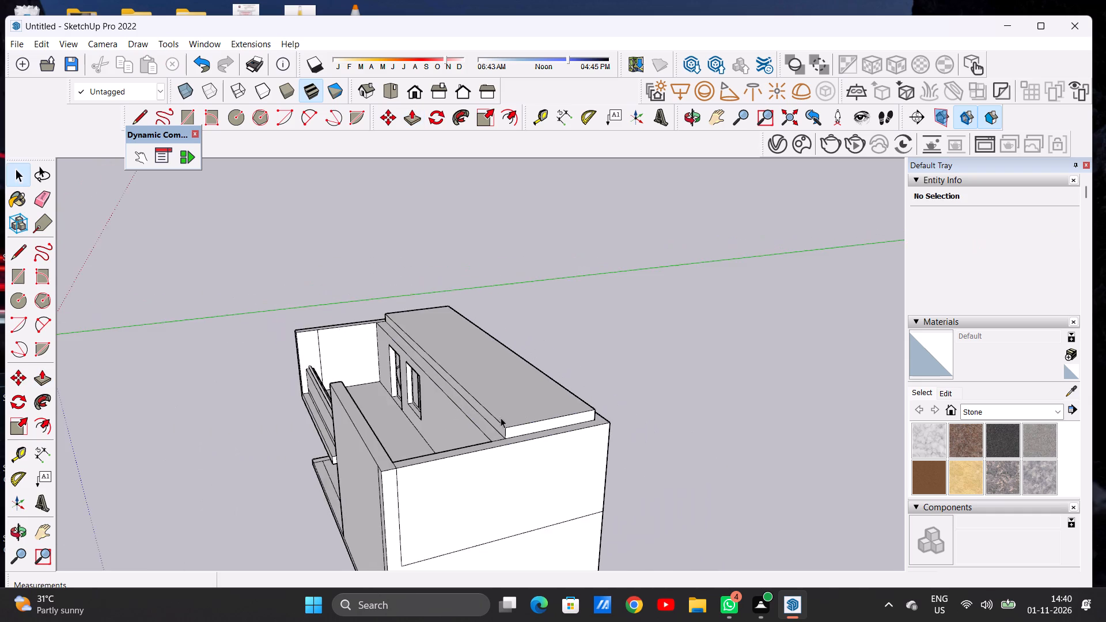
Push/Pull the top face of the rear-room roof slab upward by about 2 7/16".
{"action": "middle_click_drag", "start_coordinate": [503, 422], "coordinate": [569, 433]}
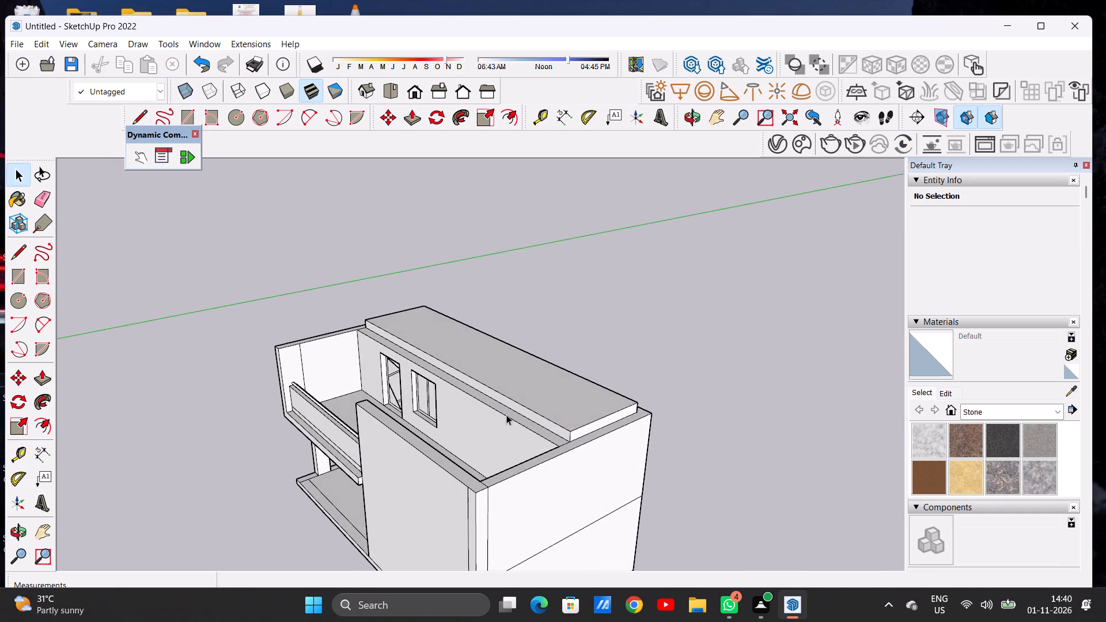
{"action": "scroll", "coordinate": [506, 415], "scroll_direction": "up", "scroll_amount": 4}
{"action": "scroll", "coordinate": [506, 415], "scroll_direction": "down", "scroll_amount": 1}
{"action": "scroll", "coordinate": [505, 415], "scroll_direction": "up", "scroll_amount": 5}
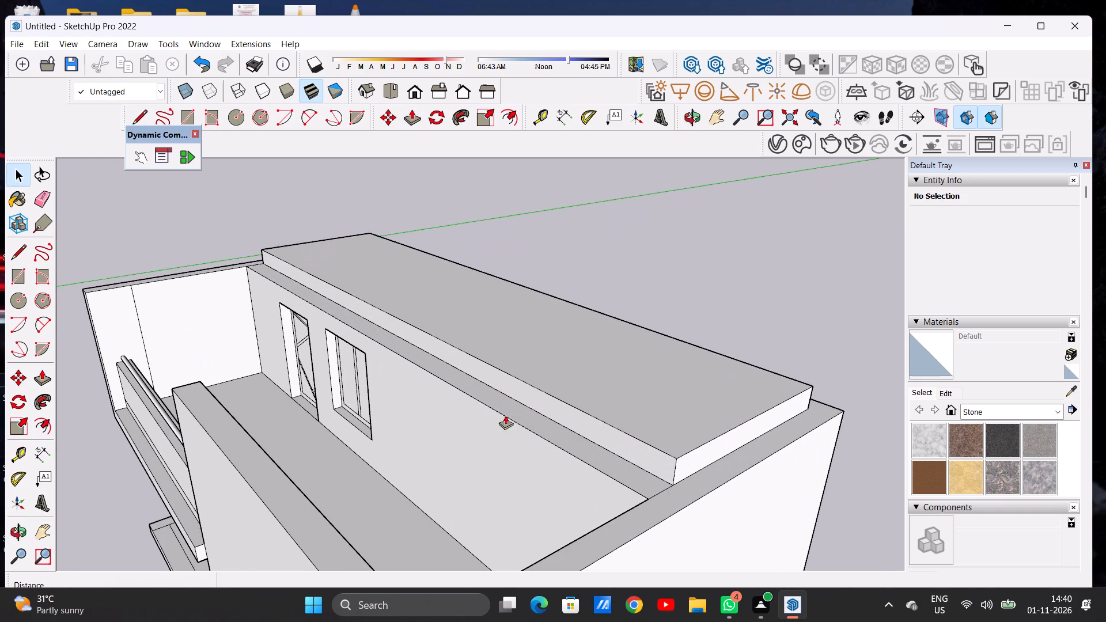
{"action": "key", "text": "p"}
{"action": "left_click", "coordinate": [594, 404]}
{"action": "left_click", "coordinate": [594, 400]}
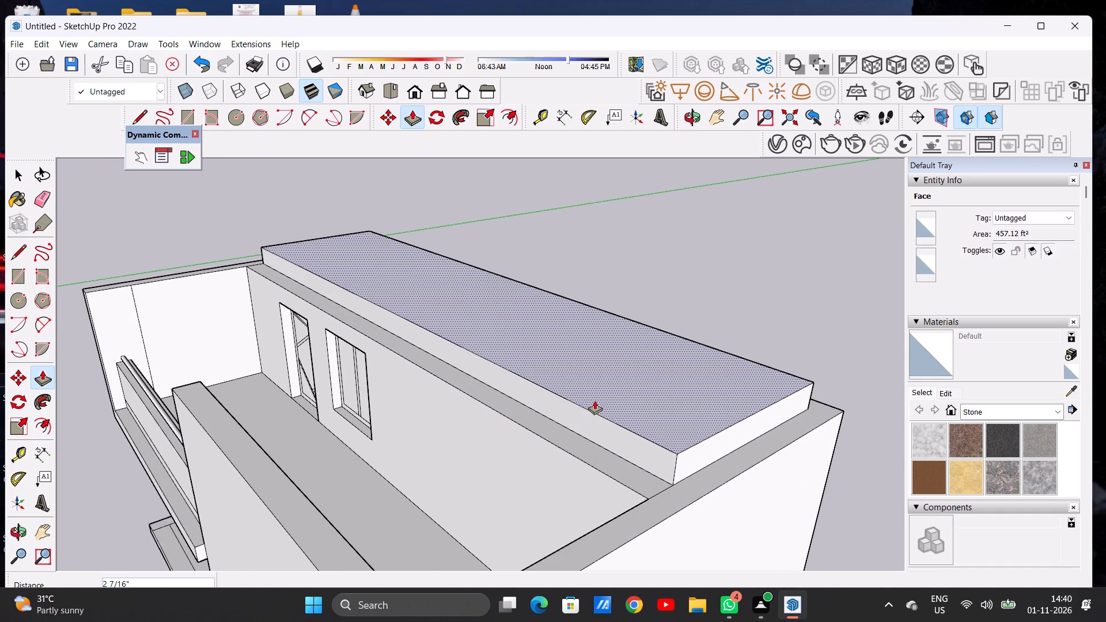
{"action": "key", "text": "space"}
Push/Pull the roof slab's front edge face forward about 11' 9 3/8" so the slab covers the open front terrace.
{"action": "scroll", "coordinate": [471, 389], "scroll_direction": "up", "scroll_amount": 1}
{"action": "scroll", "coordinate": [471, 389], "scroll_direction": "down", "scroll_amount": 13}
{"action": "middle_click_drag", "start_coordinate": [540, 398], "coordinate": [468, 435]}
{"action": "scroll", "coordinate": [476, 442], "scroll_direction": "up", "scroll_amount": 4}
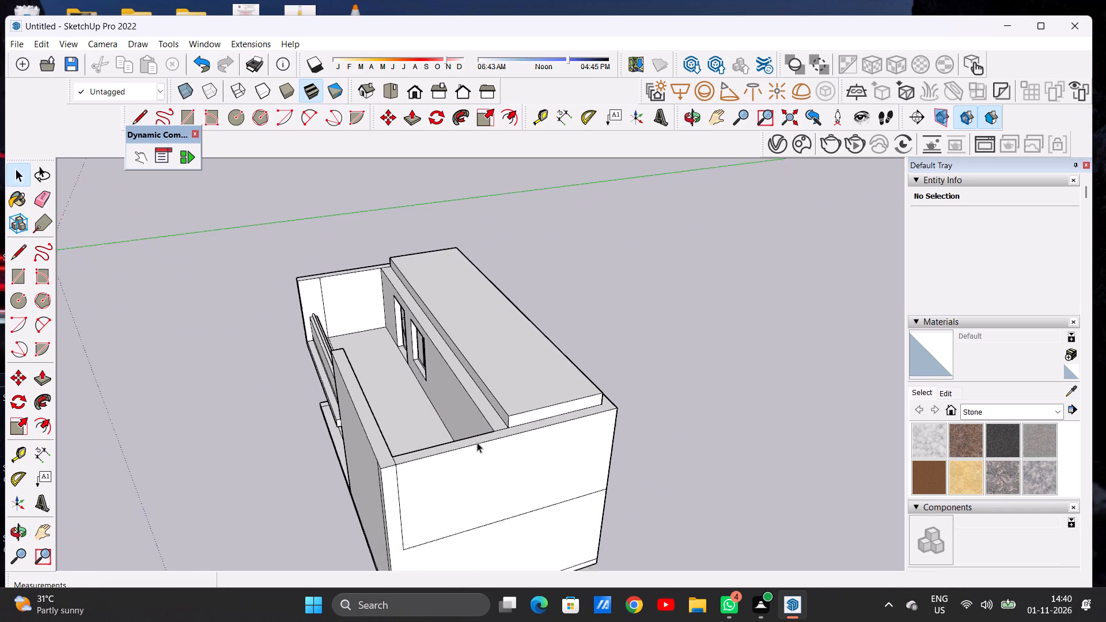
{"action": "scroll", "coordinate": [477, 442], "scroll_direction": "up", "scroll_amount": 1}
{"action": "scroll", "coordinate": [477, 442], "scroll_direction": "down", "scroll_amount": 1}
{"action": "middle_click_drag", "start_coordinate": [505, 431], "coordinate": [528, 394]}
{"action": "scroll", "coordinate": [528, 384], "scroll_direction": "up", "scroll_amount": 7}
{"action": "scroll", "coordinate": [528, 384], "scroll_direction": "down", "scroll_amount": 1}
{"action": "key", "text": "p"}
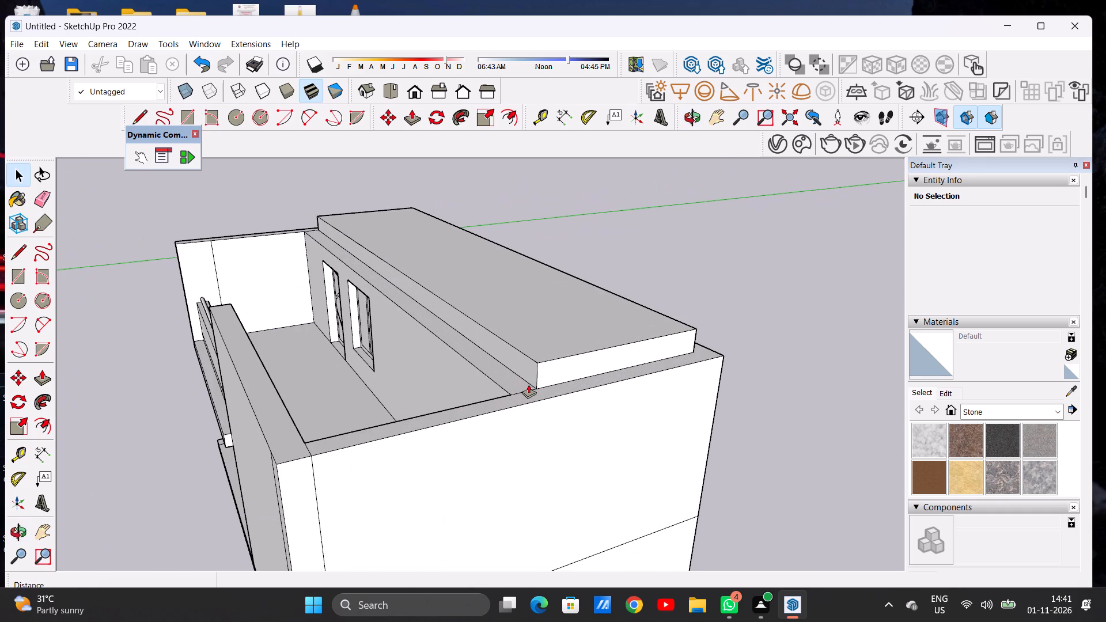
{"action": "left_click", "coordinate": [528, 372]}
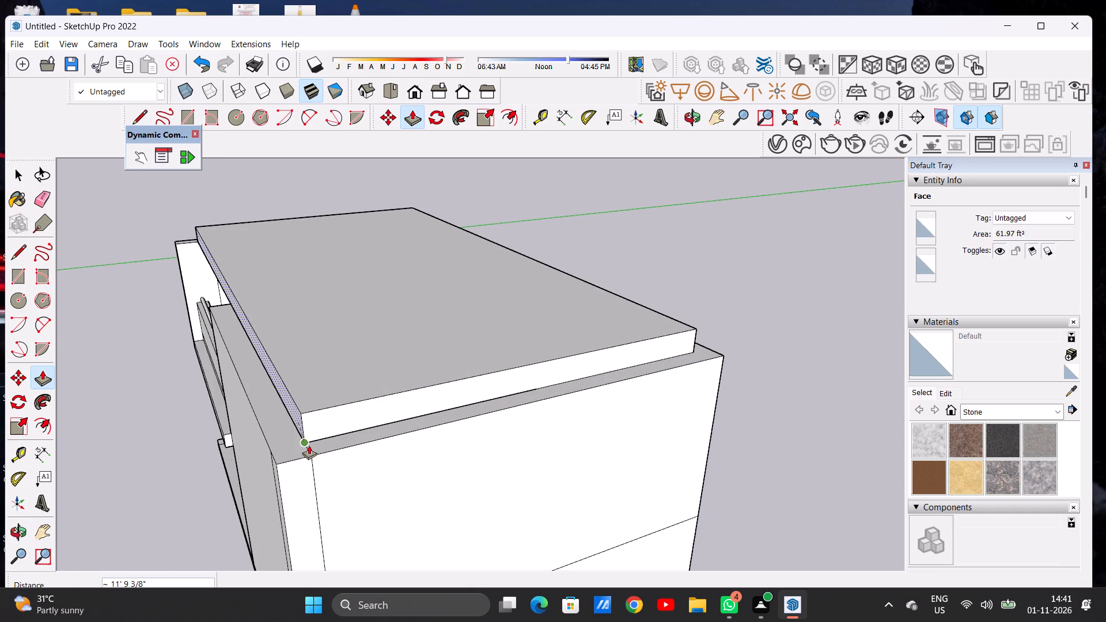
{"action": "left_click", "coordinate": [309, 445]}
{"action": "key", "text": "space"}
Draw a vertical line about 1' 5 1/4" long on the slab's front edge, at the balcony's inner corner with the solid front wall.
{"action": "scroll", "coordinate": [344, 416], "scroll_direction": "down", "scroll_amount": 5}
{"action": "scroll", "coordinate": [345, 419], "scroll_direction": "up", "scroll_amount": 1}
{"action": "scroll", "coordinate": [345, 419], "scroll_direction": "down", "scroll_amount": 1}
{"action": "scroll", "coordinate": [345, 419], "scroll_direction": "up", "scroll_amount": 1}
{"action": "scroll", "coordinate": [345, 419], "scroll_direction": "down", "scroll_amount": 2}
{"action": "middle_click_drag", "start_coordinate": [226, 428], "coordinate": [518, 393]}
{"action": "scroll", "coordinate": [479, 394], "scroll_direction": "down", "scroll_amount": 5}
{"action": "middle_click_drag", "start_coordinate": [465, 393], "coordinate": [520, 386]}
{"action": "scroll", "coordinate": [504, 366], "scroll_direction": "up", "scroll_amount": 7}
{"action": "middle_click_drag", "start_coordinate": [498, 366], "coordinate": [479, 416]}
{"action": "scroll", "coordinate": [485, 397], "scroll_direction": "up", "scroll_amount": 2}
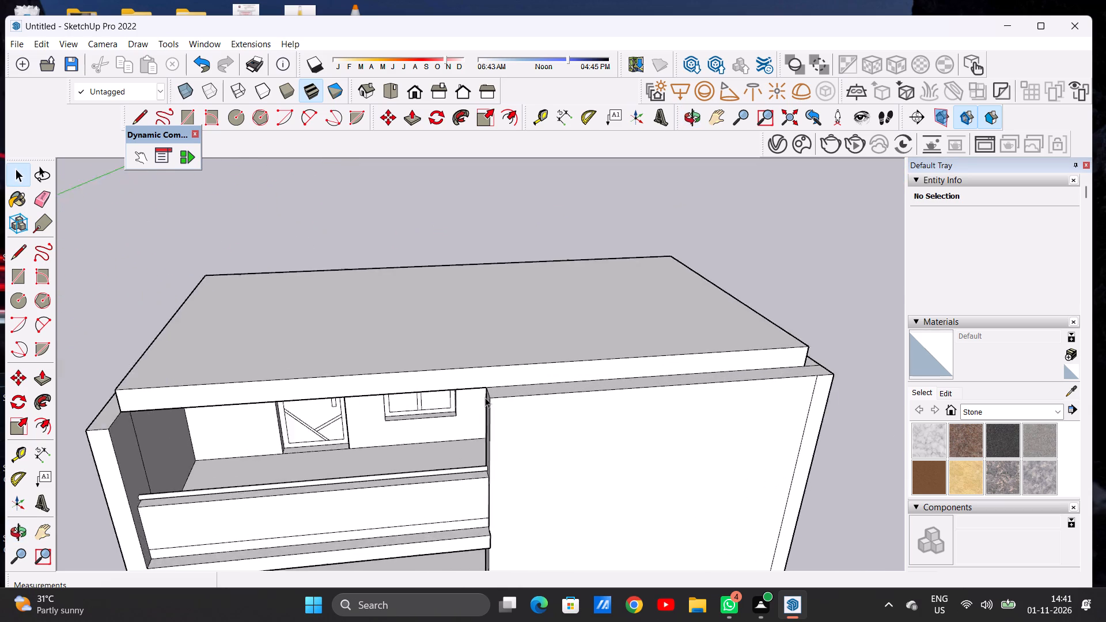
{"action": "scroll", "coordinate": [485, 397], "scroll_direction": "up", "scroll_amount": 9}
{"action": "key", "text": "l"}
{"action": "scroll", "coordinate": [487, 377], "scroll_direction": "up", "scroll_amount": 2}
{"action": "scroll", "coordinate": [487, 377], "scroll_direction": "down", "scroll_amount": 1}
{"action": "scroll", "coordinate": [488, 377], "scroll_direction": "up", "scroll_amount": 4}
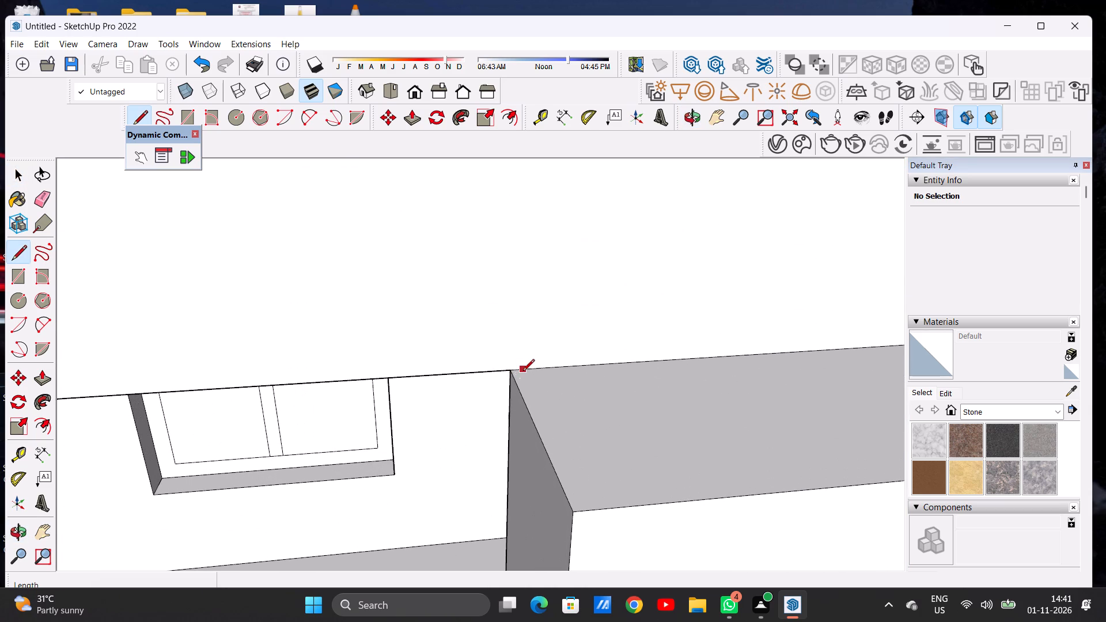
{"action": "left_click", "coordinate": [512, 376]}
{"action": "scroll", "coordinate": [511, 335], "scroll_direction": "down", "scroll_amount": 12}
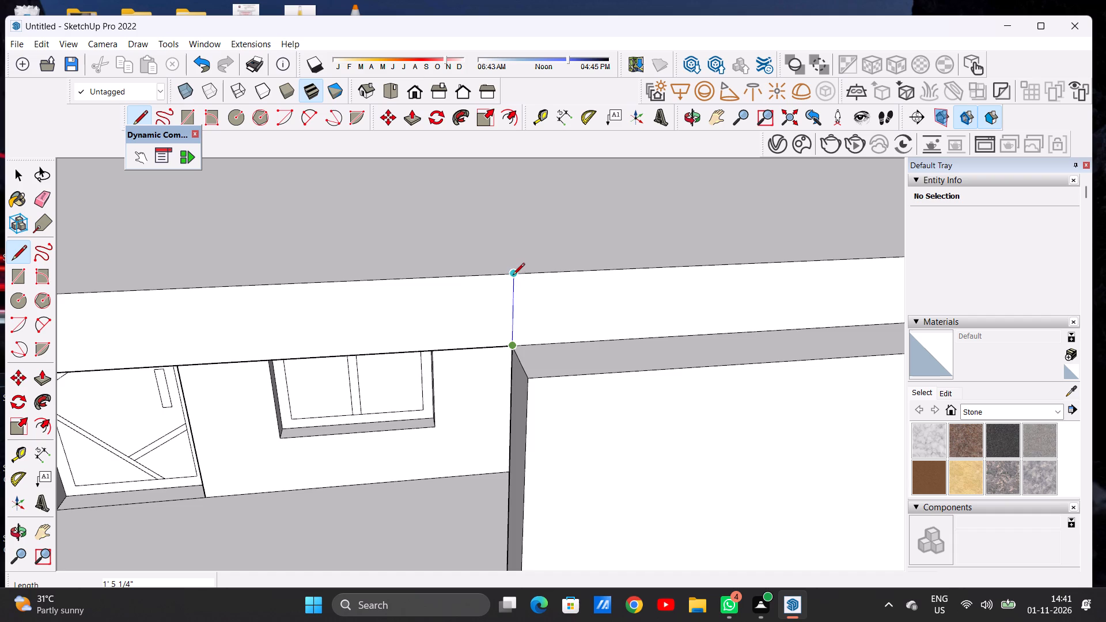
{"action": "left_click", "coordinate": [513, 276]}
{"action": "key", "text": "space"}
Push/Pull the slab's edge face above the balcony opening forward to the outer corner of the adjacent front wall.
{"action": "scroll", "coordinate": [441, 242], "scroll_direction": "down", "scroll_amount": 9}
{"action": "middle_click_drag", "start_coordinate": [440, 292], "coordinate": [548, 318]}
{"action": "scroll", "coordinate": [549, 288], "scroll_direction": "up", "scroll_amount": 6}
{"action": "key", "text": "p"}
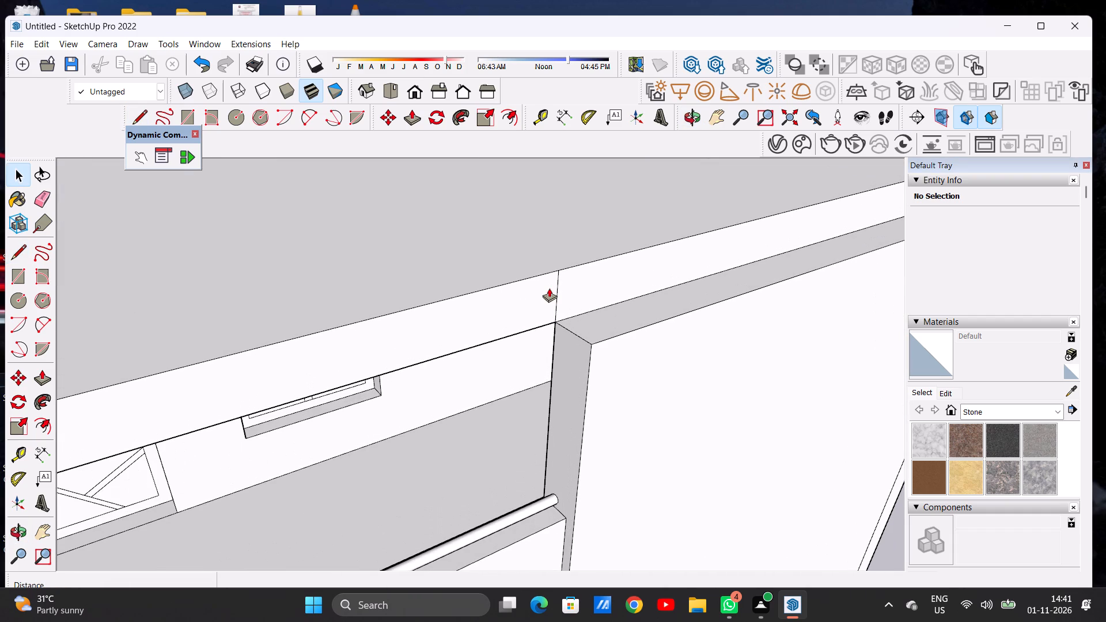
{"action": "left_click", "coordinate": [544, 307]}
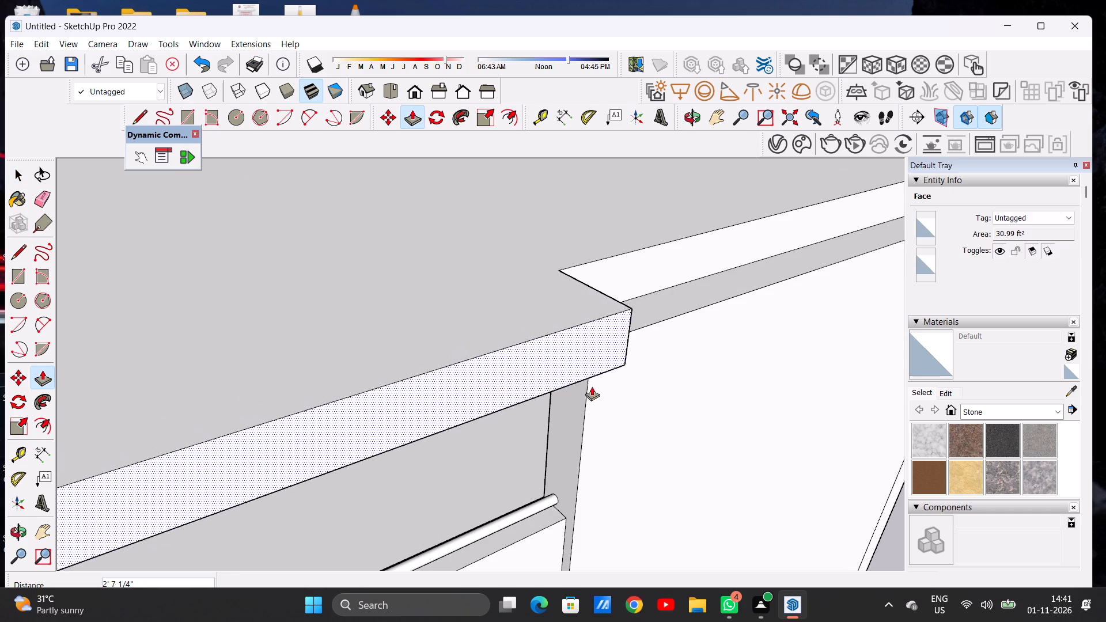
{"action": "left_click", "coordinate": [586, 409]}
{"action": "key", "text": "space"}
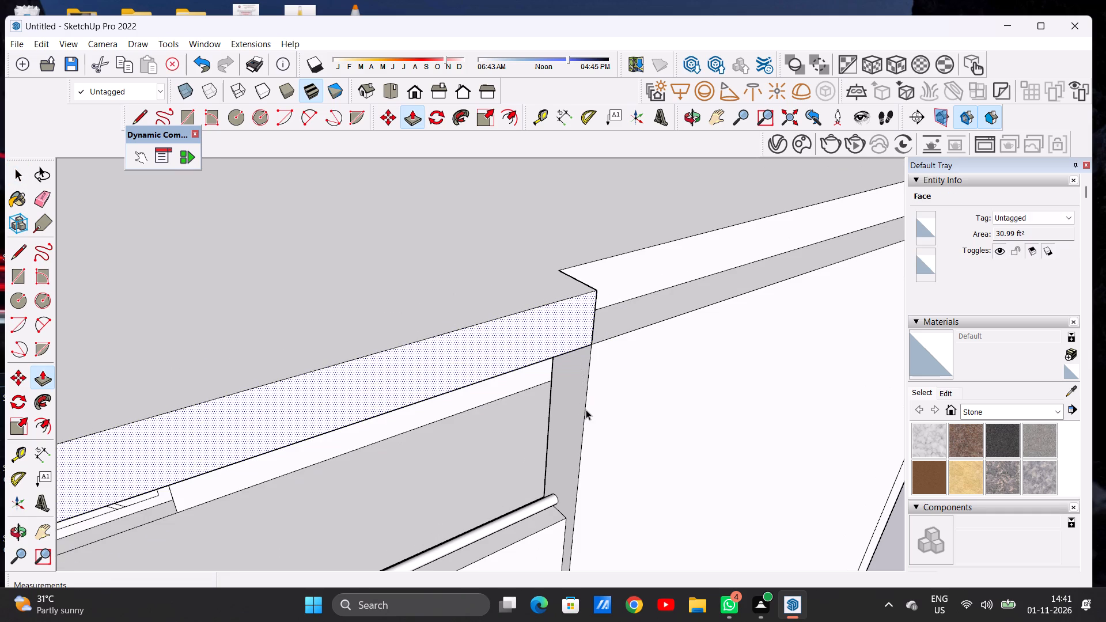
Examine the extended roof slab, its junctions with the side walls, and the balcony ledge in front of the parapet from several angles.
{"action": "scroll", "coordinate": [473, 411], "scroll_direction": "down", "scroll_amount": 20}
{"action": "scroll", "coordinate": [473, 411], "scroll_direction": "down", "scroll_amount": 5}
{"action": "middle_click_drag", "start_coordinate": [523, 402], "coordinate": [444, 365]}
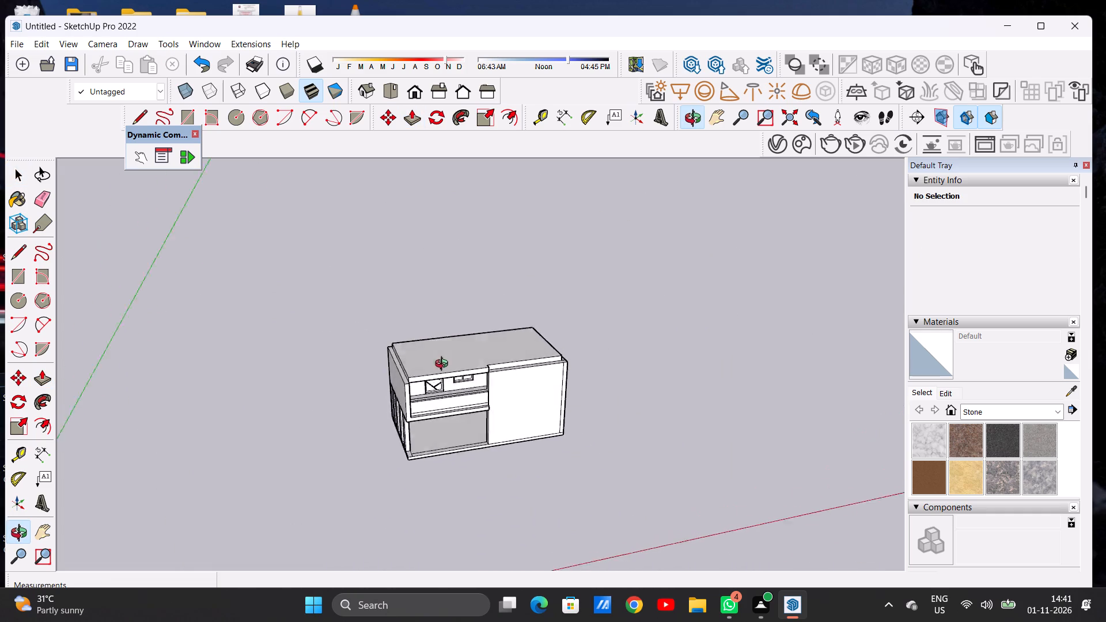
{"action": "middle_click_drag", "start_coordinate": [444, 365], "coordinate": [386, 306]}
{"action": "scroll", "coordinate": [347, 353], "scroll_direction": "down", "scroll_amount": 4}
{"action": "scroll", "coordinate": [407, 360], "scroll_direction": "up", "scroll_amount": 7}
{"action": "scroll", "coordinate": [407, 360], "scroll_direction": "down", "scroll_amount": 1}
{"action": "scroll", "coordinate": [407, 360], "scroll_direction": "up", "scroll_amount": 4}
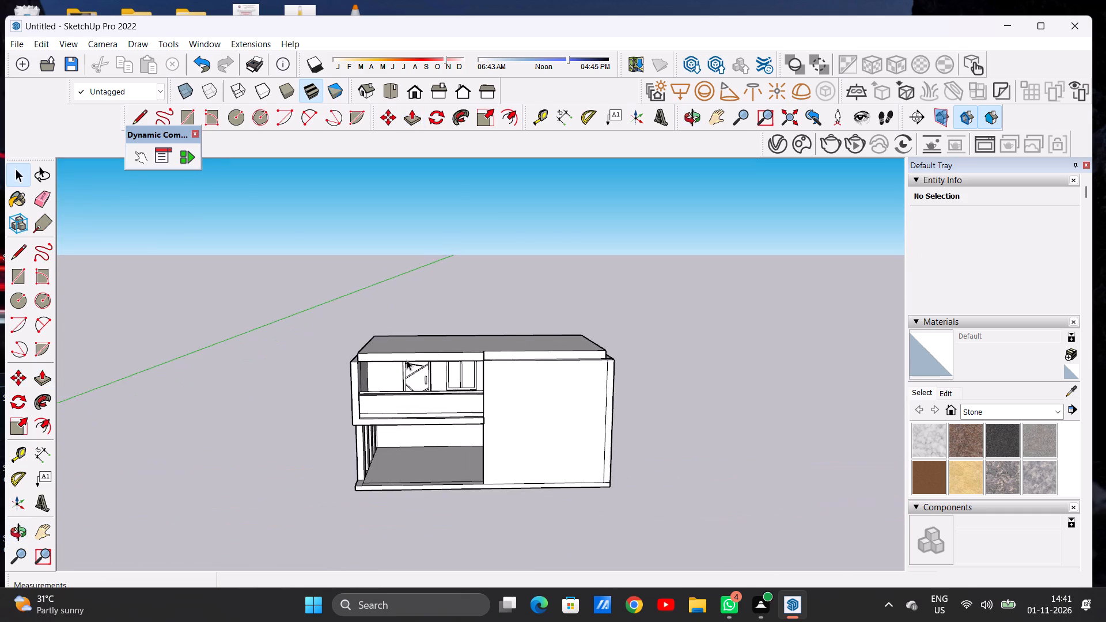
{"action": "scroll", "coordinate": [407, 360], "scroll_direction": "up", "scroll_amount": 4}
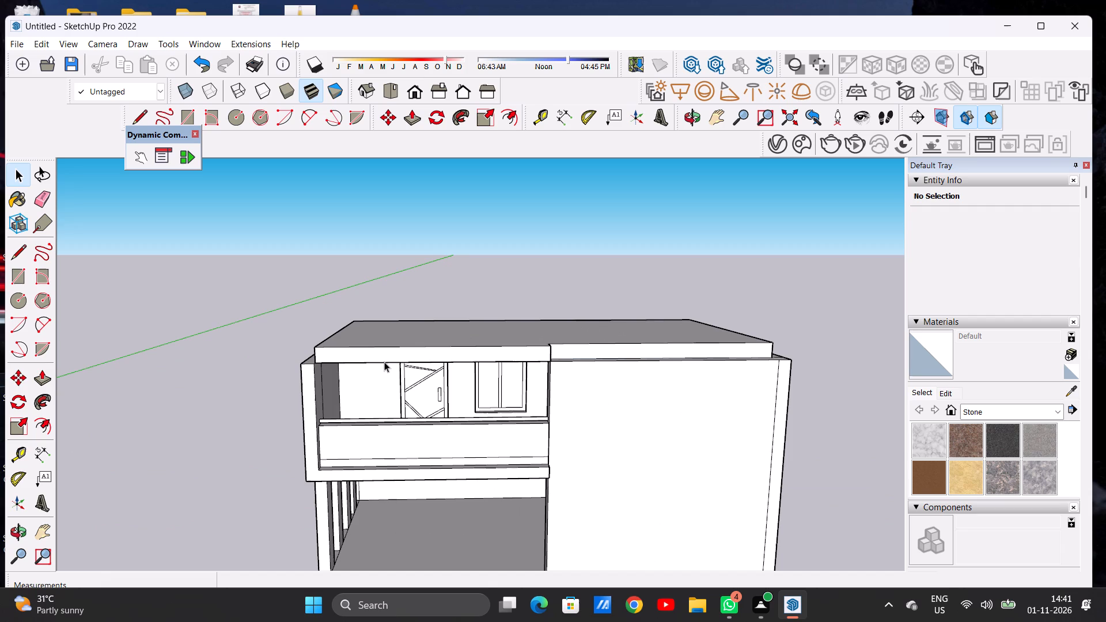
{"action": "scroll", "coordinate": [384, 362], "scroll_direction": "down", "scroll_amount": 1}
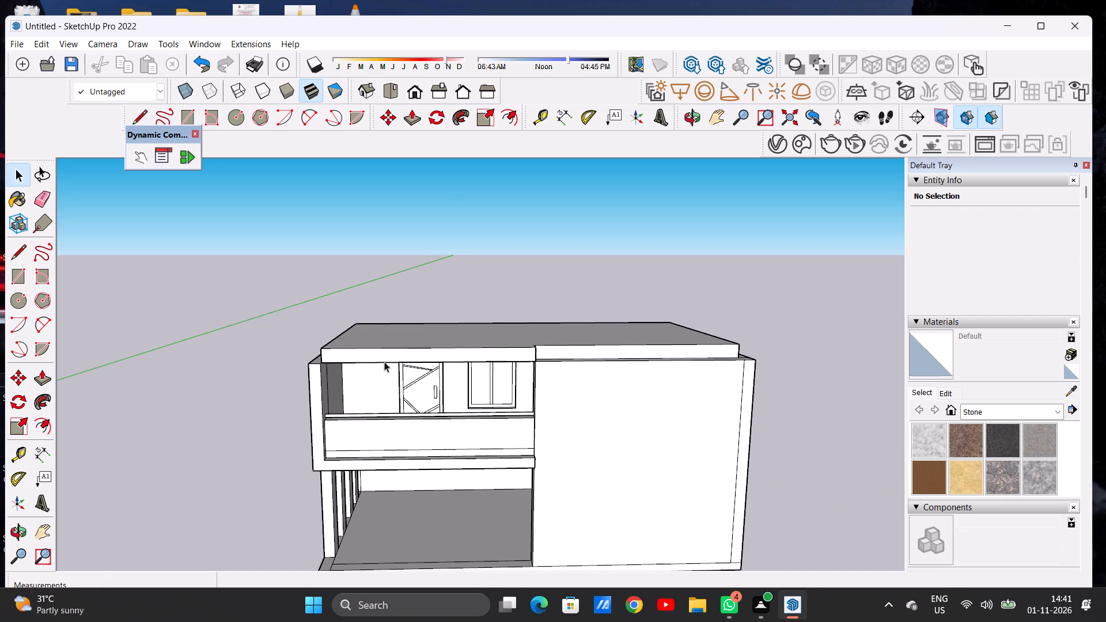
{"action": "scroll", "coordinate": [368, 361], "scroll_direction": "down", "scroll_amount": 4}
{"action": "scroll", "coordinate": [378, 369], "scroll_direction": "up", "scroll_amount": 1}
{"action": "middle_click", "coordinate": [416, 400]}
{"action": "scroll", "coordinate": [501, 358], "scroll_direction": "up", "scroll_amount": 6}
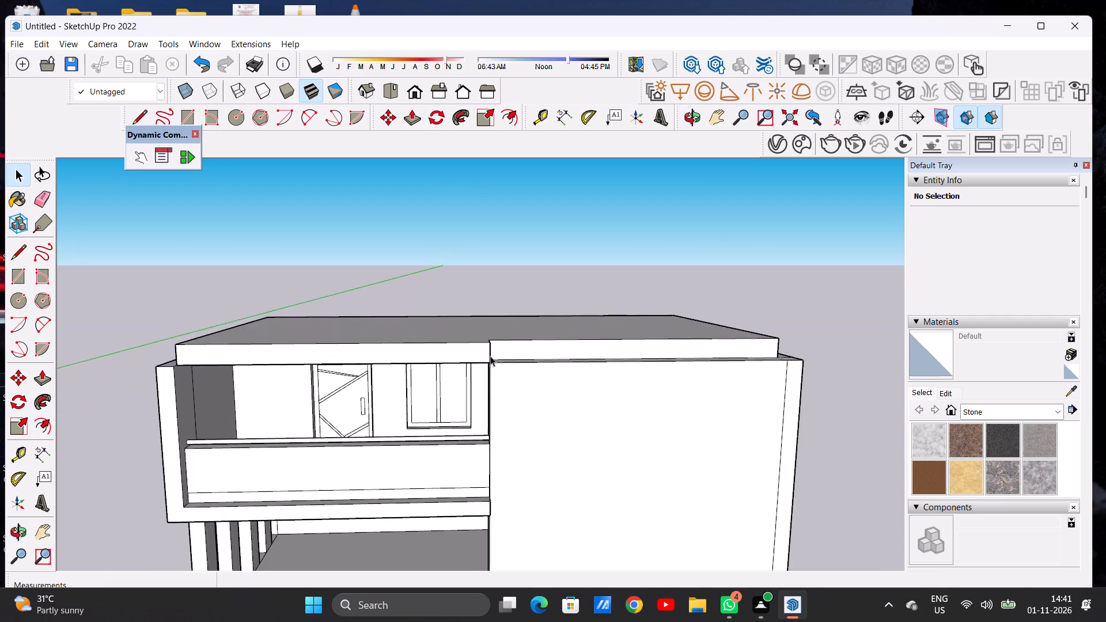
{"action": "scroll", "coordinate": [490, 356], "scroll_direction": "up", "scroll_amount": 8}
{"action": "scroll", "coordinate": [518, 370], "scroll_direction": "down", "scroll_amount": 8}
{"action": "middle_click_drag", "start_coordinate": [308, 382], "coordinate": [423, 387]}
{"action": "middle_click_drag", "start_coordinate": [306, 400], "coordinate": [198, 389]}
{"action": "scroll", "coordinate": [229, 369], "scroll_direction": "up", "scroll_amount": 11}
{"action": "scroll", "coordinate": [210, 369], "scroll_direction": "down", "scroll_amount": 1}
{"action": "scroll", "coordinate": [207, 371], "scroll_direction": "up", "scroll_amount": 4}
{"action": "scroll", "coordinate": [205, 377], "scroll_direction": "down", "scroll_amount": 1}
{"action": "scroll", "coordinate": [205, 377], "scroll_direction": "up", "scroll_amount": 6}
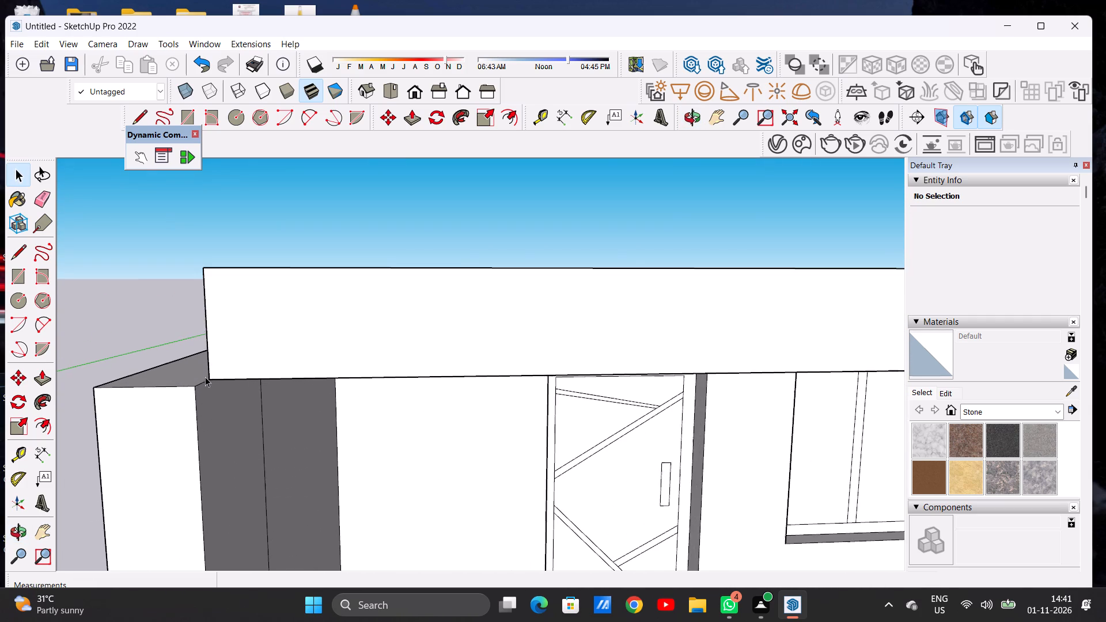
{"action": "scroll", "coordinate": [241, 377], "scroll_direction": "down", "scroll_amount": 5}
{"action": "scroll", "coordinate": [244, 378], "scroll_direction": "up", "scroll_amount": 1}
{"action": "scroll", "coordinate": [247, 378], "scroll_direction": "down", "scroll_amount": 14}
{"action": "middle_click_drag", "start_coordinate": [645, 359], "coordinate": [434, 363]}
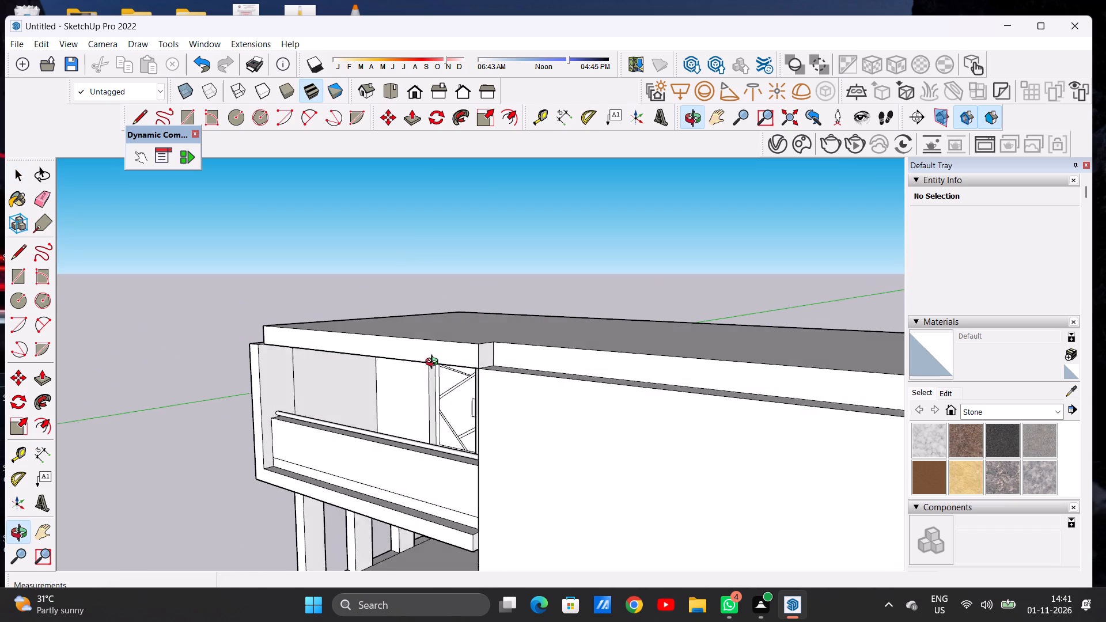
{"action": "middle_click_drag", "start_coordinate": [434, 363], "coordinate": [431, 366]}
{"action": "scroll", "coordinate": [457, 379], "scroll_direction": "up", "scroll_amount": 12}
{"action": "scroll", "coordinate": [498, 355], "scroll_direction": "down", "scroll_amount": 16}
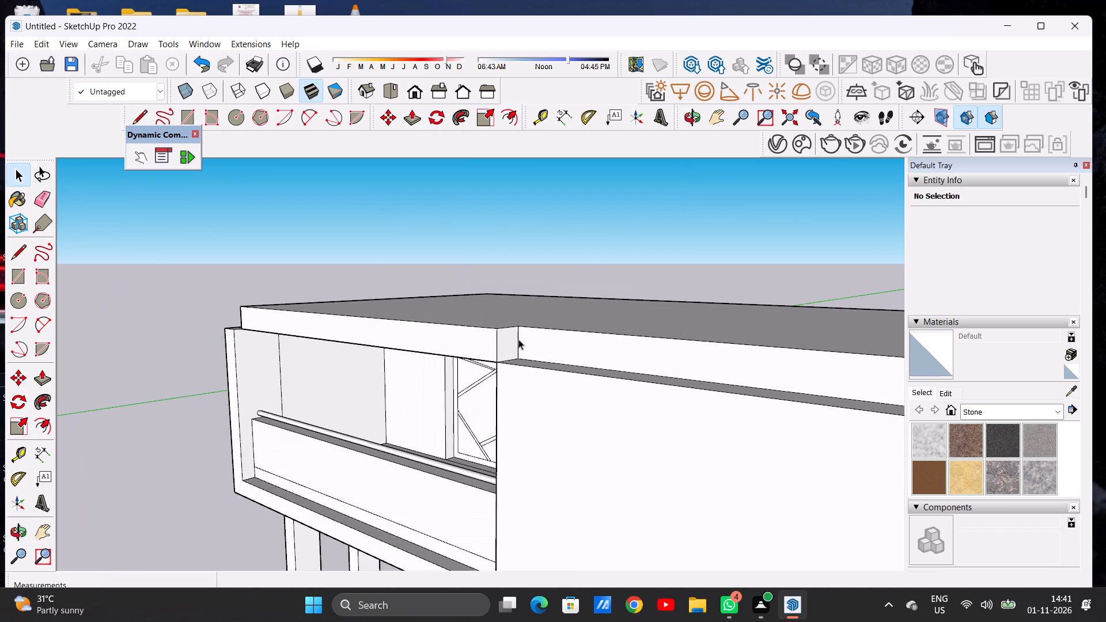
{"action": "scroll", "coordinate": [518, 339], "scroll_direction": "down", "scroll_amount": 9}
{"action": "middle_click_drag", "start_coordinate": [363, 361], "coordinate": [547, 348]}
{"action": "scroll", "coordinate": [335, 335], "scroll_direction": "down", "scroll_amount": 4}
{"action": "middle_click_drag", "start_coordinate": [362, 385], "coordinate": [363, 412]}
{"action": "scroll", "coordinate": [368, 421], "scroll_direction": "up", "scroll_amount": 6}
{"action": "scroll", "coordinate": [368, 421], "scroll_direction": "down", "scroll_amount": 1}
{"action": "scroll", "coordinate": [368, 421], "scroll_direction": "up", "scroll_amount": 1}
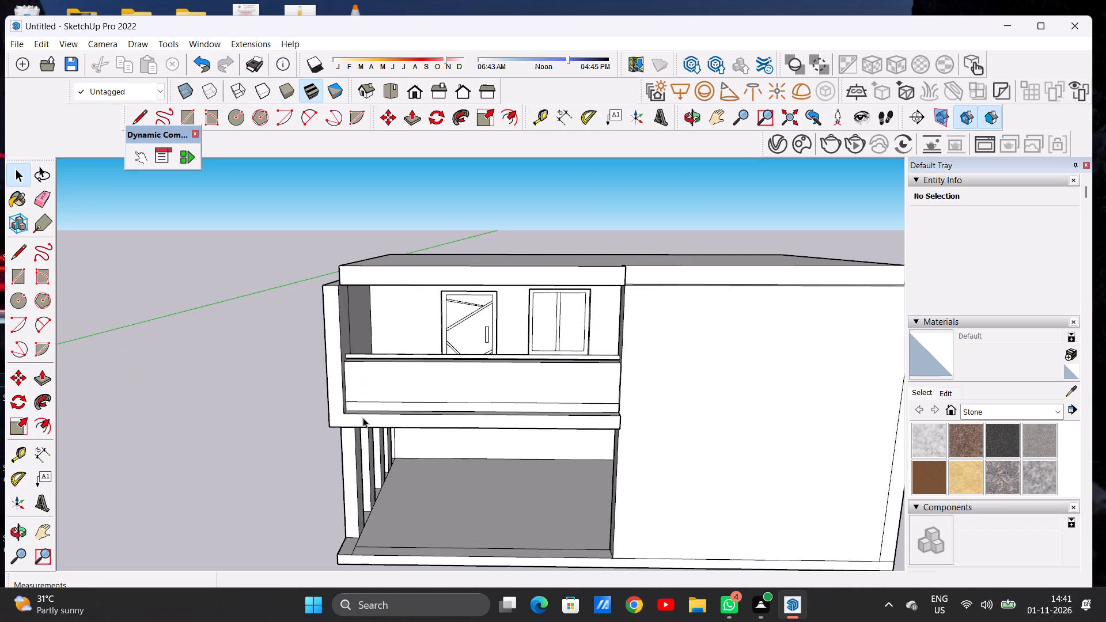
{"action": "middle_click_drag", "start_coordinate": [314, 301], "coordinate": [355, 322]}
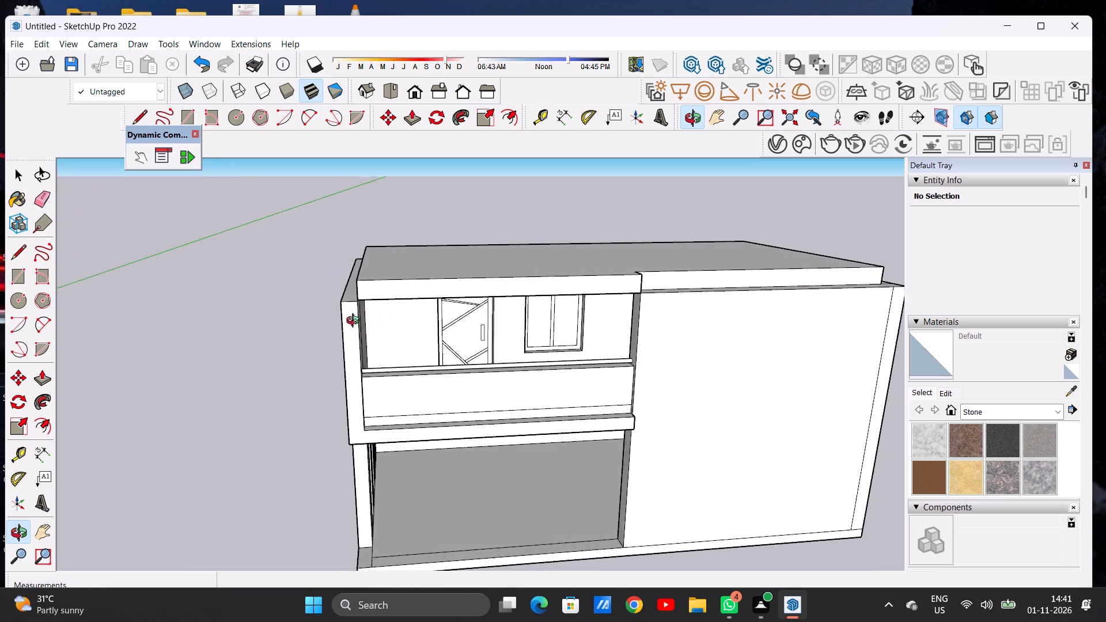
{"action": "middle_click_drag", "start_coordinate": [355, 322], "coordinate": [312, 319]}
{"action": "middle_click_drag", "start_coordinate": [374, 402], "coordinate": [368, 479]}
{"action": "scroll", "coordinate": [369, 452], "scroll_direction": "up", "scroll_amount": 5}
{"action": "middle_click_drag", "start_coordinate": [400, 428], "coordinate": [413, 498]}
{"action": "scroll", "coordinate": [414, 373], "scroll_direction": "down", "scroll_amount": 14}
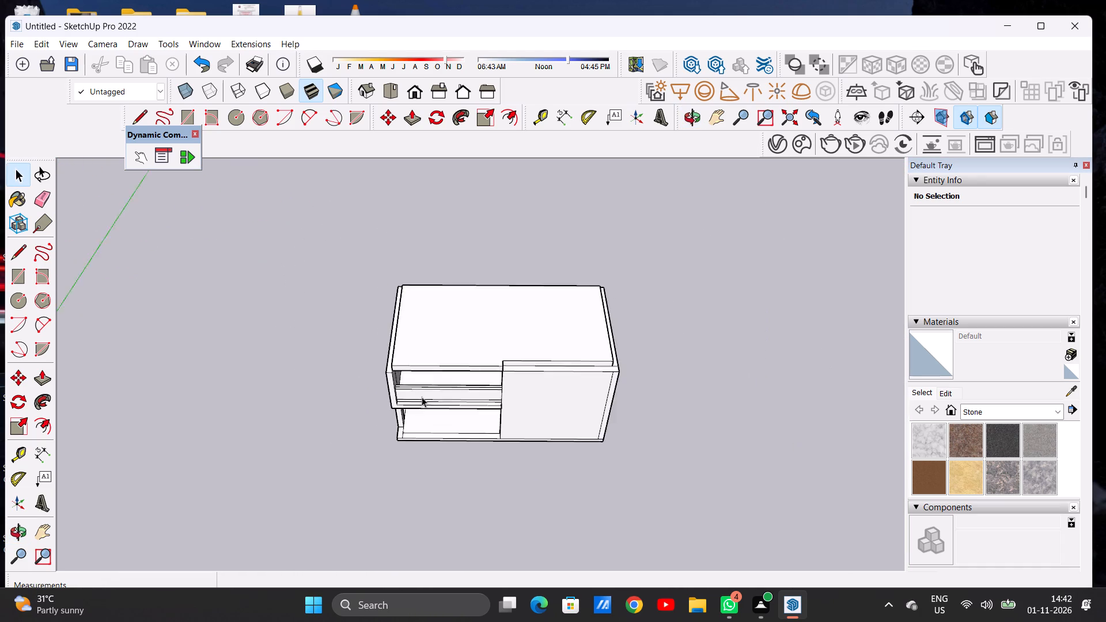
{"action": "scroll", "coordinate": [422, 397], "scroll_direction": "down", "scroll_amount": 1}
{"action": "scroll", "coordinate": [425, 414], "scroll_direction": "up", "scroll_amount": 15}
{"action": "middle_click_drag", "start_coordinate": [373, 405], "coordinate": [376, 462]}
{"action": "scroll", "coordinate": [573, 332], "scroll_direction": "down", "scroll_amount": 2}
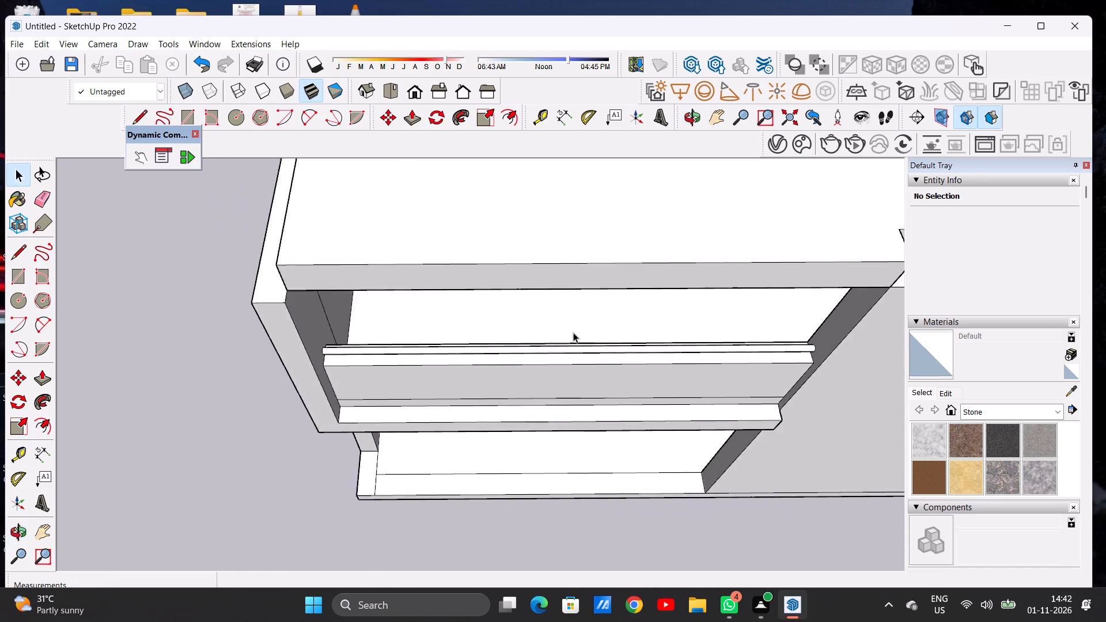
{"action": "scroll", "coordinate": [573, 332], "scroll_direction": "down", "scroll_amount": 4}
{"action": "scroll", "coordinate": [493, 400], "scroll_direction": "up", "scroll_amount": 7}
{"action": "scroll", "coordinate": [396, 372], "scroll_direction": "up", "scroll_amount": 5}
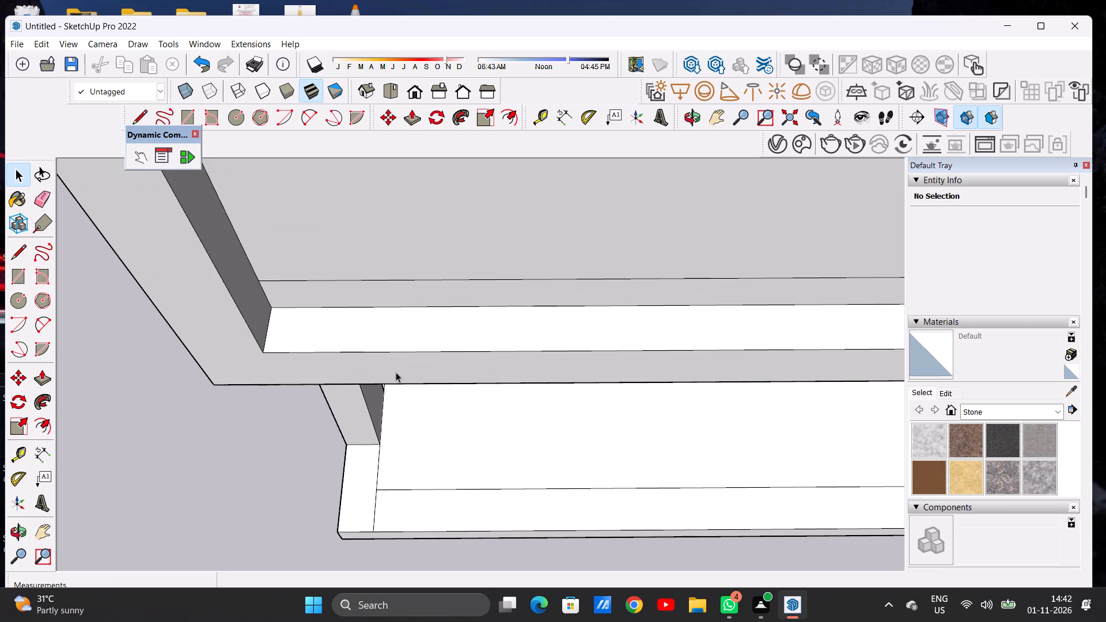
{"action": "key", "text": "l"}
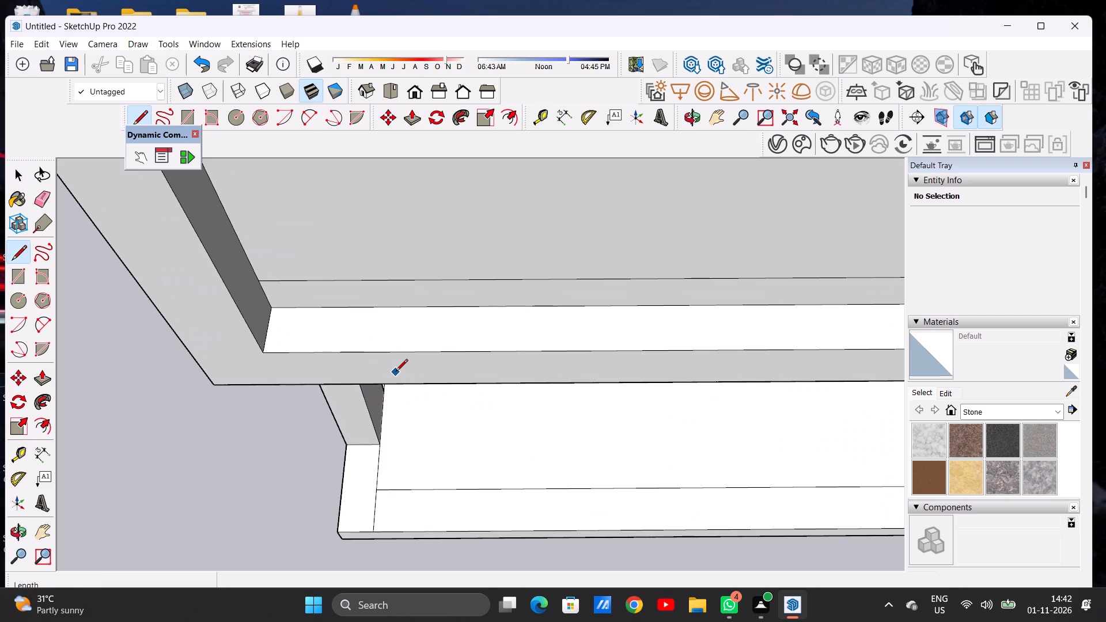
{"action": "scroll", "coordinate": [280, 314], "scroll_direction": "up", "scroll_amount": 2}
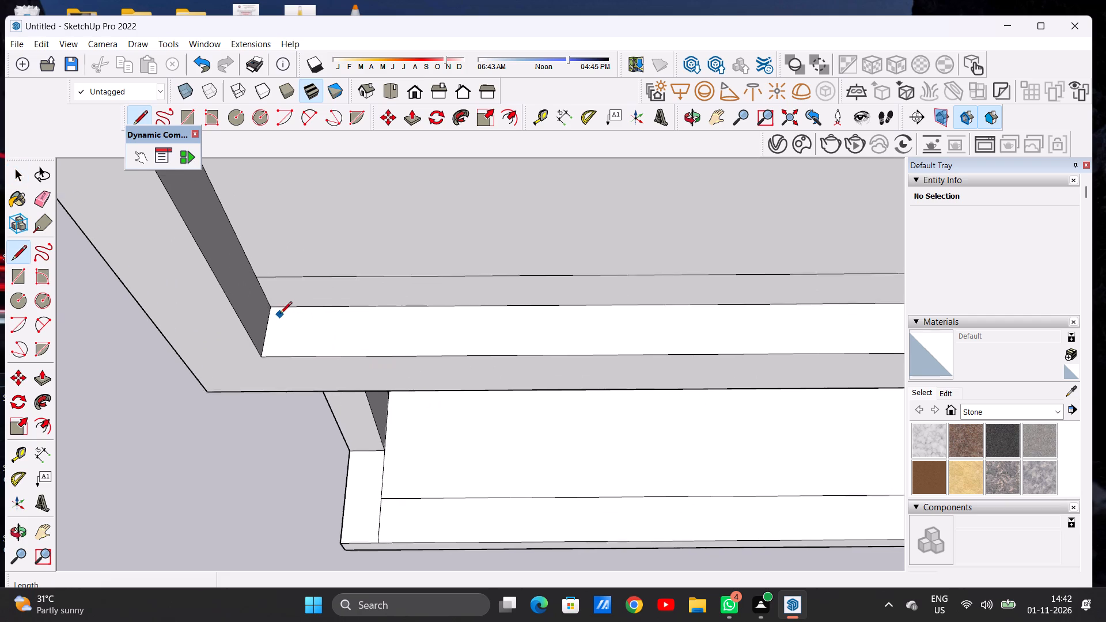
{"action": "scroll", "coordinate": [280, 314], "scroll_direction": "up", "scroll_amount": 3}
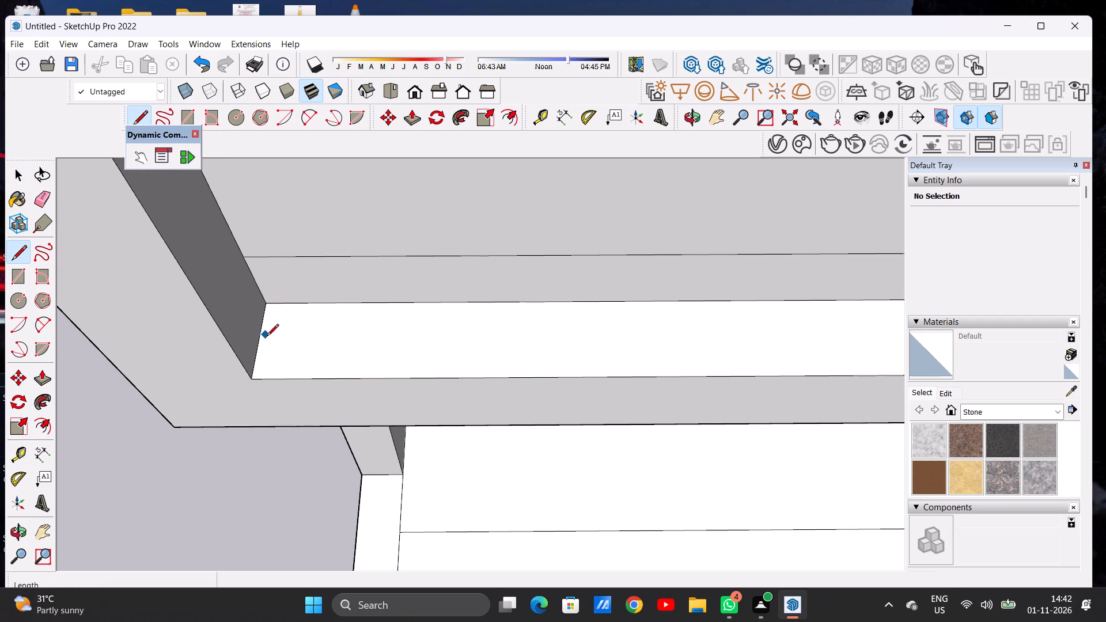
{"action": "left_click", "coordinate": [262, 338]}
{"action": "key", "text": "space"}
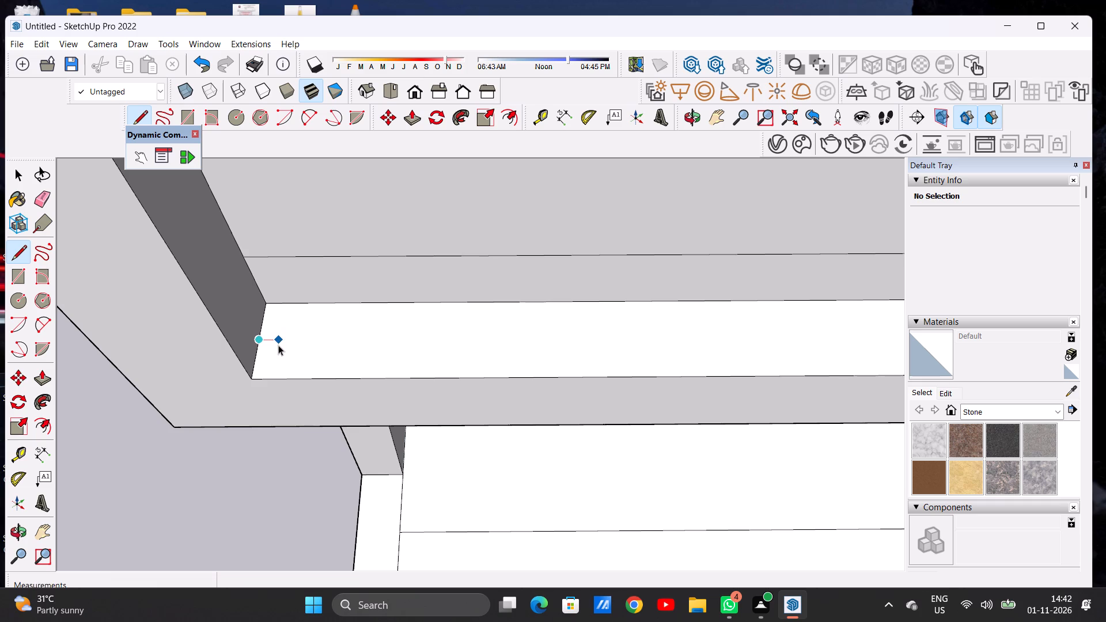
Draw a narrow rectangle about 5 5/16" long on the ledge in front of the parapet, from its front edge near the side wall.
{"action": "type", "text": "L"}
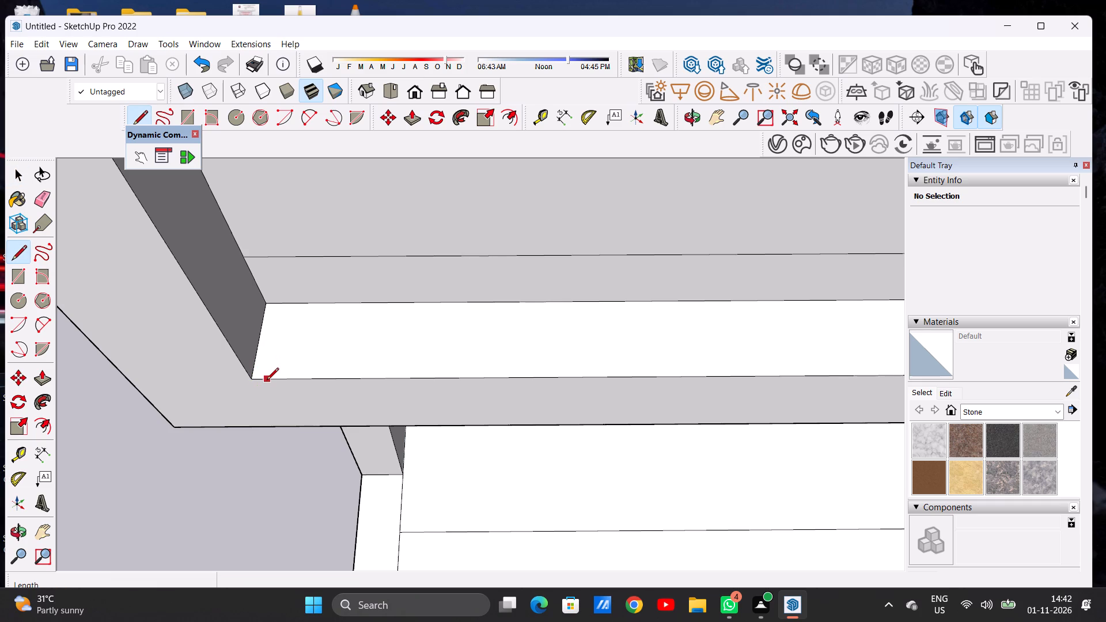
{"action": "left_click", "coordinate": [267, 381]}
{"action": "left_click", "coordinate": [270, 343]}
{"action": "left_click", "coordinate": [288, 346]}
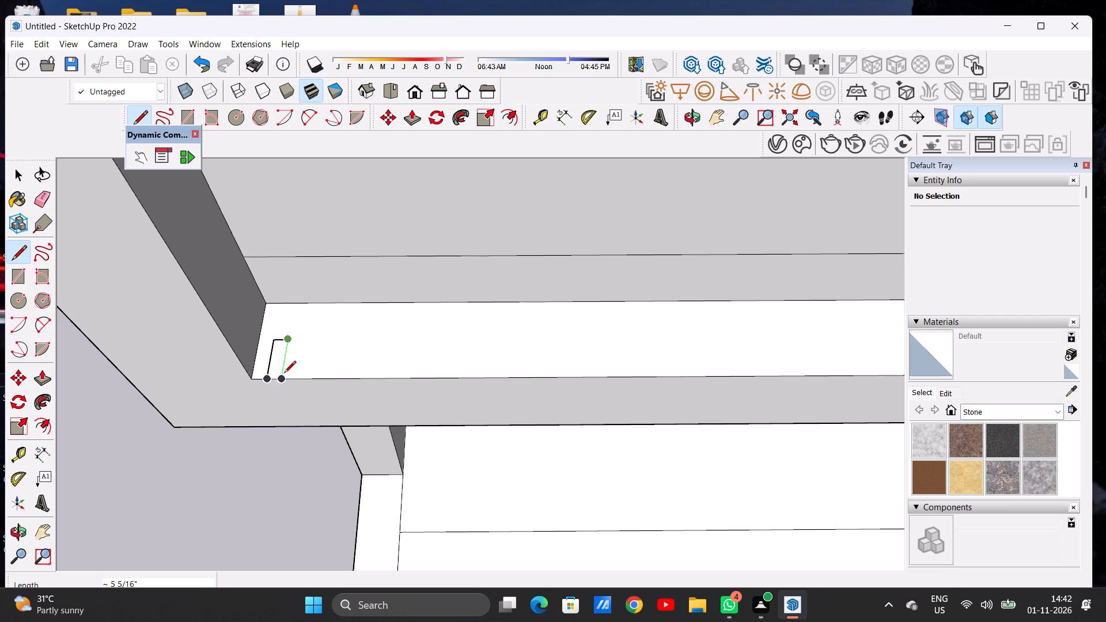
{"action": "left_click", "coordinate": [284, 374]}
{"action": "key", "text": "space"}
{"action": "scroll", "coordinate": [289, 361], "scroll_direction": "down", "scroll_amount": 4}
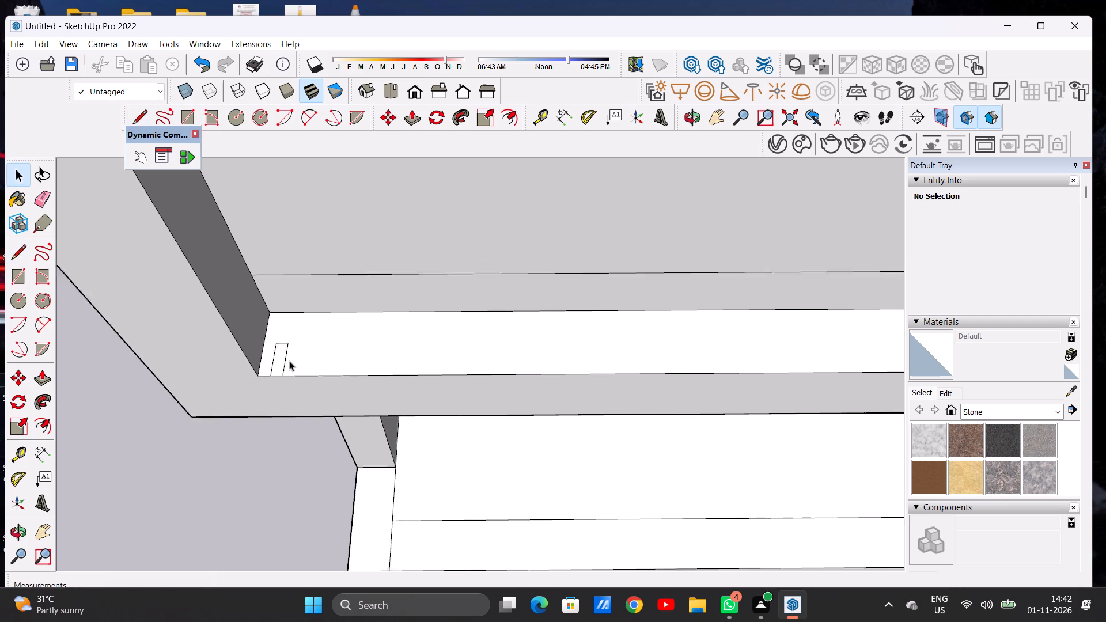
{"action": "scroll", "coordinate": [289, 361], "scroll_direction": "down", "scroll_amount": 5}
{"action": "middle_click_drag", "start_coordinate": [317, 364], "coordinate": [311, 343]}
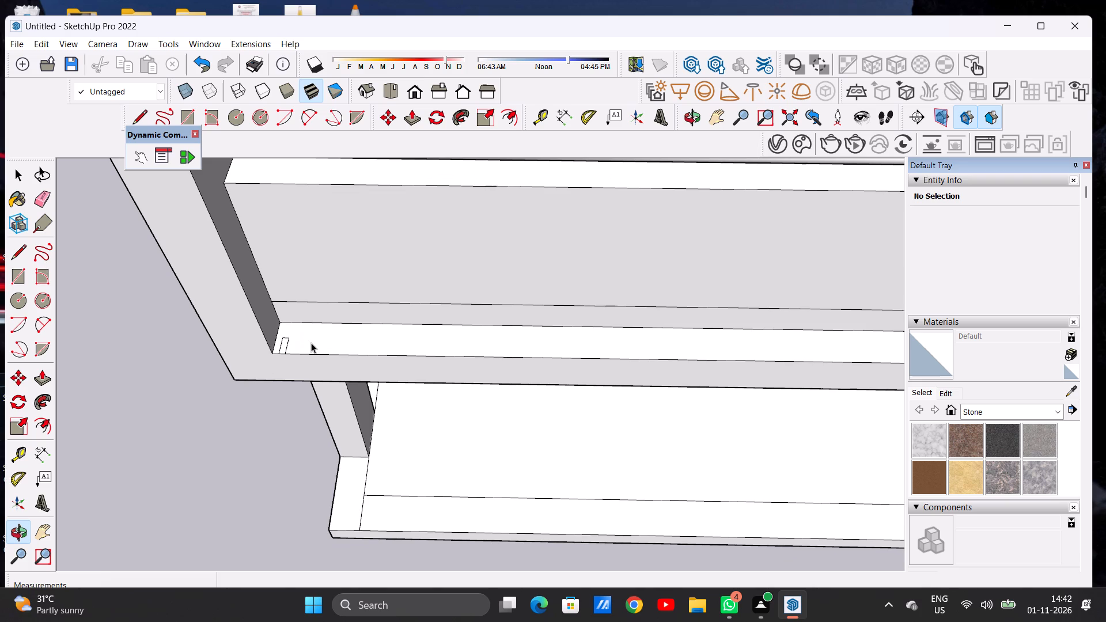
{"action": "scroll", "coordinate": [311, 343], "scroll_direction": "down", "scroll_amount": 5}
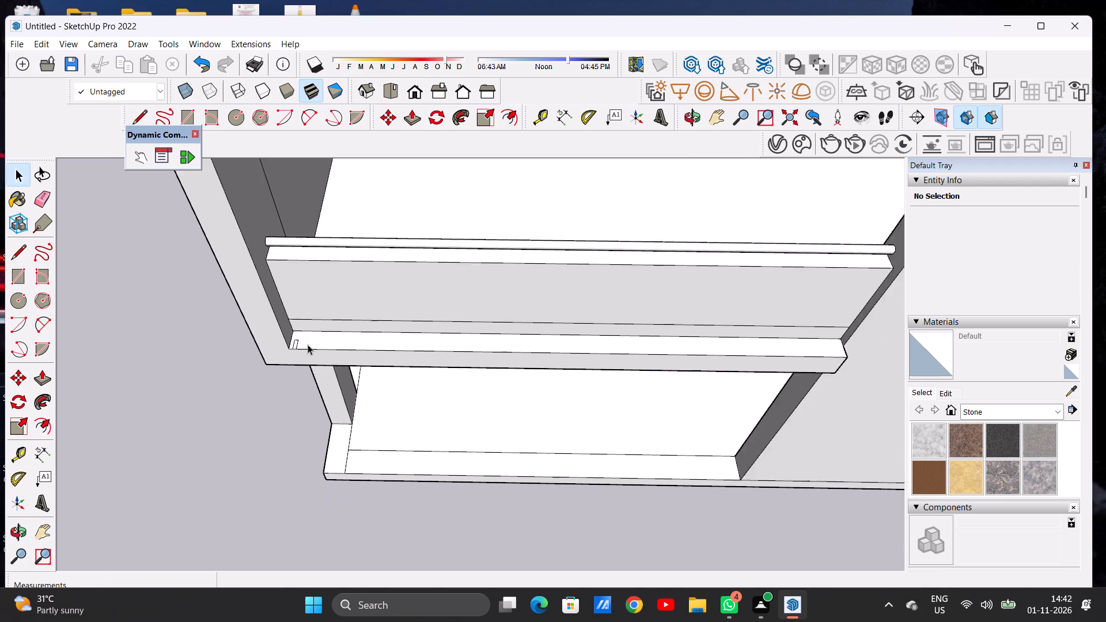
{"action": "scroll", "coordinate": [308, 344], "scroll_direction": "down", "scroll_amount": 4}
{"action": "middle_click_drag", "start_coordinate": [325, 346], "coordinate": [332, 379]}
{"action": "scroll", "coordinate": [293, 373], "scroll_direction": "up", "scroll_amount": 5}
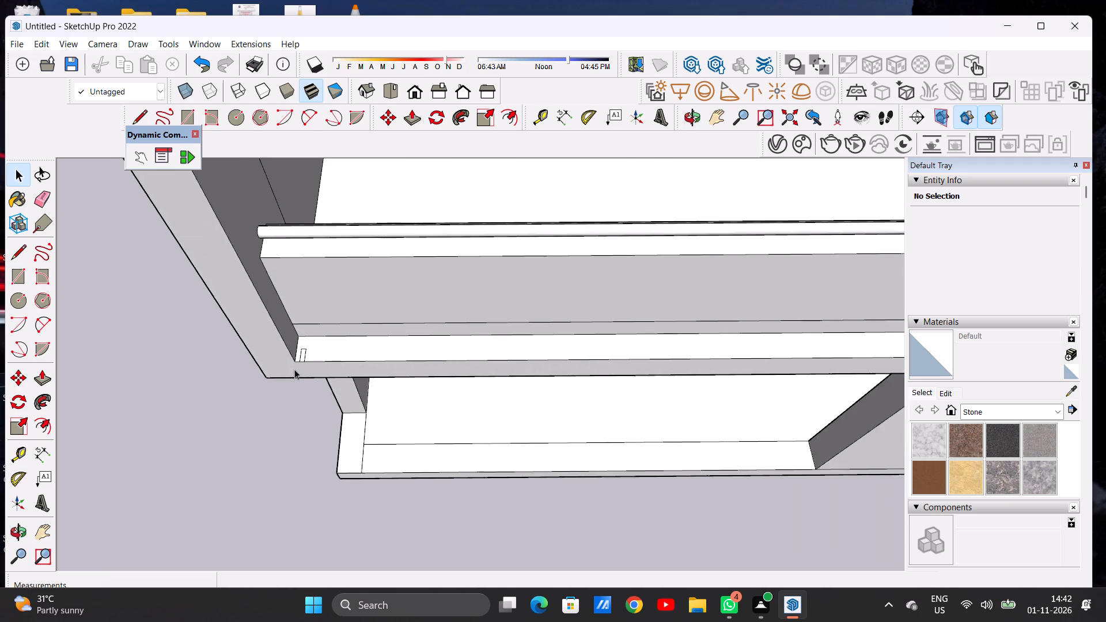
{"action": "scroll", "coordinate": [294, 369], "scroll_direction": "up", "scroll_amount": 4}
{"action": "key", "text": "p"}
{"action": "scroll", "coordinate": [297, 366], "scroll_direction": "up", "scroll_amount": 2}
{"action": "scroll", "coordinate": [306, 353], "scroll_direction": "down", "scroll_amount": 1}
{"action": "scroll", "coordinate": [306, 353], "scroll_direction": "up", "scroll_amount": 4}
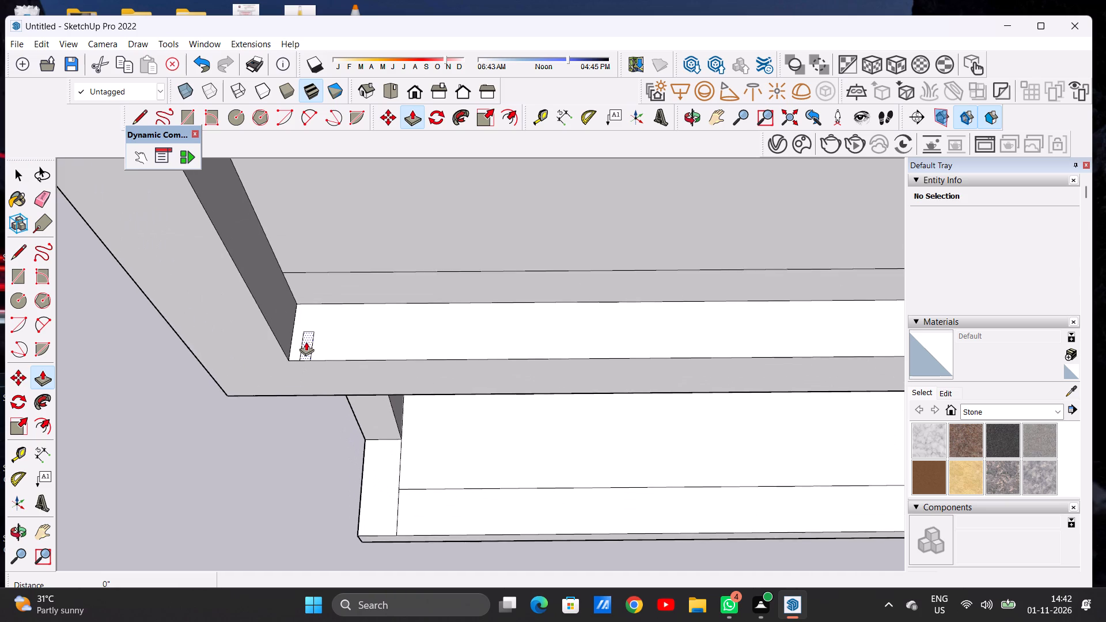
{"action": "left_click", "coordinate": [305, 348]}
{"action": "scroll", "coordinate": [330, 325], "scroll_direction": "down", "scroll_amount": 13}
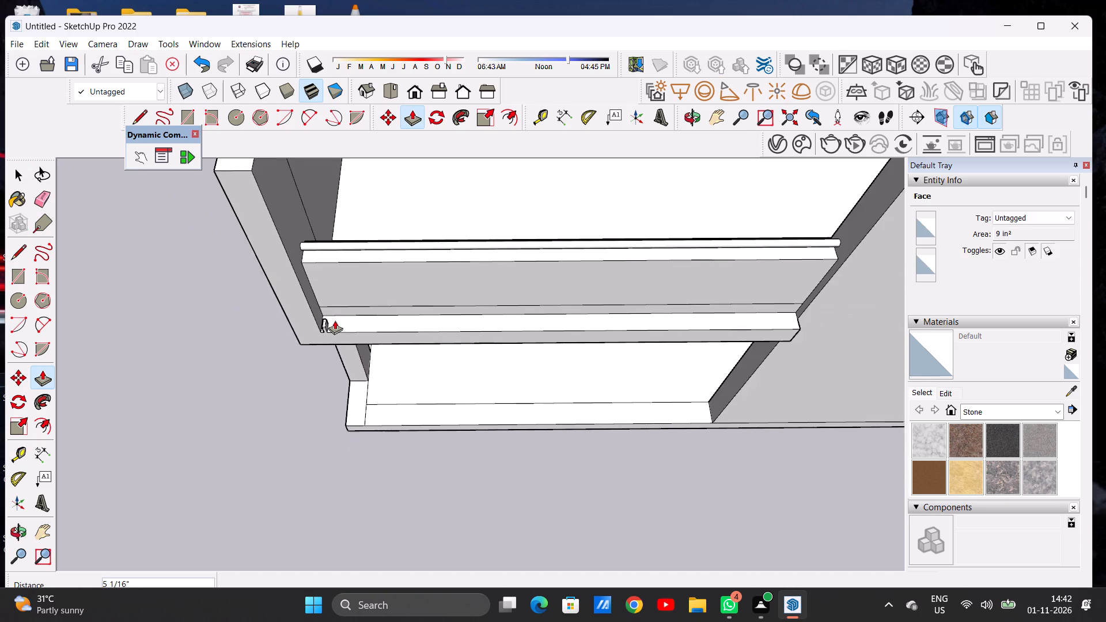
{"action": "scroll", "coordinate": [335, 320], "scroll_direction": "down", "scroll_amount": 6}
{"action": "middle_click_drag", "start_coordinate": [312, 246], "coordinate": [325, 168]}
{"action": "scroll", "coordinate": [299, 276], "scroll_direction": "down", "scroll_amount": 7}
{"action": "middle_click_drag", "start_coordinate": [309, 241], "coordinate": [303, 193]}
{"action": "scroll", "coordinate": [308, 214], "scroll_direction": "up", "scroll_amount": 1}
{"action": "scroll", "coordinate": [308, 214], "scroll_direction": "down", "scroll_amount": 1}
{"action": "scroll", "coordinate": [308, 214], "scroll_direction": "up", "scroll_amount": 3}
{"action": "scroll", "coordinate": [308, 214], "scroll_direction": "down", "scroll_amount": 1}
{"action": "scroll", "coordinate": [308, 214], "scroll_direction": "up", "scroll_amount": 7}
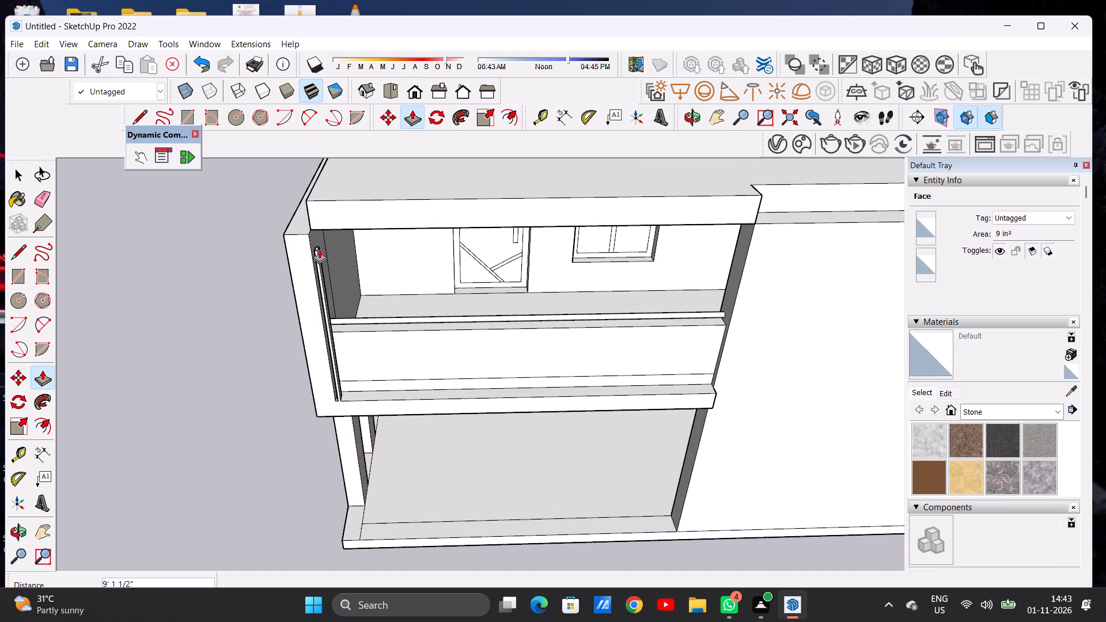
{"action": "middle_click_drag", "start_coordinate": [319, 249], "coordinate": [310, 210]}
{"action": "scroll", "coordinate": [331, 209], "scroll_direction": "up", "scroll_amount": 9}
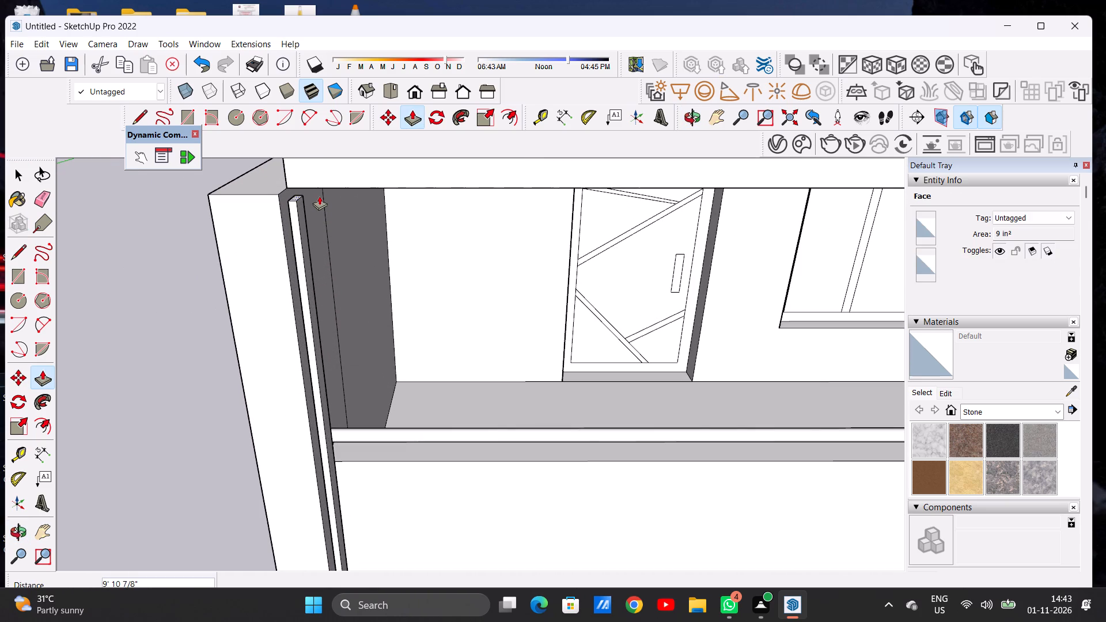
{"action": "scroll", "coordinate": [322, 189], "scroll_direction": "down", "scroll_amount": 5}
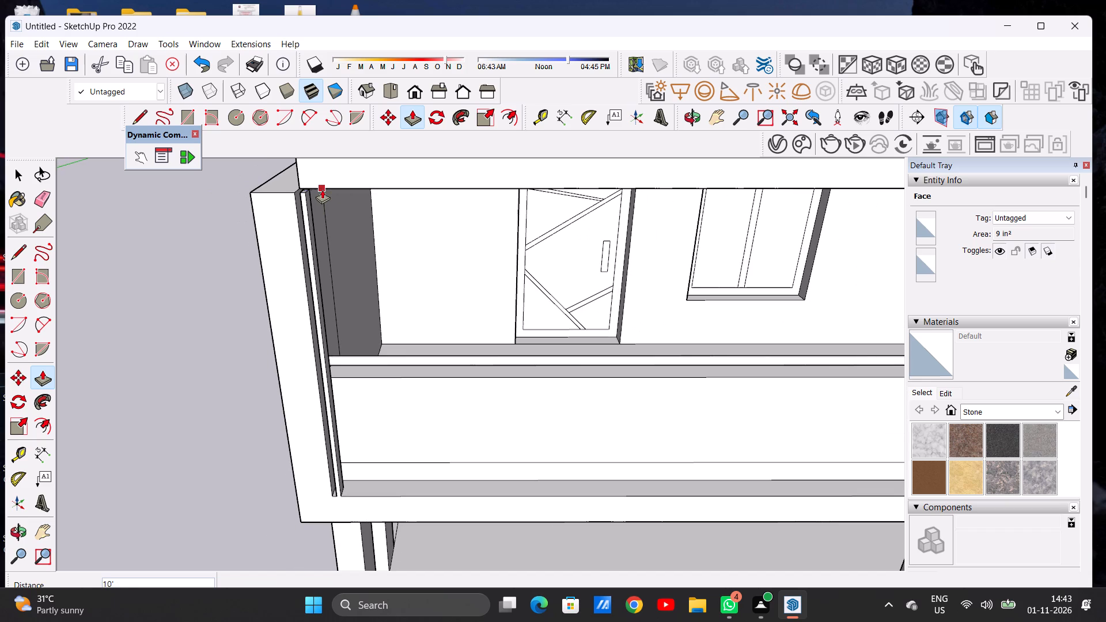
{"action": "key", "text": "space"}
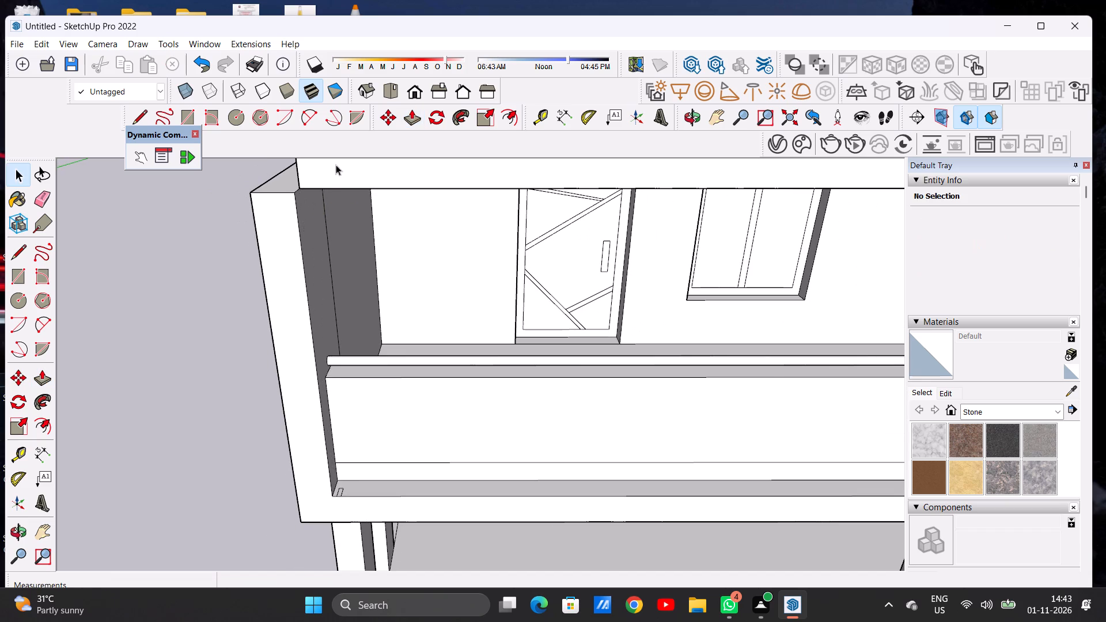
Draw a thin rectangle about 5 5/16" long against the long side of the small ledge rectangle that faces away from the side wall.
{"action": "scroll", "coordinate": [349, 289], "scroll_direction": "down", "scroll_amount": 11}
{"action": "middle_click_drag", "start_coordinate": [355, 361], "coordinate": [349, 481]}
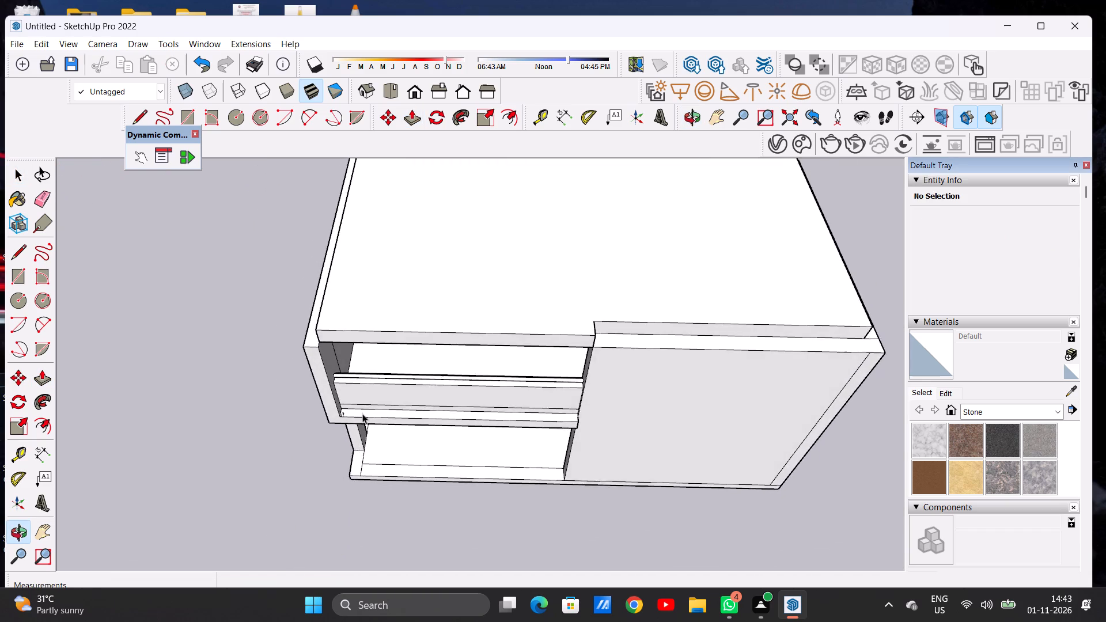
{"action": "scroll", "coordinate": [361, 413], "scroll_direction": "up", "scroll_amount": 9}
{"action": "scroll", "coordinate": [344, 424], "scroll_direction": "down", "scroll_amount": 1}
{"action": "scroll", "coordinate": [344, 423], "scroll_direction": "up", "scroll_amount": 1}
{"action": "scroll", "coordinate": [343, 420], "scroll_direction": "down", "scroll_amount": 1}
{"action": "scroll", "coordinate": [343, 419], "scroll_direction": "up", "scroll_amount": 1}
{"action": "scroll", "coordinate": [342, 419], "scroll_direction": "down", "scroll_amount": 1}
{"action": "scroll", "coordinate": [342, 419], "scroll_direction": "up", "scroll_amount": 3}
{"action": "scroll", "coordinate": [339, 415], "scroll_direction": "down", "scroll_amount": 1}
{"action": "scroll", "coordinate": [339, 414], "scroll_direction": "up", "scroll_amount": 1}
{"action": "scroll", "coordinate": [338, 411], "scroll_direction": "down", "scroll_amount": 1}
{"action": "scroll", "coordinate": [338, 411], "scroll_direction": "up", "scroll_amount": 1}
{"action": "middle_click_drag", "start_coordinate": [336, 403], "coordinate": [336, 448]}
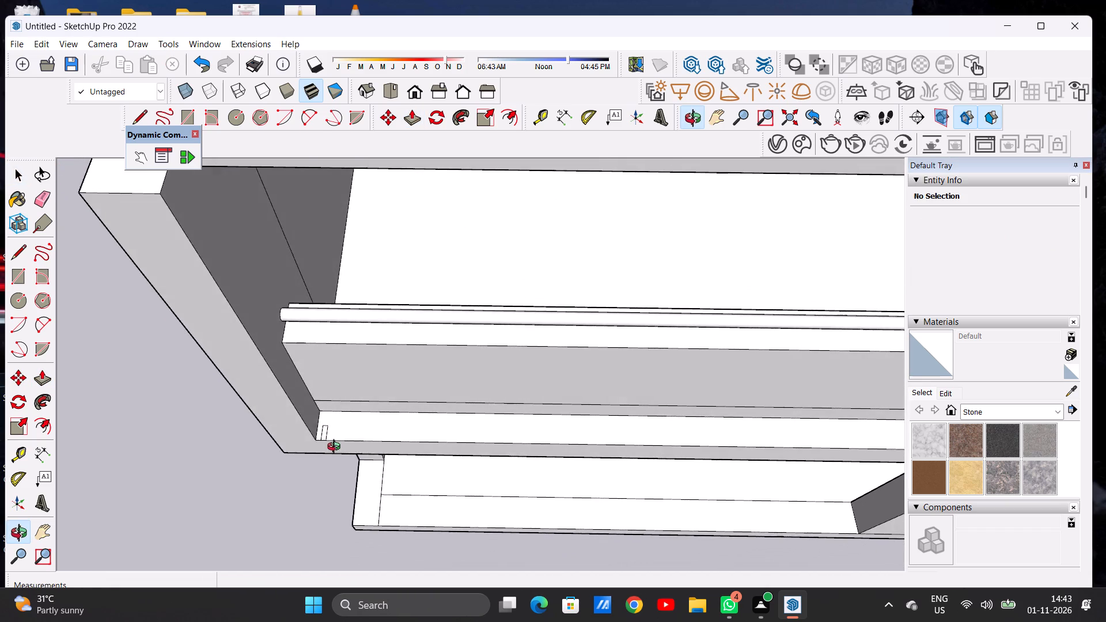
{"action": "middle_click_drag", "start_coordinate": [336, 448], "coordinate": [335, 446]}
{"action": "scroll", "coordinate": [331, 438], "scroll_direction": "up", "scroll_amount": 1}
{"action": "scroll", "coordinate": [331, 438], "scroll_direction": "down", "scroll_amount": 1}
{"action": "scroll", "coordinate": [331, 438], "scroll_direction": "up", "scroll_amount": 13}
{"action": "scroll", "coordinate": [328, 434], "scroll_direction": "down", "scroll_amount": 1}
{"action": "scroll", "coordinate": [324, 434], "scroll_direction": "up", "scroll_amount": 2}
{"action": "scroll", "coordinate": [311, 430], "scroll_direction": "down", "scroll_amount": 1}
{"action": "scroll", "coordinate": [310, 428], "scroll_direction": "up", "scroll_amount": 13}
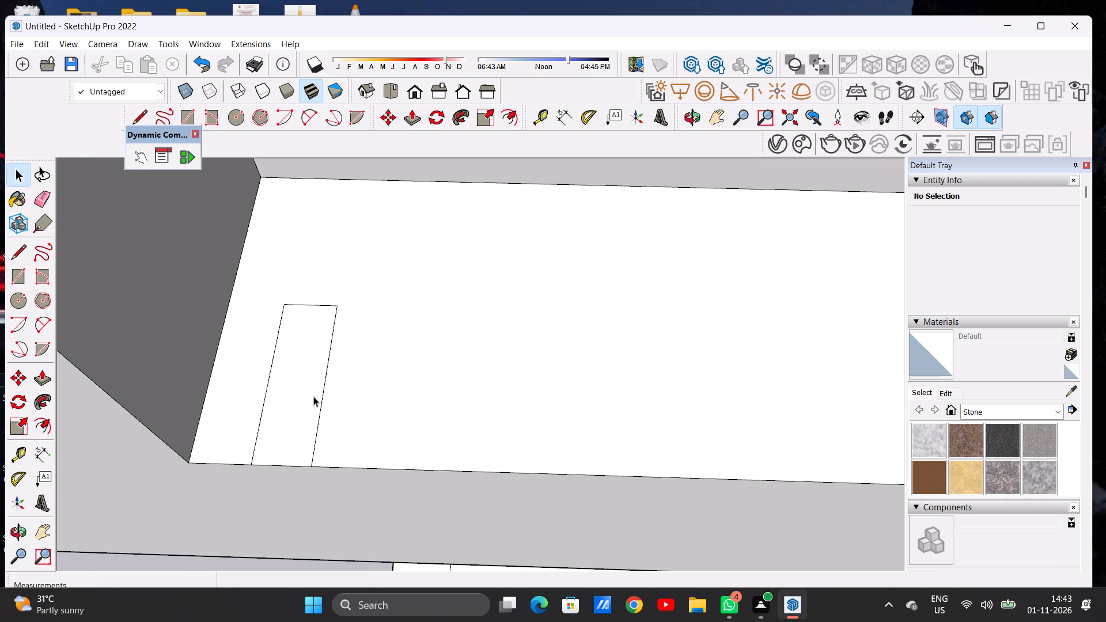
{"action": "key", "text": "r"}
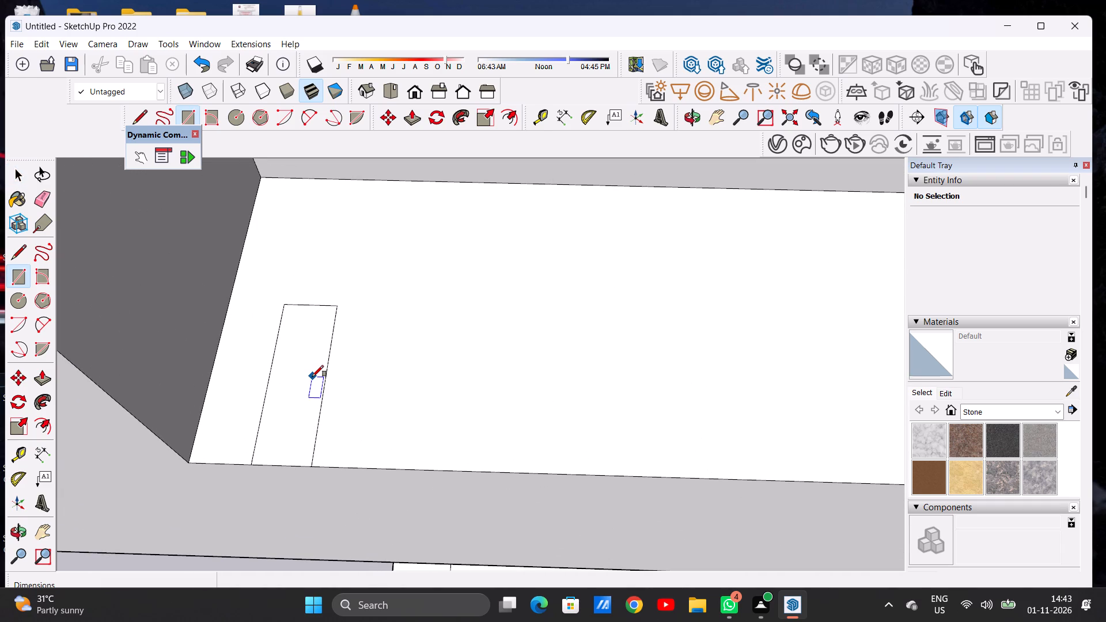
{"action": "left_click", "coordinate": [336, 309]}
{"action": "left_click", "coordinate": [310, 465]}
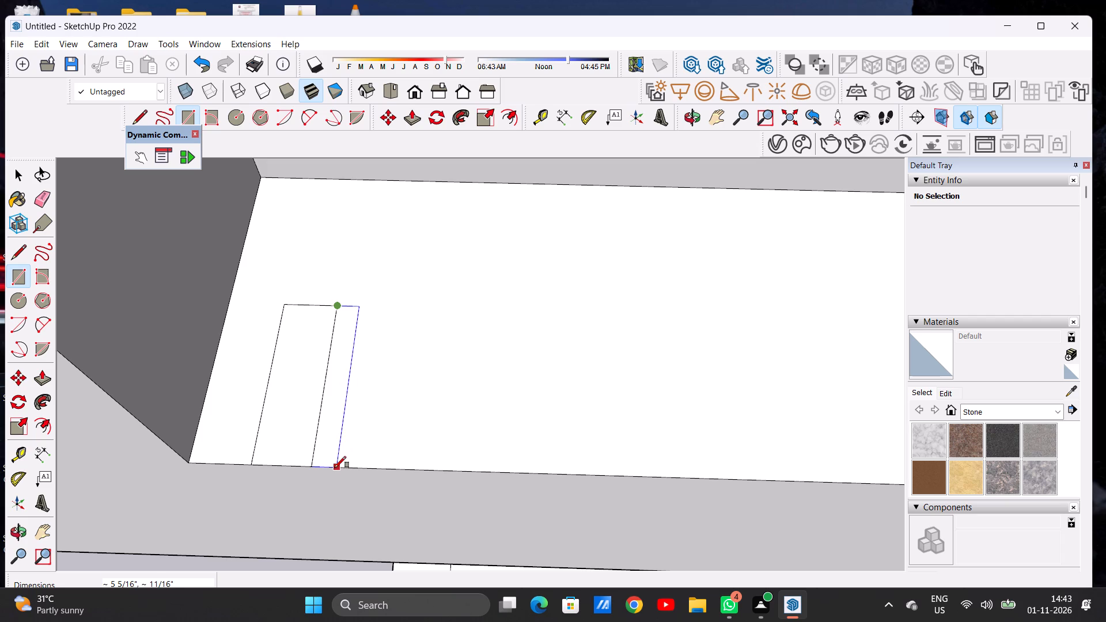
{"action": "left_click", "coordinate": [332, 467]}
{"action": "key", "text": "space"}
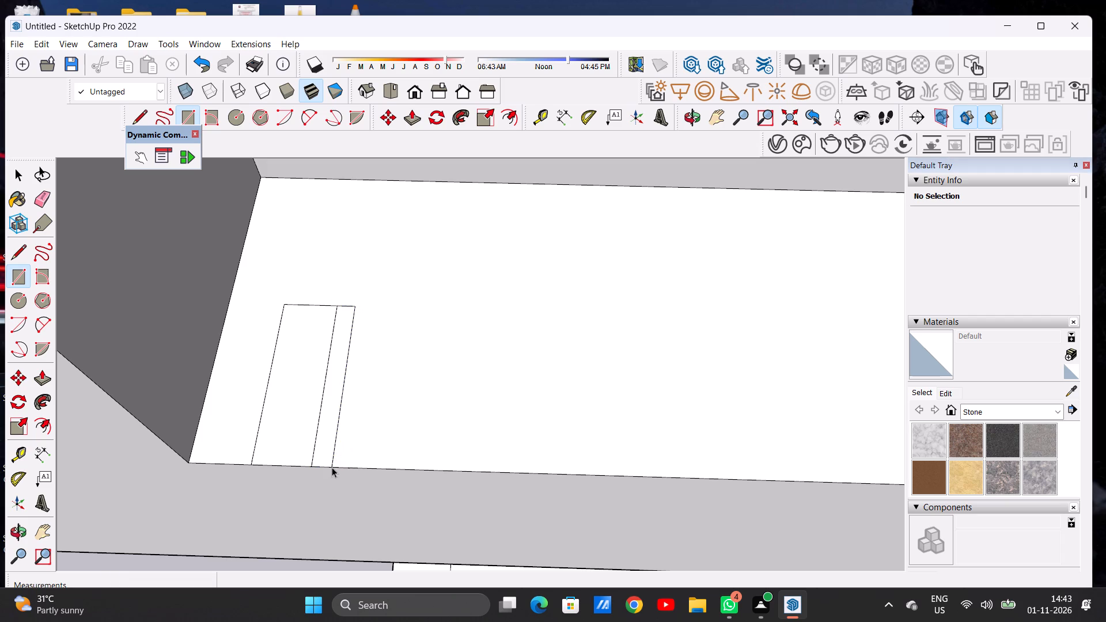
Erase the dividing line between the two adjoining ledge rectangles to merge them into one wider rectangle.
{"action": "type", "text": "E"}
{"action": "left_click_drag", "start_coordinate": [315, 424], "coordinate": [320, 431]}
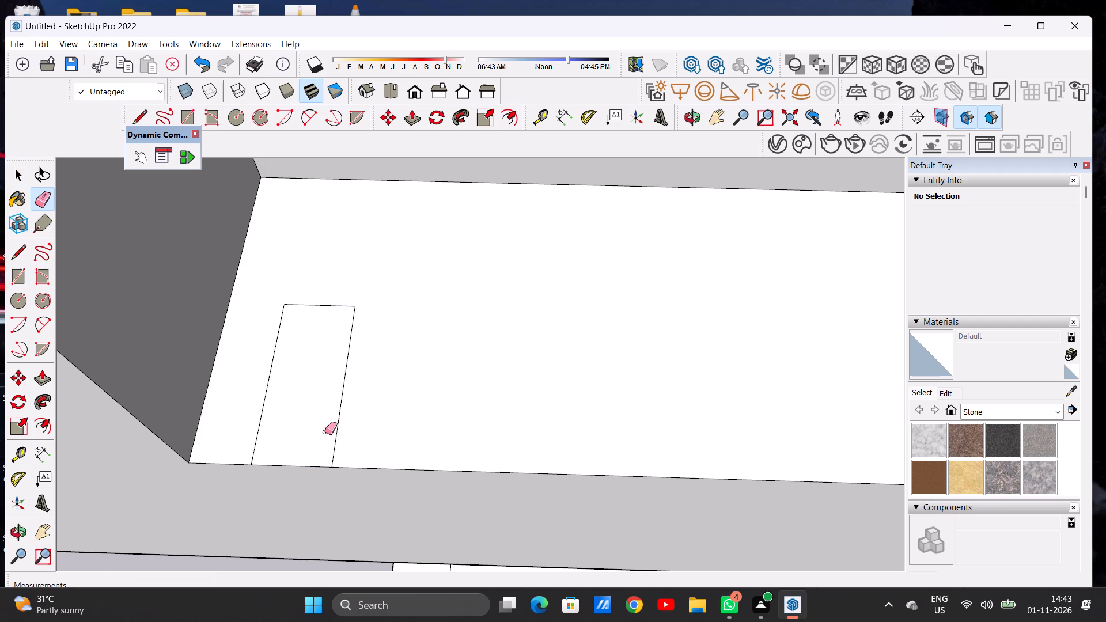
{"action": "scroll", "coordinate": [325, 432], "scroll_direction": "down", "scroll_amount": 16}
{"action": "key", "text": "space"}
Array the widened rectangle along the ledge's front edge as six copies spaced about 3 1/4" apart.
{"action": "scroll", "coordinate": [256, 334], "scroll_direction": "down", "scroll_amount": 10}
{"action": "scroll", "coordinate": [289, 380], "scroll_direction": "up", "scroll_amount": 4}
{"action": "scroll", "coordinate": [287, 389], "scroll_direction": "down", "scroll_amount": 1}
{"action": "scroll", "coordinate": [287, 390], "scroll_direction": "up", "scroll_amount": 1}
{"action": "scroll", "coordinate": [287, 390], "scroll_direction": "down", "scroll_amount": 1}
{"action": "scroll", "coordinate": [287, 390], "scroll_direction": "up", "scroll_amount": 7}
{"action": "double_click", "coordinate": [280, 376]}
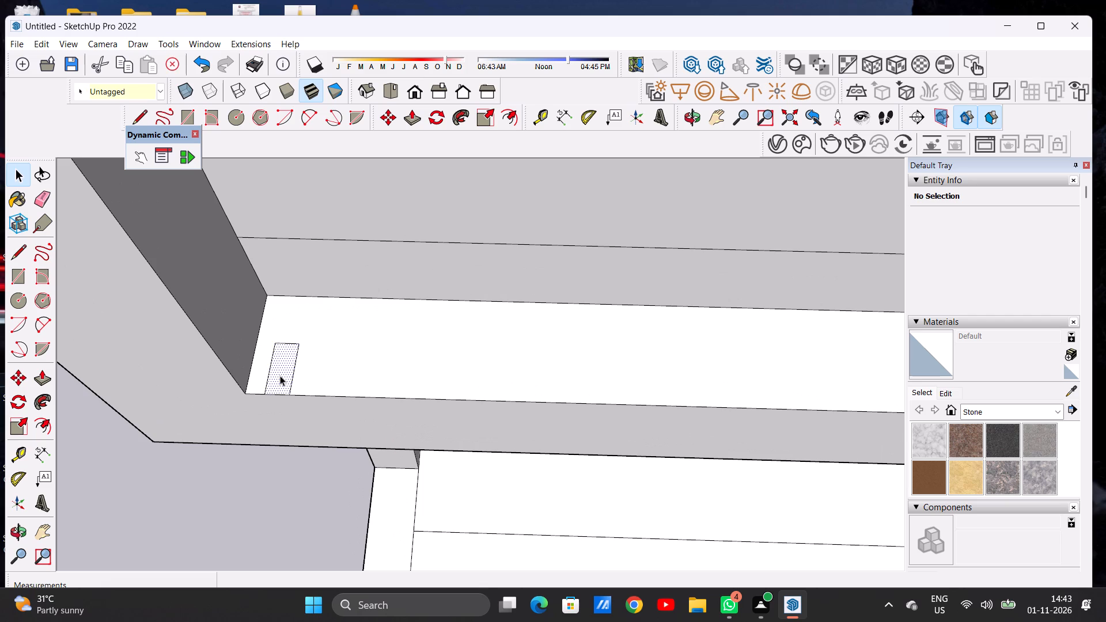
{"action": "key", "text": "m"}
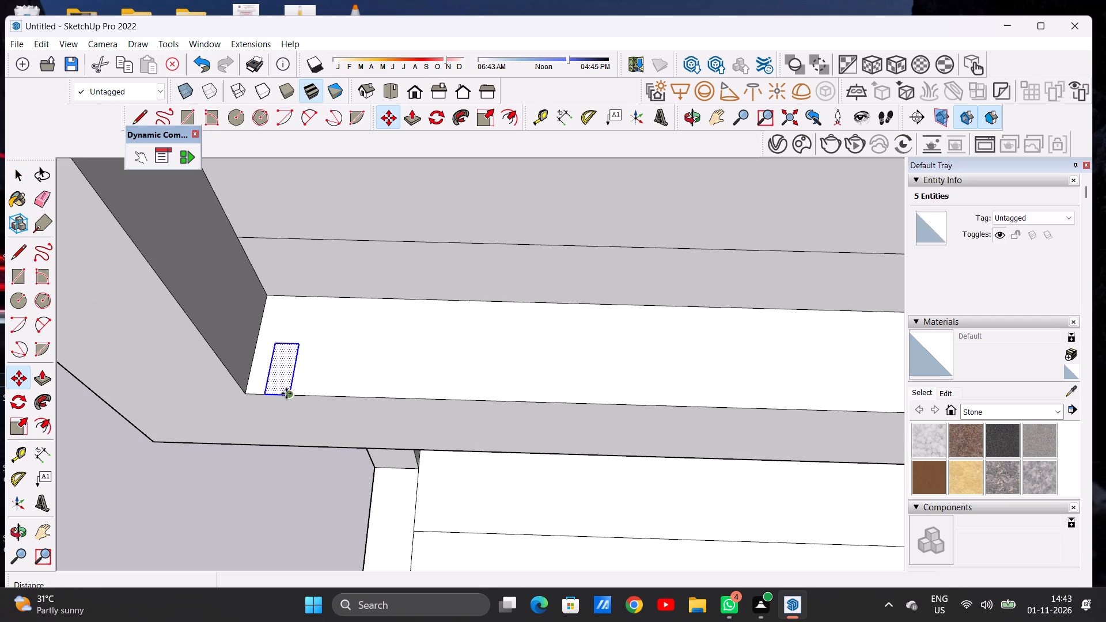
{"action": "left_click", "coordinate": [286, 393]}
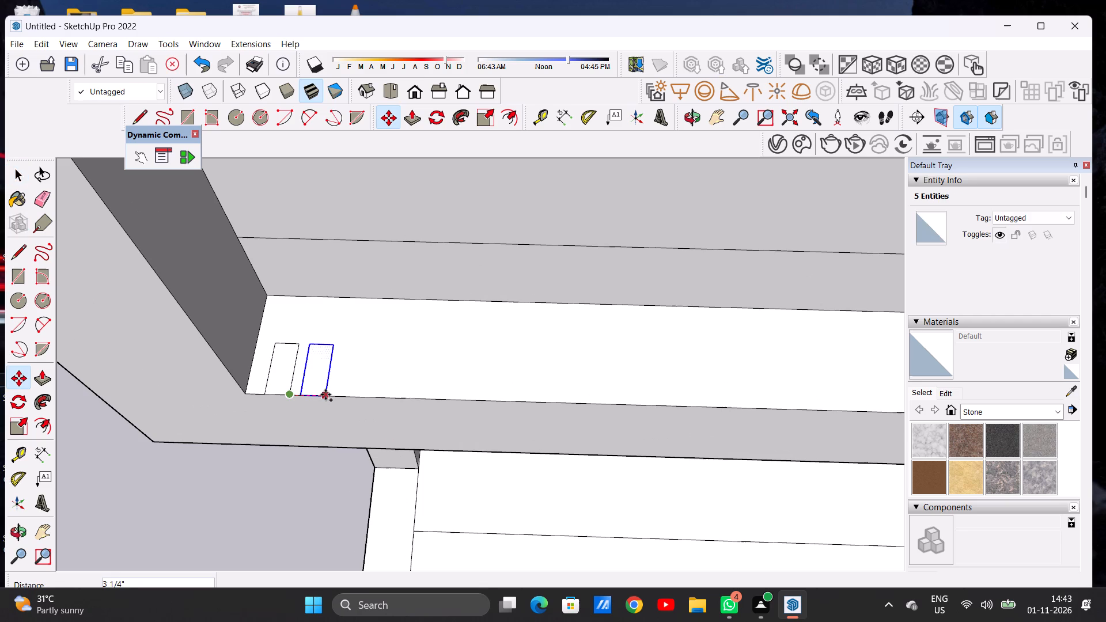
{"action": "left_click", "coordinate": [325, 395]}
{"action": "type", "text": "*6"}
{"action": "key", "text": "Return"}
{"action": "key", "text": "space"}
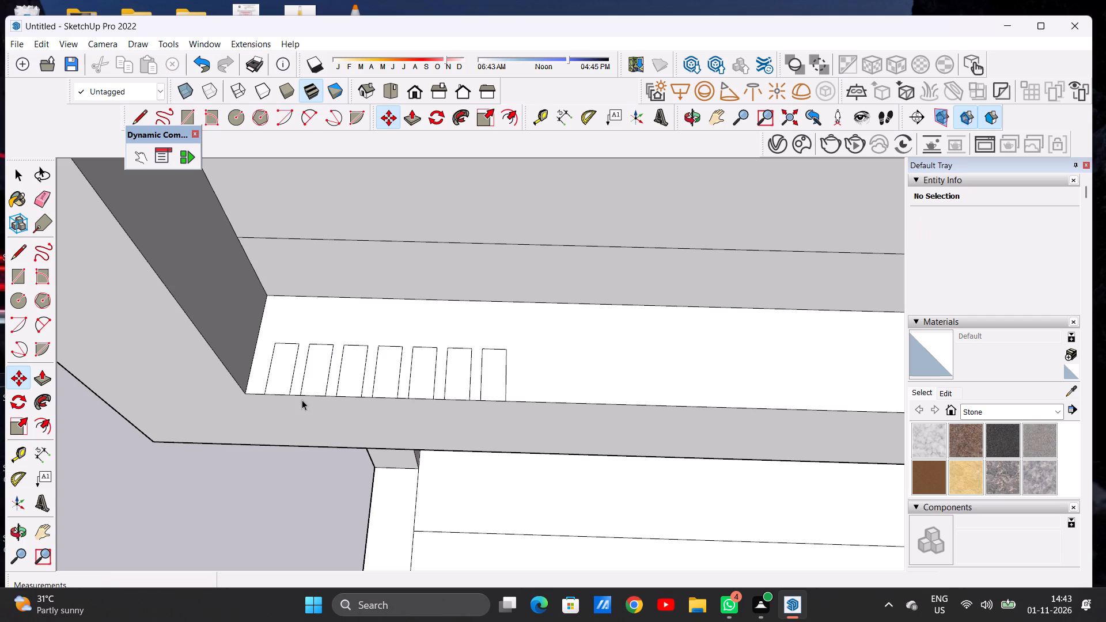
Copy the last rectangle of the row about 3 13/16" further along the ledge's front edge.
{"action": "scroll", "coordinate": [300, 402], "scroll_direction": "down", "scroll_amount": 18}
{"action": "middle_click_drag", "start_coordinate": [424, 396], "coordinate": [426, 337]}
{"action": "scroll", "coordinate": [420, 344], "scroll_direction": "down", "scroll_amount": 7}
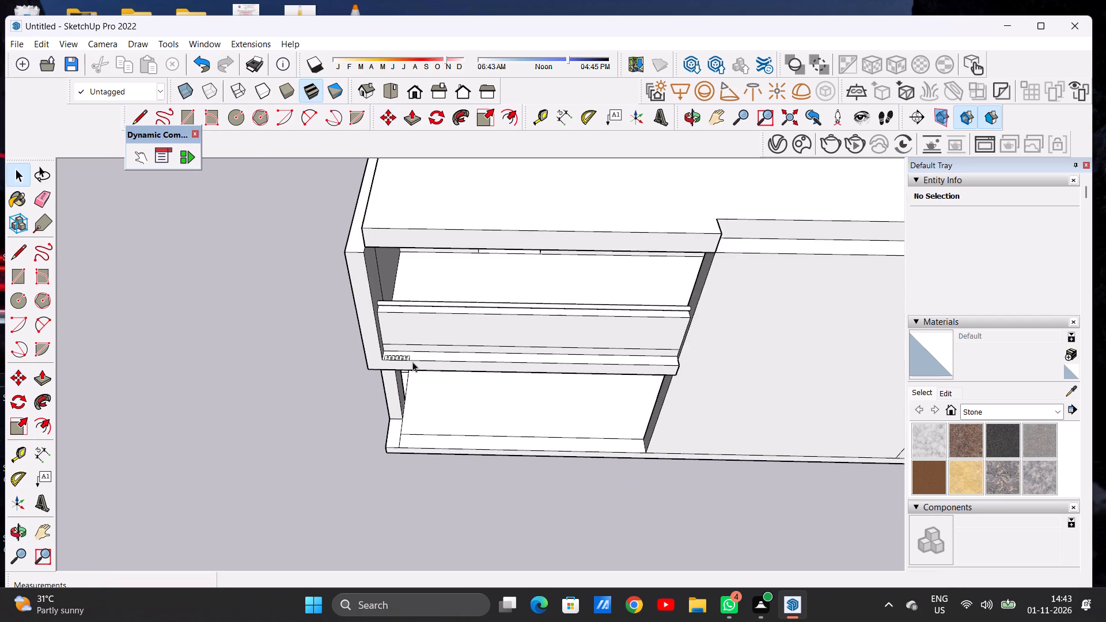
{"action": "middle_click_drag", "start_coordinate": [437, 373], "coordinate": [433, 261]}
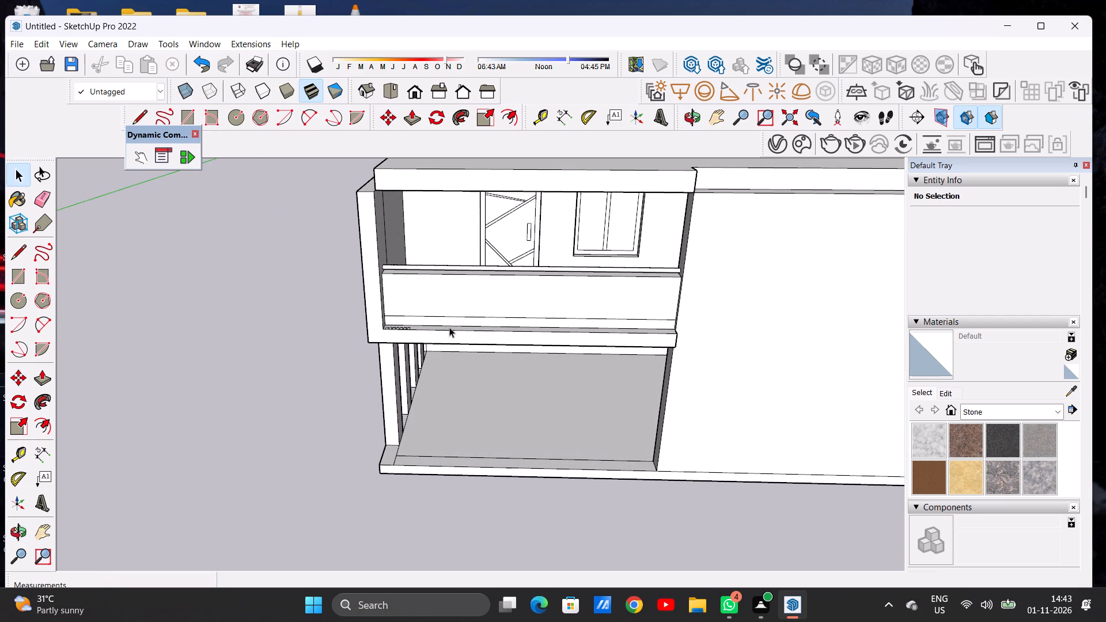
{"action": "middle_click_drag", "start_coordinate": [446, 325], "coordinate": [445, 473]}
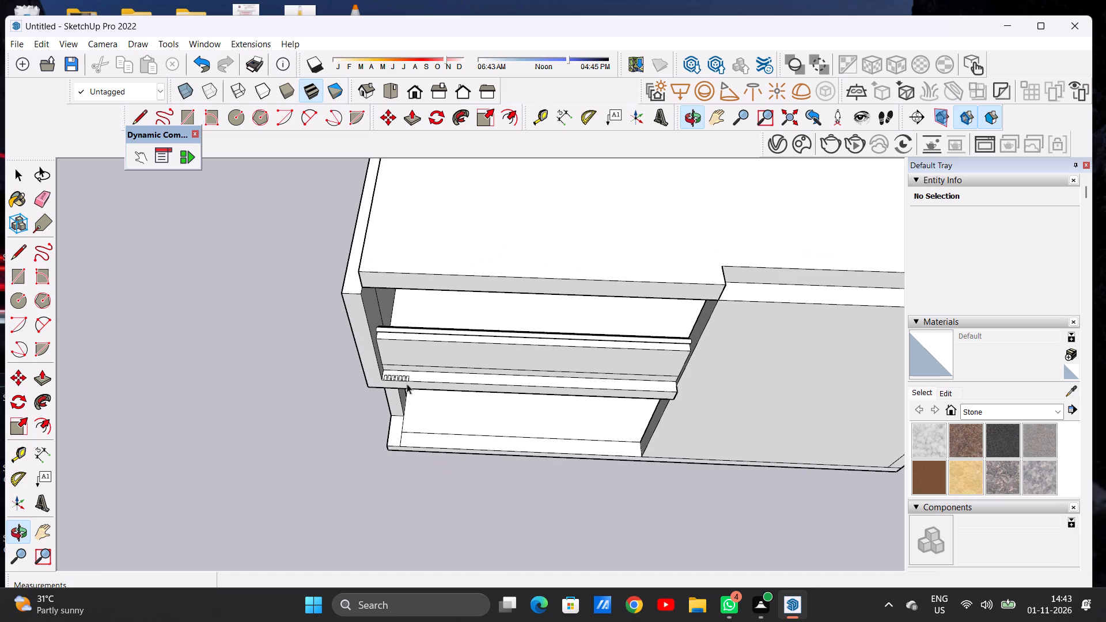
{"action": "scroll", "coordinate": [408, 377], "scroll_direction": "up", "scroll_amount": 1}
{"action": "scroll", "coordinate": [408, 377], "scroll_direction": "down", "scroll_amount": 1}
{"action": "scroll", "coordinate": [408, 377], "scroll_direction": "up", "scroll_amount": 14}
{"action": "scroll", "coordinate": [408, 381], "scroll_direction": "down", "scroll_amount": 1}
{"action": "scroll", "coordinate": [408, 381], "scroll_direction": "up", "scroll_amount": 5}
{"action": "scroll", "coordinate": [408, 381], "scroll_direction": "down", "scroll_amount": 1}
{"action": "scroll", "coordinate": [408, 381], "scroll_direction": "up", "scroll_amount": 2}
{"action": "double_click", "coordinate": [408, 381]}
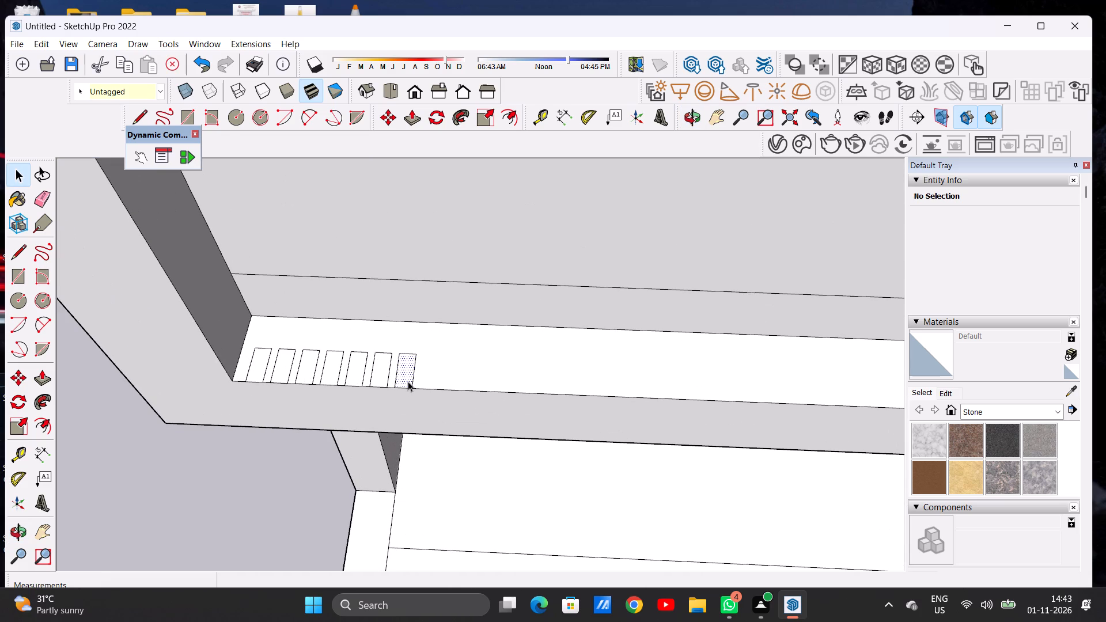
{"action": "key", "text": "m"}
{"action": "left_click", "coordinate": [411, 390]}
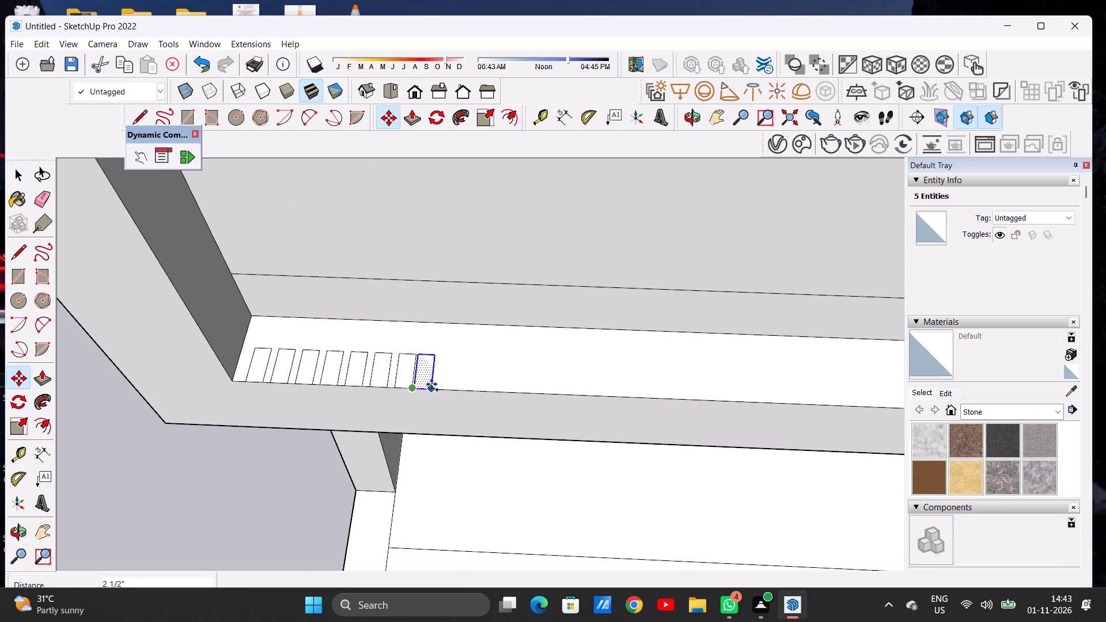
{"action": "key", "text": "space"}
{"action": "key", "text": "m"}
{"action": "middle_click_drag", "start_coordinate": [421, 403], "coordinate": [419, 447]}
{"action": "scroll", "coordinate": [417, 399], "scroll_direction": "up", "scroll_amount": 1}
{"action": "scroll", "coordinate": [417, 399], "scroll_direction": "down", "scroll_amount": 2}
{"action": "scroll", "coordinate": [417, 399], "scroll_direction": "up", "scroll_amount": 5}
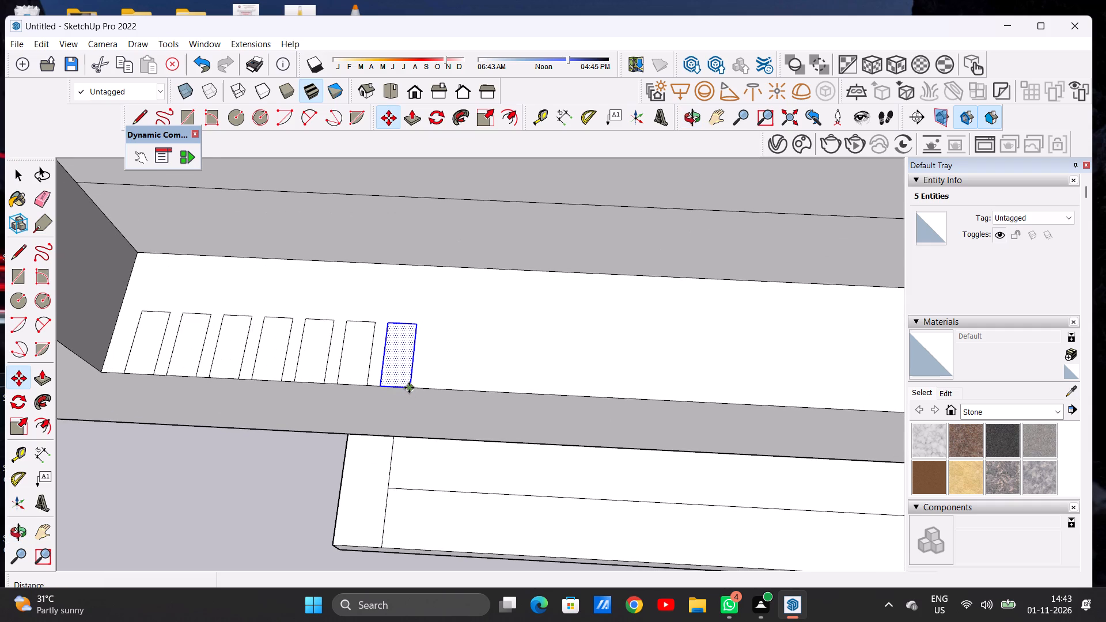
{"action": "left_click", "coordinate": [409, 388]}
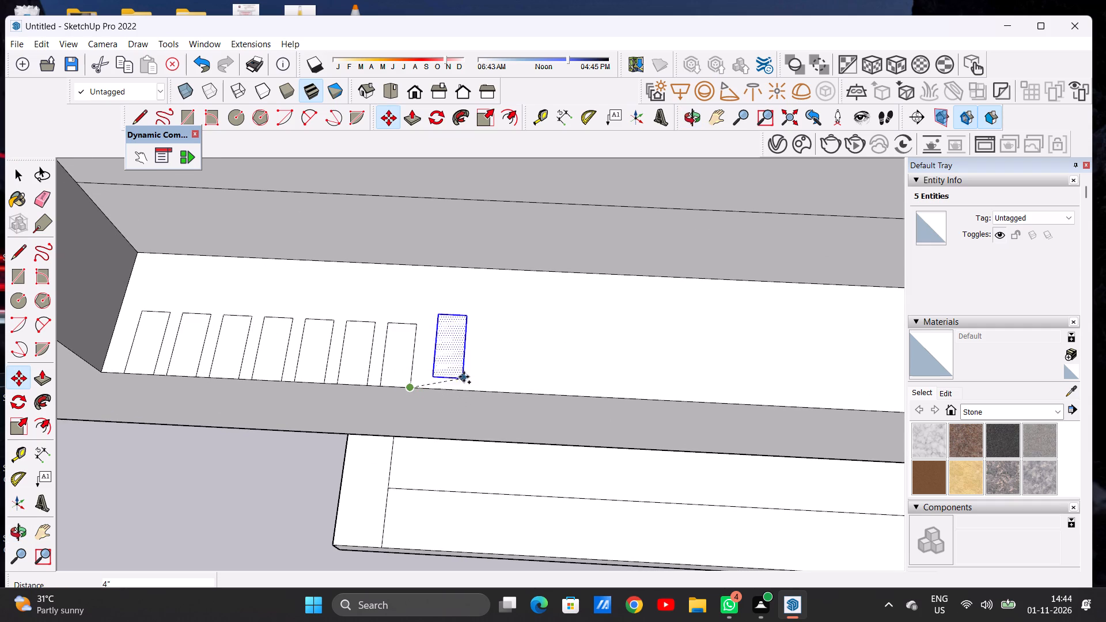
{"action": "left_click", "coordinate": [461, 388]}
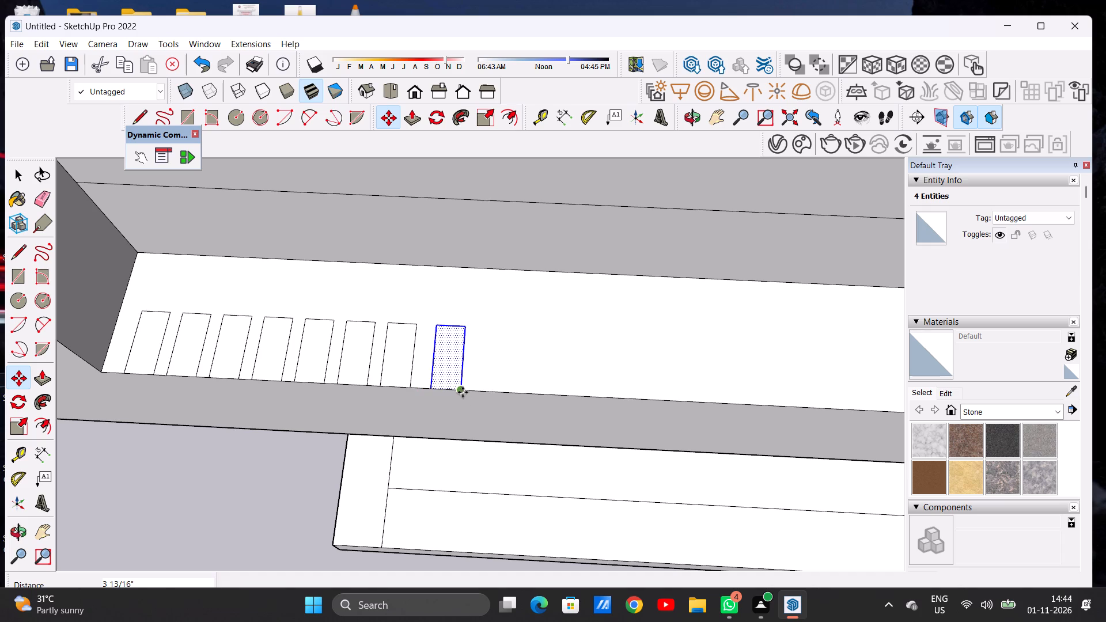
Move the new rectangle about 5/16" back along the ledge edge toward the row.
{"action": "left_click", "coordinate": [463, 392]}
{"action": "left_click", "coordinate": [456, 392]}
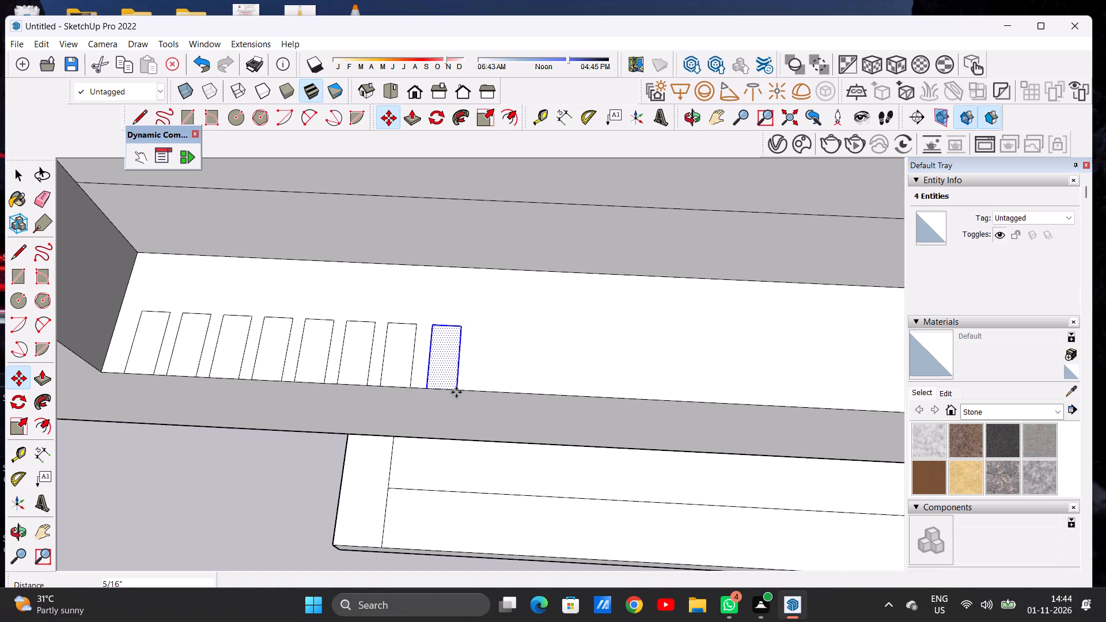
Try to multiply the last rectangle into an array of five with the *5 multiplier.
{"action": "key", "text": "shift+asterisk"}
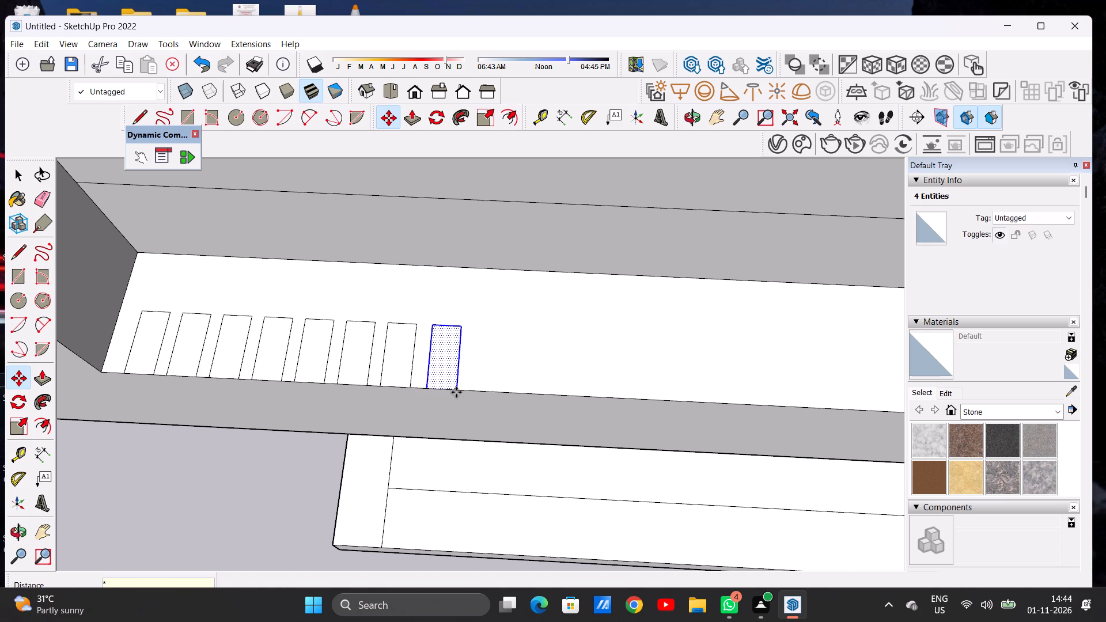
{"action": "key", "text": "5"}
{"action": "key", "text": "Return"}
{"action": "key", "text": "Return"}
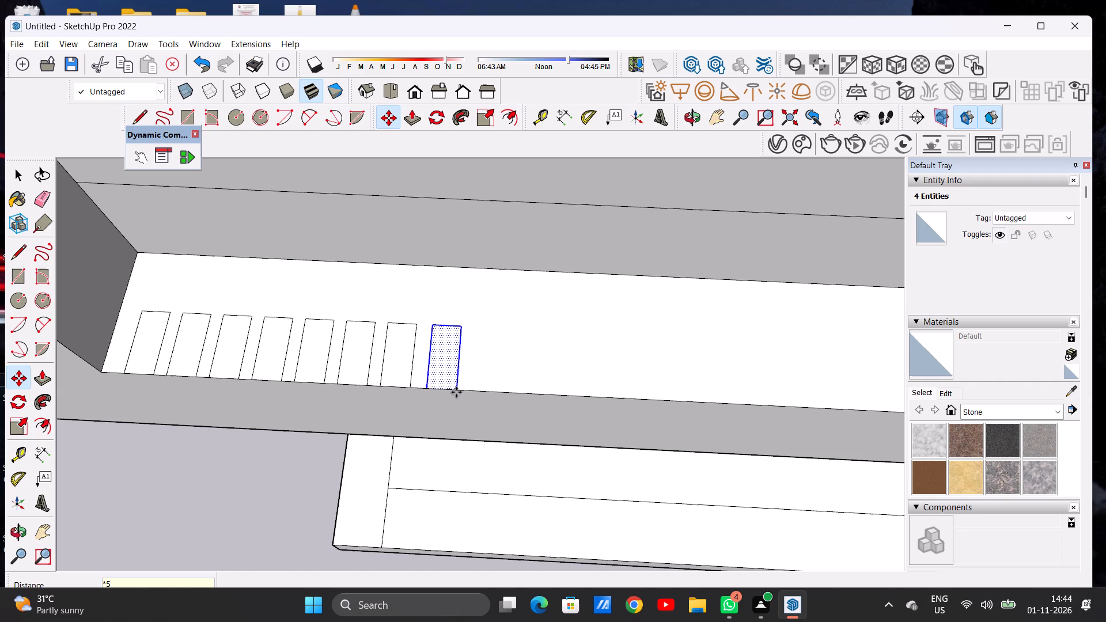
Array the last rectangle of the row along the ledge's front edge as five copies spaced about 3 7/16" apart.
{"action": "left_click", "coordinate": [456, 392]}
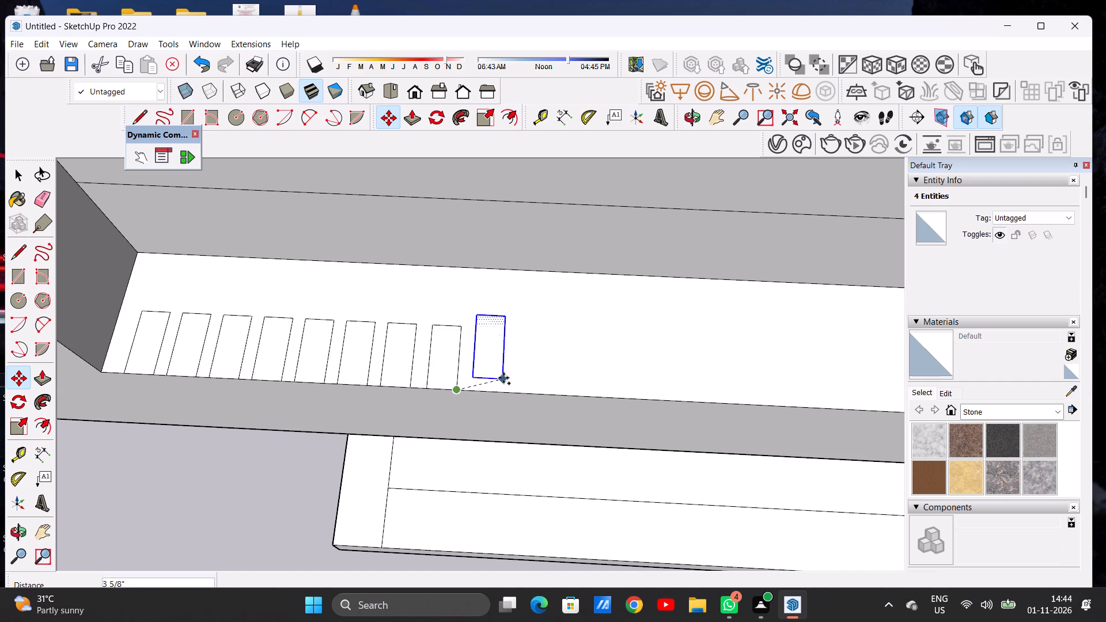
{"action": "left_click", "coordinate": [503, 392]}
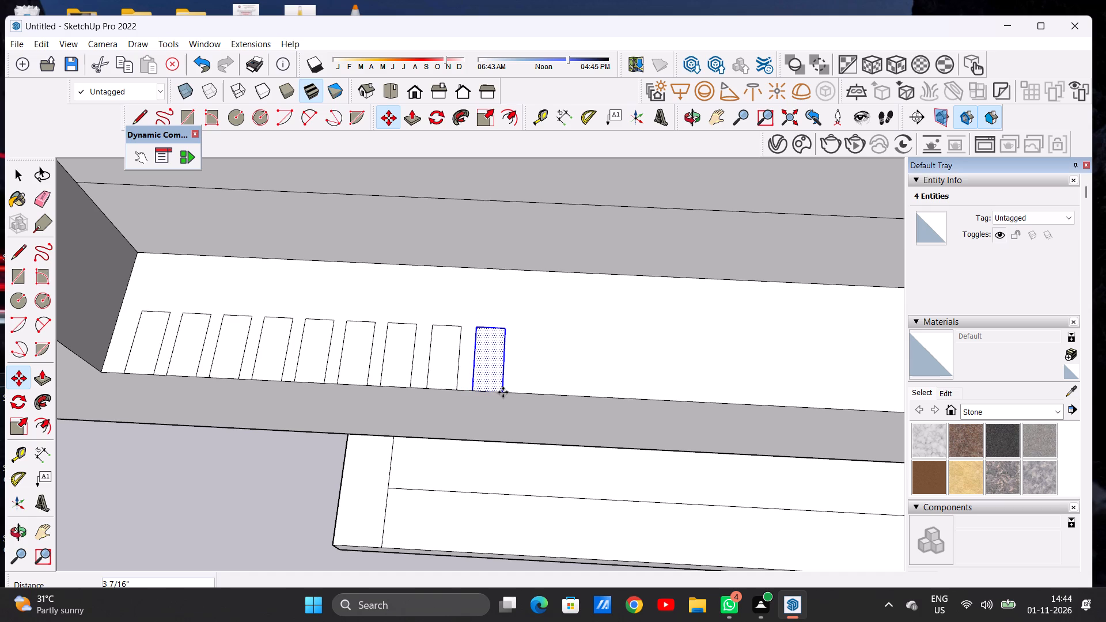
{"action": "key", "text": "shift+asterisk"}
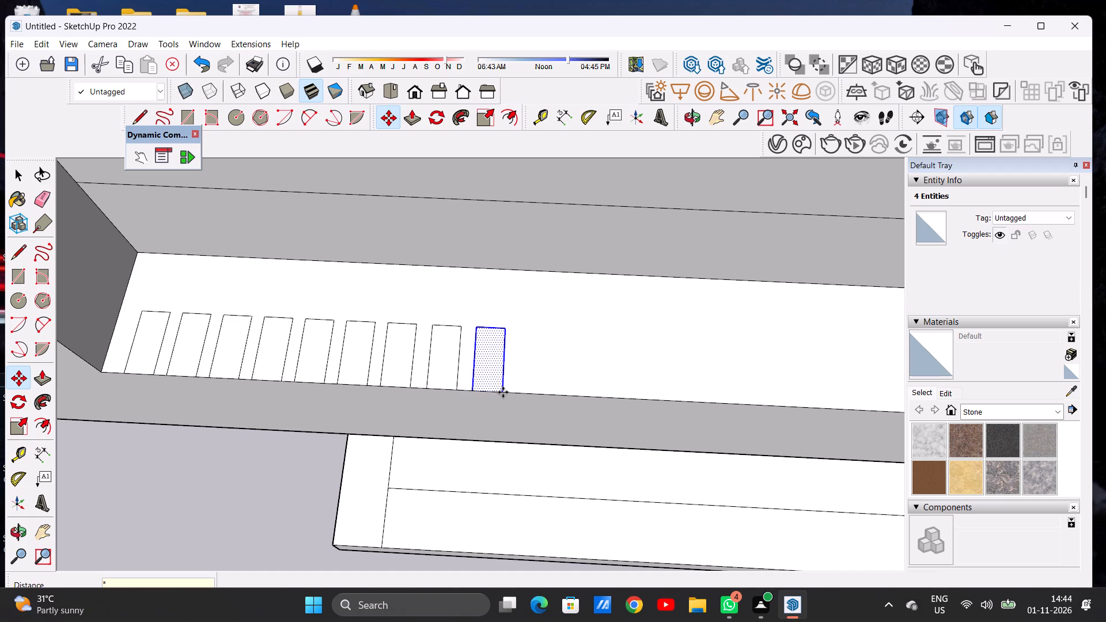
{"action": "key", "text": "5"}
{"action": "key", "text": "Return"}
{"action": "key", "text": "space"}
Examine how far the row of rectangles extends along the balcony ledge.
{"action": "scroll", "coordinate": [401, 409], "scroll_direction": "down", "scroll_amount": 10}
{"action": "scroll", "coordinate": [401, 409], "scroll_direction": "up", "scroll_amount": 1}
{"action": "scroll", "coordinate": [343, 387], "scroll_direction": "down", "scroll_amount": 9}
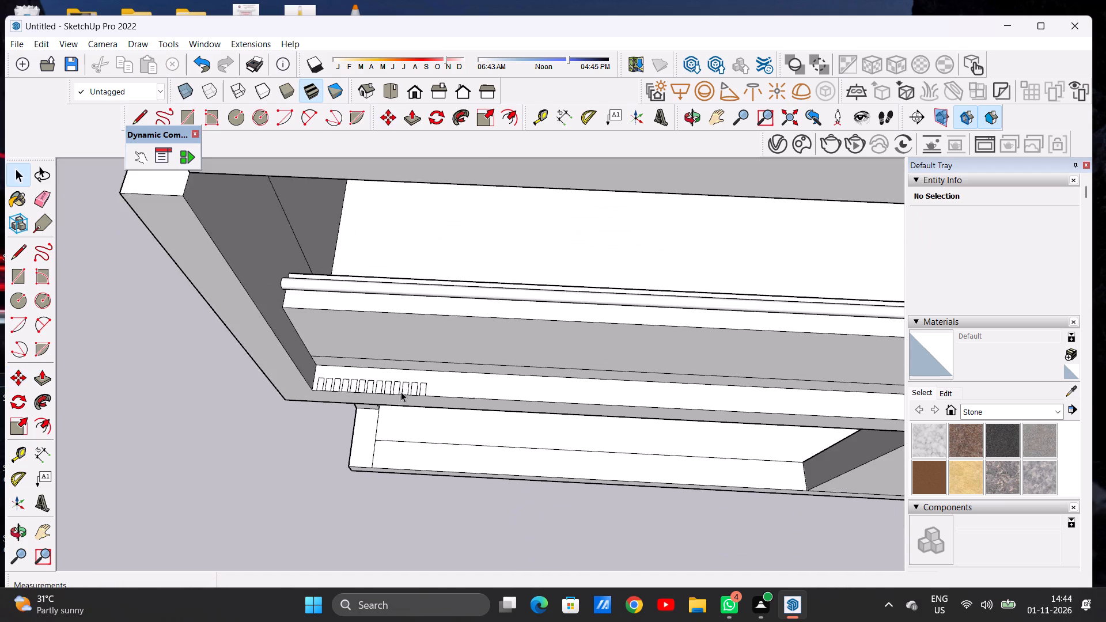
{"action": "middle_click_drag", "start_coordinate": [430, 396], "coordinate": [435, 280]}
{"action": "scroll", "coordinate": [438, 299], "scroll_direction": "up", "scroll_amount": 1}
{"action": "scroll", "coordinate": [441, 366], "scroll_direction": "down", "scroll_amount": 6}
{"action": "middle_click_drag", "start_coordinate": [447, 386], "coordinate": [441, 312]}
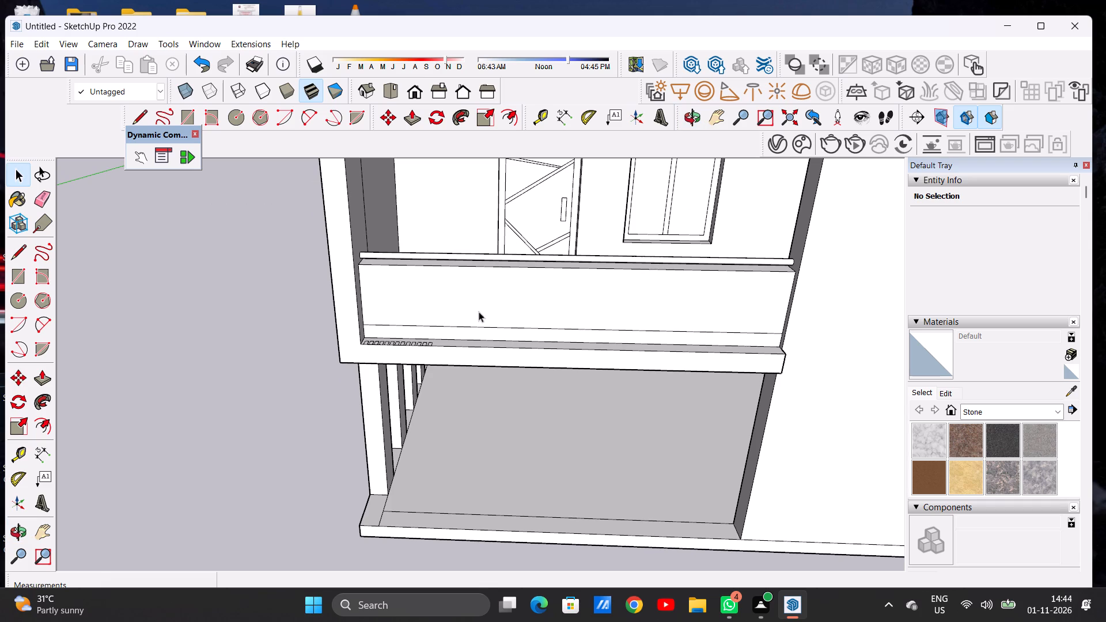
Array the row's last rectangle along the ledge's front edge as five more copies spaced about 3 11/16" apart.
{"action": "middle_click_drag", "start_coordinate": [461, 339], "coordinate": [455, 490]}
{"action": "scroll", "coordinate": [441, 426], "scroll_direction": "up", "scroll_amount": 8}
{"action": "scroll", "coordinate": [408, 366], "scroll_direction": "up", "scroll_amount": 7}
{"action": "scroll", "coordinate": [404, 361], "scroll_direction": "down", "scroll_amount": 1}
{"action": "double_click", "coordinate": [402, 275]}
{"action": "scroll", "coordinate": [423, 278], "scroll_direction": "down", "scroll_amount": 8}
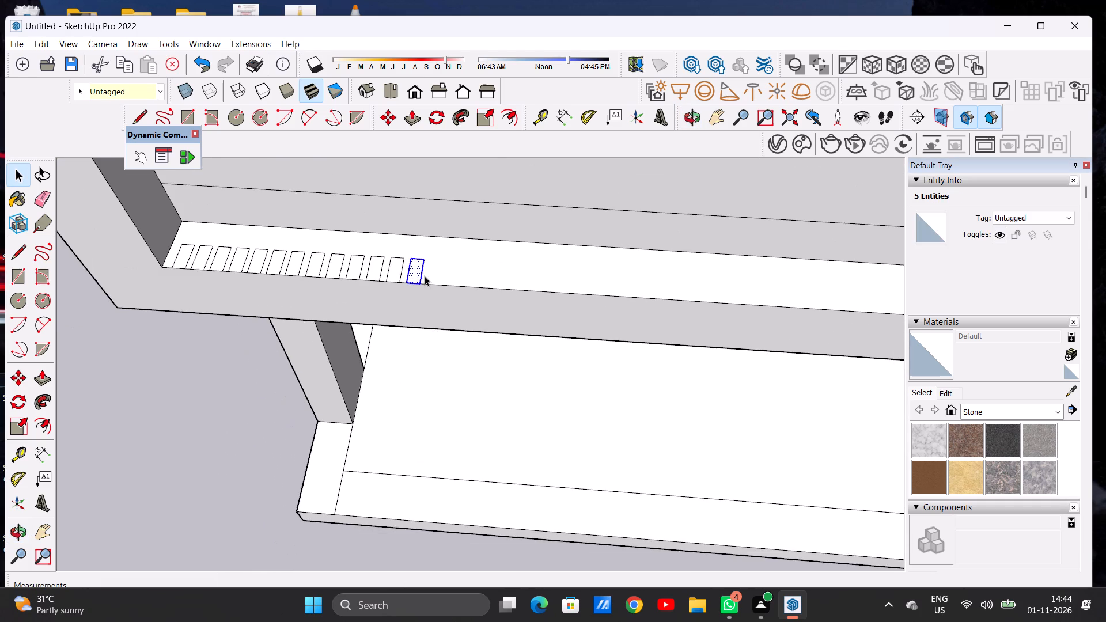
{"action": "middle_click_drag", "start_coordinate": [425, 308], "coordinate": [432, 403]}
{"action": "scroll", "coordinate": [416, 346], "scroll_direction": "down", "scroll_amount": 7}
{"action": "scroll", "coordinate": [423, 329], "scroll_direction": "up", "scroll_amount": 9}
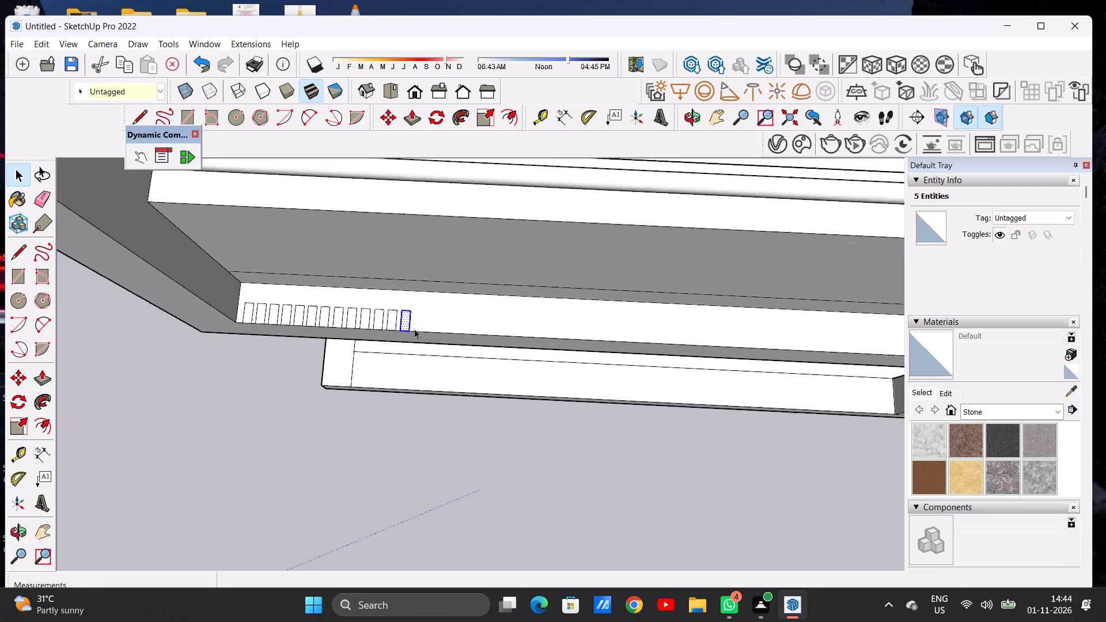
{"action": "scroll", "coordinate": [414, 329], "scroll_direction": "up", "scroll_amount": 4}
{"action": "scroll", "coordinate": [414, 329], "scroll_direction": "down", "scroll_amount": 1}
{"action": "scroll", "coordinate": [414, 329], "scroll_direction": "up", "scroll_amount": 3}
{"action": "key", "text": "m"}
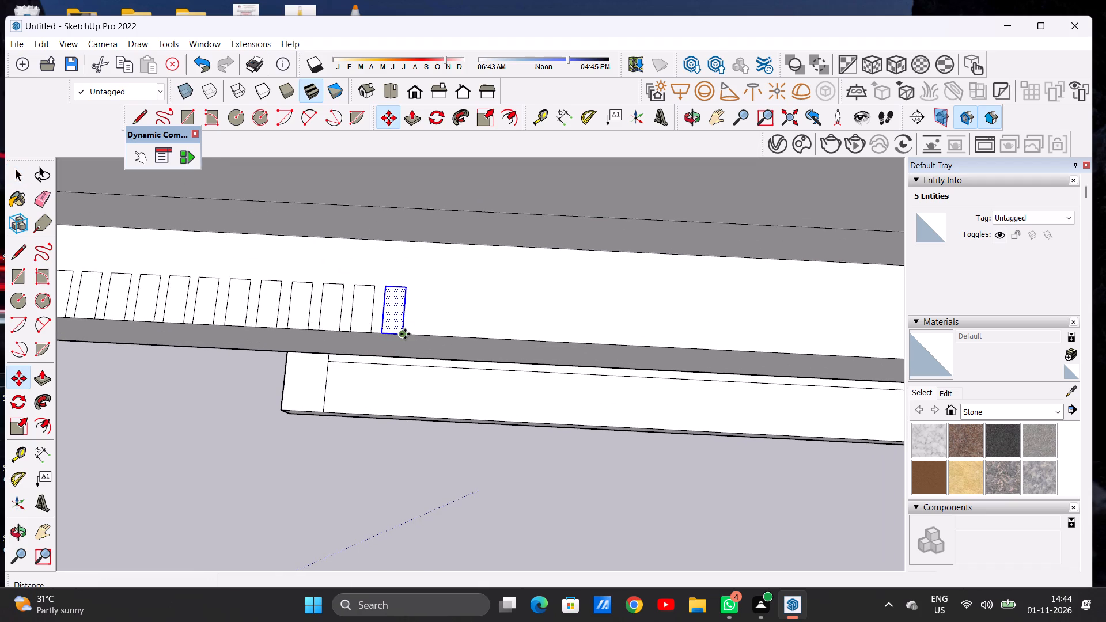
{"action": "left_click", "coordinate": [405, 334]}
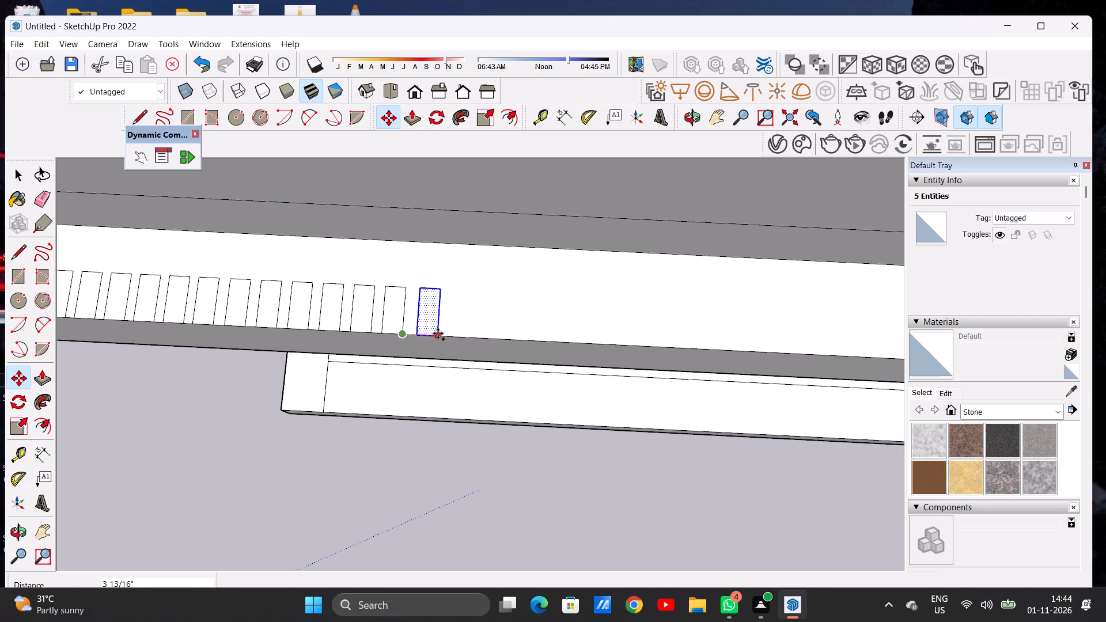
{"action": "left_click", "coordinate": [437, 333]}
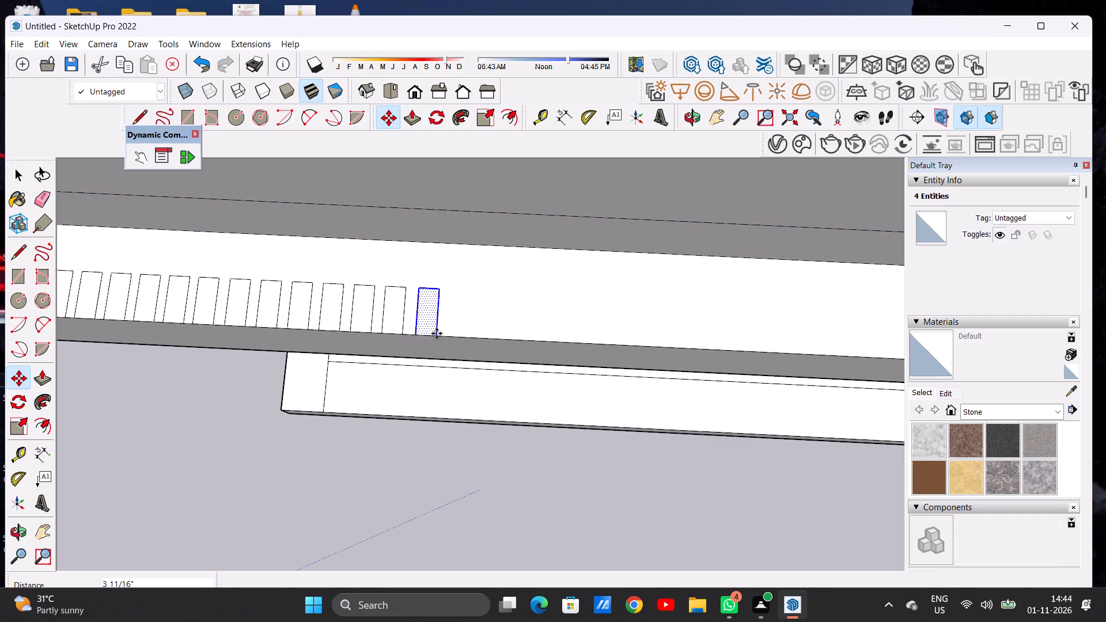
{"action": "key", "text": "shift+asterisk"}
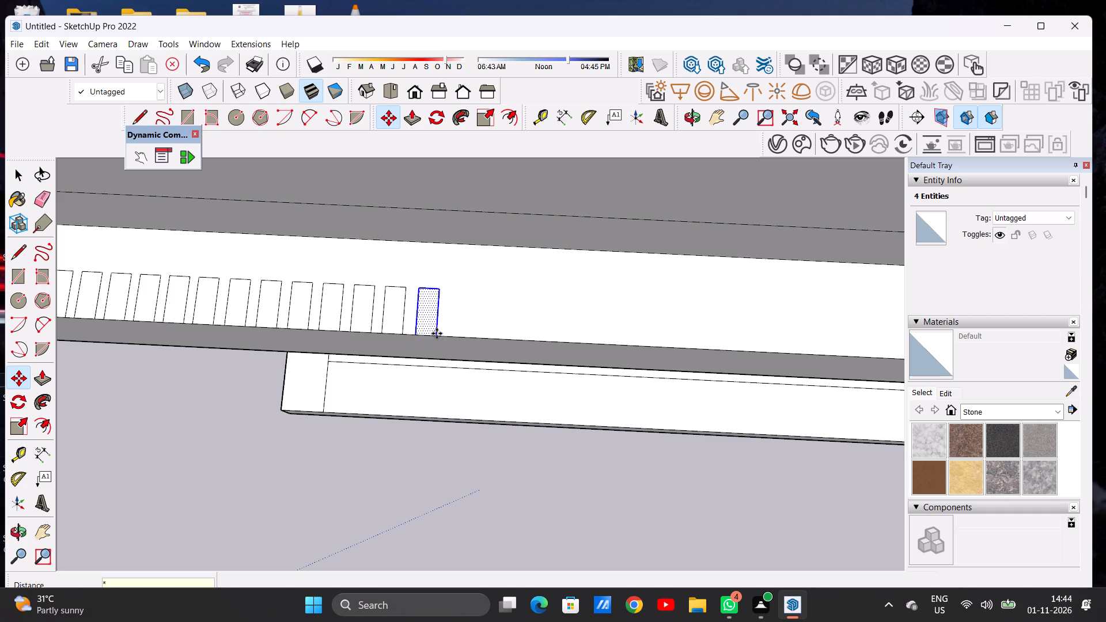
{"action": "key", "text": "5"}
{"action": "key", "text": "Return"}
{"action": "key", "text": "space"}
Examine the extended row of rectangles against the full length of the balcony front.
{"action": "scroll", "coordinate": [403, 336], "scroll_direction": "down", "scroll_amount": 4}
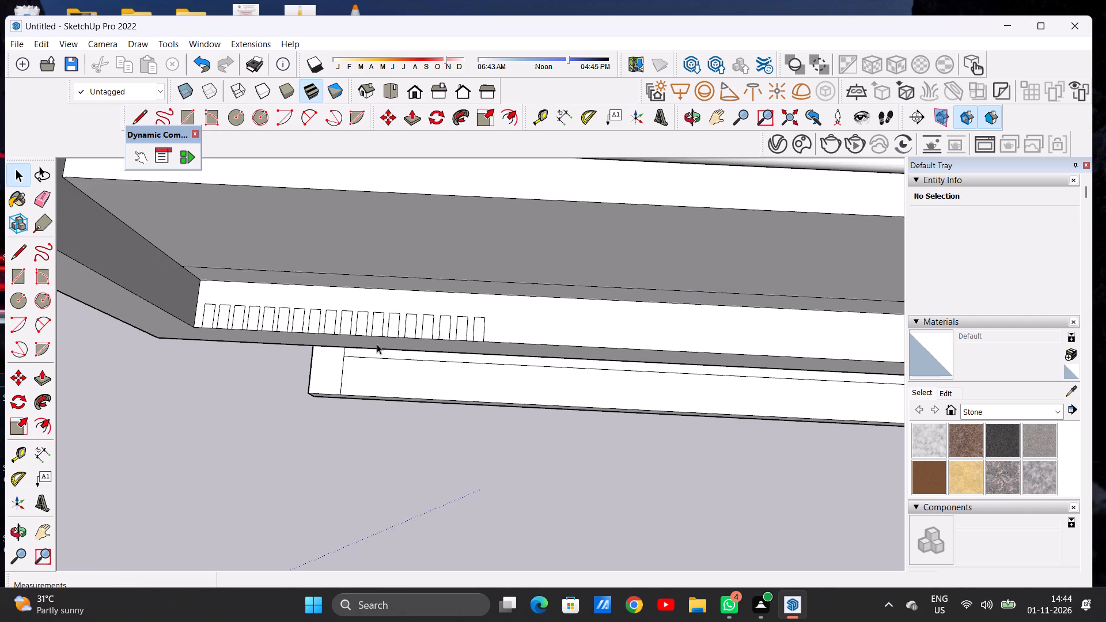
{"action": "scroll", "coordinate": [377, 344], "scroll_direction": "down", "scroll_amount": 11}
{"action": "middle_click_drag", "start_coordinate": [383, 345], "coordinate": [395, 219]}
{"action": "scroll", "coordinate": [392, 298], "scroll_direction": "down", "scroll_amount": 12}
{"action": "middle_click_drag", "start_coordinate": [412, 345], "coordinate": [408, 302]}
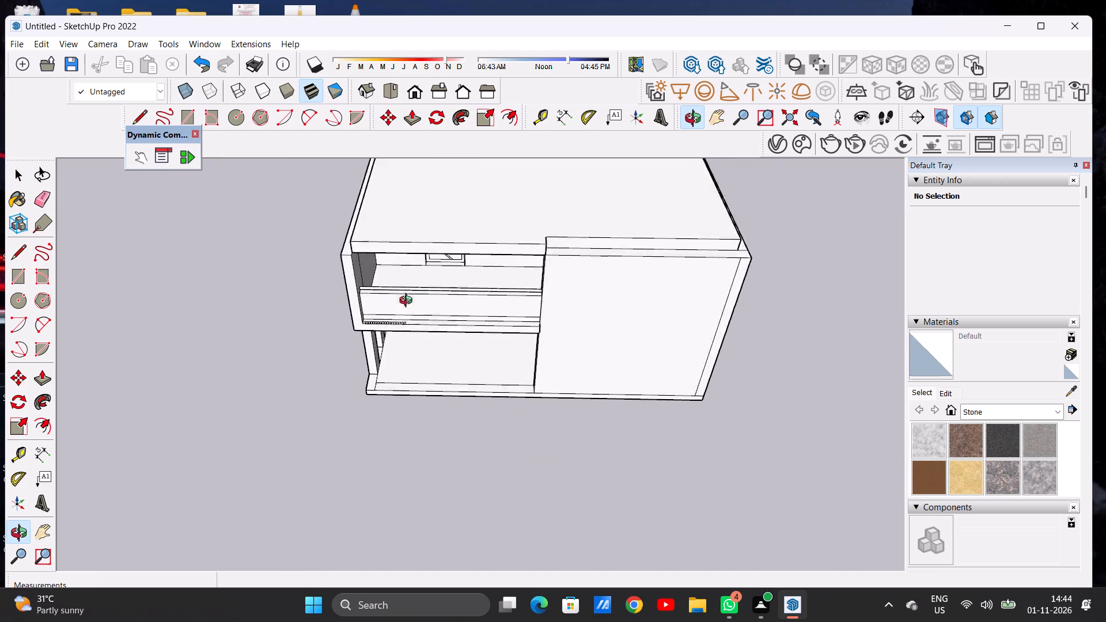
{"action": "middle_click_drag", "start_coordinate": [408, 302], "coordinate": [406, 214]}
{"action": "scroll", "coordinate": [421, 305], "scroll_direction": "up", "scroll_amount": 2}
{"action": "scroll", "coordinate": [421, 305], "scroll_direction": "down", "scroll_amount": 1}
{"action": "scroll", "coordinate": [421, 305], "scroll_direction": "up", "scroll_amount": 10}
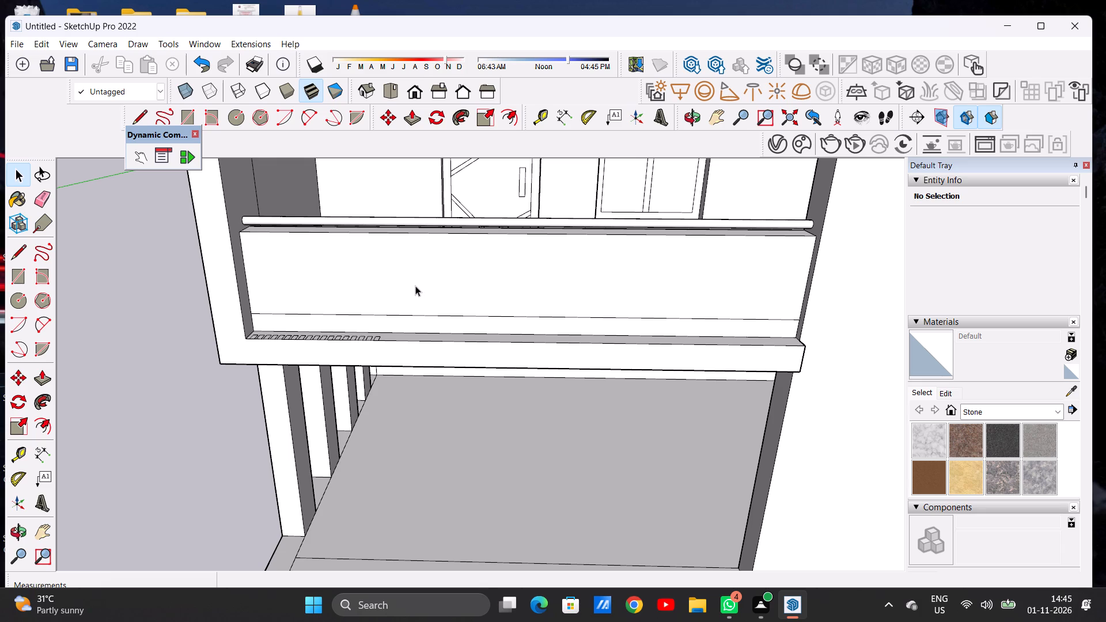
Array the row's last rectangle along the ledge's front edge as six copies spaced about 3 11/16" apart.
{"action": "scroll", "coordinate": [400, 288], "scroll_direction": "down", "scroll_amount": 6}
{"action": "middle_click_drag", "start_coordinate": [411, 306], "coordinate": [404, 449]}
{"action": "scroll", "coordinate": [366, 364], "scroll_direction": "up", "scroll_amount": 2}
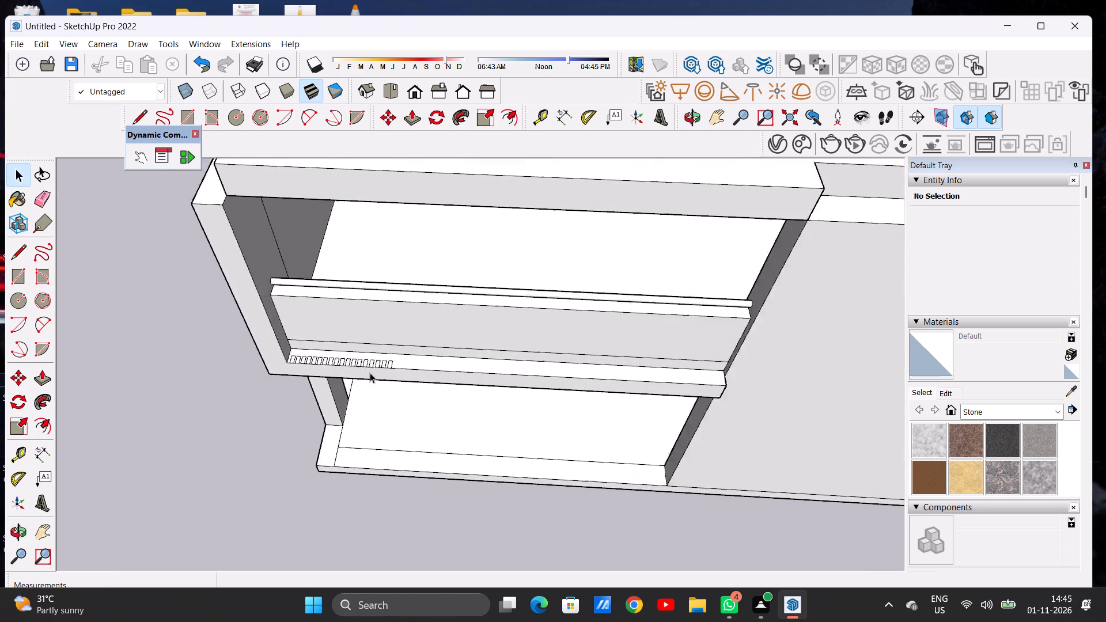
{"action": "scroll", "coordinate": [370, 373], "scroll_direction": "up", "scroll_amount": 12}
{"action": "scroll", "coordinate": [393, 370], "scroll_direction": "down", "scroll_amount": 1}
{"action": "scroll", "coordinate": [431, 360], "scroll_direction": "up", "scroll_amount": 1}
{"action": "scroll", "coordinate": [431, 360], "scroll_direction": "down", "scroll_amount": 1}
{"action": "scroll", "coordinate": [431, 360], "scroll_direction": "up", "scroll_amount": 3}
{"action": "scroll", "coordinate": [427, 359], "scroll_direction": "down", "scroll_amount": 1}
{"action": "double_click", "coordinate": [404, 353]}
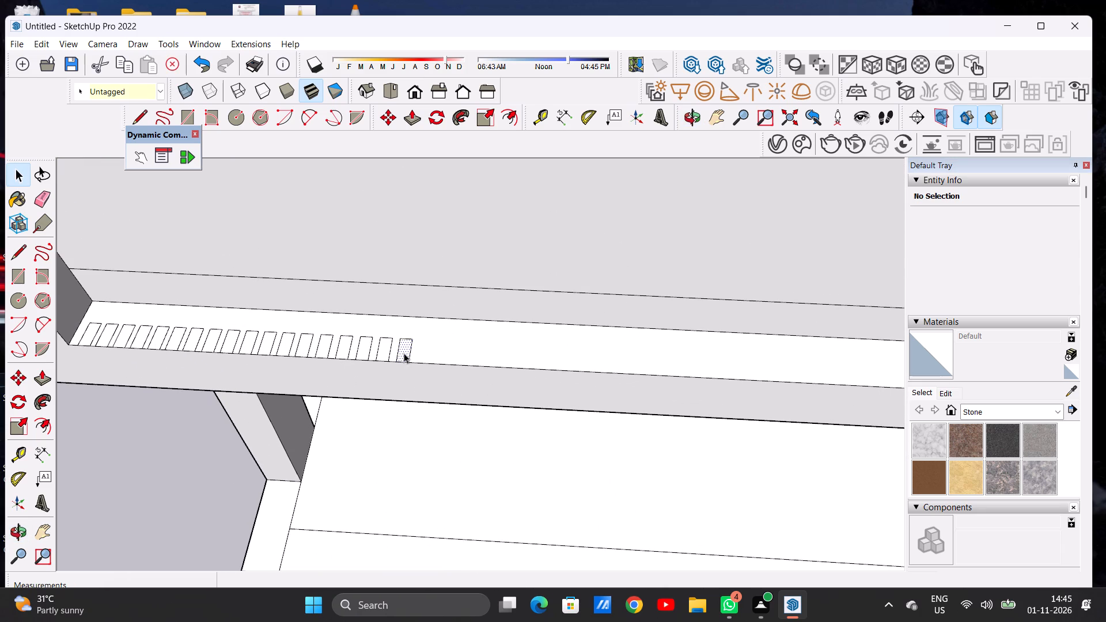
{"action": "scroll", "coordinate": [412, 317], "scroll_direction": "down", "scroll_amount": 10}
{"action": "middle_click_drag", "start_coordinate": [419, 332], "coordinate": [420, 392]}
{"action": "scroll", "coordinate": [425, 355], "scroll_direction": "up", "scroll_amount": 8}
{"action": "scroll", "coordinate": [421, 354], "scroll_direction": "down", "scroll_amount": 1}
{"action": "scroll", "coordinate": [421, 354], "scroll_direction": "up", "scroll_amount": 4}
{"action": "middle_click_drag", "start_coordinate": [408, 356], "coordinate": [416, 370]}
{"action": "key", "text": "m"}
{"action": "scroll", "coordinate": [387, 369], "scroll_direction": "up", "scroll_amount": 4}
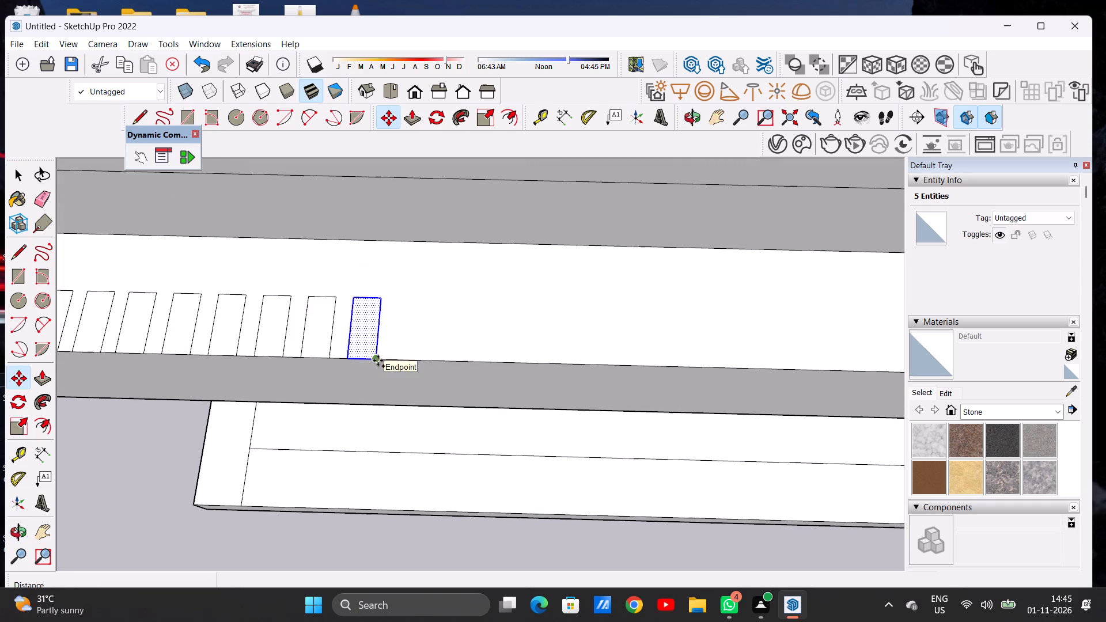
{"action": "left_click", "coordinate": [378, 361]}
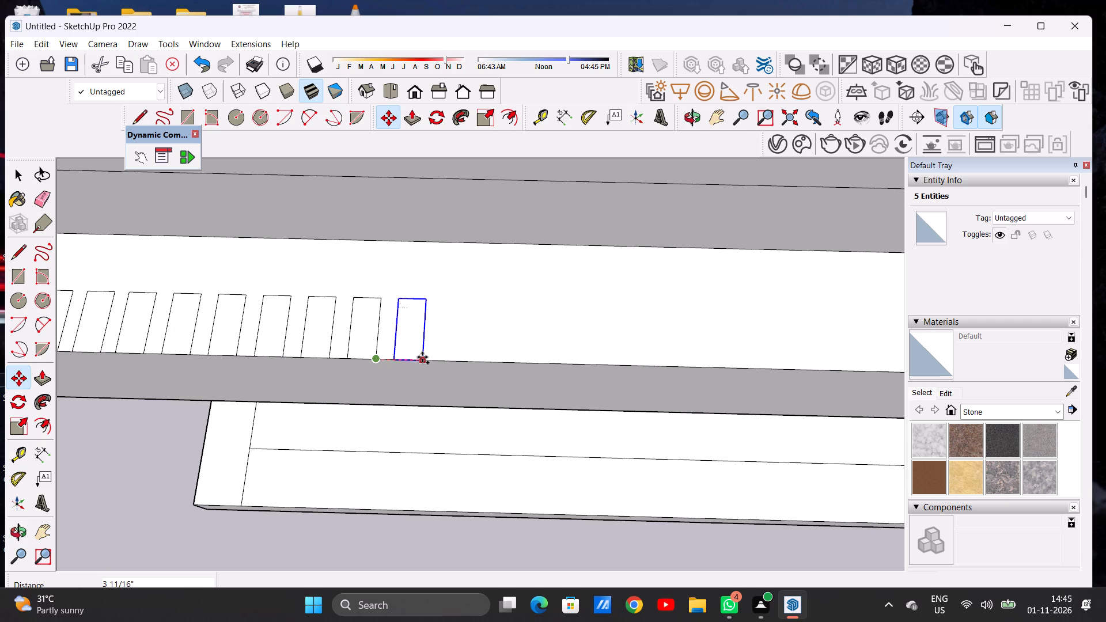
{"action": "left_click", "coordinate": [422, 357]}
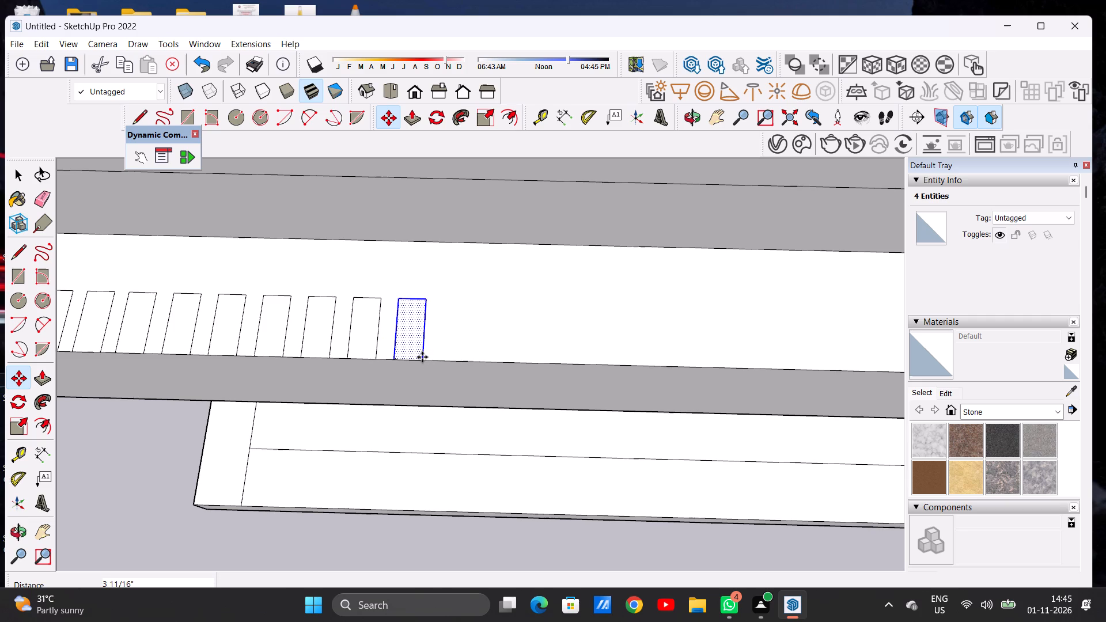
{"action": "key", "text": "shift+asterisk"}
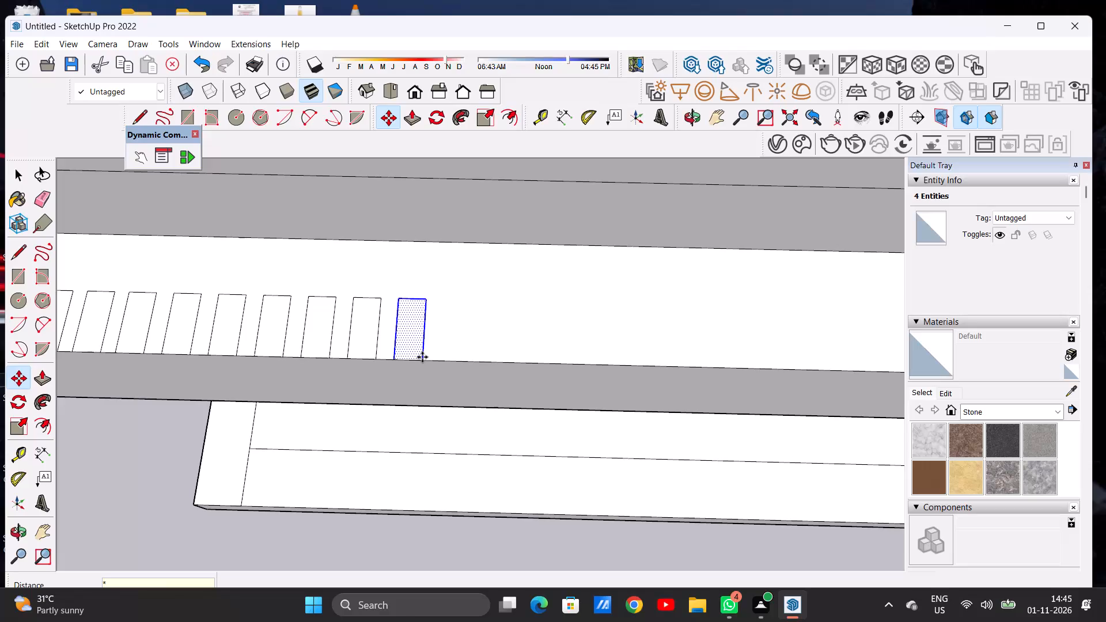
{"action": "key", "text": "6"}
{"action": "key", "text": "Return"}
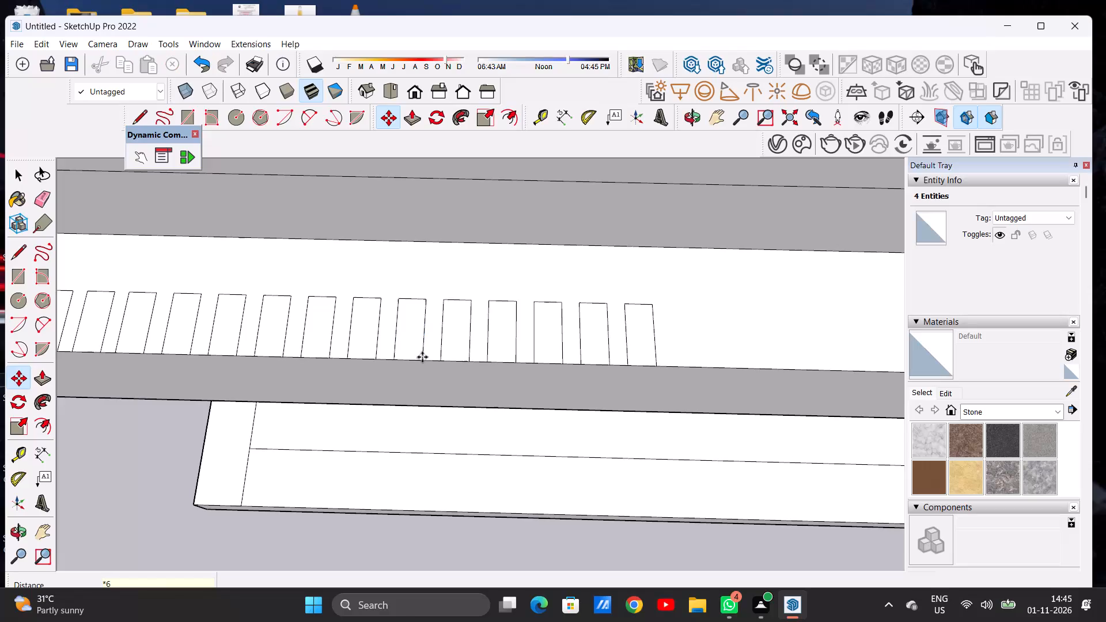
{"action": "key", "text": "space"}
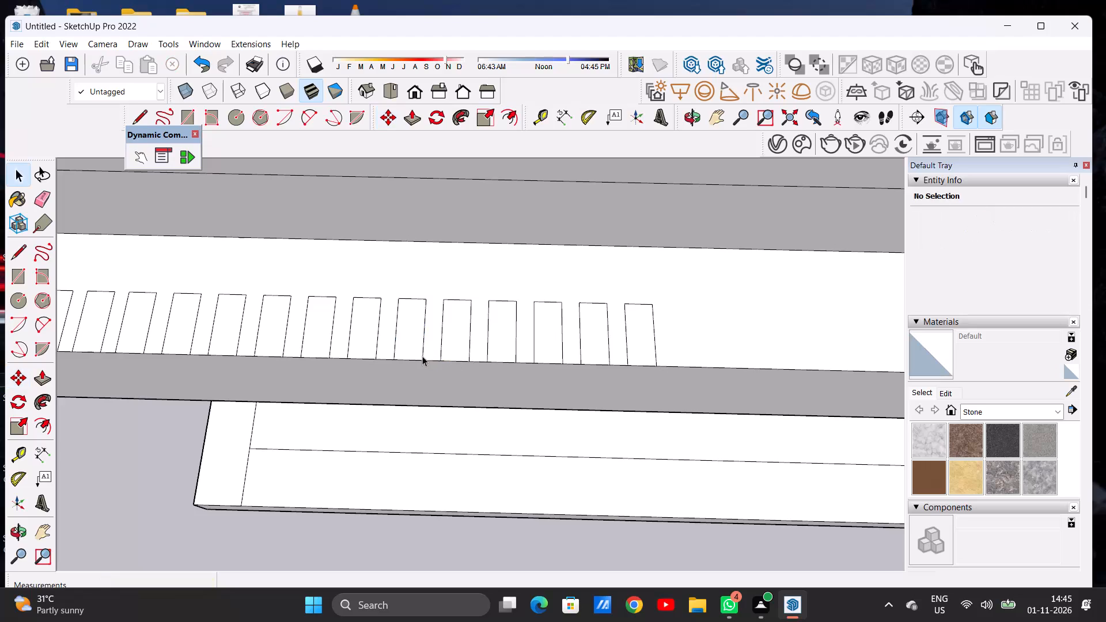
Examine the whole building and the balcony front to judge how much of the ledge the row covers.
{"action": "scroll", "coordinate": [408, 332], "scroll_direction": "down", "scroll_amount": 20}
{"action": "scroll", "coordinate": [408, 332], "scroll_direction": "down", "scroll_amount": 2}
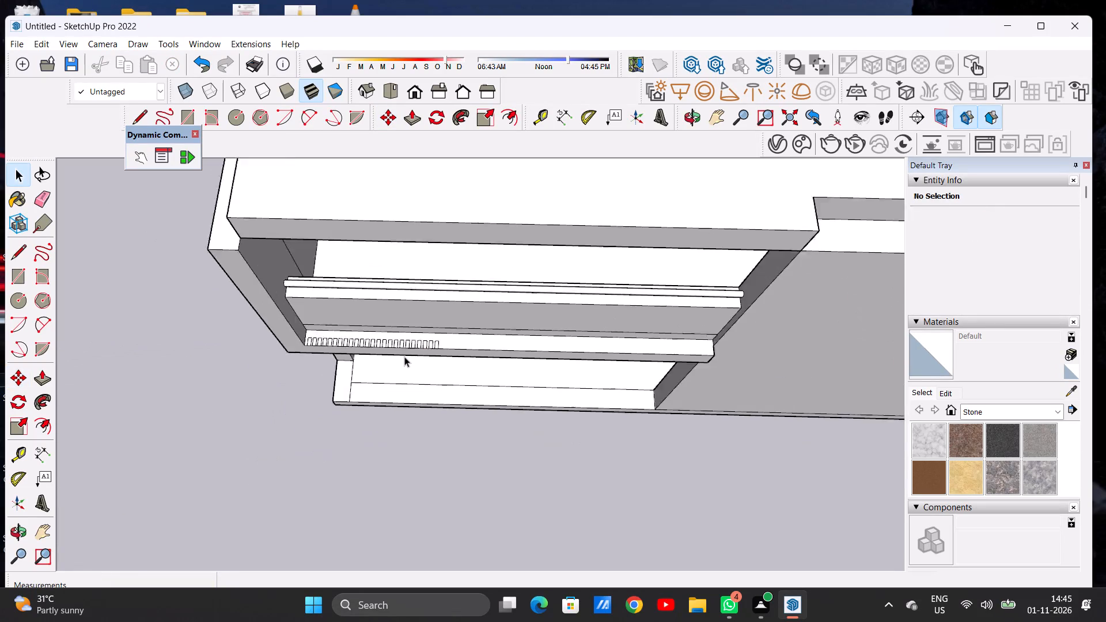
{"action": "scroll", "coordinate": [404, 356], "scroll_direction": "down", "scroll_amount": 2}
{"action": "middle_click_drag", "start_coordinate": [429, 364], "coordinate": [414, 189]}
{"action": "middle_click_drag", "start_coordinate": [426, 277], "coordinate": [442, 220]}
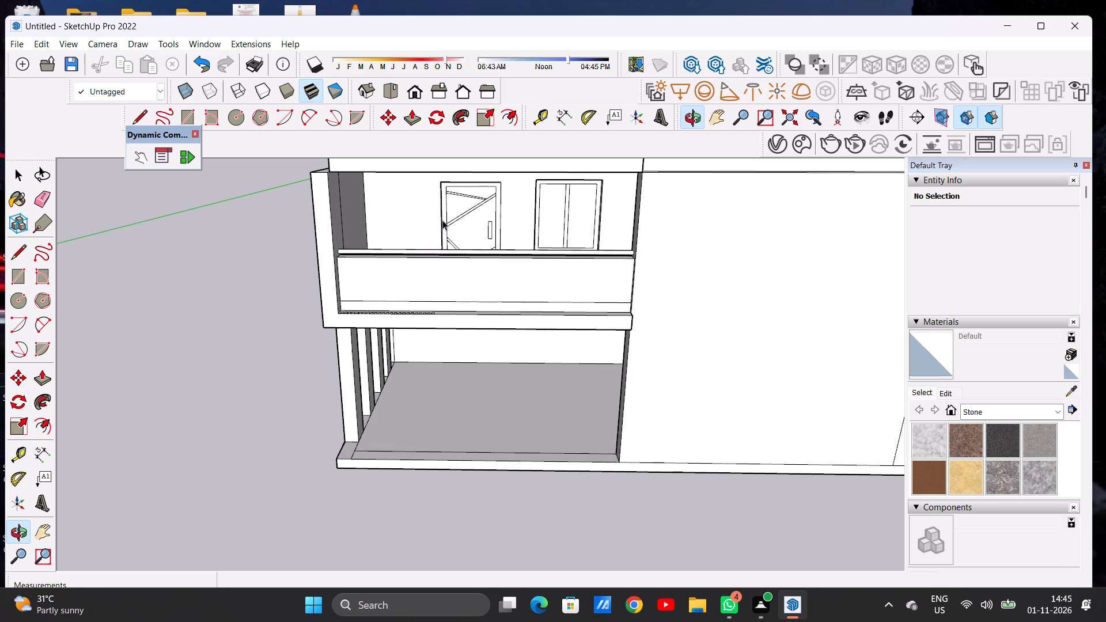
{"action": "scroll", "coordinate": [430, 239], "scroll_direction": "down", "scroll_amount": 10}
{"action": "middle_click_drag", "start_coordinate": [459, 264], "coordinate": [445, 372]}
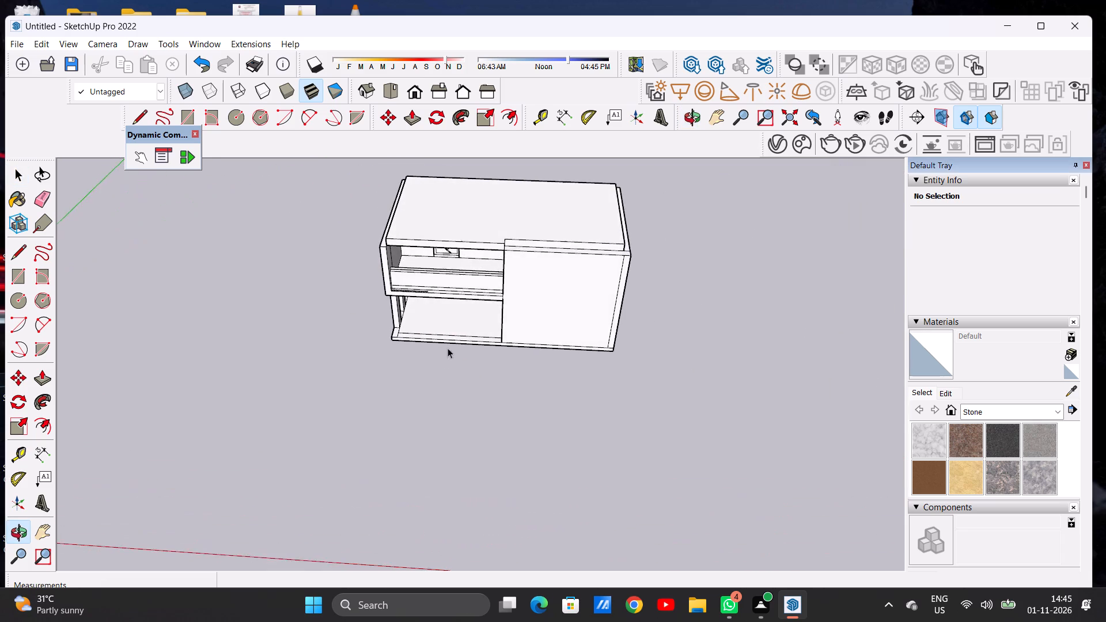
{"action": "scroll", "coordinate": [430, 283], "scroll_direction": "up", "scroll_amount": 2}
{"action": "scroll", "coordinate": [430, 283], "scroll_direction": "down", "scroll_amount": 1}
{"action": "scroll", "coordinate": [430, 283], "scroll_direction": "up", "scroll_amount": 7}
{"action": "scroll", "coordinate": [455, 283], "scroll_direction": "down", "scroll_amount": 1}
{"action": "scroll", "coordinate": [456, 283], "scroll_direction": "up", "scroll_amount": 4}
{"action": "middle_click_drag", "start_coordinate": [471, 309], "coordinate": [483, 188]}
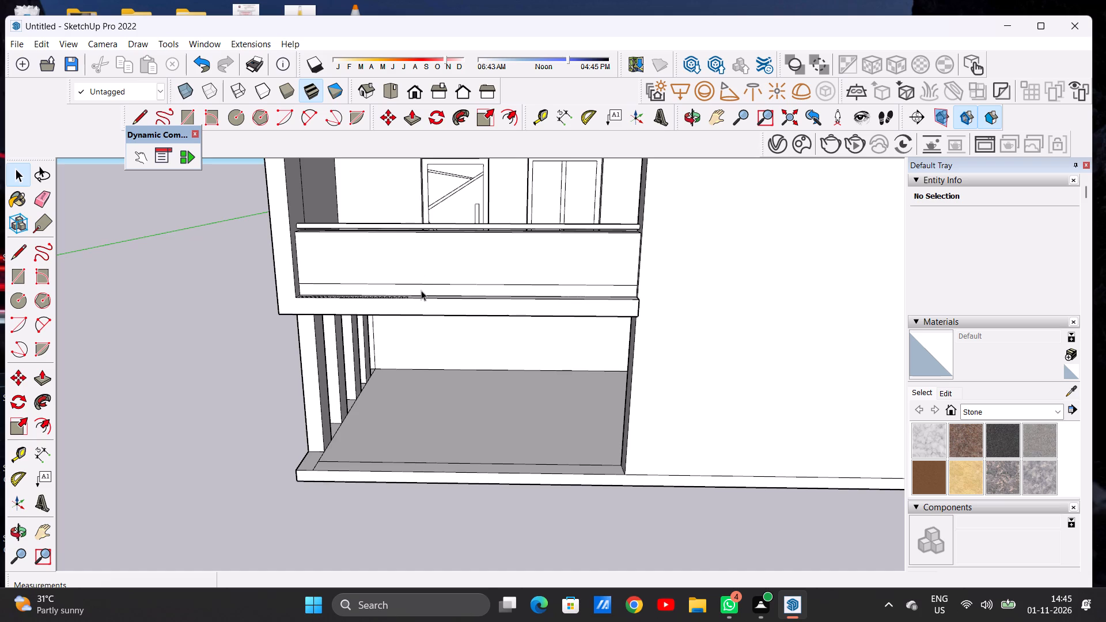
Copy the last rectangle of the row about 3 9/16" further along the ledge's front edge.
{"action": "middle_click_drag", "start_coordinate": [421, 290], "coordinate": [414, 439]}
{"action": "scroll", "coordinate": [414, 336], "scroll_direction": "up", "scroll_amount": 3}
{"action": "scroll", "coordinate": [414, 336], "scroll_direction": "down", "scroll_amount": 1}
{"action": "scroll", "coordinate": [414, 336], "scroll_direction": "up", "scroll_amount": 3}
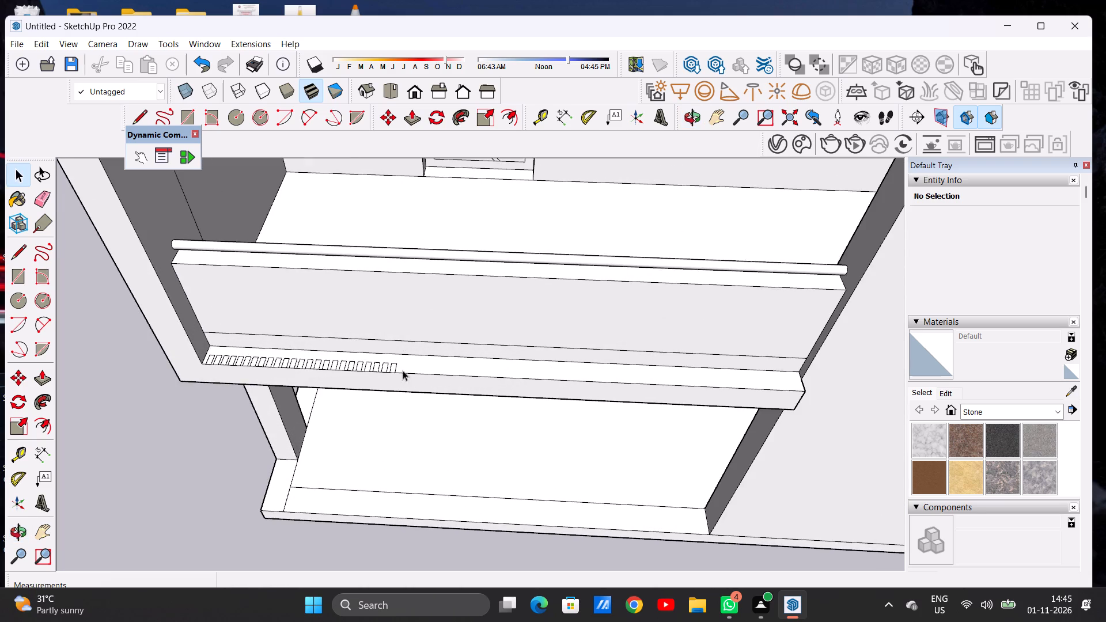
{"action": "middle_click_drag", "start_coordinate": [402, 370], "coordinate": [411, 407]}
{"action": "scroll", "coordinate": [391, 384], "scroll_direction": "up", "scroll_amount": 2}
{"action": "scroll", "coordinate": [392, 383], "scroll_direction": "down", "scroll_amount": 1}
{"action": "scroll", "coordinate": [392, 383], "scroll_direction": "up", "scroll_amount": 15}
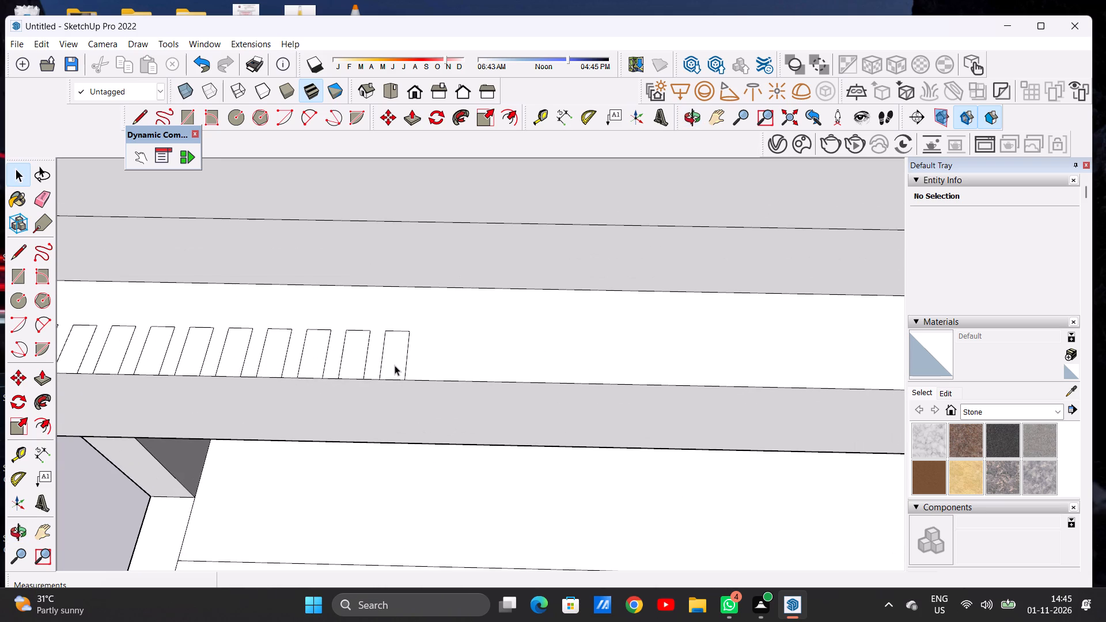
{"action": "double_click", "coordinate": [395, 365]}
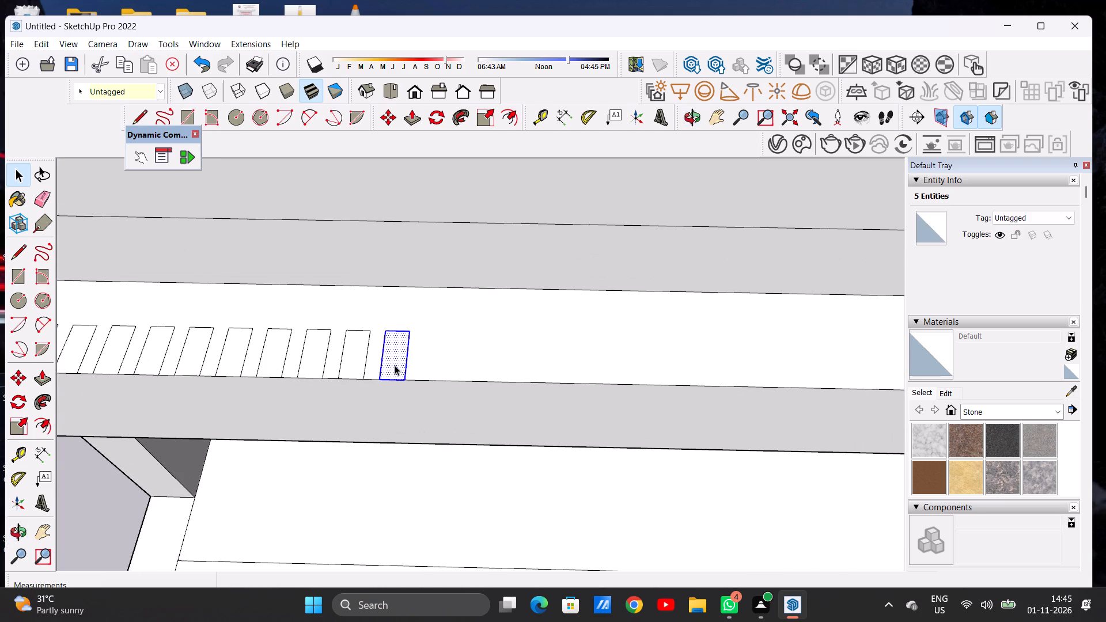
{"action": "key", "text": "m"}
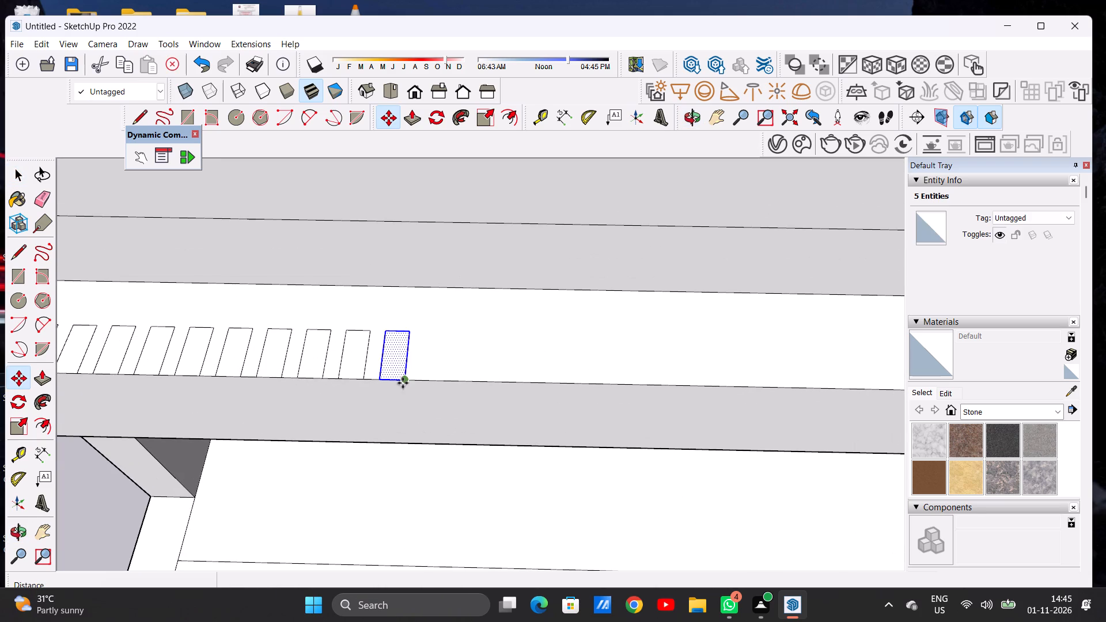
{"action": "left_click", "coordinate": [403, 383]}
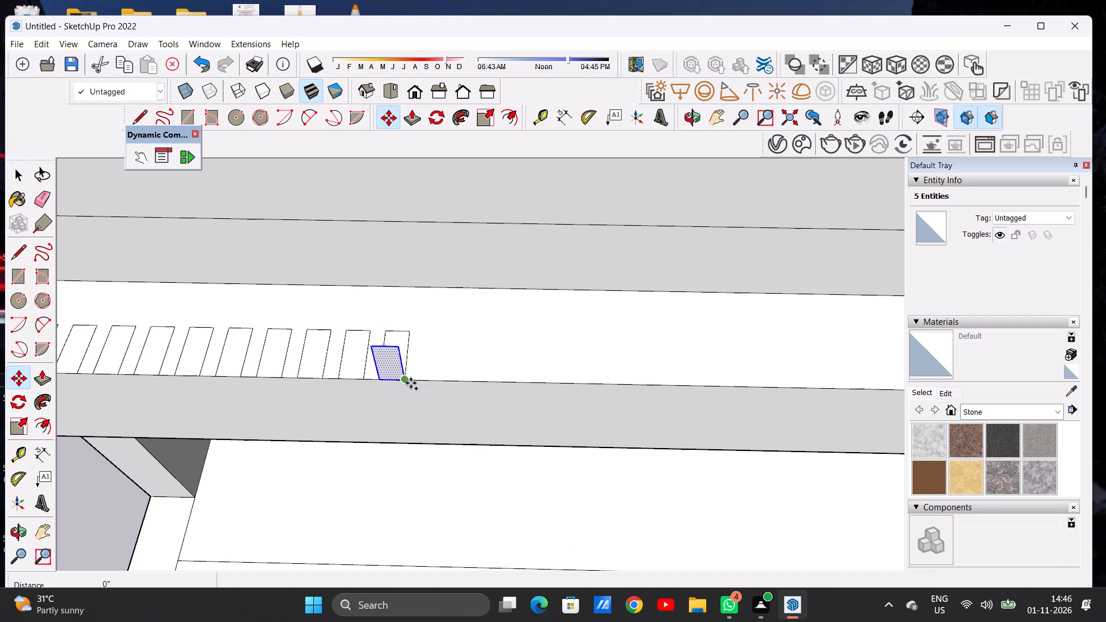
{"action": "left_click", "coordinate": [445, 380]}
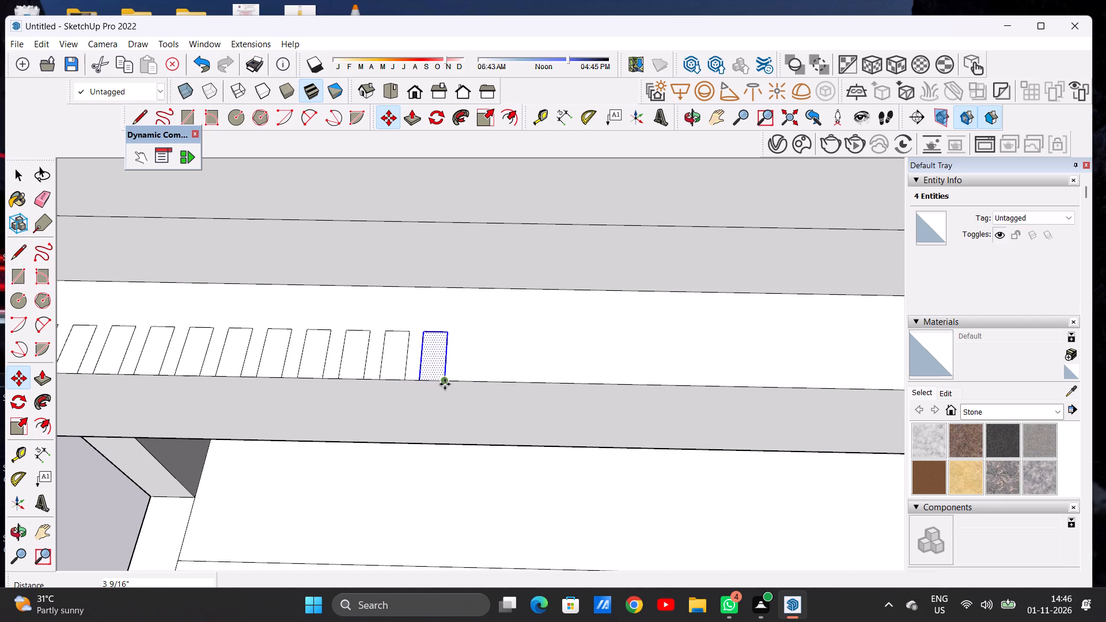
Copy the newest rectangle about 3 15/16" further along the ledge's front edge.
{"action": "left_click", "coordinate": [445, 384]}
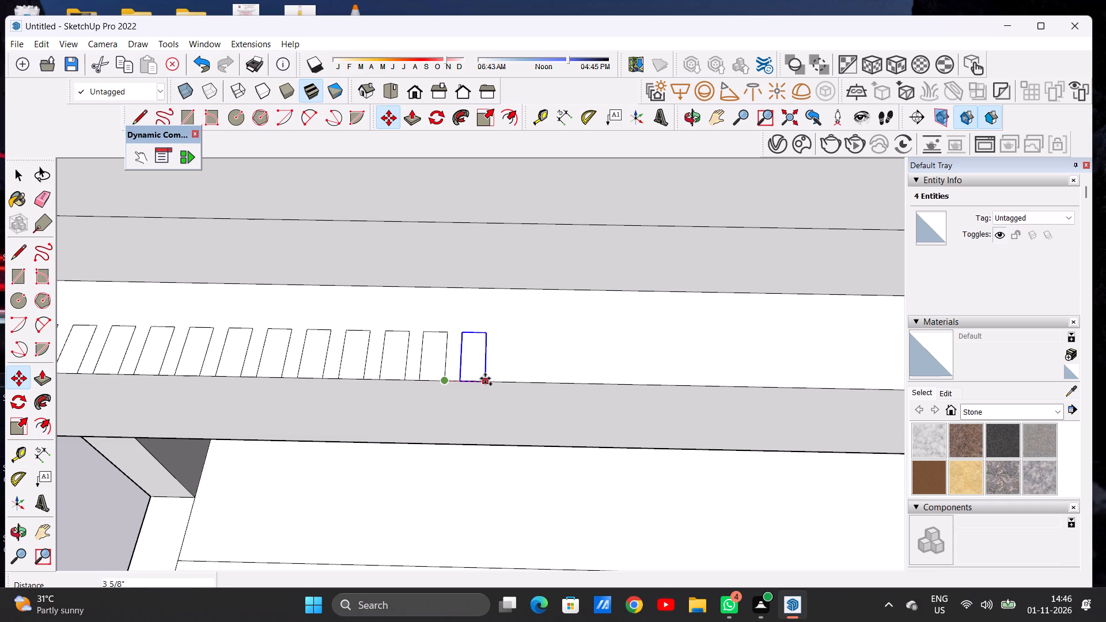
{"action": "left_click", "coordinate": [488, 381]}
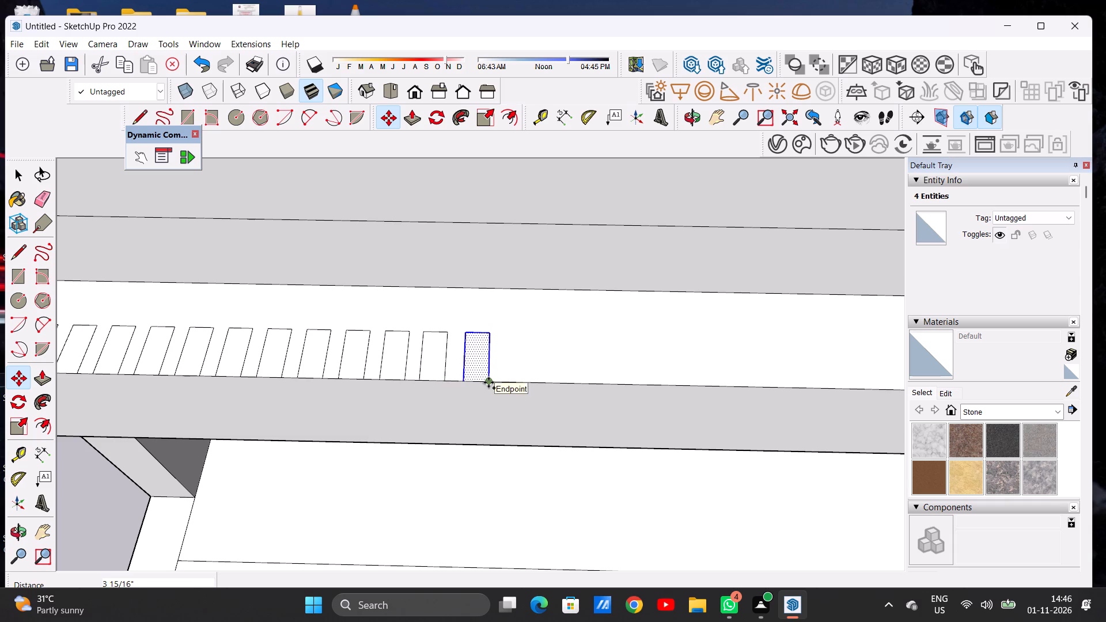
Copy the newest rectangle about 3 3/4" further along the ledge's front edge.
{"action": "left_click", "coordinate": [488, 382]}
{"action": "left_click", "coordinate": [531, 379]}
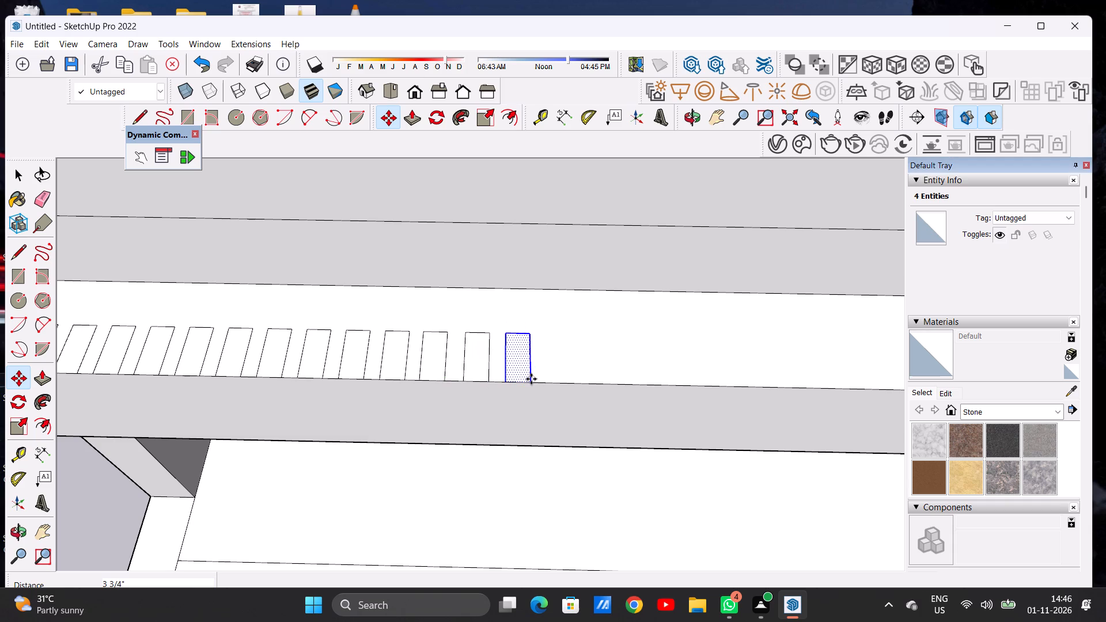
{"action": "key", "text": "space"}
{"action": "scroll", "coordinate": [437, 388], "scroll_direction": "down", "scroll_amount": 20}
{"action": "scroll", "coordinate": [437, 388], "scroll_direction": "down", "scroll_amount": 4}
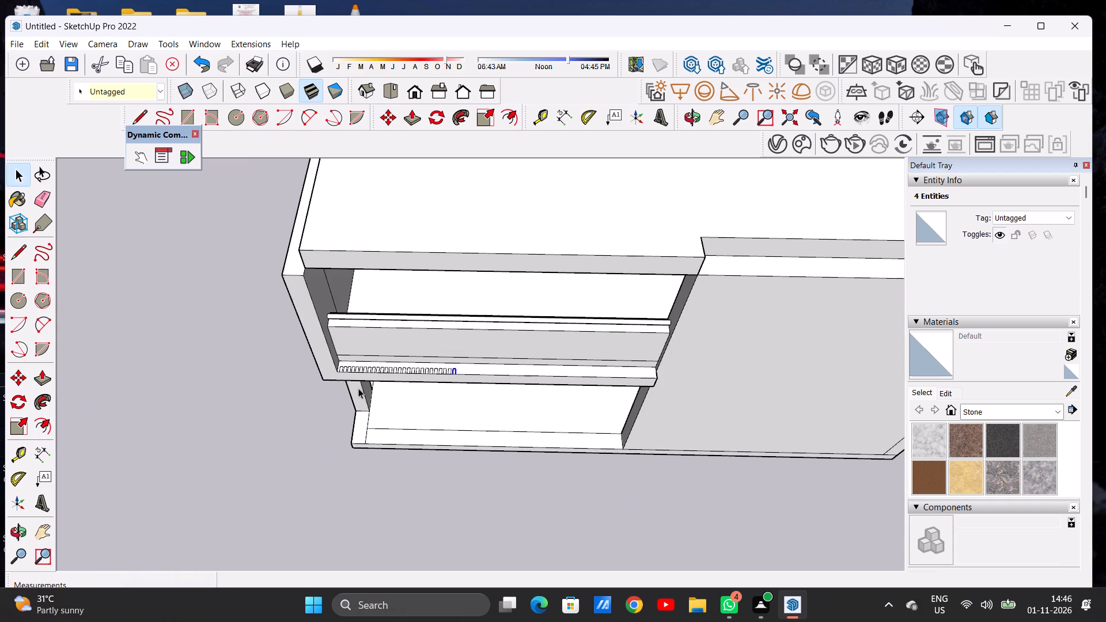
{"action": "left_click", "coordinate": [326, 412]}
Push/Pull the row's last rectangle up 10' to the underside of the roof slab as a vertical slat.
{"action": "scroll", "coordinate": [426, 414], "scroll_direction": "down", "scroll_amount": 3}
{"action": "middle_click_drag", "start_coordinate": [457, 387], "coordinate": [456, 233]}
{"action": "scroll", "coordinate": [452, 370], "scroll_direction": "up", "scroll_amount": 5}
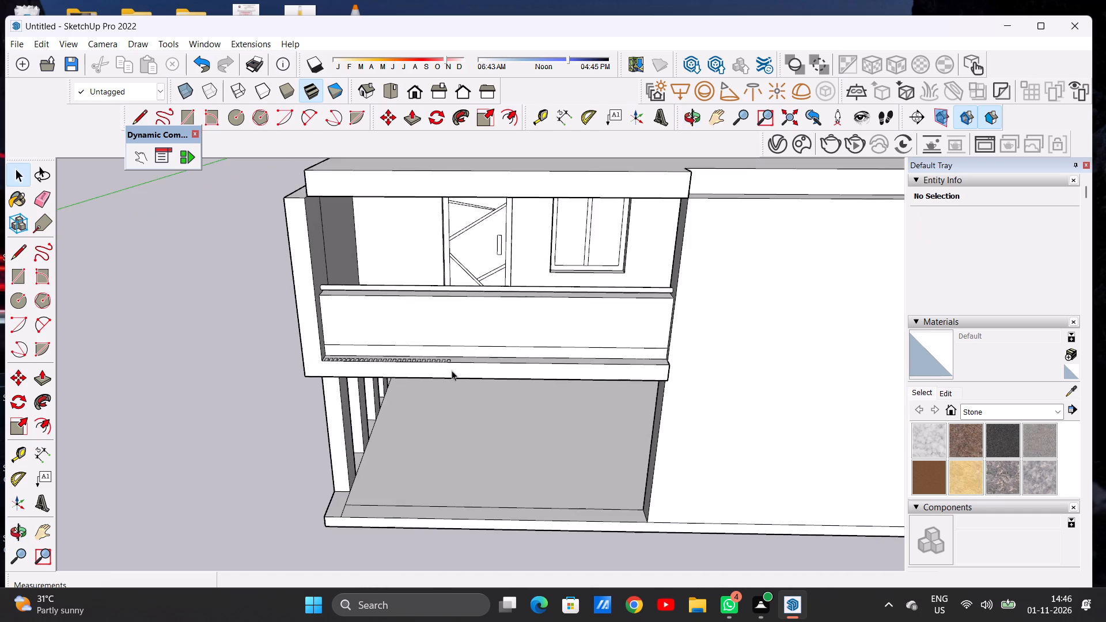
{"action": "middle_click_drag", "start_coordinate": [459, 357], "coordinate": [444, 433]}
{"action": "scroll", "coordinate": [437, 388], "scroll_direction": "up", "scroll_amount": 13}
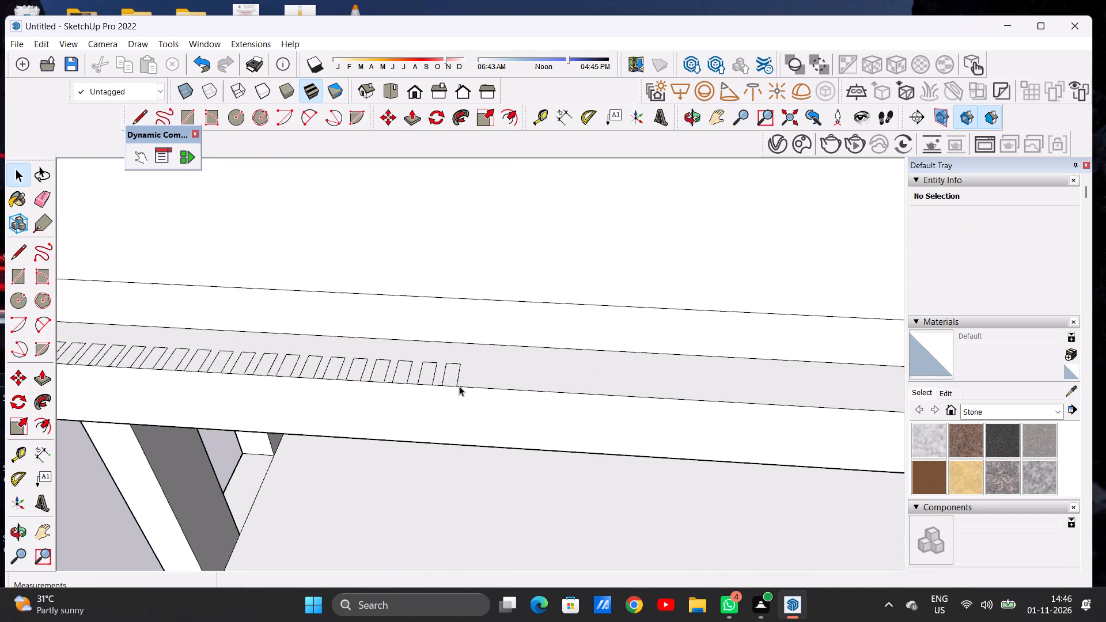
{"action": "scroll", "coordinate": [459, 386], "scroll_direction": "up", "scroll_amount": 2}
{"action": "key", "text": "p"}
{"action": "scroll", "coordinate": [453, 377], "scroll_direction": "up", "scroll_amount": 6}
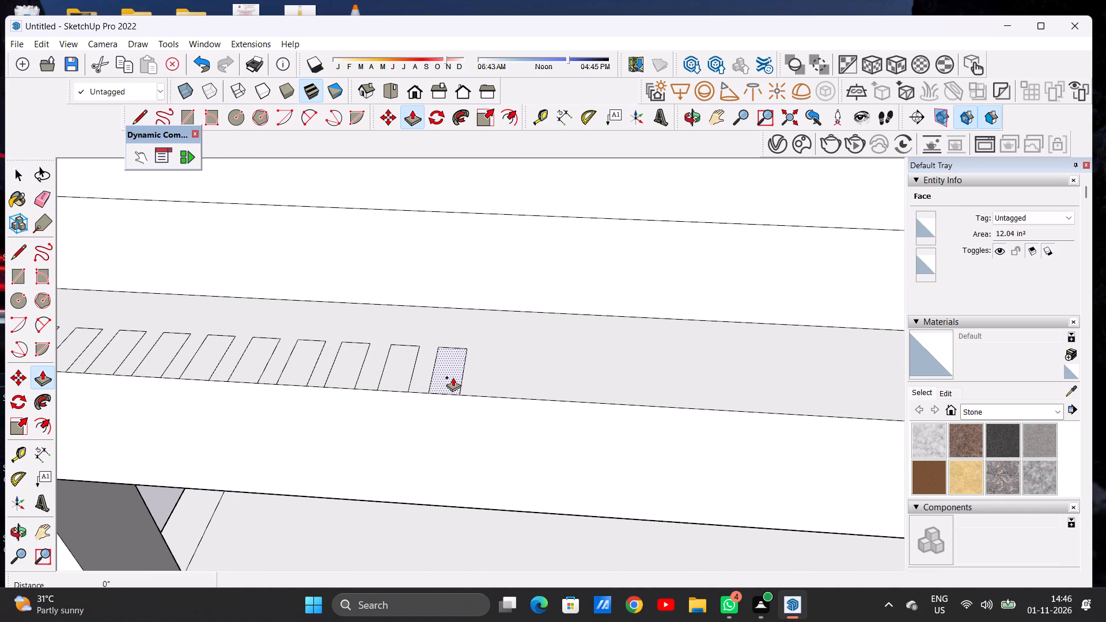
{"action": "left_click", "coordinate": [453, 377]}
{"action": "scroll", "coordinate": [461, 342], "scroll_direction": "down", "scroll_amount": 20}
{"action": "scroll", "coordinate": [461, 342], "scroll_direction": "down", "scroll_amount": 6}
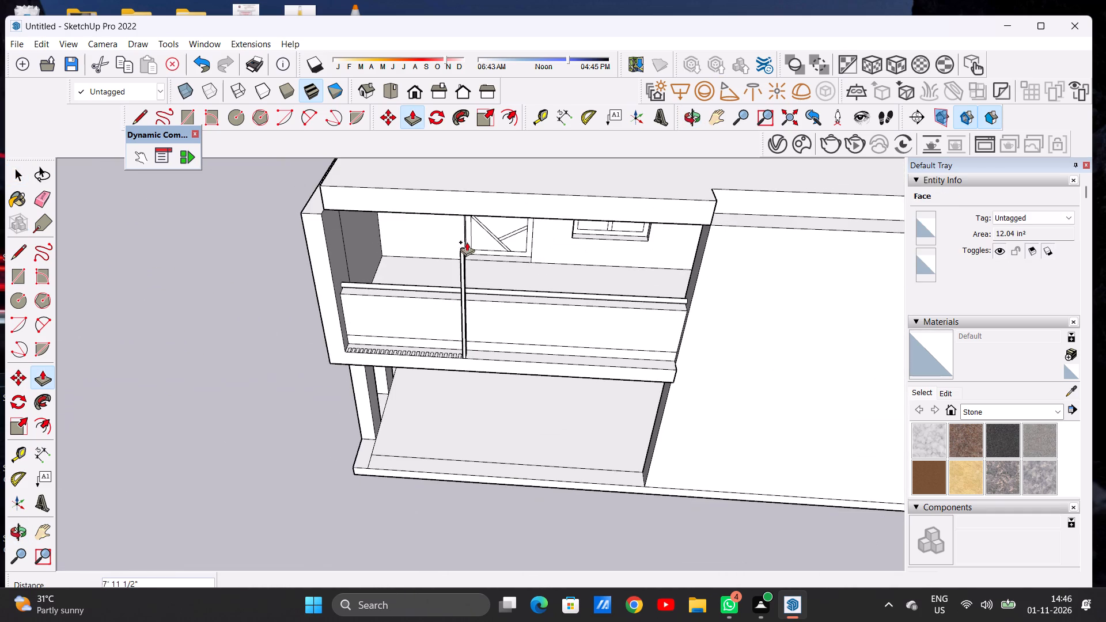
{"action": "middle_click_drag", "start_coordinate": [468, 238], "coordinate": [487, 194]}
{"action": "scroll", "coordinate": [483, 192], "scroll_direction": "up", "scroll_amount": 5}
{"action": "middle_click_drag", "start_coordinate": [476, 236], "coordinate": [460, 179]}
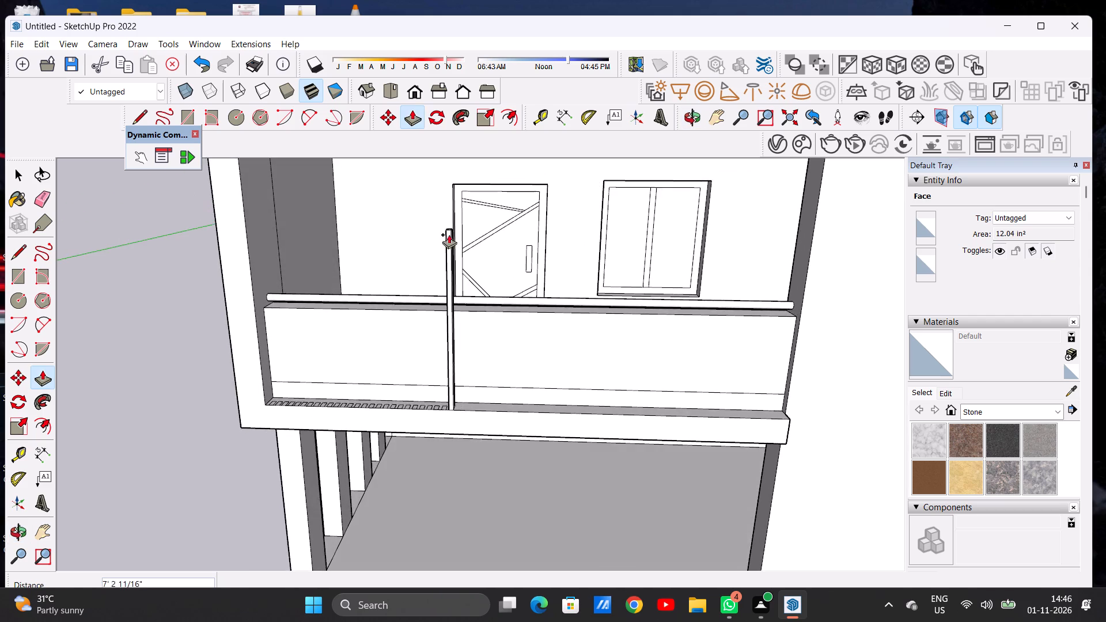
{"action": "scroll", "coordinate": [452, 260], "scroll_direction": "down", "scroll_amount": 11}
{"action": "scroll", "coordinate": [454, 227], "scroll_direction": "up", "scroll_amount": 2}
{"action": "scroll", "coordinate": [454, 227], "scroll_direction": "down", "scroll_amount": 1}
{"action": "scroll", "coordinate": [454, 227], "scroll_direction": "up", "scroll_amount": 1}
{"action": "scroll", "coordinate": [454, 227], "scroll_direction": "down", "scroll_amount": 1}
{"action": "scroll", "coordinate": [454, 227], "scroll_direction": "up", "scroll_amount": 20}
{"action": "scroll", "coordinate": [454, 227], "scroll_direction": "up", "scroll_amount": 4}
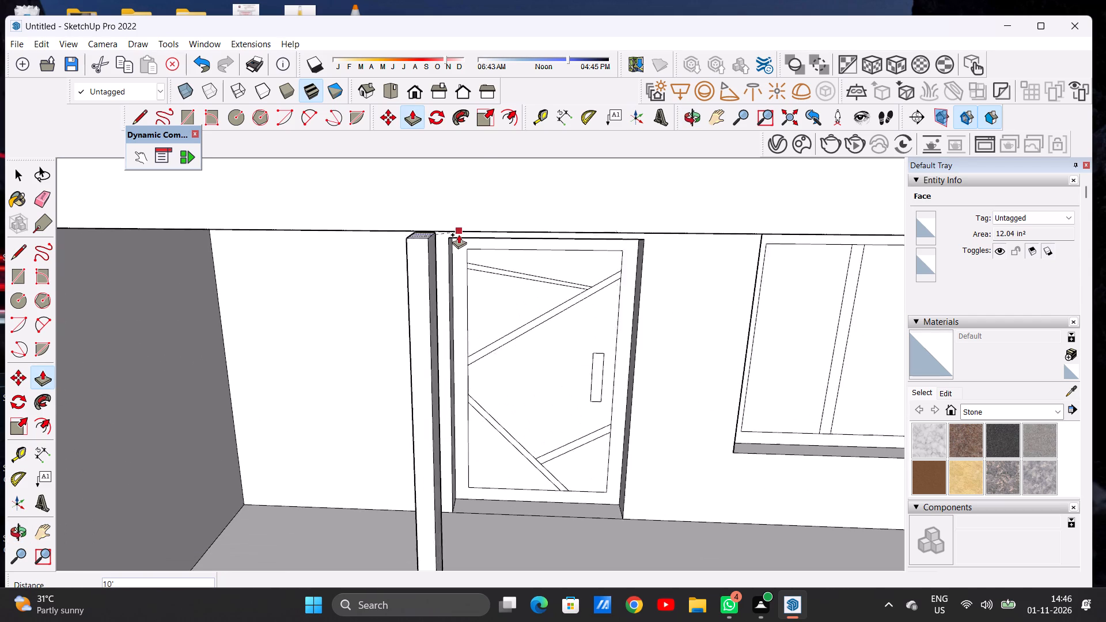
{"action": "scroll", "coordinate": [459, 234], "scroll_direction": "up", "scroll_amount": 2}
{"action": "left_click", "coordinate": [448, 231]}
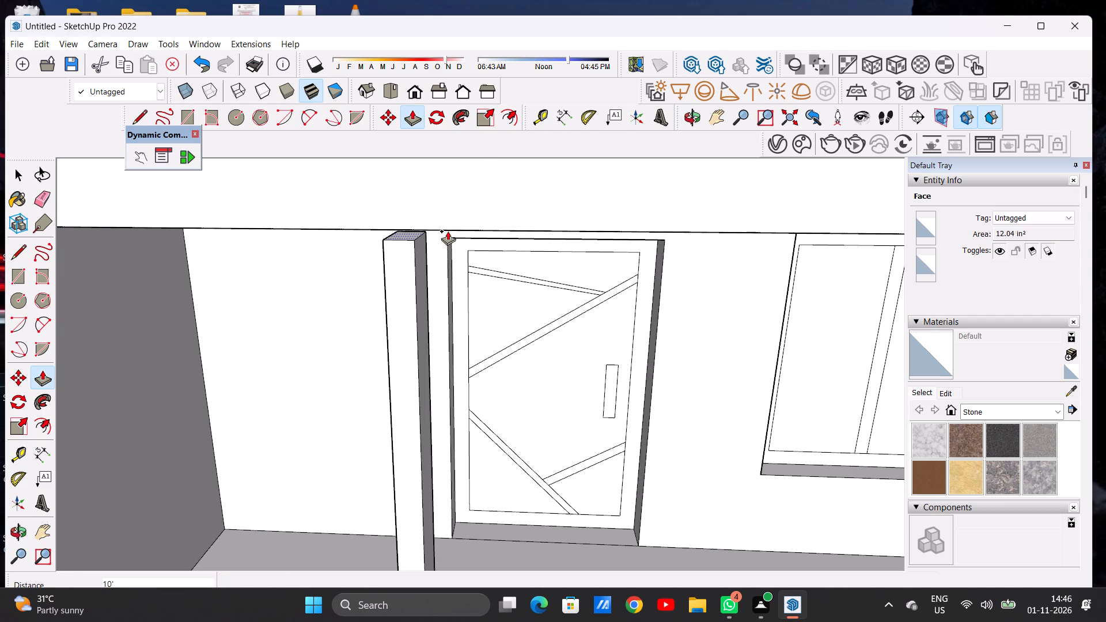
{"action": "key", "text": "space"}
Examine the building from several angles to judge how the full-height slat looks across the balcony front.
{"action": "scroll", "coordinate": [445, 282], "scroll_direction": "down", "scroll_amount": 13}
{"action": "middle_click_drag", "start_coordinate": [443, 306], "coordinate": [435, 256]}
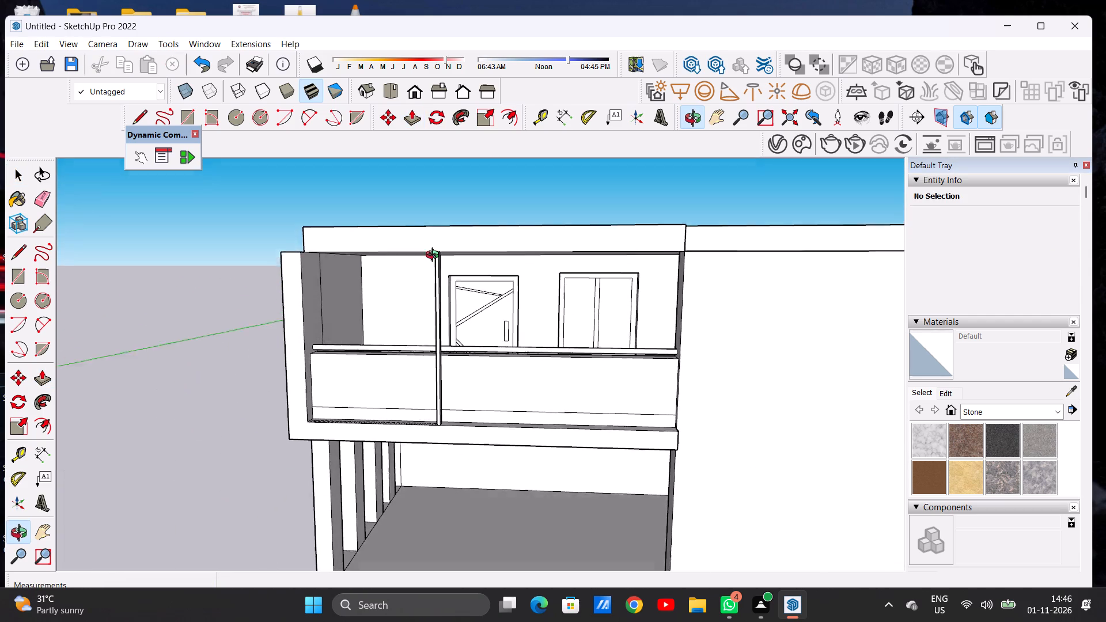
{"action": "middle_click_drag", "start_coordinate": [435, 256], "coordinate": [476, 260]}
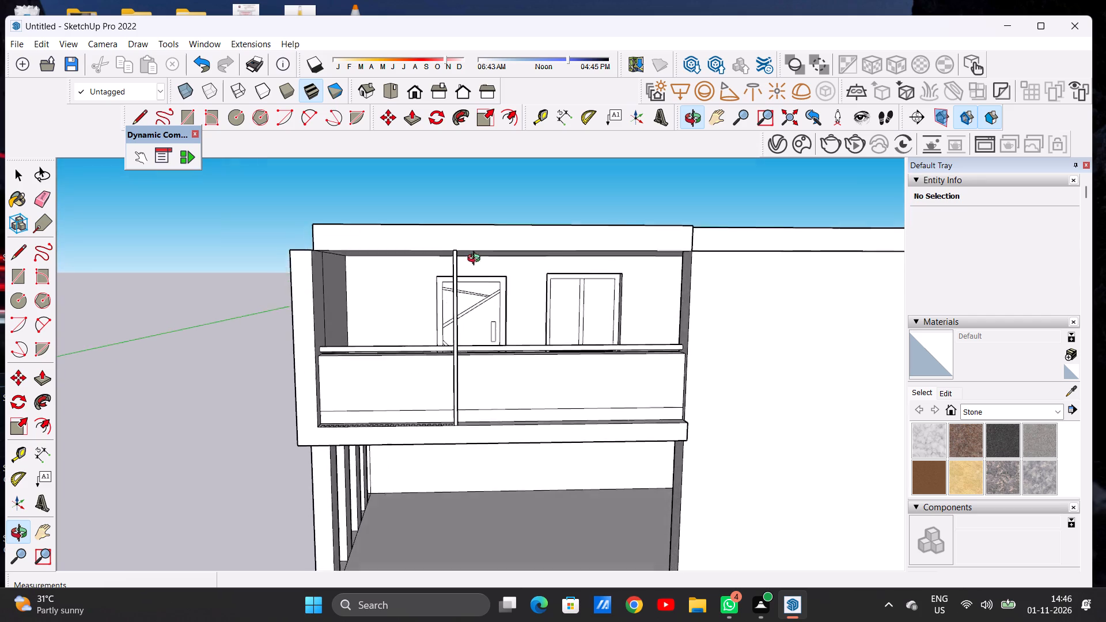
{"action": "middle_click_drag", "start_coordinate": [476, 260], "coordinate": [463, 268]}
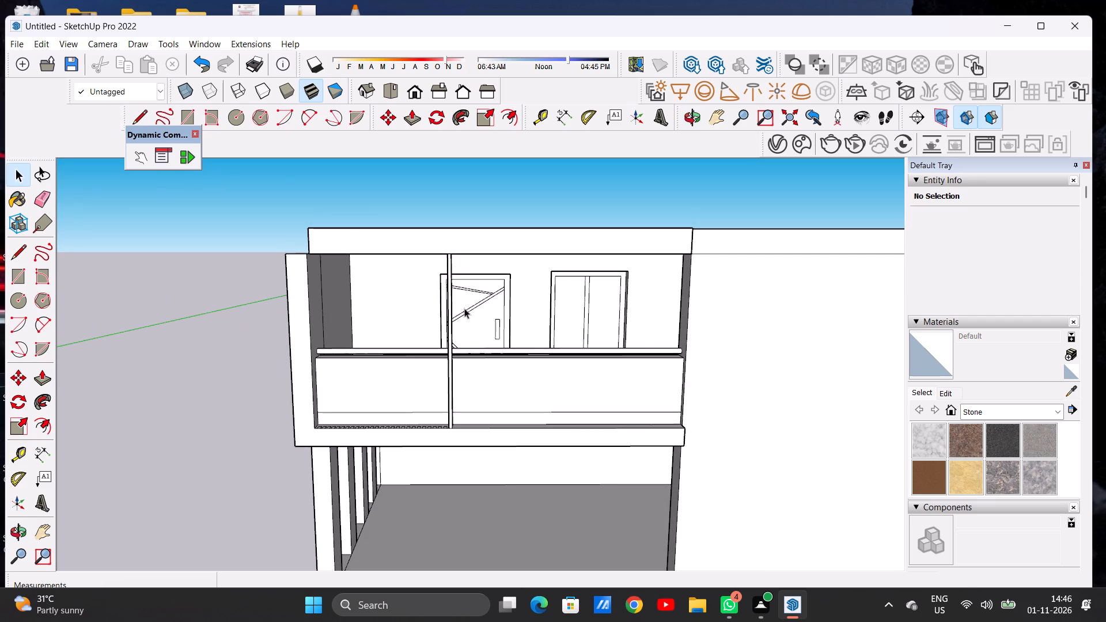
{"action": "middle_click_drag", "start_coordinate": [453, 398], "coordinate": [451, 449]}
{"action": "scroll", "coordinate": [465, 319], "scroll_direction": "down", "scroll_amount": 3}
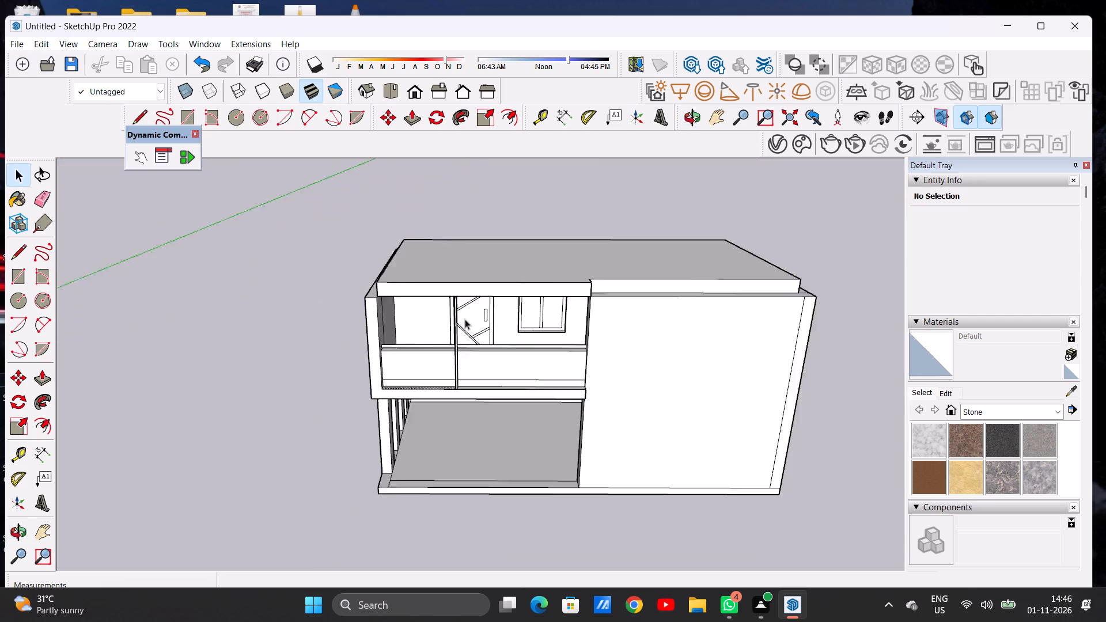
{"action": "scroll", "coordinate": [465, 319], "scroll_direction": "down", "scroll_amount": 4}
{"action": "middle_click_drag", "start_coordinate": [453, 379], "coordinate": [449, 449]}
{"action": "middle_click_drag", "start_coordinate": [490, 424], "coordinate": [468, 335]}
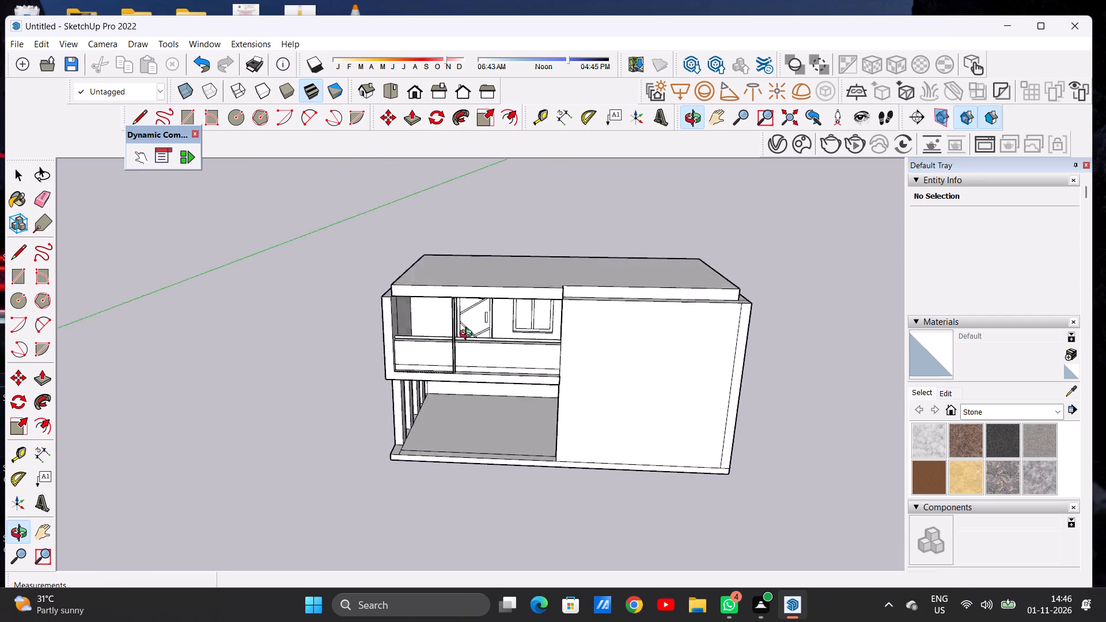
{"action": "middle_click_drag", "start_coordinate": [468, 335], "coordinate": [462, 271]}
{"action": "middle_click_drag", "start_coordinate": [406, 298], "coordinate": [535, 392]}
{"action": "scroll", "coordinate": [467, 284], "scroll_direction": "up", "scroll_amount": 1}
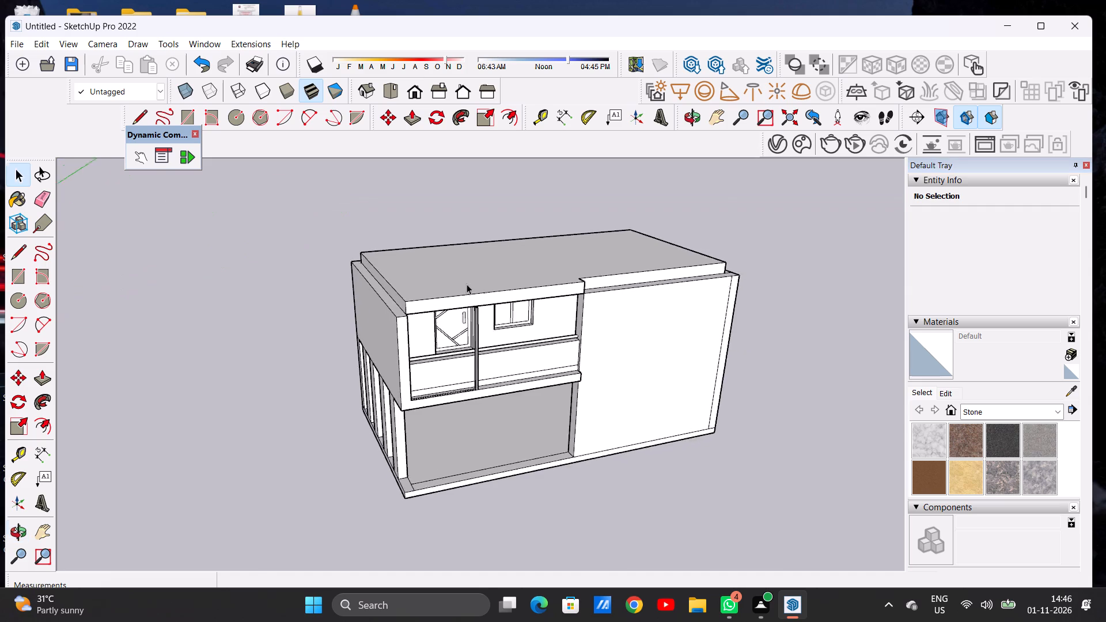
{"action": "scroll", "coordinate": [467, 284], "scroll_direction": "up", "scroll_amount": 11}
{"action": "middle_click_drag", "start_coordinate": [477, 313], "coordinate": [487, 352]}
{"action": "scroll", "coordinate": [449, 331], "scroll_direction": "down", "scroll_amount": 4}
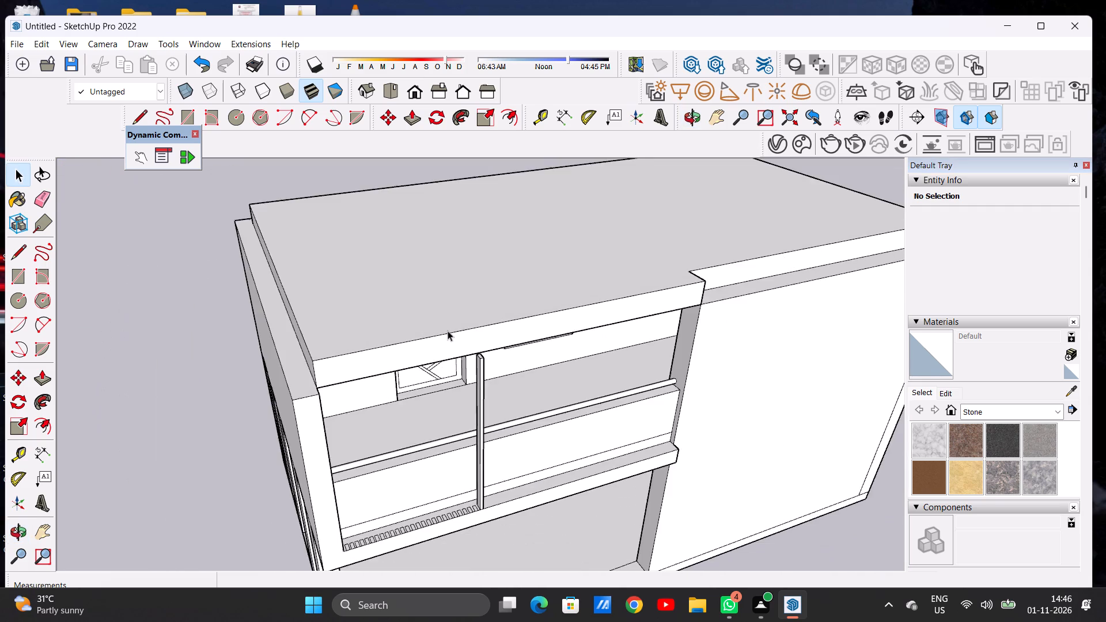
{"action": "scroll", "coordinate": [448, 331], "scroll_direction": "down", "scroll_amount": 10}
{"action": "middle_click_drag", "start_coordinate": [482, 370], "coordinate": [414, 359]}
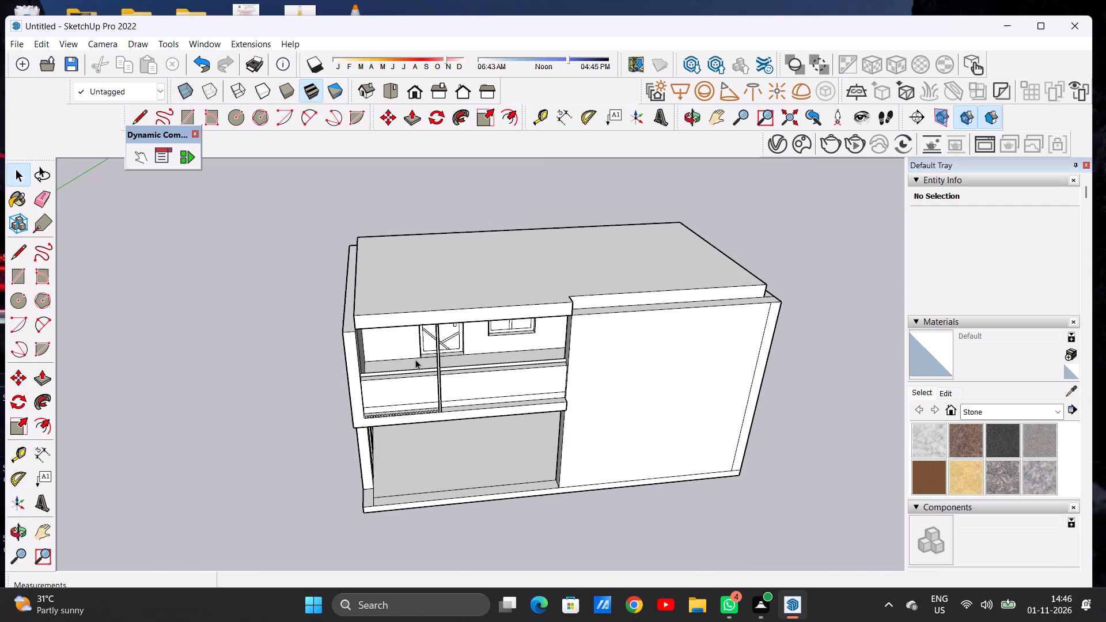
{"action": "middle_click_drag", "start_coordinate": [482, 363], "coordinate": [270, 305]}
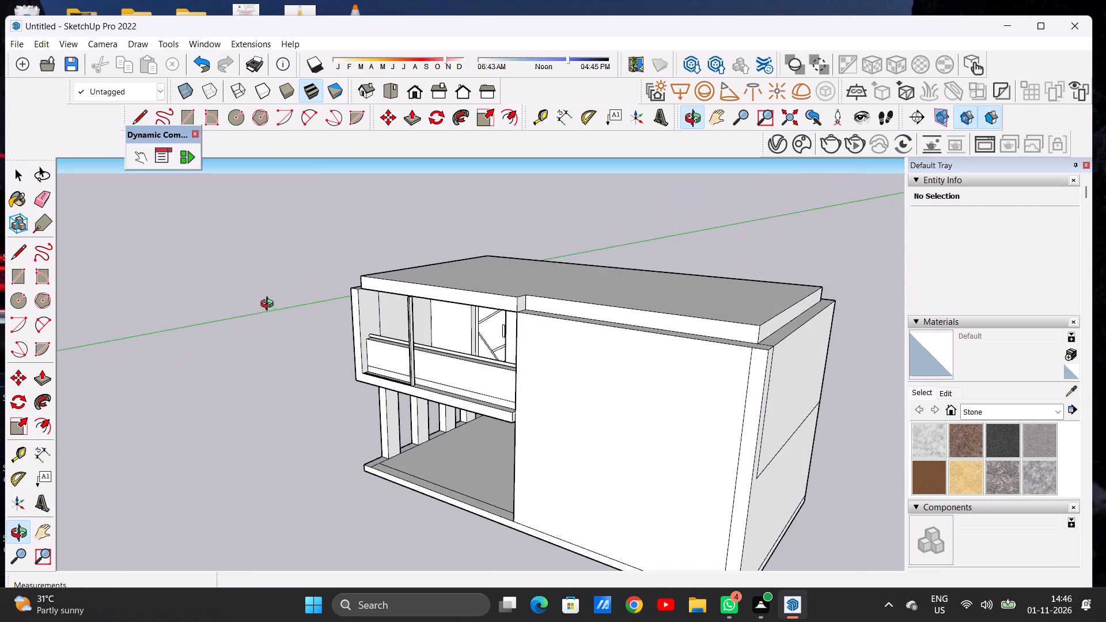
{"action": "middle_click_drag", "start_coordinate": [270, 305], "coordinate": [309, 310]}
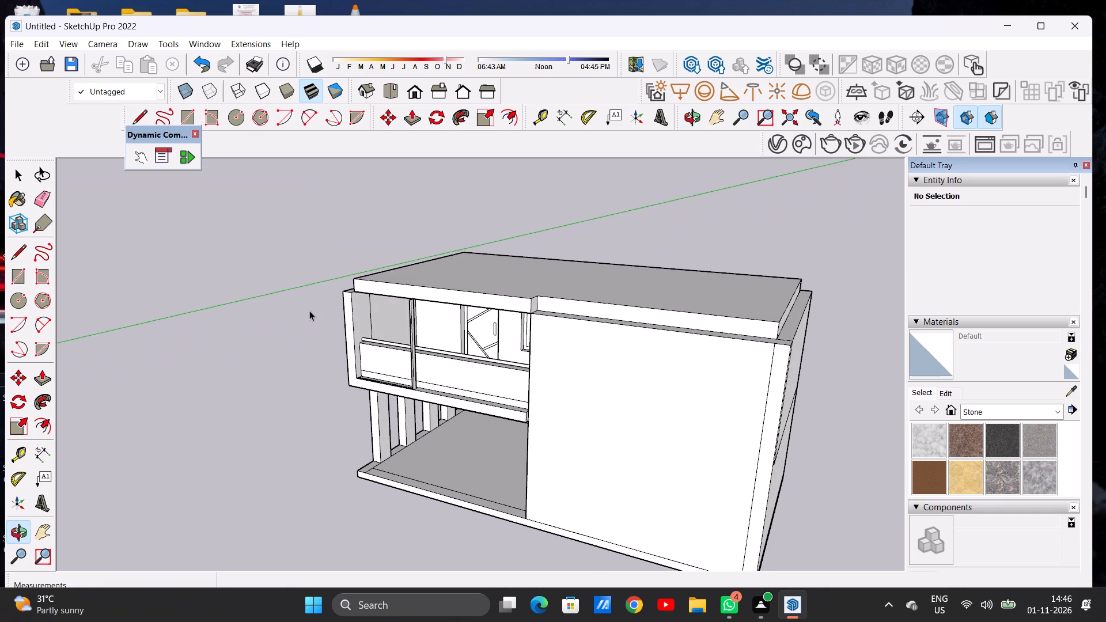
{"action": "scroll", "coordinate": [346, 317], "scroll_direction": "down", "scroll_amount": 5}
{"action": "middle_click_drag", "start_coordinate": [367, 331], "coordinate": [539, 322]}
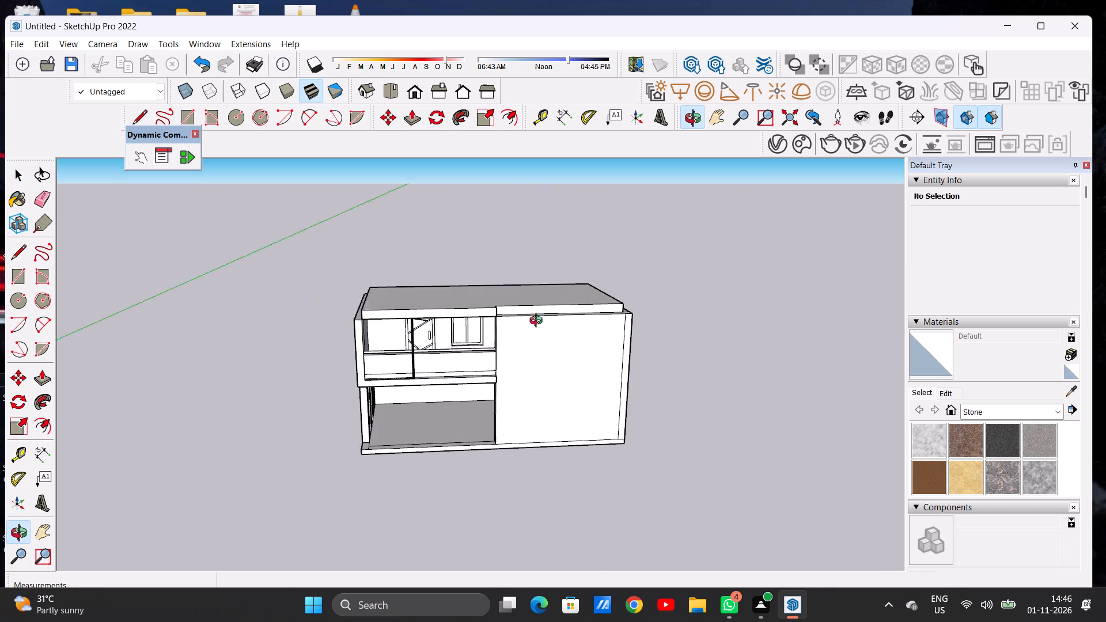
{"action": "middle_click_drag", "start_coordinate": [539, 322], "coordinate": [570, 329]}
{"action": "scroll", "coordinate": [440, 323], "scroll_direction": "up", "scroll_amount": 13}
{"action": "middle_click_drag", "start_coordinate": [426, 329], "coordinate": [446, 392]}
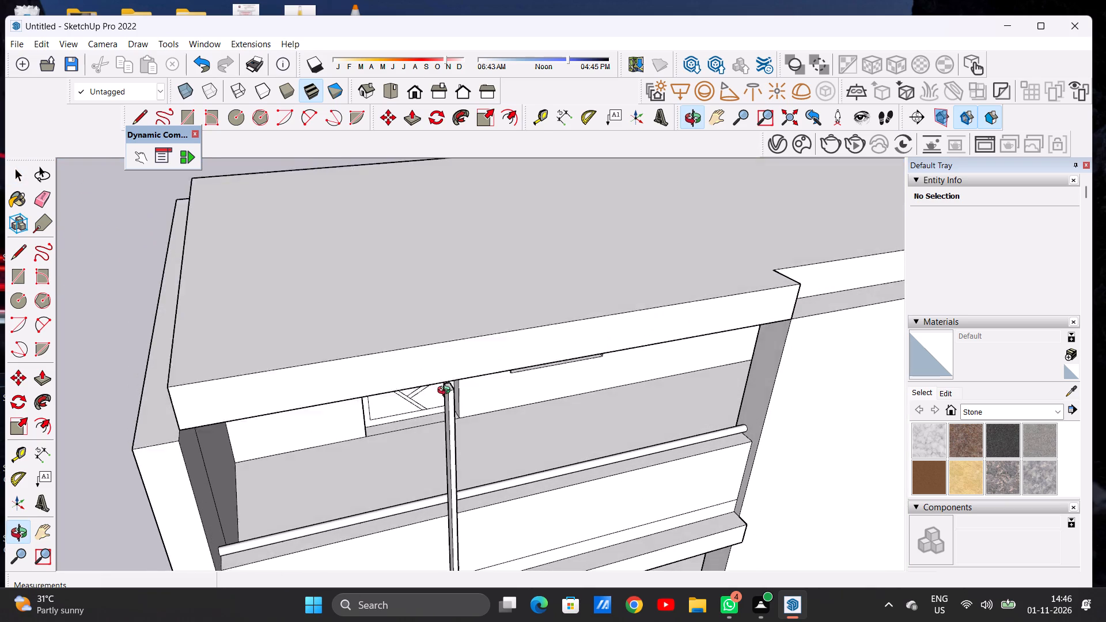
{"action": "middle_click_drag", "start_coordinate": [446, 392], "coordinate": [445, 405]}
{"action": "scroll", "coordinate": [418, 334], "scroll_direction": "down", "scroll_amount": 1}
{"action": "scroll", "coordinate": [418, 334], "scroll_direction": "up", "scroll_amount": 1}
{"action": "scroll", "coordinate": [418, 334], "scroll_direction": "down", "scroll_amount": 7}
{"action": "middle_click_drag", "start_coordinate": [463, 399], "coordinate": [392, 399]}
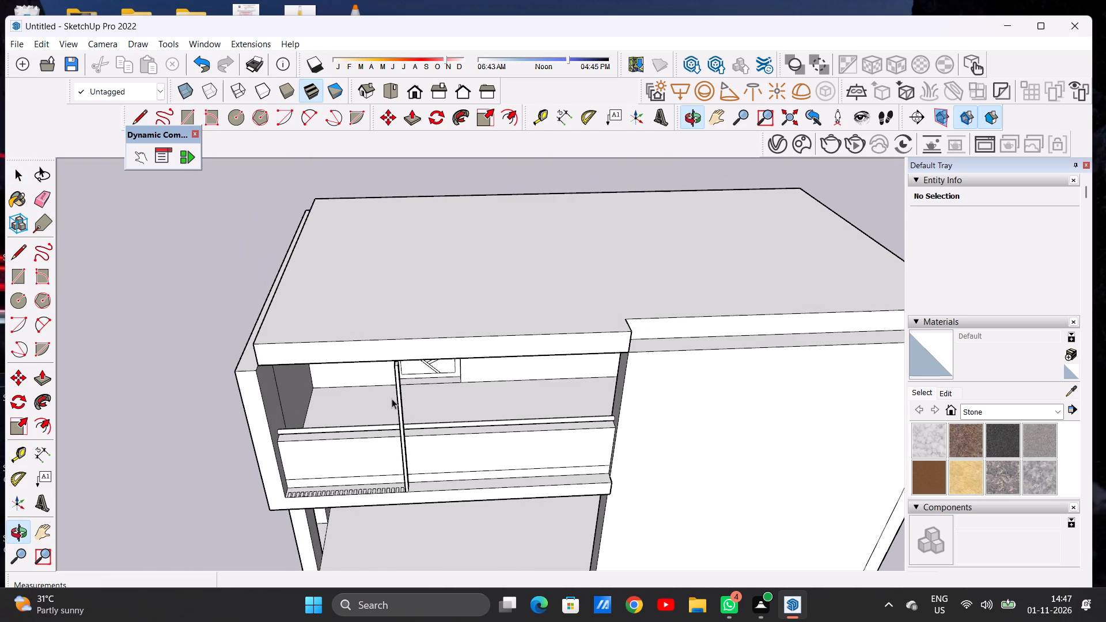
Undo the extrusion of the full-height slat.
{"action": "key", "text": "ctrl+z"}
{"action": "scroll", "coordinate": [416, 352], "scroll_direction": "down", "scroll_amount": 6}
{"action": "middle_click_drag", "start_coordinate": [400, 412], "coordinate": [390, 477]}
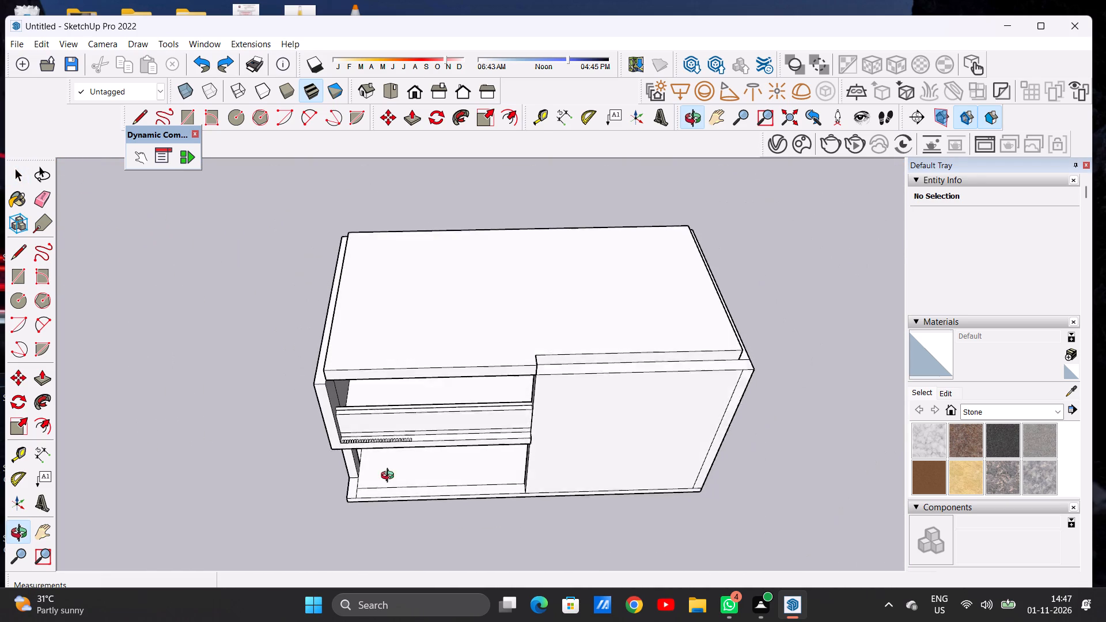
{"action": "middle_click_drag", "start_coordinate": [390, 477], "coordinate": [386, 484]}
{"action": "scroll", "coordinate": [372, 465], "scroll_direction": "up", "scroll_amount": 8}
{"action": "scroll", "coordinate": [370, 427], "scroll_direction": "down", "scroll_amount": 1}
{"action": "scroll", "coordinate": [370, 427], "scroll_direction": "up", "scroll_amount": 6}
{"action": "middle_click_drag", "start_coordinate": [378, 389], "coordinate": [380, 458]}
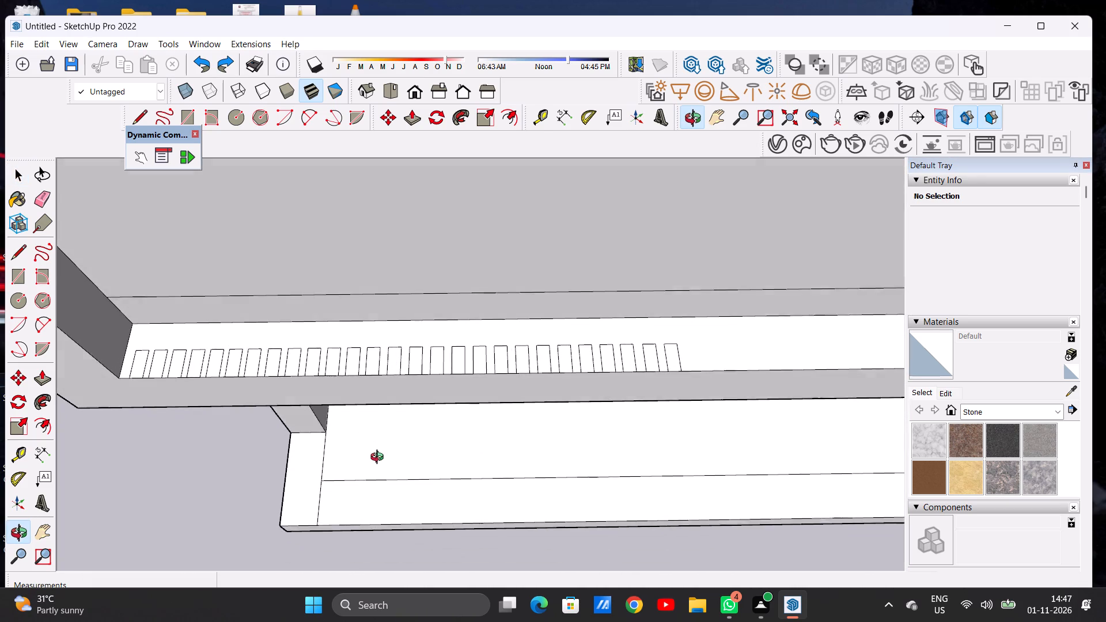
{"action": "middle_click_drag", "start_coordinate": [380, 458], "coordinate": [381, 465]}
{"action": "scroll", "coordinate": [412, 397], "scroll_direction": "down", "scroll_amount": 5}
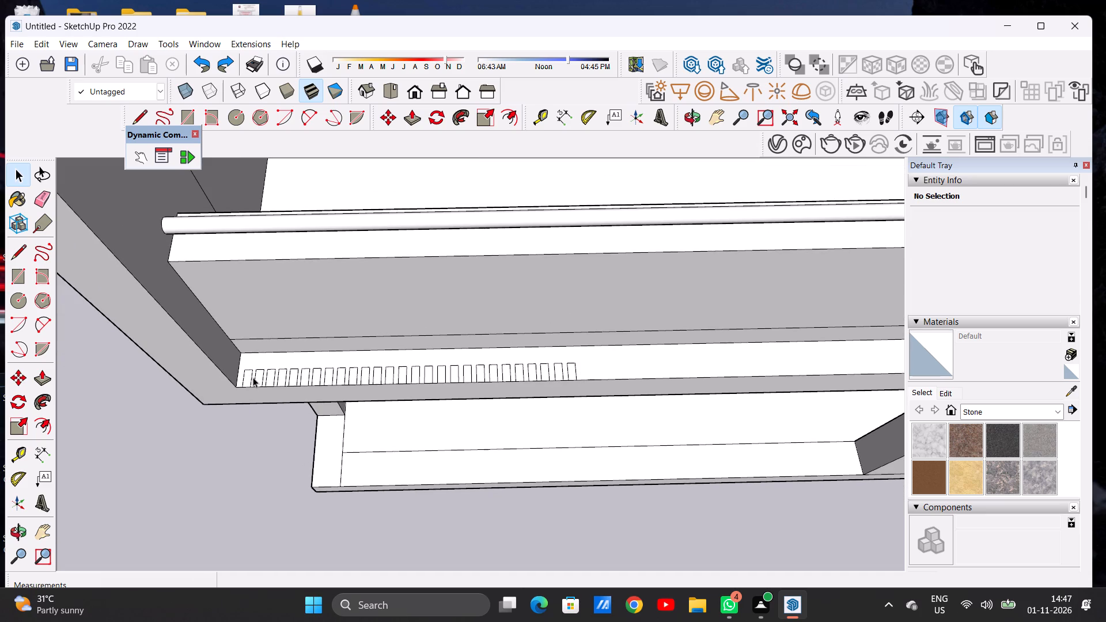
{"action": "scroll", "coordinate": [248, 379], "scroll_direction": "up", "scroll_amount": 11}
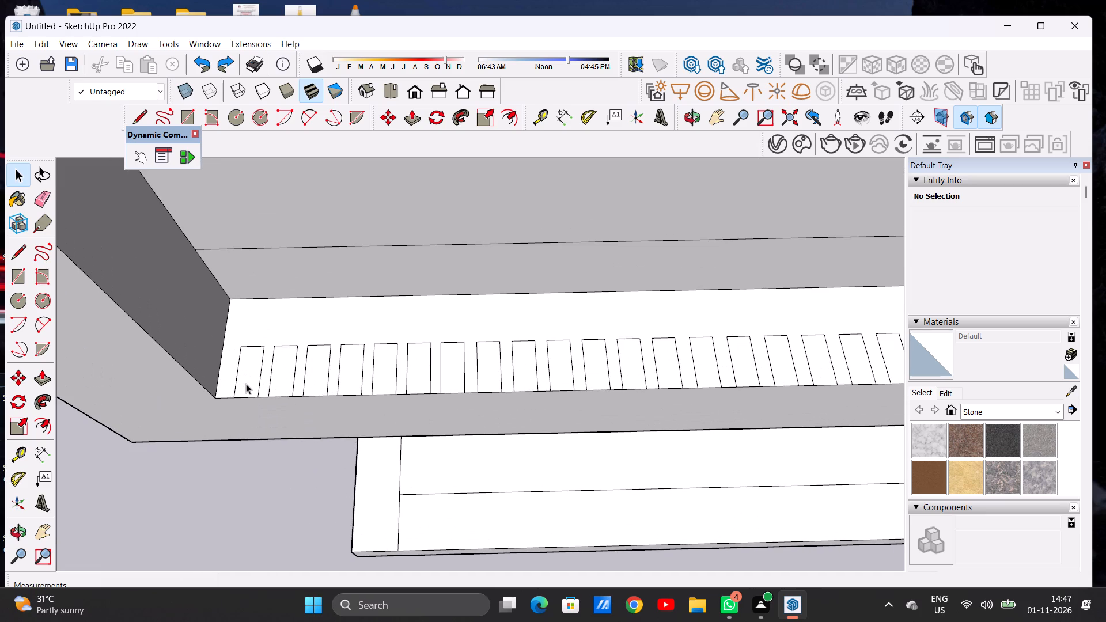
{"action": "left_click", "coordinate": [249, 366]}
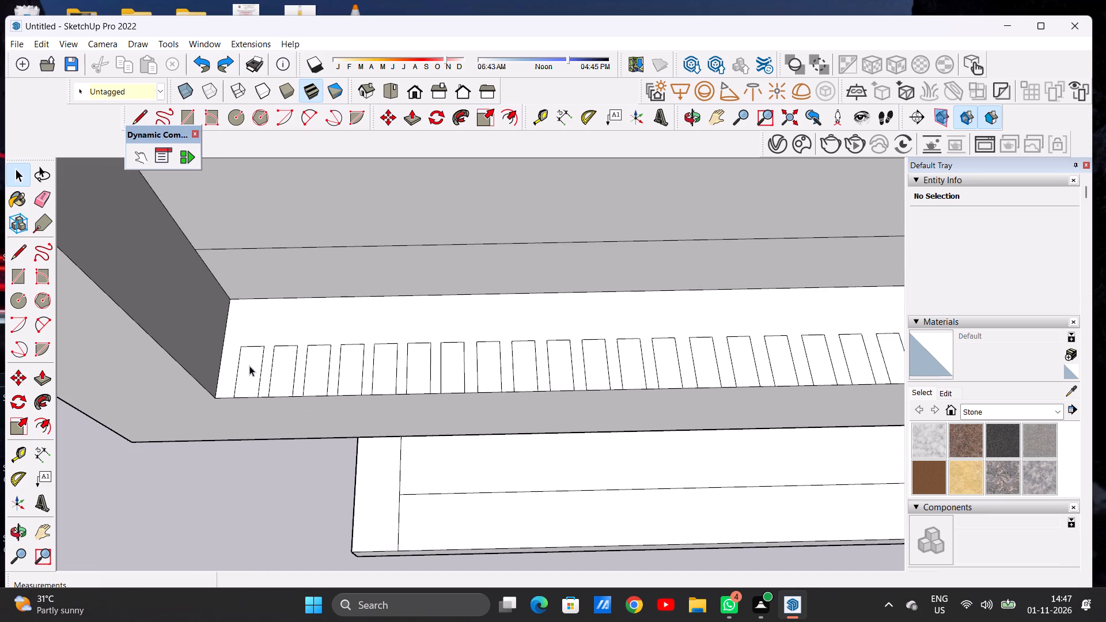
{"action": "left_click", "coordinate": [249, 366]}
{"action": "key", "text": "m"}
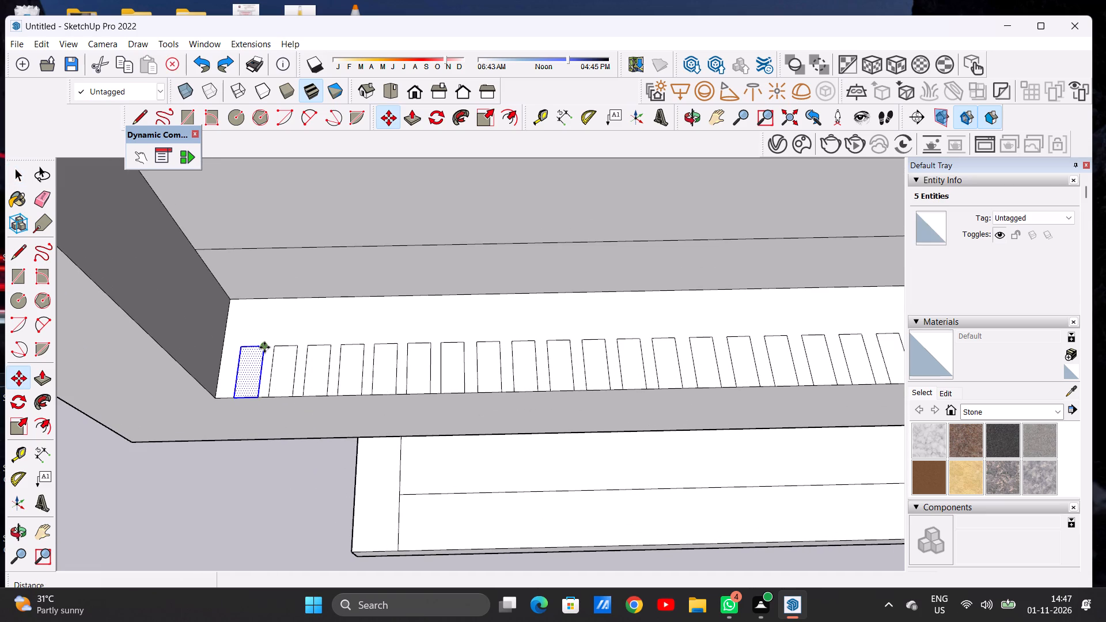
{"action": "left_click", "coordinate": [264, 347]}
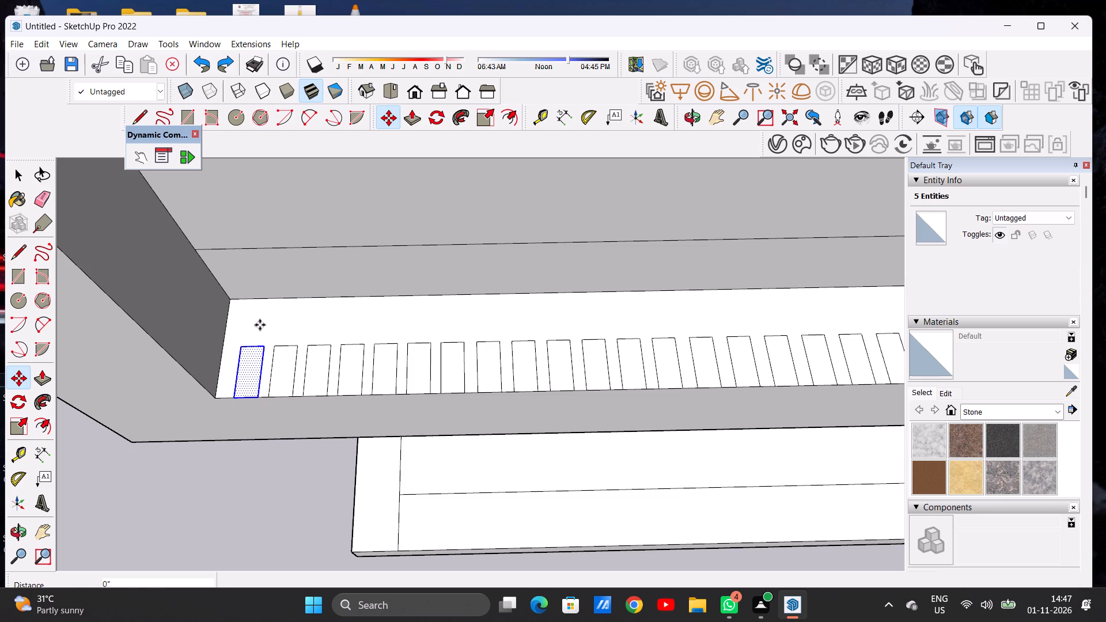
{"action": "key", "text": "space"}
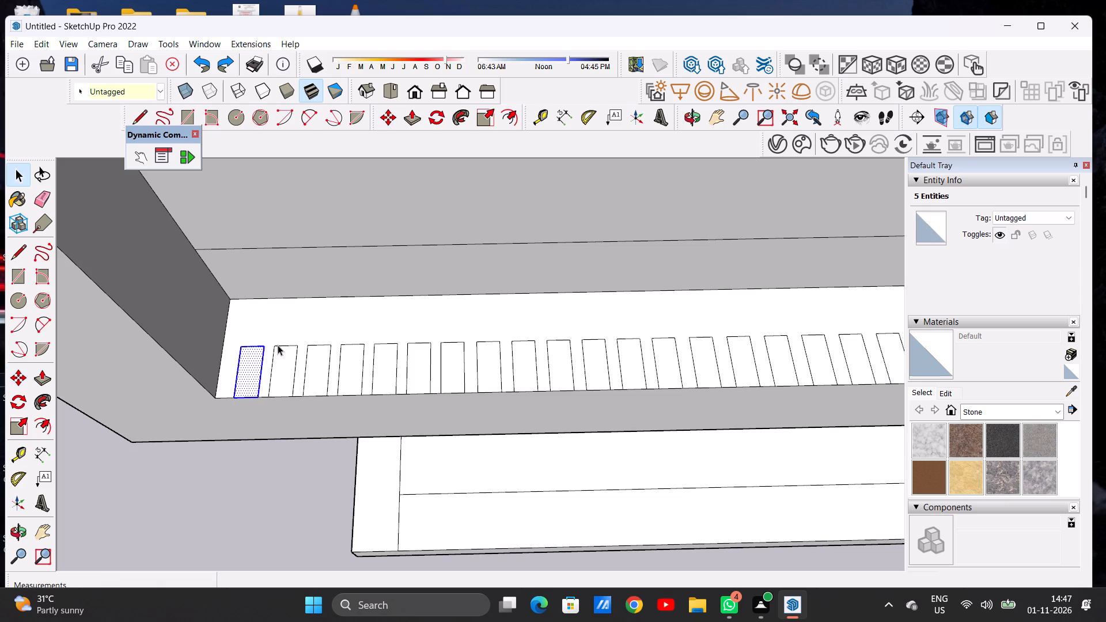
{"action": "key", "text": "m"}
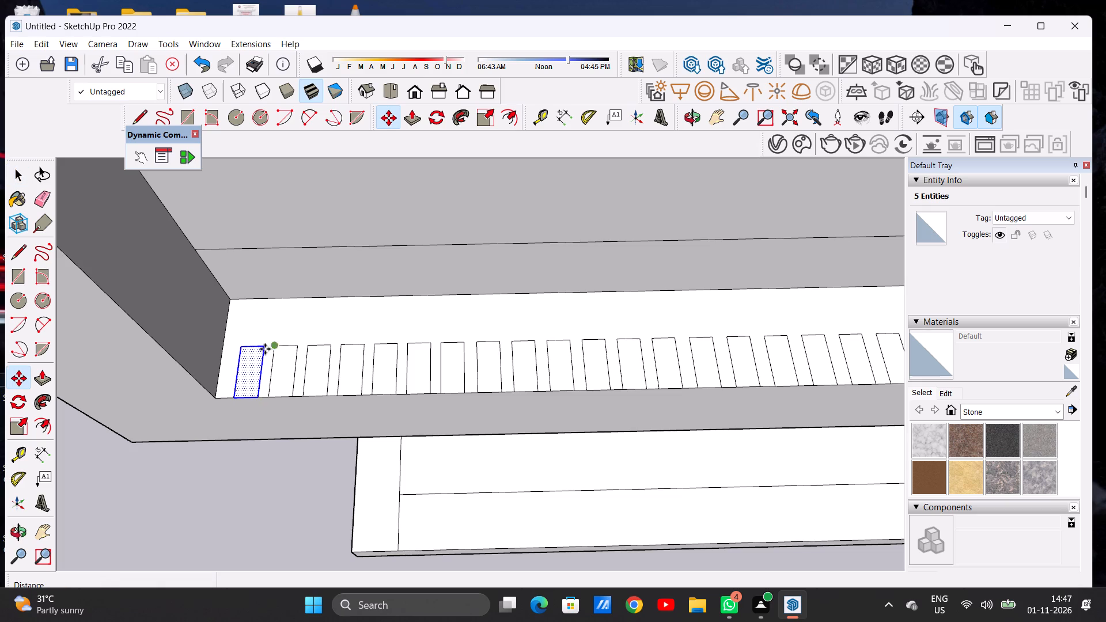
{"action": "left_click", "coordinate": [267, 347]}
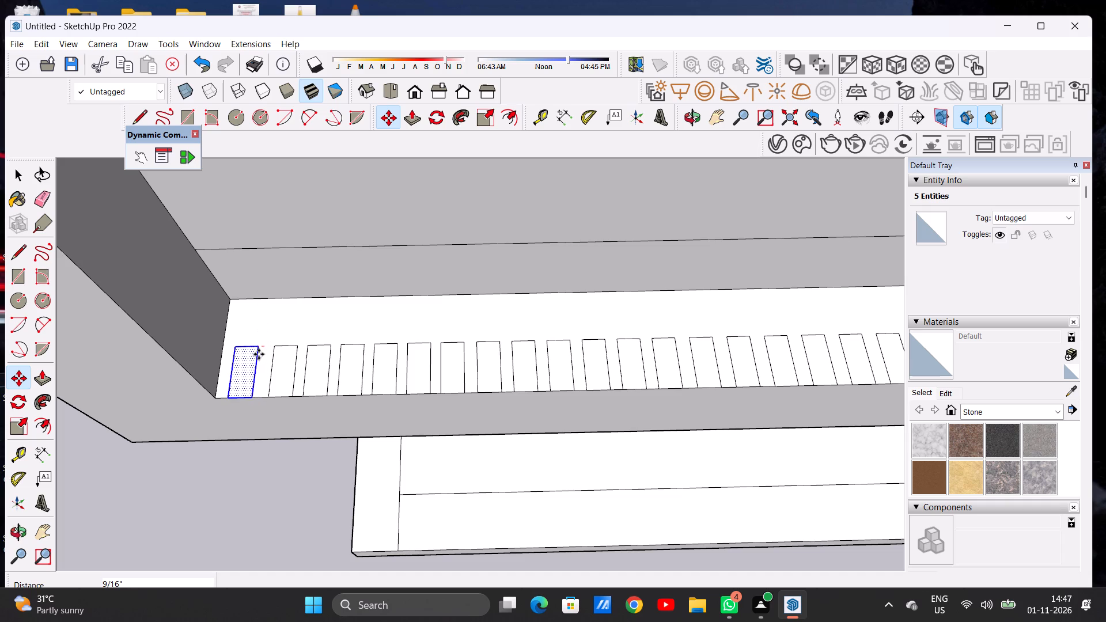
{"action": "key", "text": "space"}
Examine the row of rectangles on the ledge, checking its spacing and its start beside the side wall.
{"action": "scroll", "coordinate": [278, 344], "scroll_direction": "down", "scroll_amount": 13}
{"action": "middle_click_drag", "start_coordinate": [310, 395], "coordinate": [308, 356]}
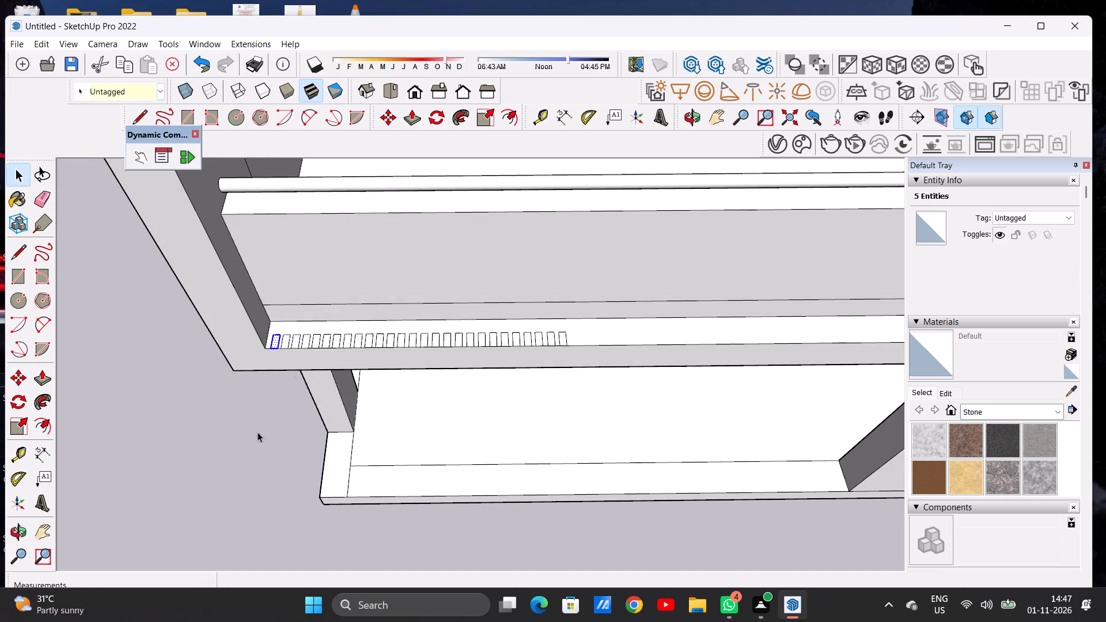
{"action": "left_click", "coordinate": [249, 447]}
{"action": "scroll", "coordinate": [400, 385], "scroll_direction": "down", "scroll_amount": 4}
{"action": "middle_click_drag", "start_coordinate": [408, 398], "coordinate": [410, 323]}
{"action": "scroll", "coordinate": [400, 343], "scroll_direction": "up", "scroll_amount": 8}
{"action": "middle_click_drag", "start_coordinate": [393, 336], "coordinate": [384, 470]}
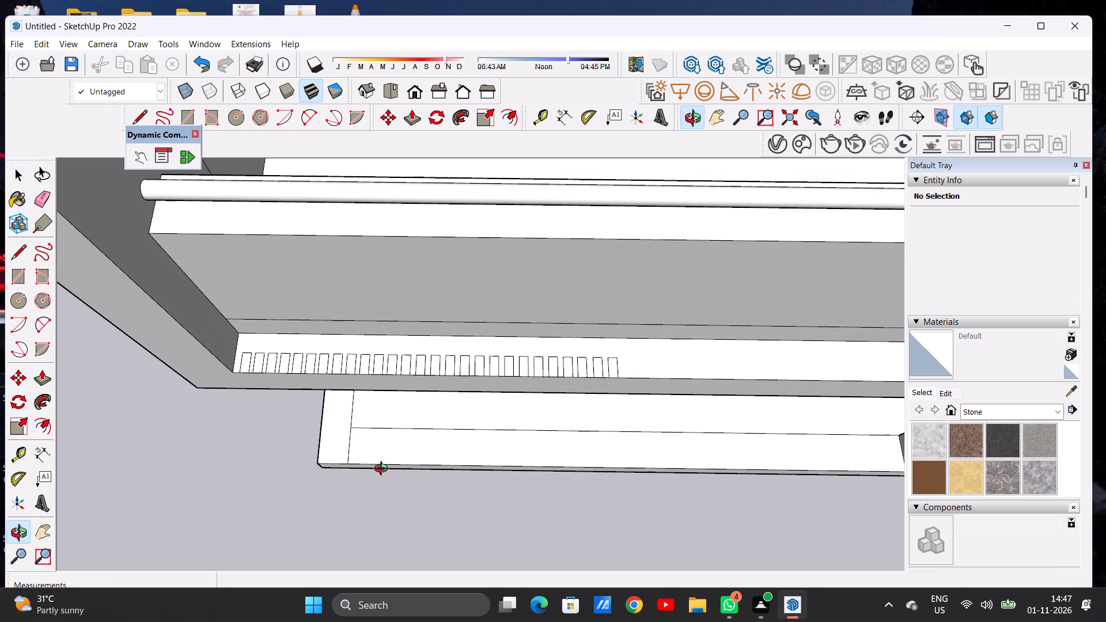
{"action": "middle_click_drag", "start_coordinate": [384, 470], "coordinate": [387, 479]}
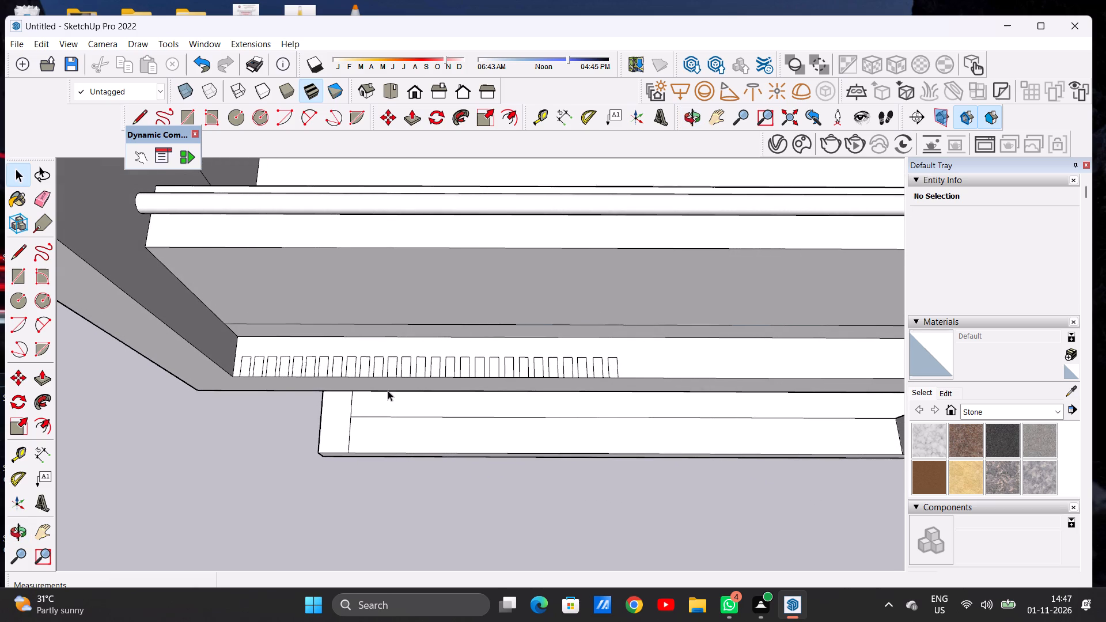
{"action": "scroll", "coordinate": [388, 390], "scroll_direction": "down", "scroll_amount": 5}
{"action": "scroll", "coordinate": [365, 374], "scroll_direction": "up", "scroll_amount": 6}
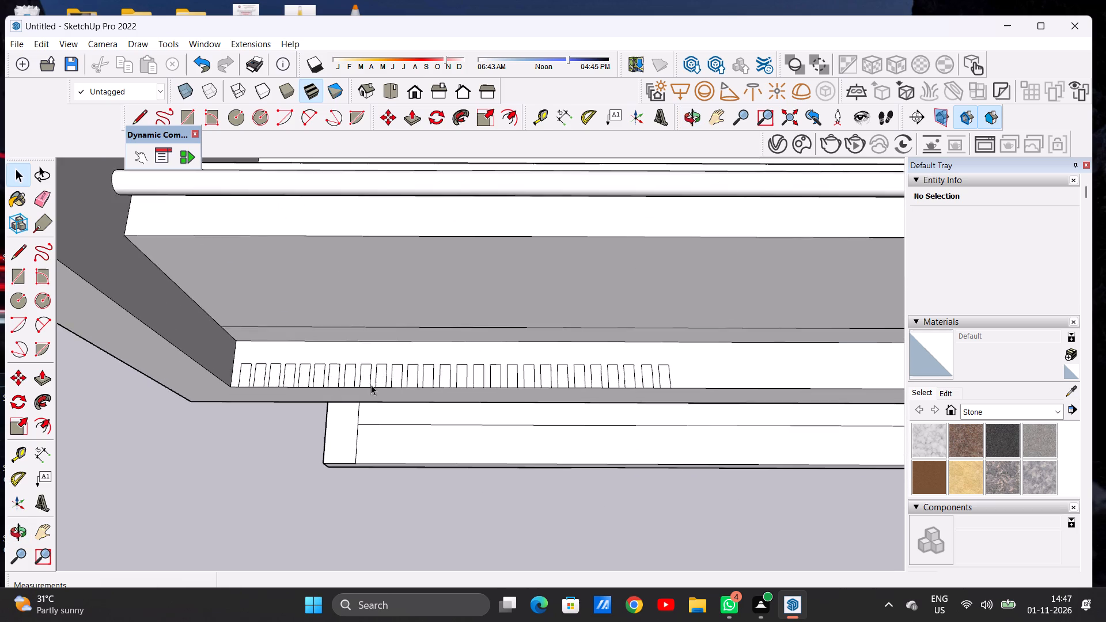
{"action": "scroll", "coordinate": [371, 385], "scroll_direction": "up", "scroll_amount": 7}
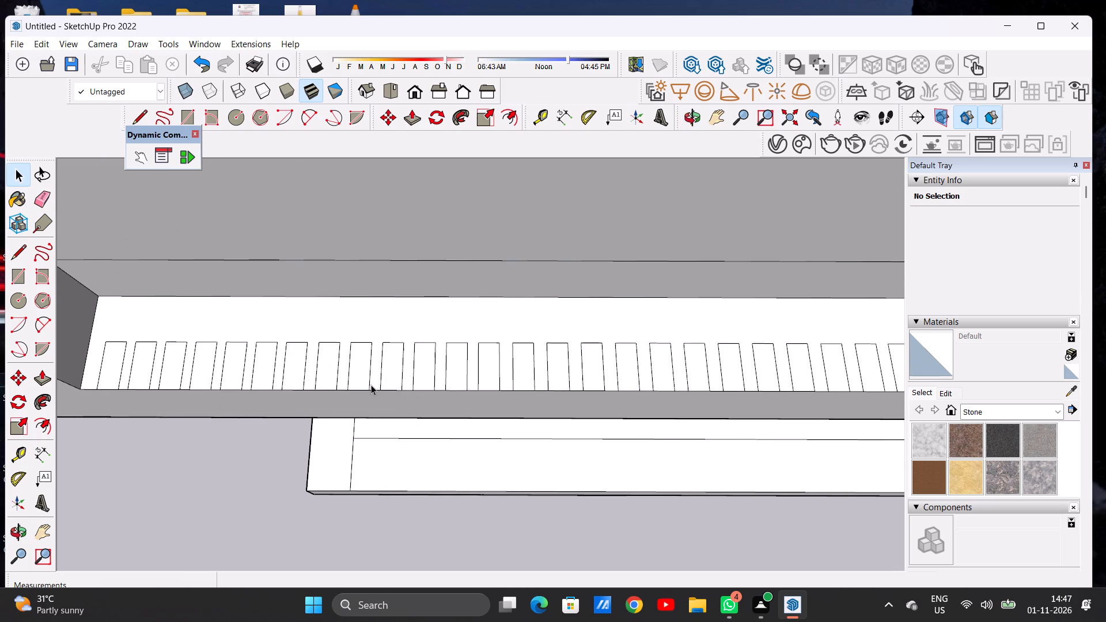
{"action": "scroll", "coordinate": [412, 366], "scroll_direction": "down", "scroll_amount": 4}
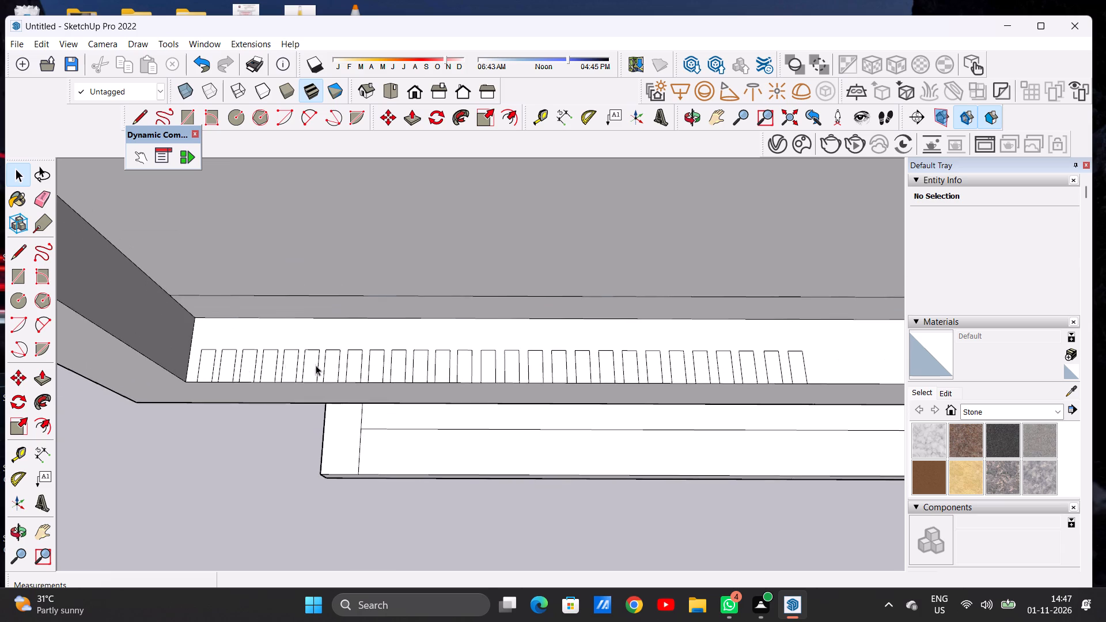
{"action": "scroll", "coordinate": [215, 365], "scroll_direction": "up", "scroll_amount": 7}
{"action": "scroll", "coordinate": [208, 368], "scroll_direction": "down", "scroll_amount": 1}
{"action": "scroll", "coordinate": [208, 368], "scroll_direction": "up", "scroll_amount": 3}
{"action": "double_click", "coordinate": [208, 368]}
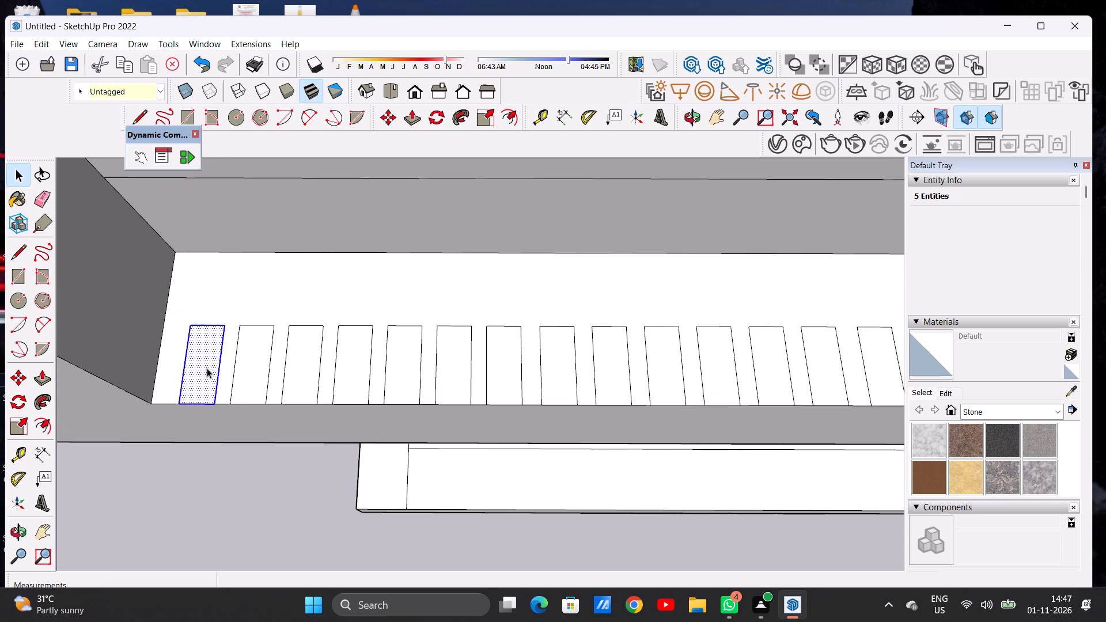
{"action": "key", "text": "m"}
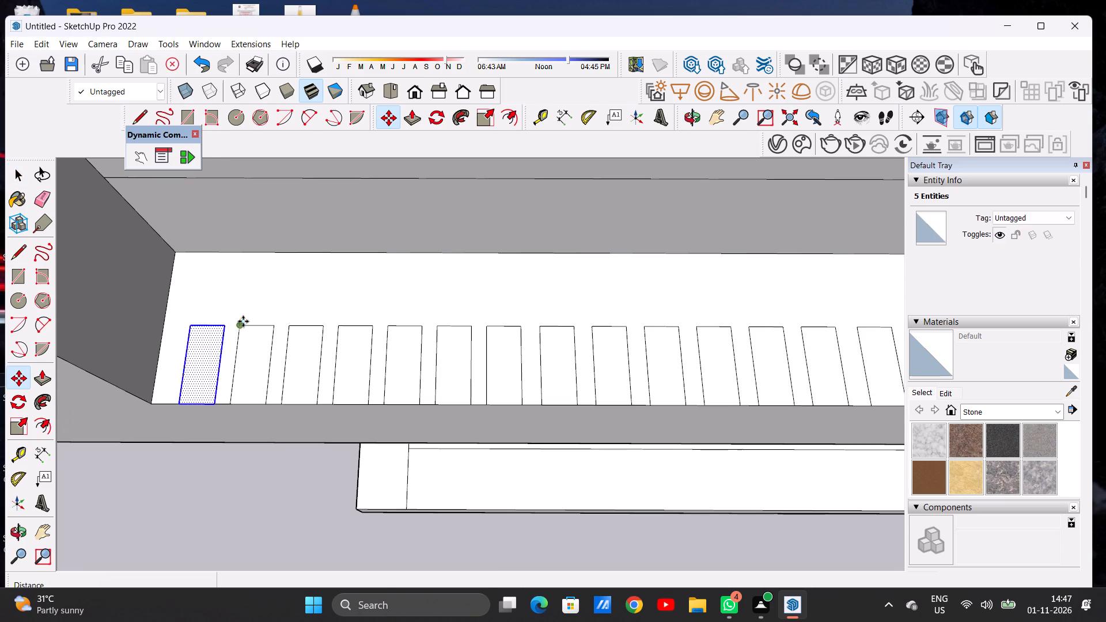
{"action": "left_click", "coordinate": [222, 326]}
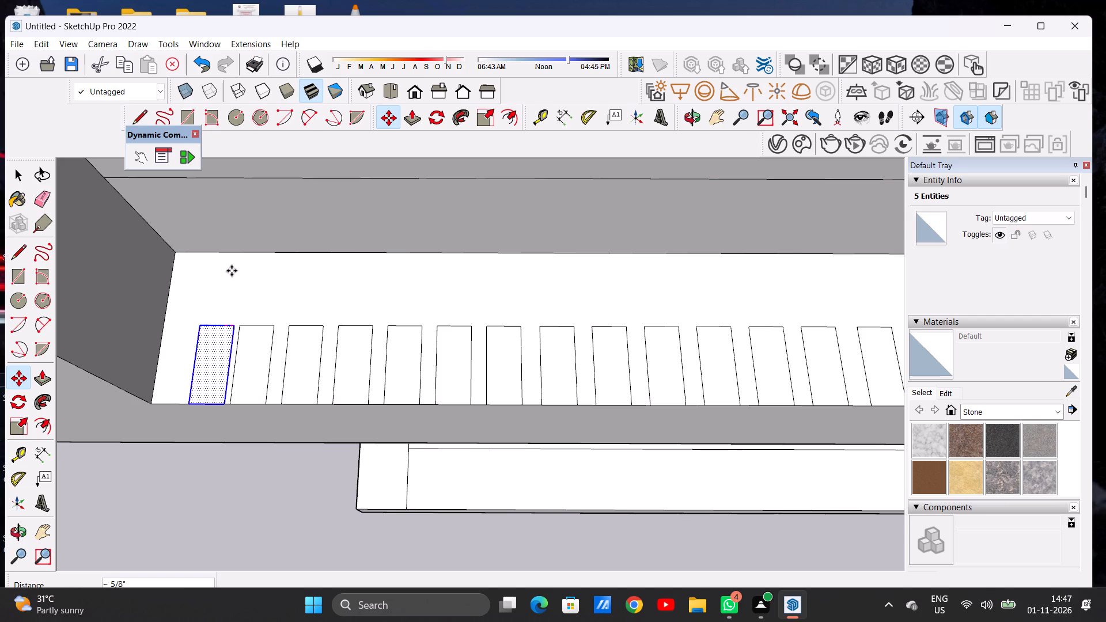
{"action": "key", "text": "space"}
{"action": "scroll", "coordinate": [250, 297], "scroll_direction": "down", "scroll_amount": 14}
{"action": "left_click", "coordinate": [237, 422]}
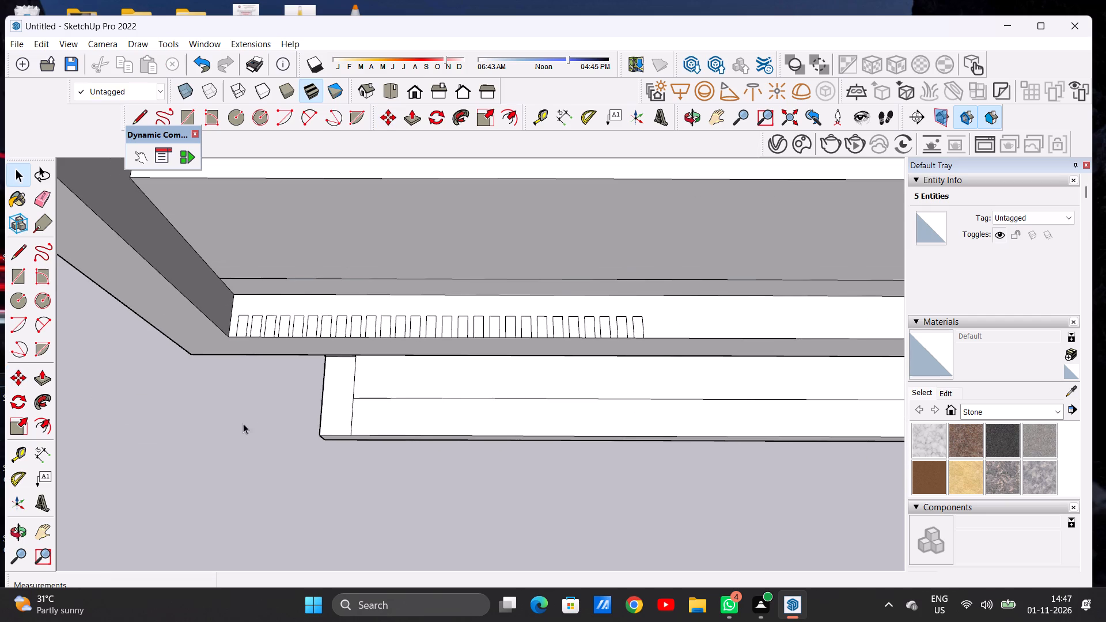
Undo the row of copied rectangles along the balcony ledge, leaving only the first rectangle beside the side wall.
{"action": "scroll", "coordinate": [355, 436], "scroll_direction": "down", "scroll_amount": 5}
{"action": "middle_click_drag", "start_coordinate": [373, 452], "coordinate": [373, 251]}
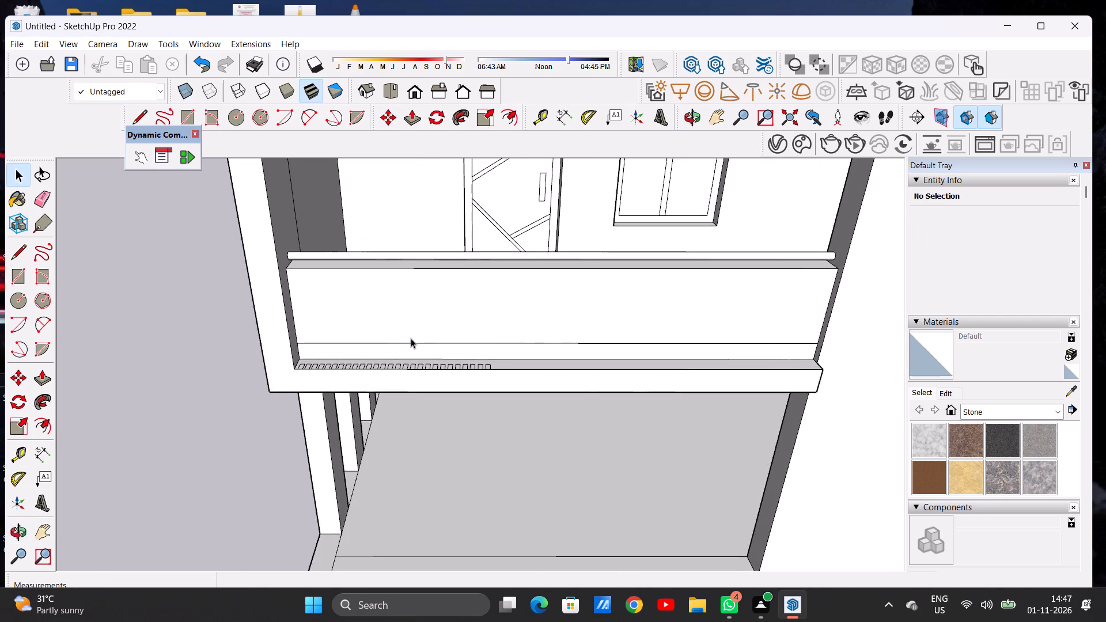
{"action": "scroll", "coordinate": [453, 358], "scroll_direction": "up", "scroll_amount": 8}
{"action": "scroll", "coordinate": [372, 367], "scroll_direction": "down", "scroll_amount": 9}
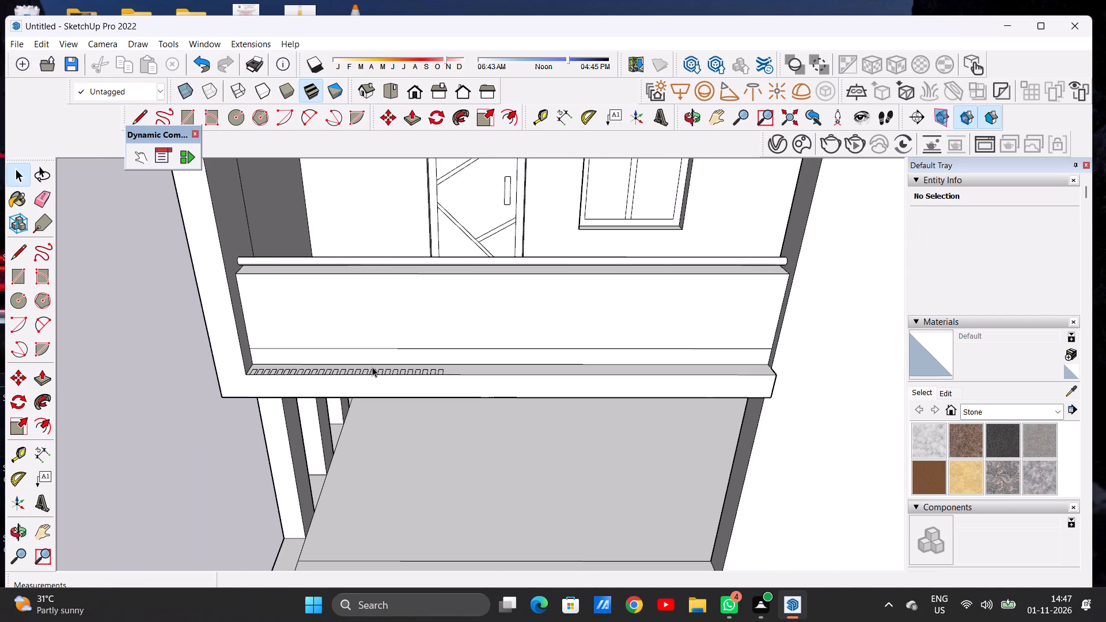
{"action": "middle_click_drag", "start_coordinate": [374, 419], "coordinate": [374, 526]}
{"action": "scroll", "coordinate": [265, 416], "scroll_direction": "up", "scroll_amount": 11}
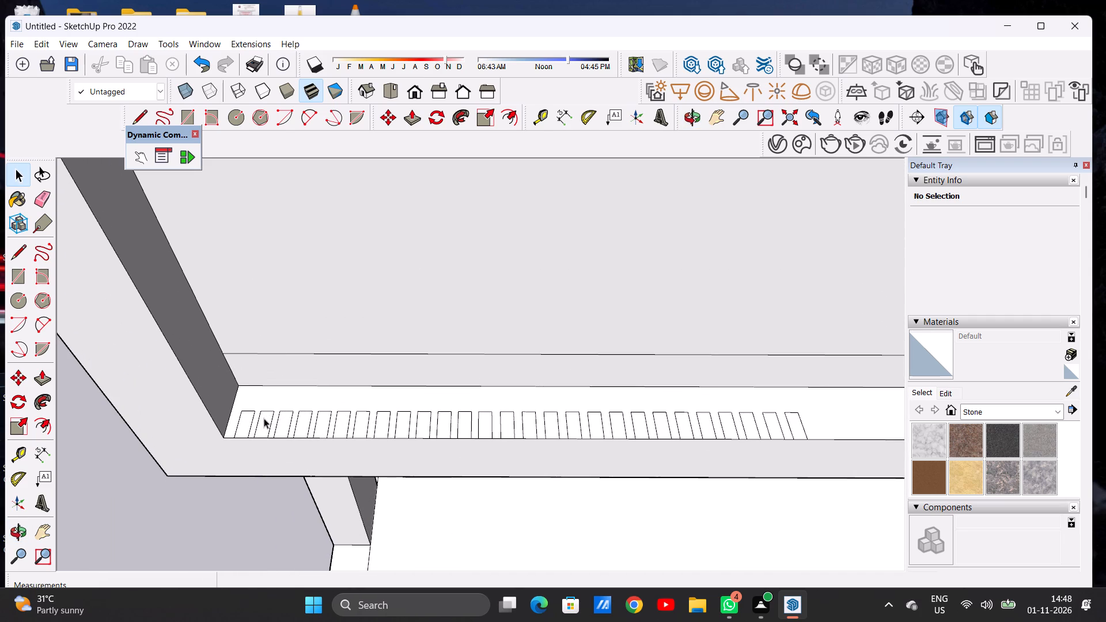
{"action": "key", "text": "ctrl+z"}
{"action": "key", "text": "ctrl+z"}
{"action": "key", "text": "ctrl+z"}
{"action": "key", "text": "ctrl+z"}
{"action": "key", "text": "ctrl+z"}
{"action": "key", "text": "ctrl+z"}
{"action": "key", "text": "ctrl+z"}
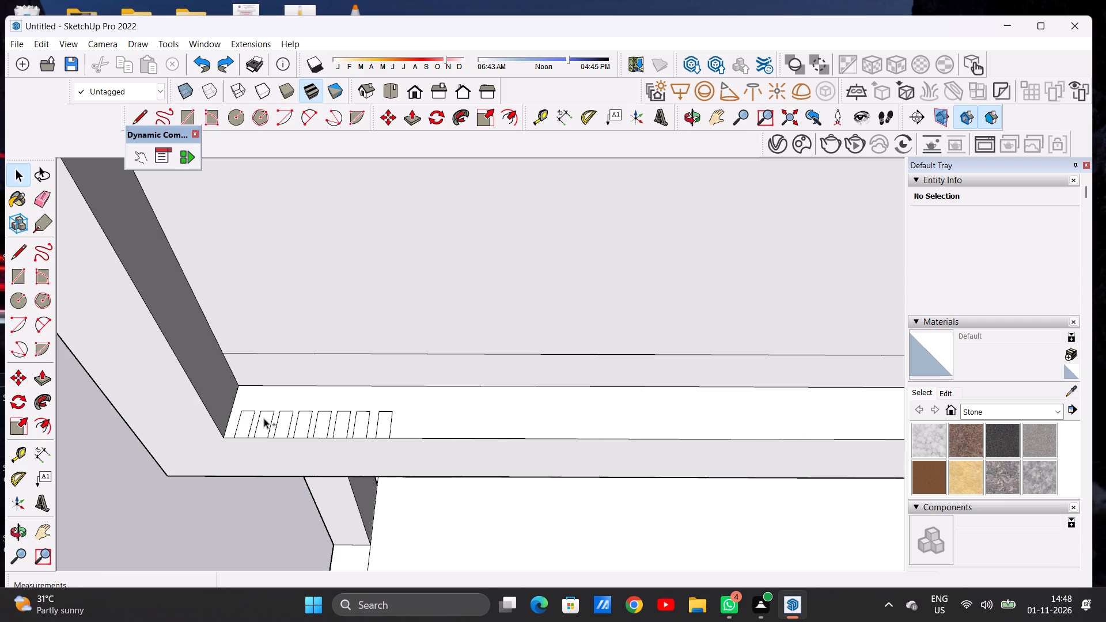
{"action": "key", "text": "ctrl+z"}
{"action": "key", "text": "ctrl+z"}
Undo the lines of the remaining rectangle at the ledge's front edge beside the side wall.
{"action": "scroll", "coordinate": [264, 418], "scroll_direction": "down", "scroll_amount": 6}
{"action": "middle_click_drag", "start_coordinate": [259, 418], "coordinate": [259, 435]}
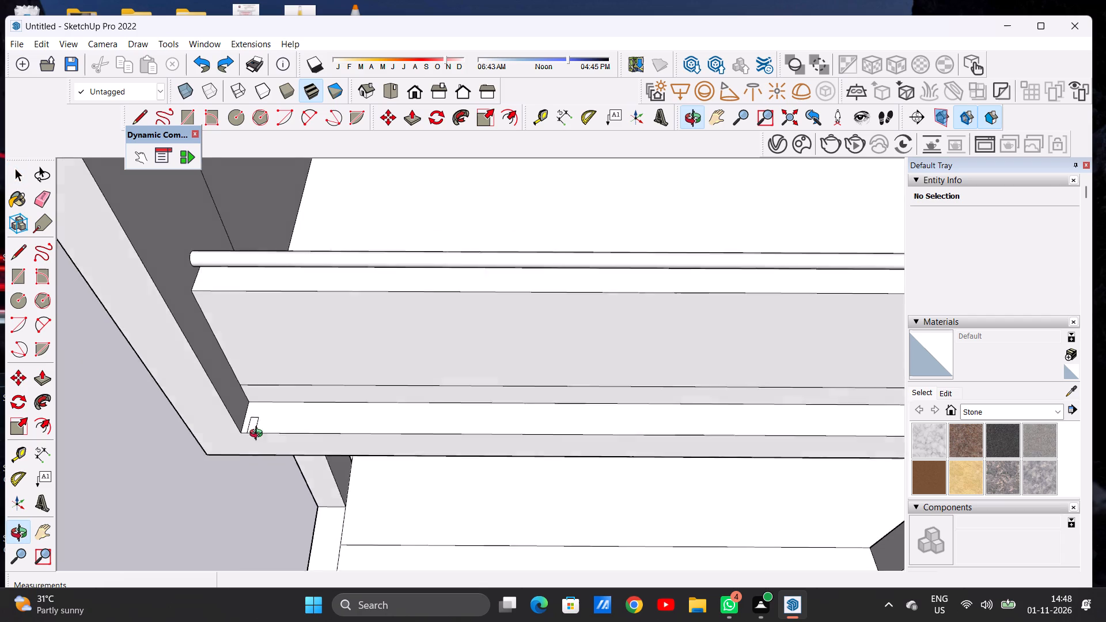
{"action": "middle_click_drag", "start_coordinate": [259, 435], "coordinate": [251, 453]}
{"action": "scroll", "coordinate": [266, 436], "scroll_direction": "up", "scroll_amount": 16}
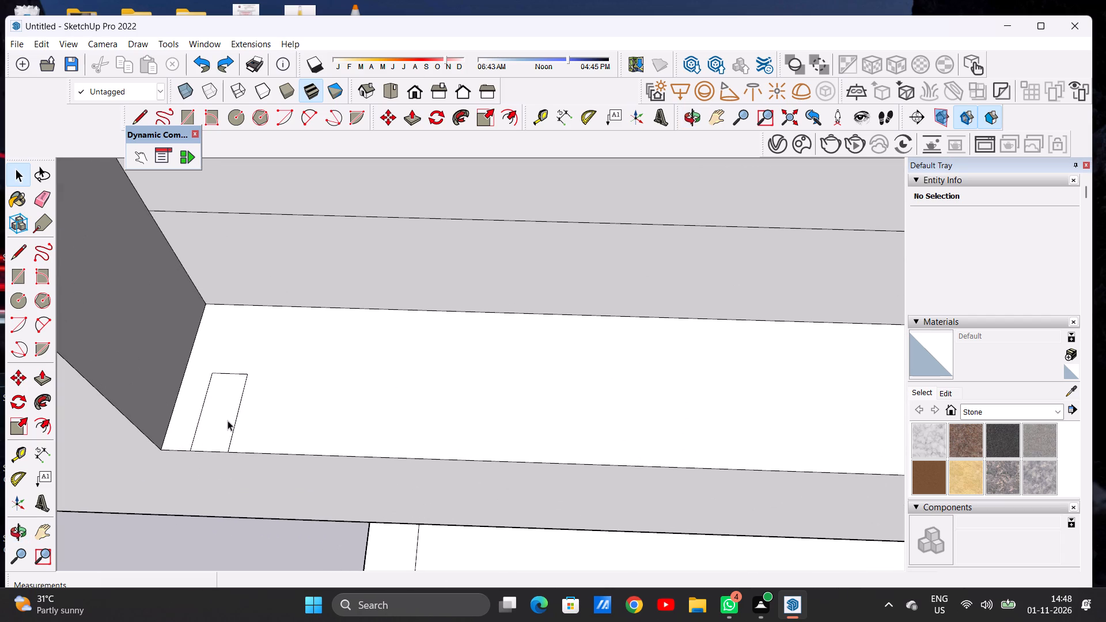
{"action": "key", "text": "ctrl+z"}
{"action": "key", "text": "ctrl+z"}
{"action": "key", "text": "ctrl+z"}
{"action": "key", "text": "ctrl+z"}
{"action": "key", "text": "ctrl+z"}
Draw a rectangle about 2 3/16" by 4 3/4" against the ledge's back edge, close to the side wall.
{"action": "key", "text": "l"}
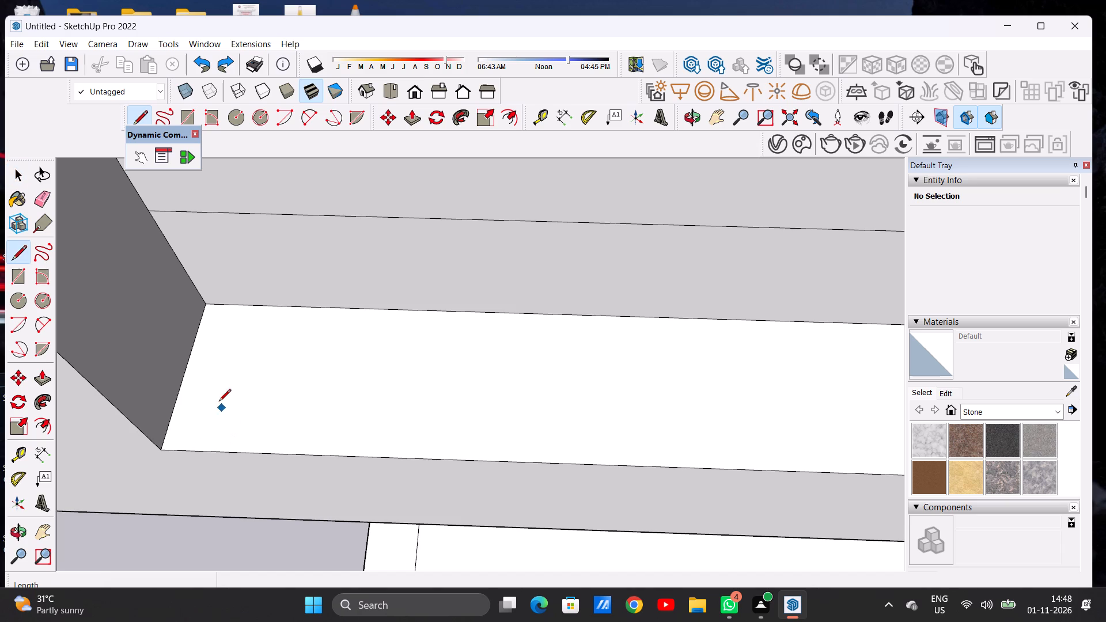
{"action": "left_click", "coordinate": [224, 308]}
{"action": "left_click", "coordinate": [211, 366]}
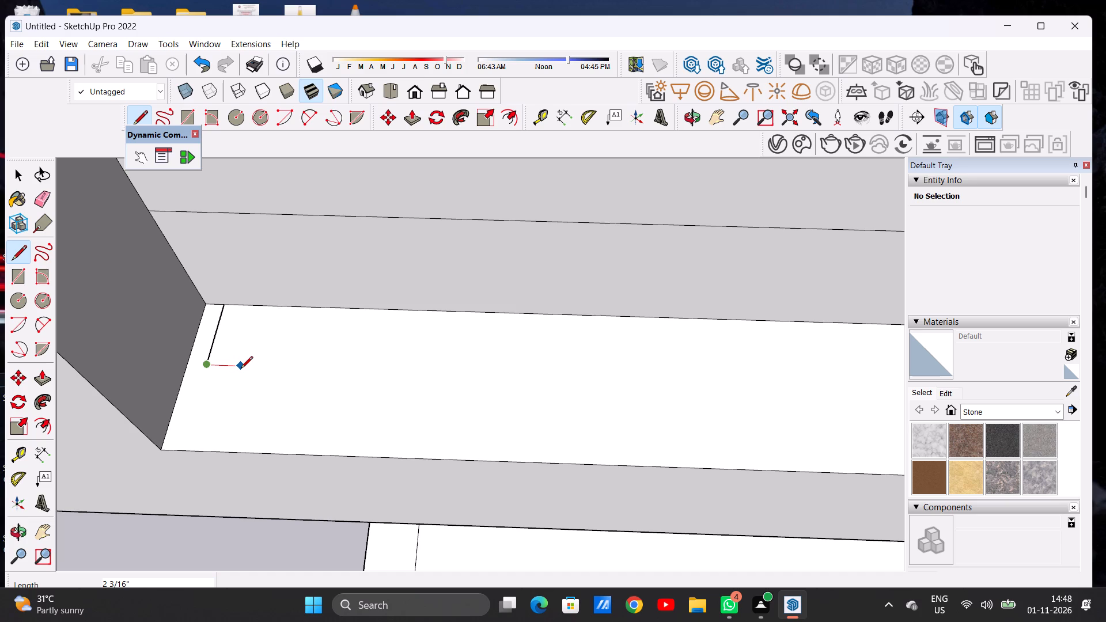
{"action": "left_click", "coordinate": [241, 369]}
{"action": "left_click", "coordinate": [249, 307]}
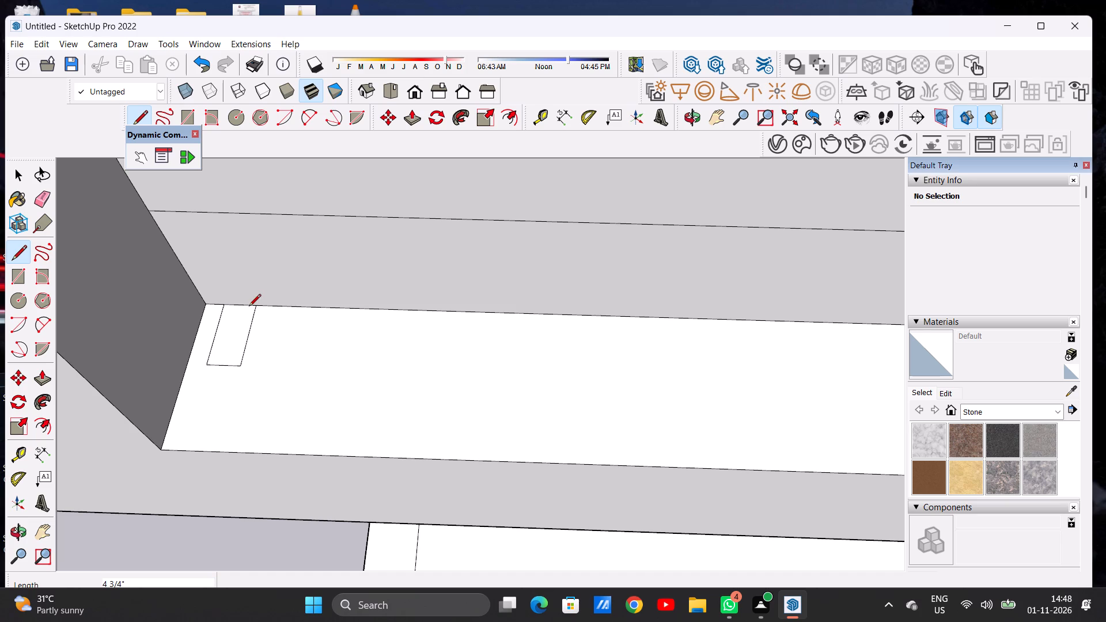
{"action": "key", "text": "space"}
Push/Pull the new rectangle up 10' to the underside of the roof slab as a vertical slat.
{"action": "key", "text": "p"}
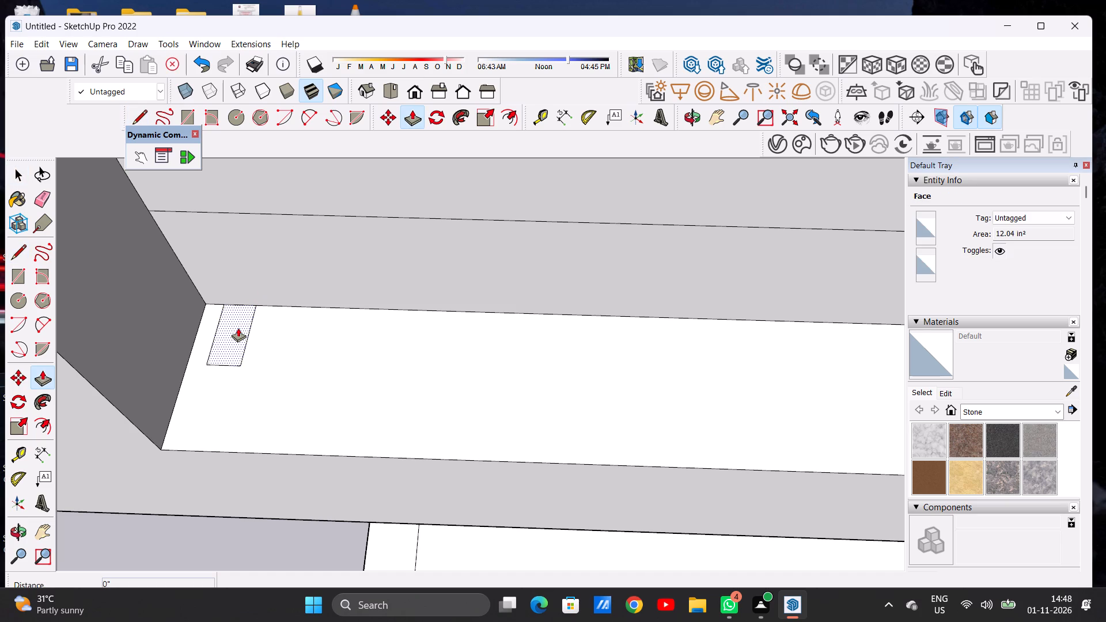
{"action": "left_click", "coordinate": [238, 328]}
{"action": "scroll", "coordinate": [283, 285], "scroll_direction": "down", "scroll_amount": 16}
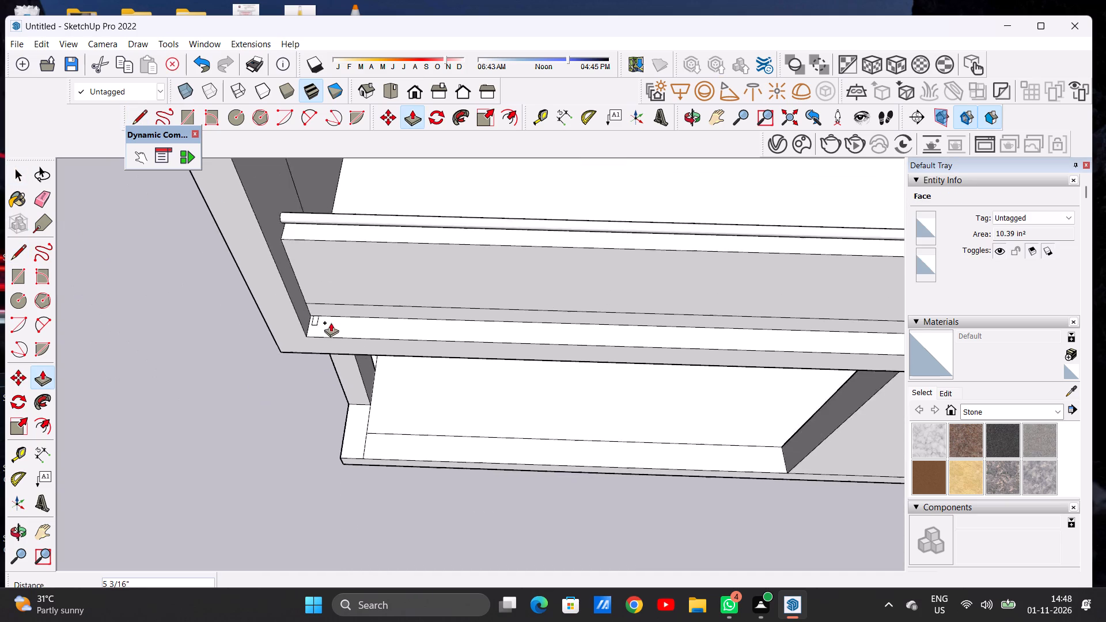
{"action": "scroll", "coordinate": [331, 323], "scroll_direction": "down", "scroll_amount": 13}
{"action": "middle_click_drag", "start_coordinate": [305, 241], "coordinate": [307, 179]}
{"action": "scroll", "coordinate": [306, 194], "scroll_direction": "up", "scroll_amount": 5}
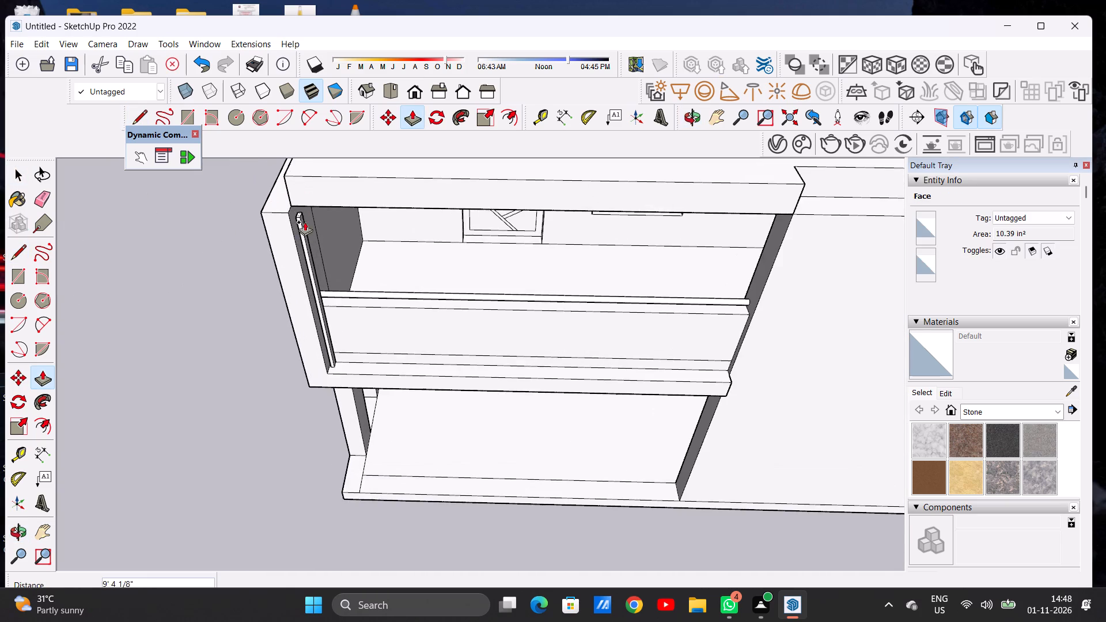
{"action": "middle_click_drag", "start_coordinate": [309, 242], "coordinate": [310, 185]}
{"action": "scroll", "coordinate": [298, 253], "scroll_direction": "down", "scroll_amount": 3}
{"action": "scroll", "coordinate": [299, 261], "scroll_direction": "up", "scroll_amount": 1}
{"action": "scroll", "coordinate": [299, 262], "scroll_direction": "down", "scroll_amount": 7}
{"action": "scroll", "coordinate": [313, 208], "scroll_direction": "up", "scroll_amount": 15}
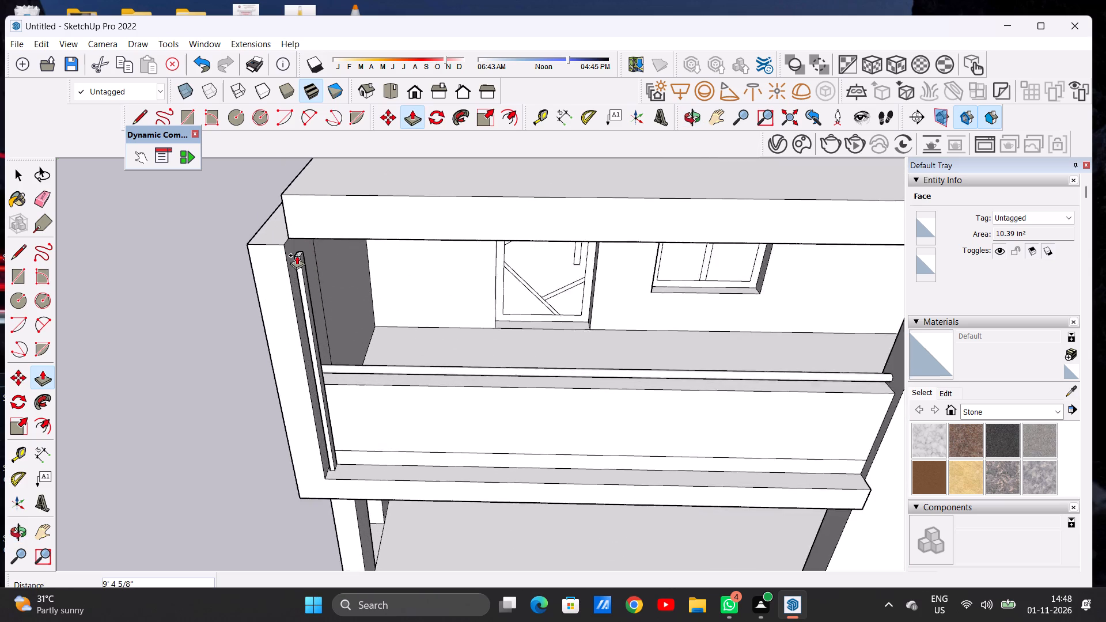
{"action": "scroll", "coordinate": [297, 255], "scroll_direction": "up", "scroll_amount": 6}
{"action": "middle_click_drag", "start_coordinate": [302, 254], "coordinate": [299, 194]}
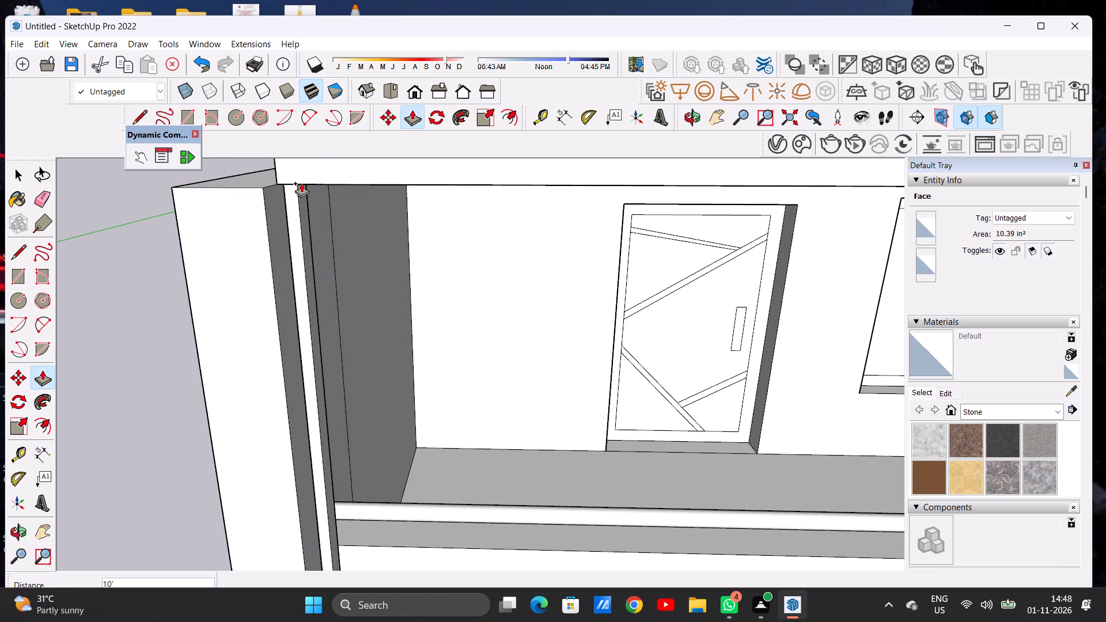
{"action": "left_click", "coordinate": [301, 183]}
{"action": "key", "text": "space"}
Examine the full-height slat from several angles to judge its position between the side wall, handrail and roof slab.
{"action": "middle_click_drag", "start_coordinate": [344, 200], "coordinate": [285, 243]}
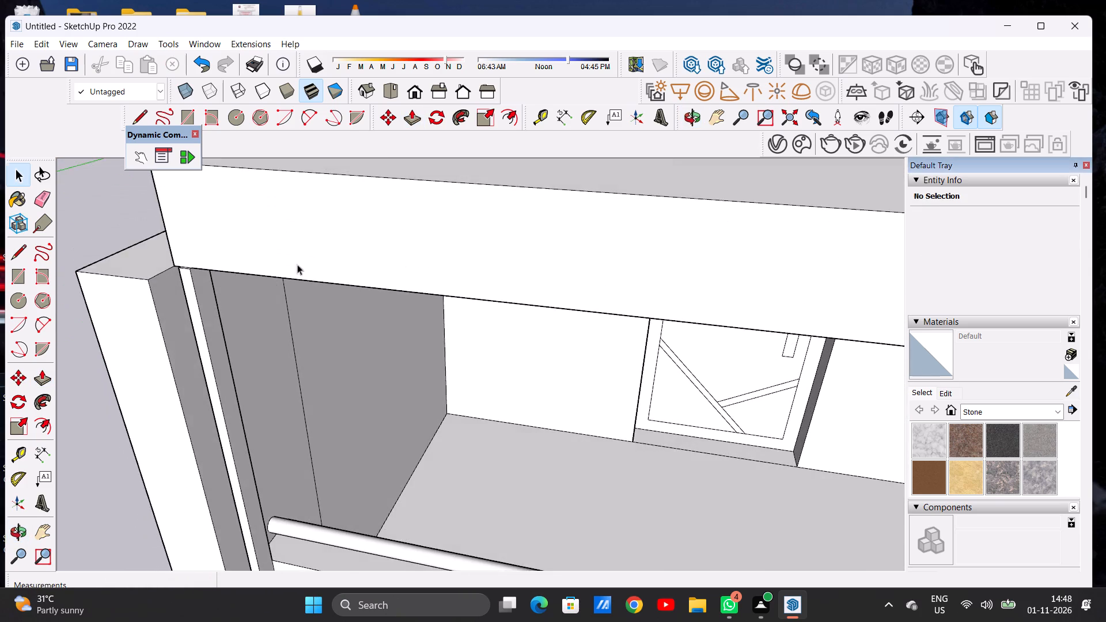
{"action": "scroll", "coordinate": [350, 295], "scroll_direction": "down", "scroll_amount": 7}
{"action": "middle_click_drag", "start_coordinate": [289, 322], "coordinate": [361, 229]}
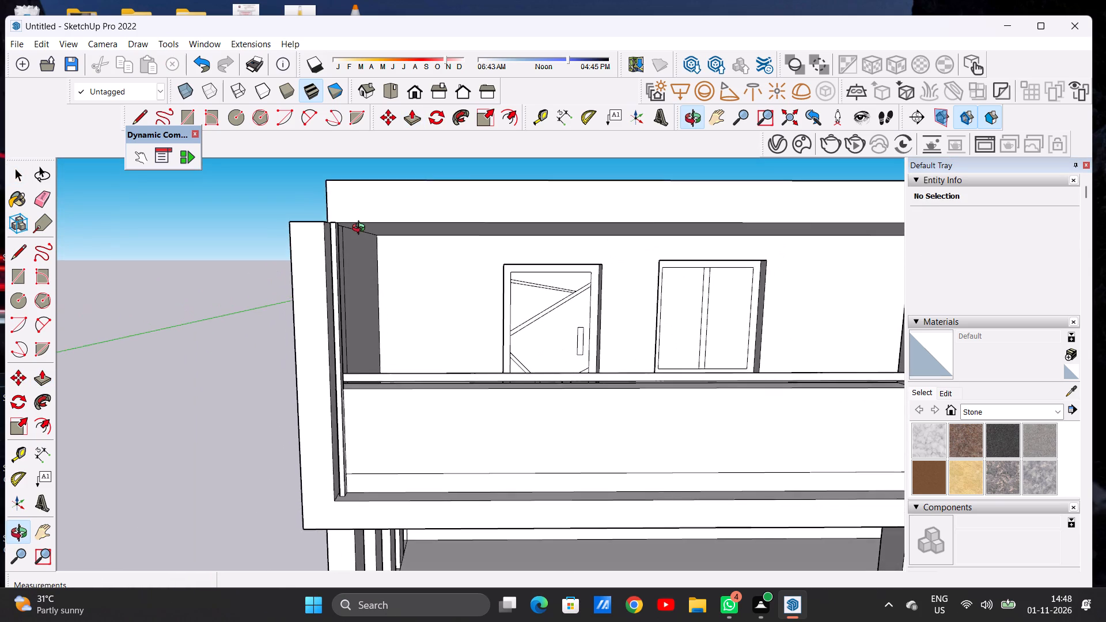
{"action": "middle_click_drag", "start_coordinate": [361, 229], "coordinate": [361, 233]}
{"action": "middle_click_drag", "start_coordinate": [332, 286], "coordinate": [353, 278]}
{"action": "scroll", "coordinate": [344, 284], "scroll_direction": "up", "scroll_amount": 19}
{"action": "scroll", "coordinate": [344, 284], "scroll_direction": "down", "scroll_amount": 1}
{"action": "scroll", "coordinate": [344, 284], "scroll_direction": "up", "scroll_amount": 6}
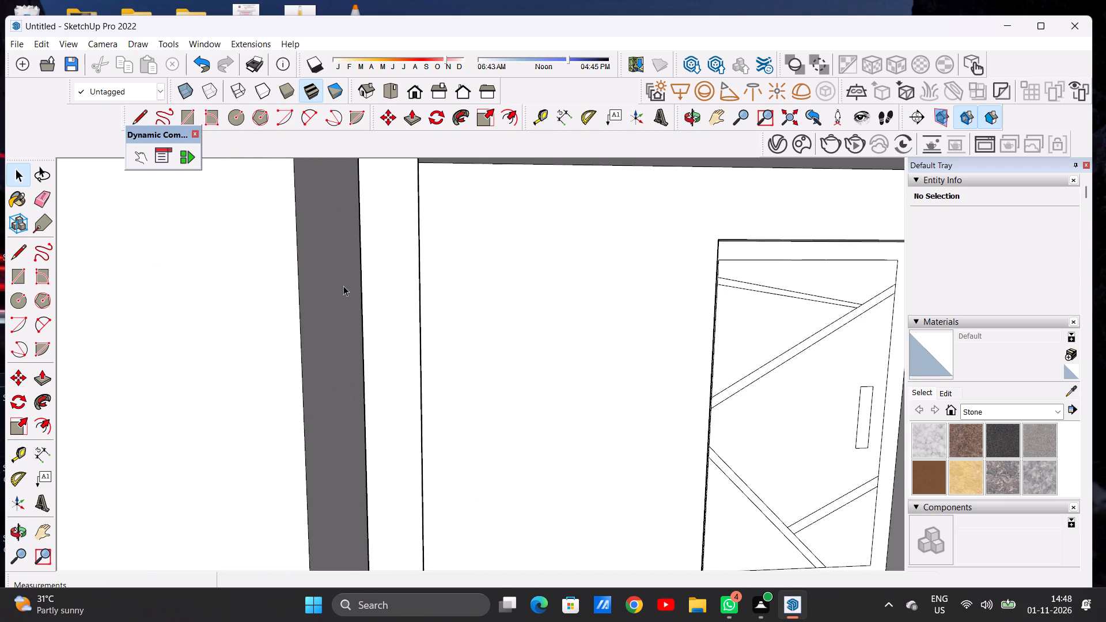
{"action": "middle_click_drag", "start_coordinate": [343, 286], "coordinate": [382, 292]}
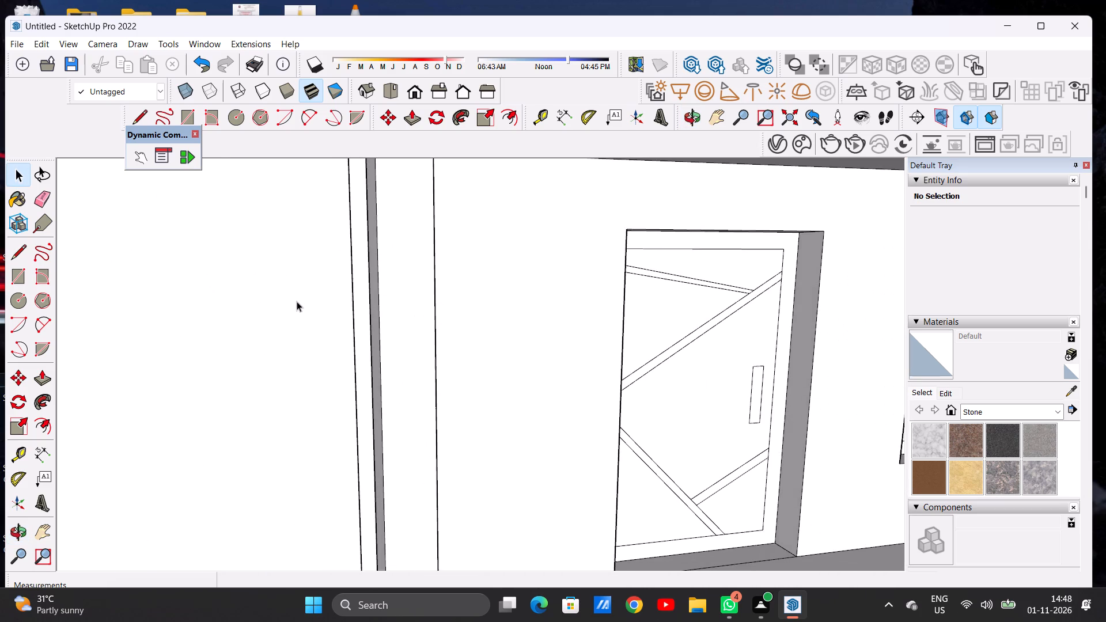
{"action": "scroll", "coordinate": [297, 301], "scroll_direction": "down", "scroll_amount": 20}
{"action": "scroll", "coordinate": [297, 301], "scroll_direction": "down", "scroll_amount": 4}
{"action": "scroll", "coordinate": [269, 312], "scroll_direction": "up", "scroll_amount": 1}
{"action": "scroll", "coordinate": [269, 312], "scroll_direction": "down", "scroll_amount": 13}
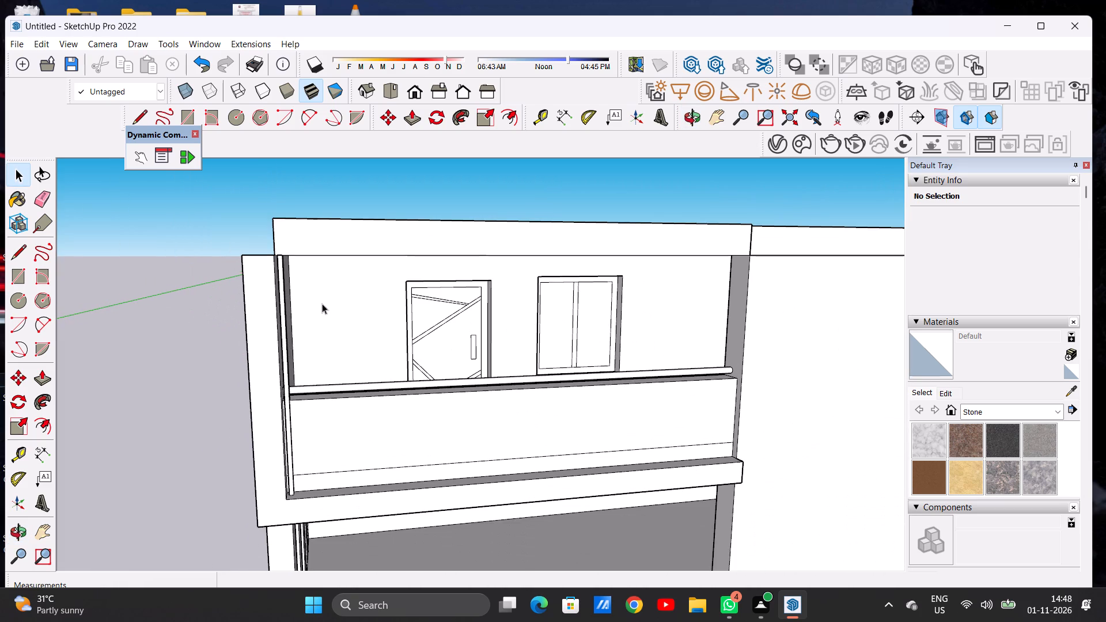
{"action": "middle_click_drag", "start_coordinate": [338, 298], "coordinate": [187, 314]}
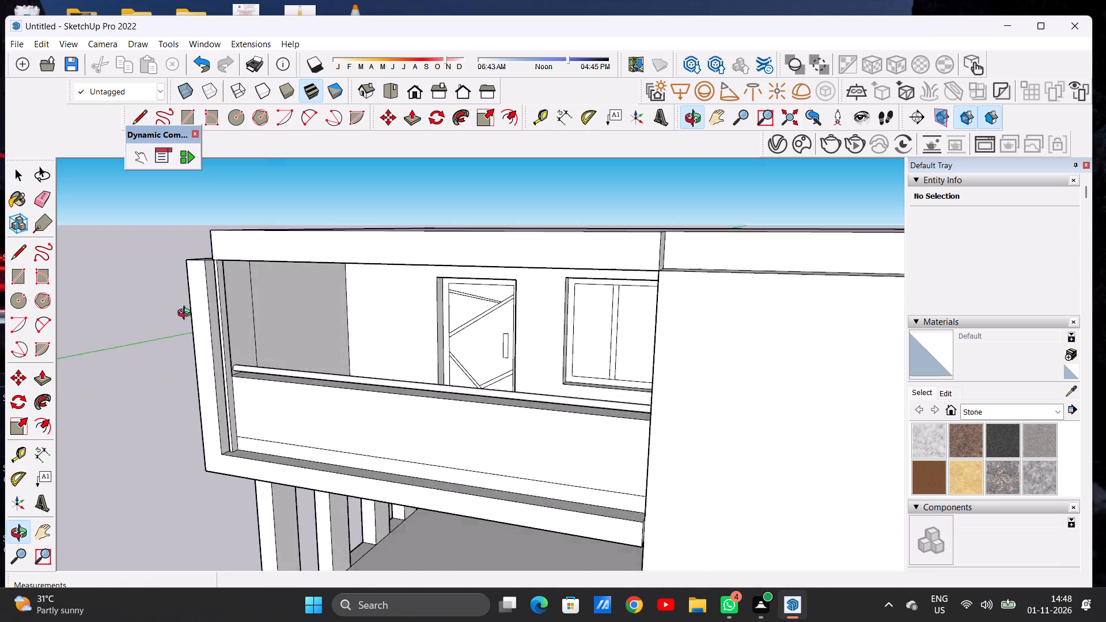
{"action": "middle_click_drag", "start_coordinate": [187, 314], "coordinate": [287, 339]}
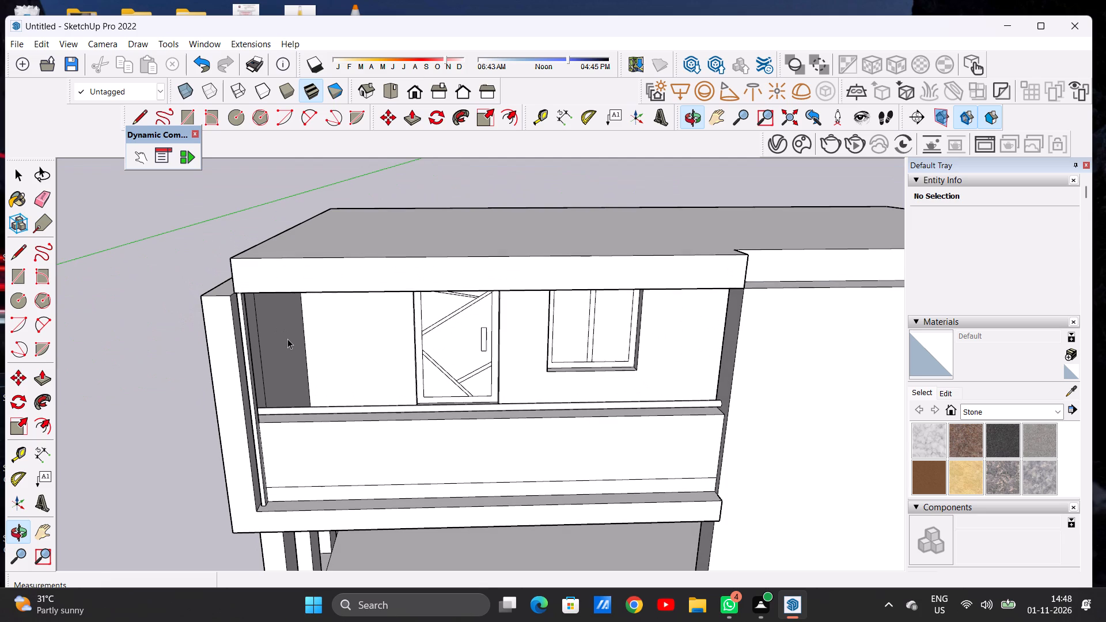
{"action": "scroll", "coordinate": [313, 318], "scroll_direction": "down", "scroll_amount": 6}
{"action": "middle_click_drag", "start_coordinate": [253, 318], "coordinate": [399, 315]}
{"action": "scroll", "coordinate": [313, 325], "scroll_direction": "up", "scroll_amount": 5}
{"action": "scroll", "coordinate": [317, 325], "scroll_direction": "down", "scroll_amount": 1}
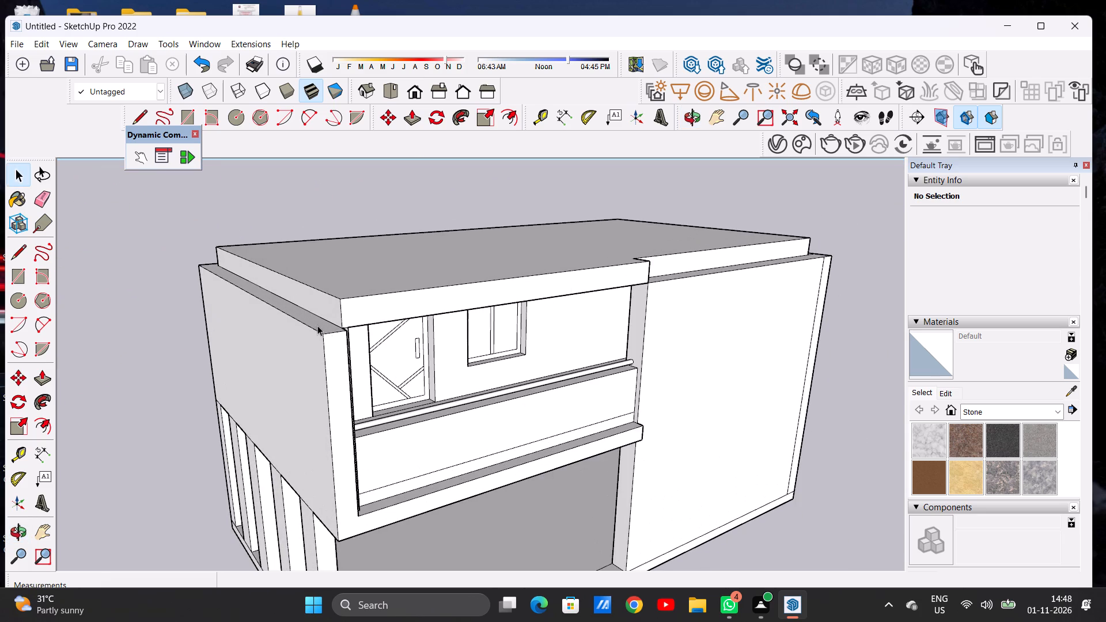
{"action": "middle_click_drag", "start_coordinate": [334, 327], "coordinate": [332, 370]}
{"action": "scroll", "coordinate": [339, 361], "scroll_direction": "up", "scroll_amount": 8}
{"action": "scroll", "coordinate": [297, 339], "scroll_direction": "down", "scroll_amount": 3}
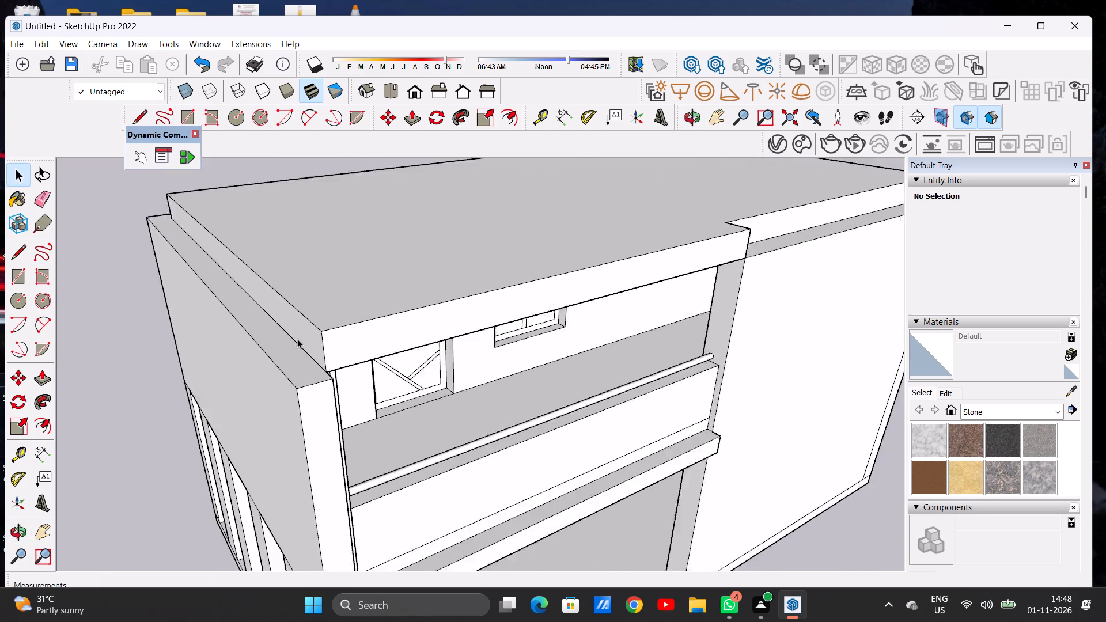
{"action": "scroll", "coordinate": [297, 339], "scroll_direction": "down", "scroll_amount": 4}
{"action": "scroll", "coordinate": [302, 324], "scroll_direction": "up", "scroll_amount": 2}
{"action": "scroll", "coordinate": [302, 324], "scroll_direction": "down", "scroll_amount": 6}
{"action": "middle_click_drag", "start_coordinate": [361, 362], "coordinate": [206, 286]}
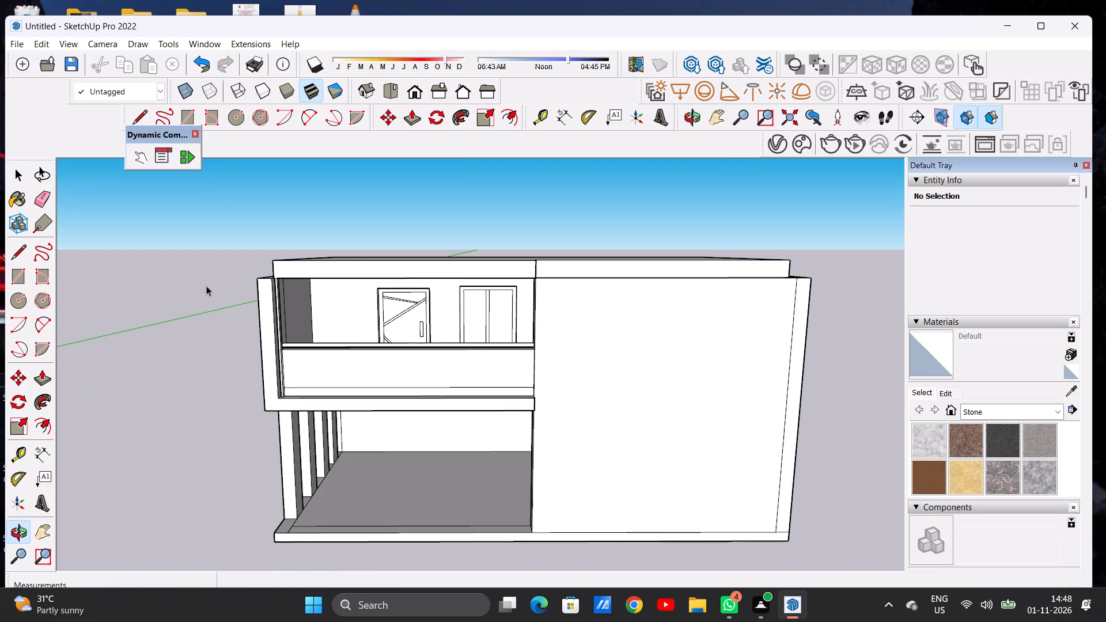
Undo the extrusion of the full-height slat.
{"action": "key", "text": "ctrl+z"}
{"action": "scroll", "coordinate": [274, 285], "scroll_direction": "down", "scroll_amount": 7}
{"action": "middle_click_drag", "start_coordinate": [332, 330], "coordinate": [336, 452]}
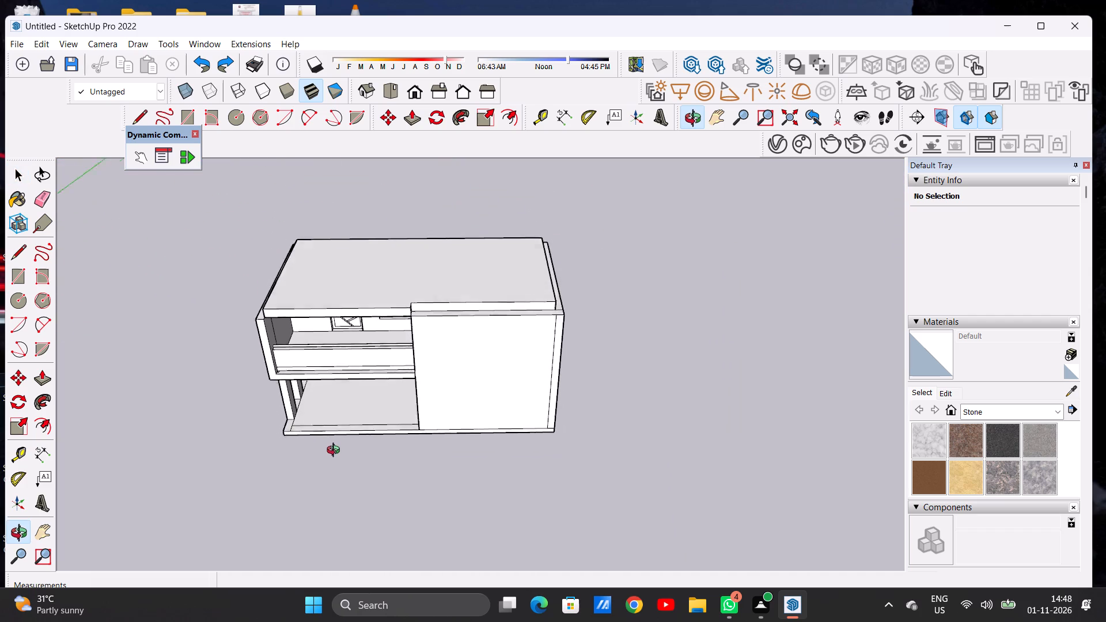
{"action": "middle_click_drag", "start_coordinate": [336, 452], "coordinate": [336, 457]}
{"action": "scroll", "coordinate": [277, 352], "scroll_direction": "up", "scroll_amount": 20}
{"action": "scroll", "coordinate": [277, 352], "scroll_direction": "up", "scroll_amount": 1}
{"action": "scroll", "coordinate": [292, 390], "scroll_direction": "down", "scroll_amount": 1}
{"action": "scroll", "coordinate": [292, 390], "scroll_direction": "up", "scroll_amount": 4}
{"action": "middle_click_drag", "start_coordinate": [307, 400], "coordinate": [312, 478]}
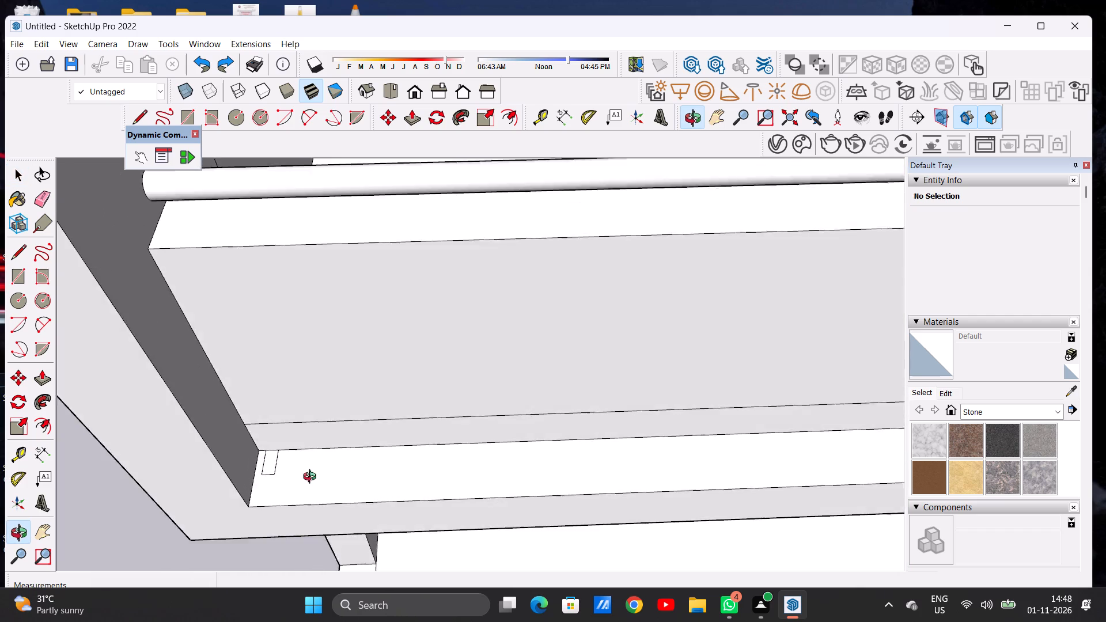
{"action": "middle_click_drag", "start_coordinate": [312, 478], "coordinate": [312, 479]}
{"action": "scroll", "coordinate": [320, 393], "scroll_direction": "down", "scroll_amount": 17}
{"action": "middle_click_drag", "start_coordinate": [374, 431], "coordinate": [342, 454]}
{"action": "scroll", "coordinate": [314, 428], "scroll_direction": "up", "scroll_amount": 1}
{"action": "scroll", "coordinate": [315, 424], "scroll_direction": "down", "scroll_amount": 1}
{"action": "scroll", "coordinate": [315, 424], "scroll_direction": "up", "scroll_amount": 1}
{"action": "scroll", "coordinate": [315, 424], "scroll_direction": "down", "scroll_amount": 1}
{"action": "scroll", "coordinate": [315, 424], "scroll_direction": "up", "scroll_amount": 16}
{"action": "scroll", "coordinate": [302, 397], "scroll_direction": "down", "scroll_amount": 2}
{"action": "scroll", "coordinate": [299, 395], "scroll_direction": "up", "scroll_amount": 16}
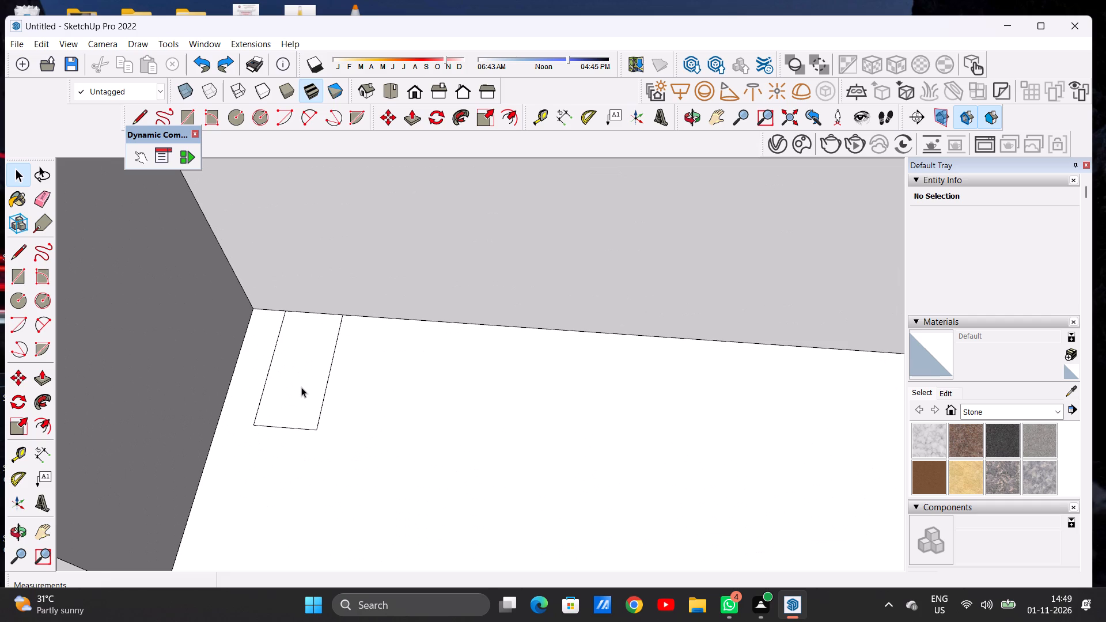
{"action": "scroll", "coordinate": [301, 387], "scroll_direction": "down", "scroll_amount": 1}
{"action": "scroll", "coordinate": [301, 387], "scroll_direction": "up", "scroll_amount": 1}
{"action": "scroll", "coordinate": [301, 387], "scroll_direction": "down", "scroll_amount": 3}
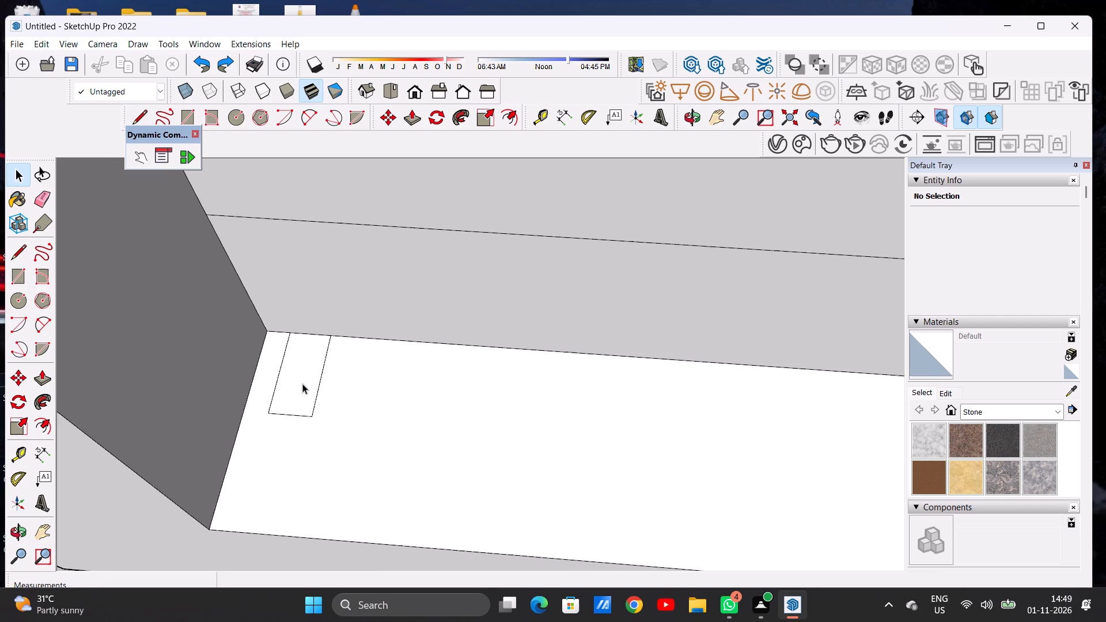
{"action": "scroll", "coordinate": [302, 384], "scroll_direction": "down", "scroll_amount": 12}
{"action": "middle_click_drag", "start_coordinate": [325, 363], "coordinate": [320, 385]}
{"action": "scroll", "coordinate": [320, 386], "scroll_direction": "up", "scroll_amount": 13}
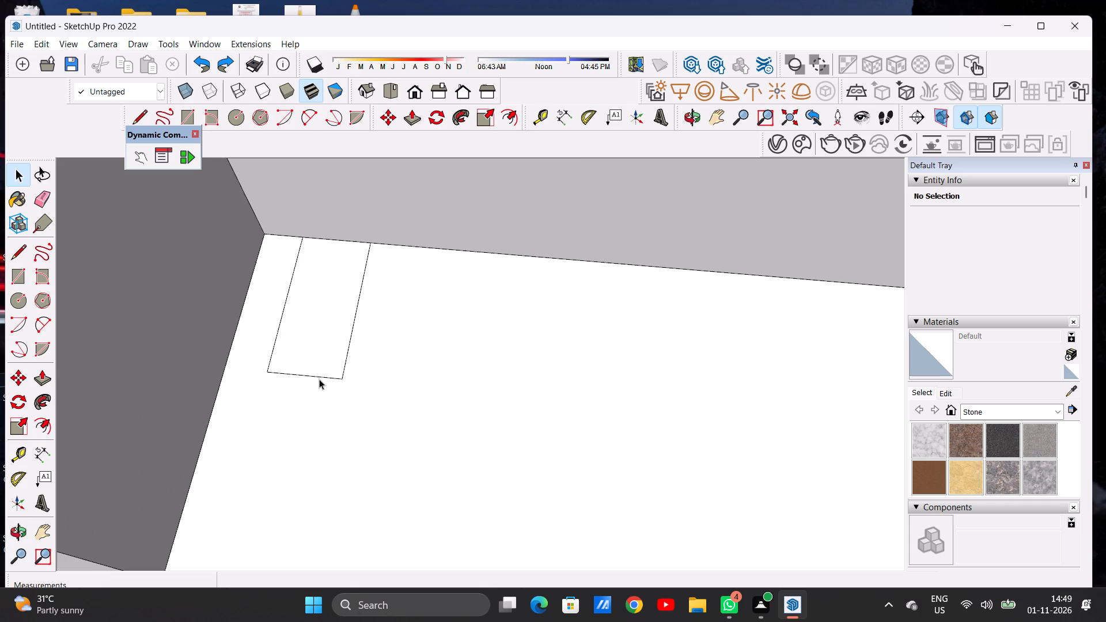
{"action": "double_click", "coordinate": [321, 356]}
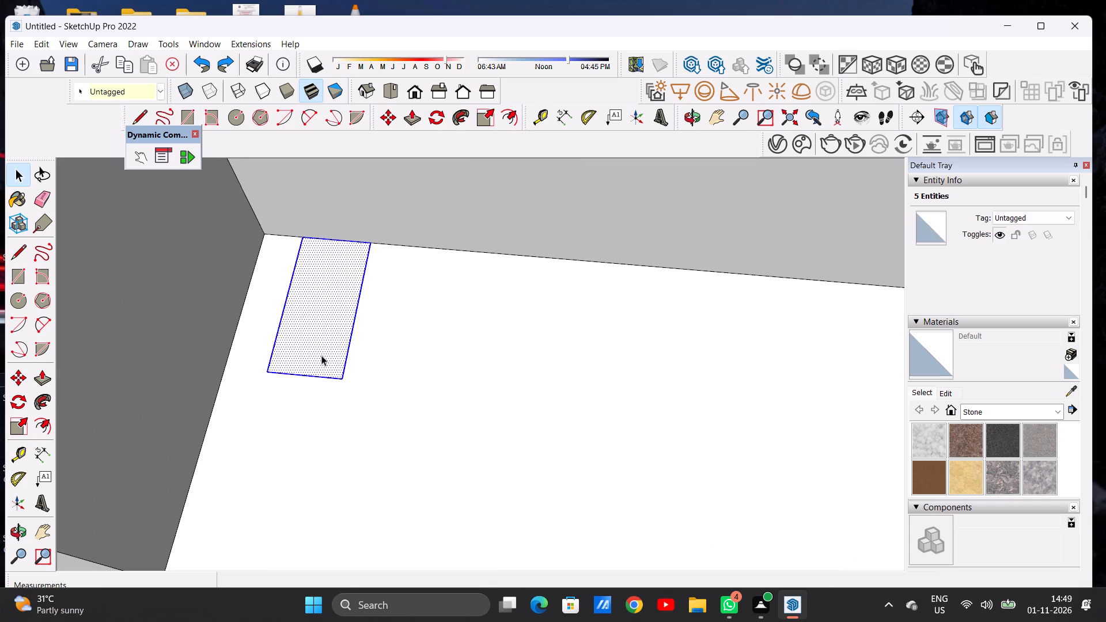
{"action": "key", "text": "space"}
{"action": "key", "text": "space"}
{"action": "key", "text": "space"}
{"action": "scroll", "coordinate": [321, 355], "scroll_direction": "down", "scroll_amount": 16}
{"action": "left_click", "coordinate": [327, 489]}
Widen the slat rectangle slightly away from the side wall with two lines reaching the ledge's back edge, erasing the old dividing edge.
{"action": "scroll", "coordinate": [329, 377], "scroll_direction": "up", "scroll_amount": 14}
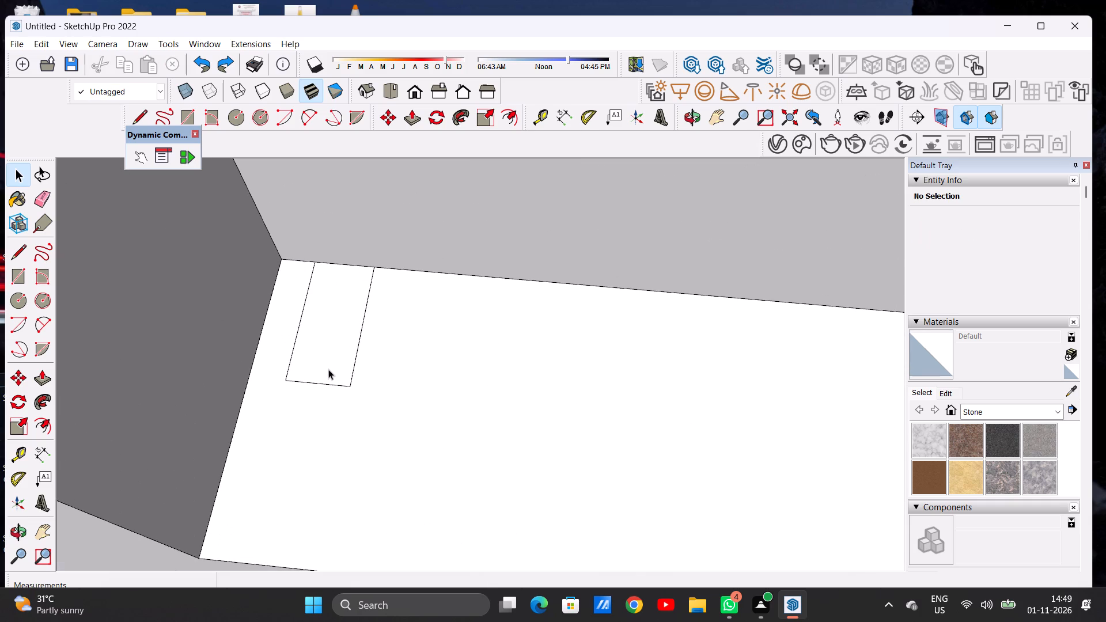
{"action": "key", "text": "l"}
{"action": "scroll", "coordinate": [333, 376], "scroll_direction": "up", "scroll_amount": 5}
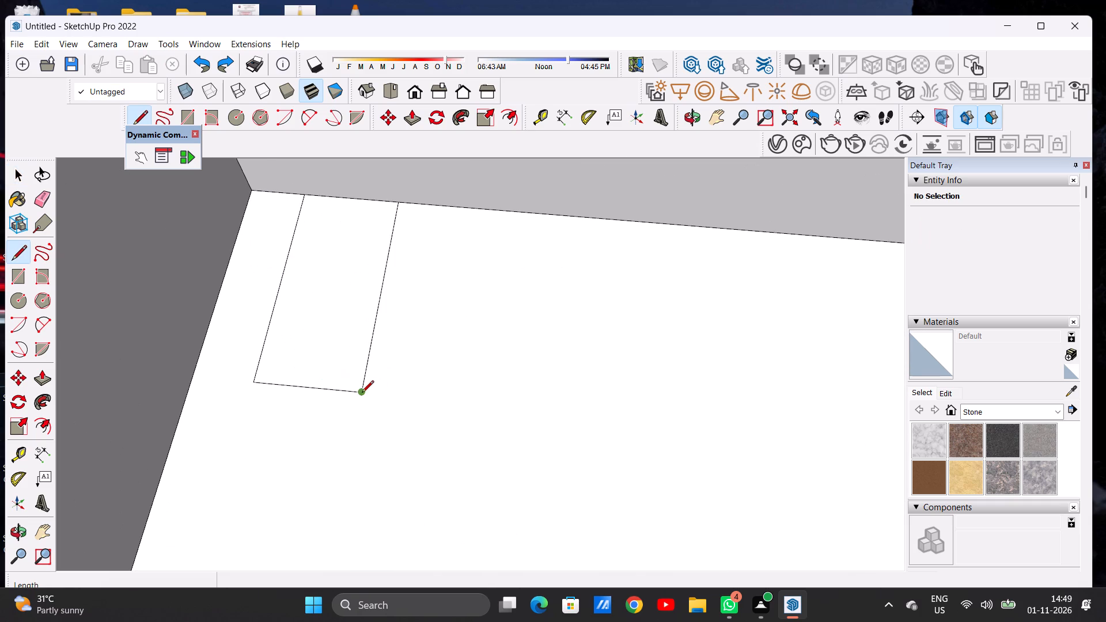
{"action": "left_click", "coordinate": [361, 393]}
{"action": "left_click", "coordinate": [393, 395]}
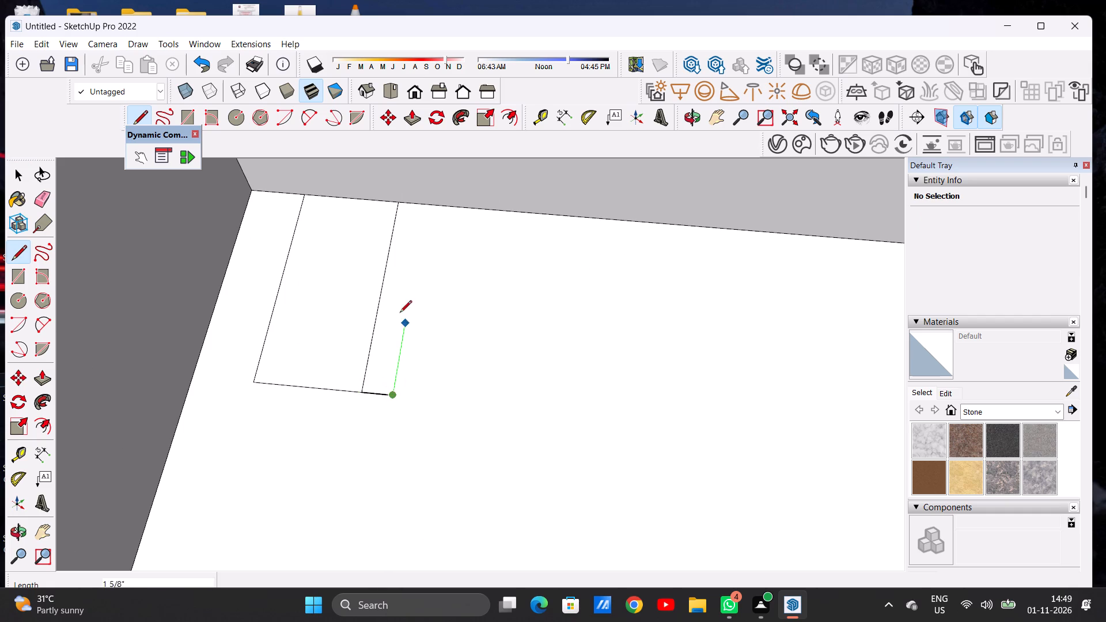
{"action": "left_click", "coordinate": [426, 204]}
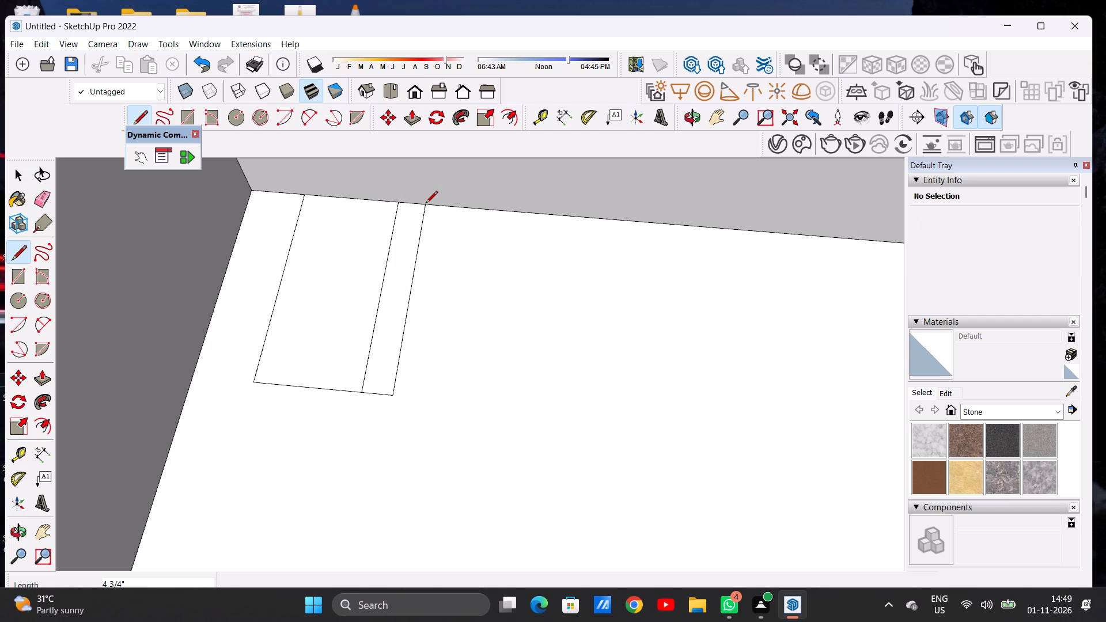
{"action": "key", "text": "space"}
{"action": "scroll", "coordinate": [377, 396], "scroll_direction": "up", "scroll_amount": 20}
{"action": "scroll", "coordinate": [377, 396], "scroll_direction": "up", "scroll_amount": 8}
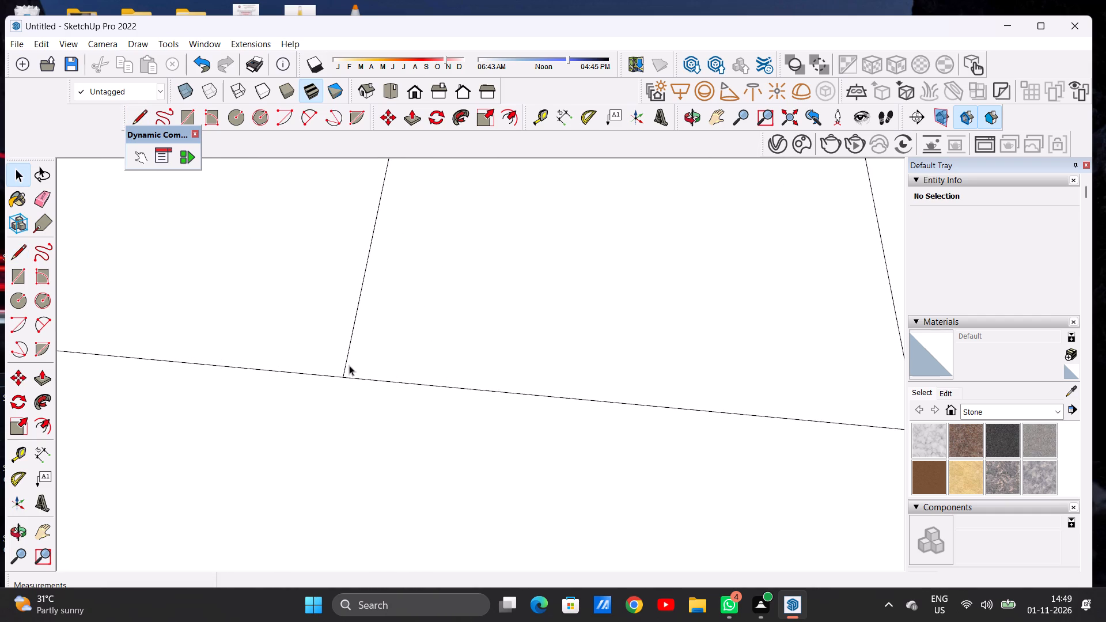
{"action": "key", "text": "e"}
{"action": "left_click_drag", "start_coordinate": [343, 339], "coordinate": [356, 343]}
{"action": "key", "text": "space"}
Copy the widened slat rectangle about 4 1/16" along the ledge's back edge and array it as 10 copies.
{"action": "scroll", "coordinate": [343, 370], "scroll_direction": "down", "scroll_amount": 8}
{"action": "scroll", "coordinate": [344, 367], "scroll_direction": "up", "scroll_amount": 1}
{"action": "scroll", "coordinate": [344, 367], "scroll_direction": "down", "scroll_amount": 20}
{"action": "scroll", "coordinate": [344, 367], "scroll_direction": "down", "scroll_amount": 4}
{"action": "scroll", "coordinate": [348, 385], "scroll_direction": "up", "scroll_amount": 1}
{"action": "scroll", "coordinate": [348, 385], "scroll_direction": "down", "scroll_amount": 16}
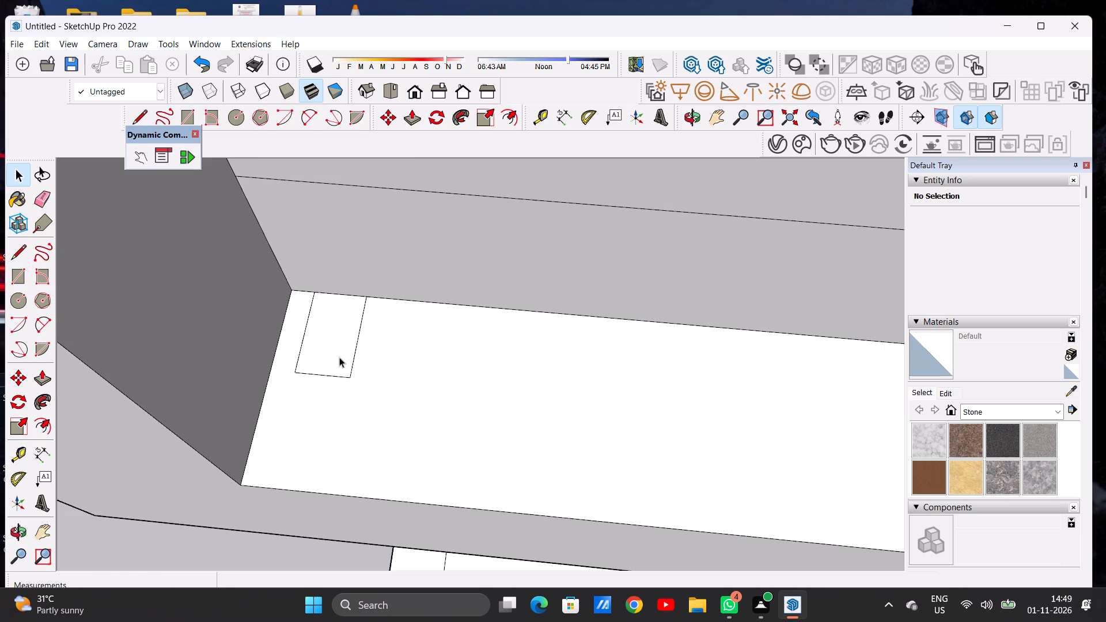
{"action": "double_click", "coordinate": [336, 356]}
{"action": "key", "text": "m"}
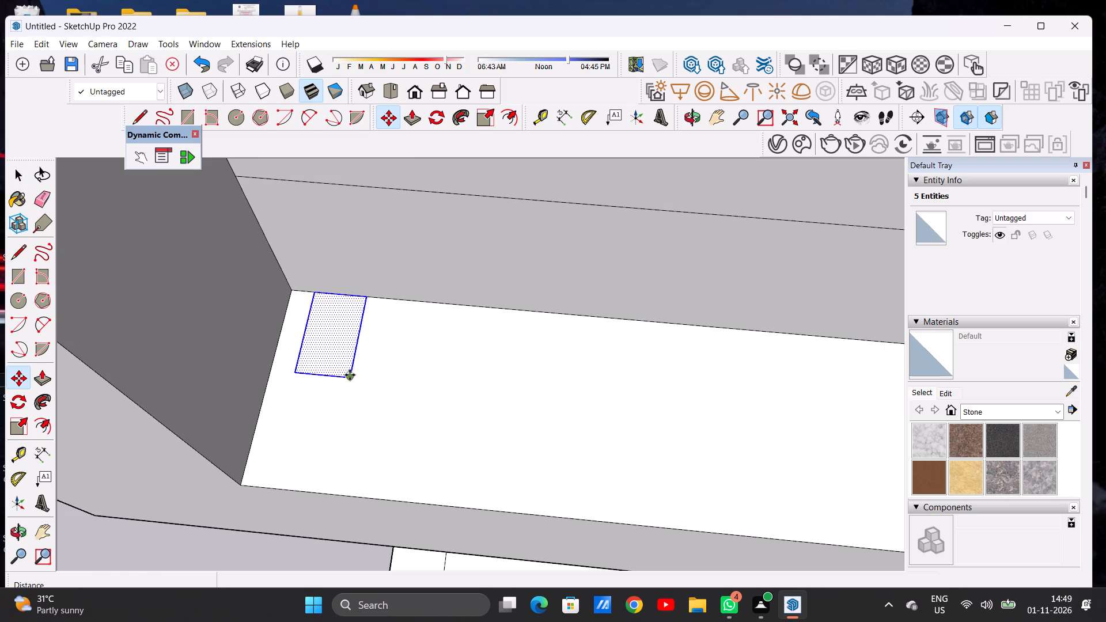
{"action": "left_click", "coordinate": [350, 375]}
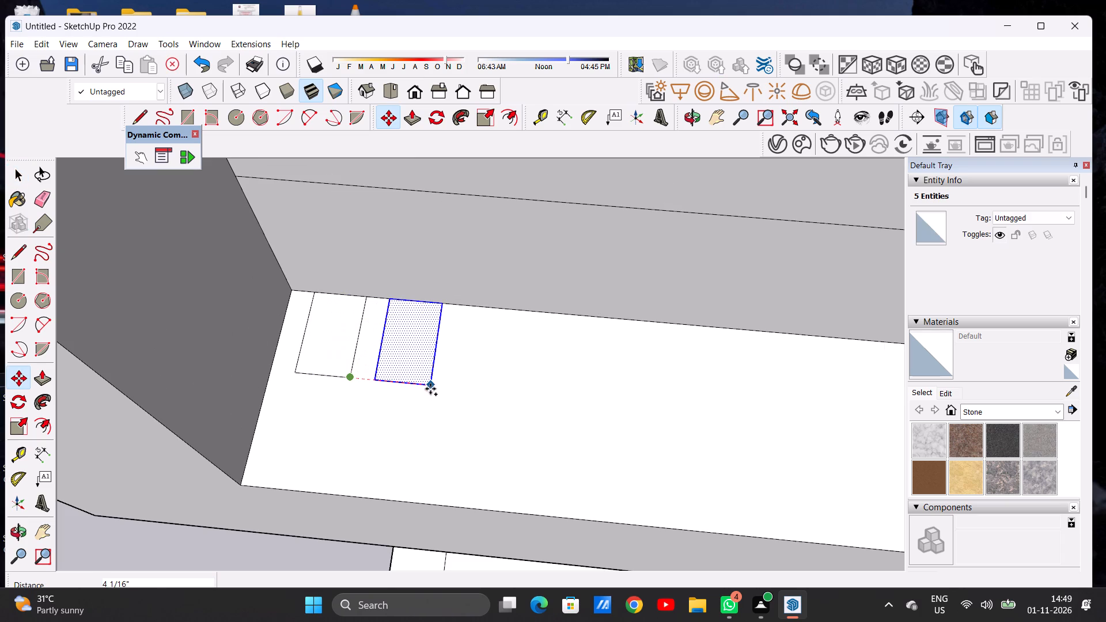
{"action": "left_click", "coordinate": [430, 386]}
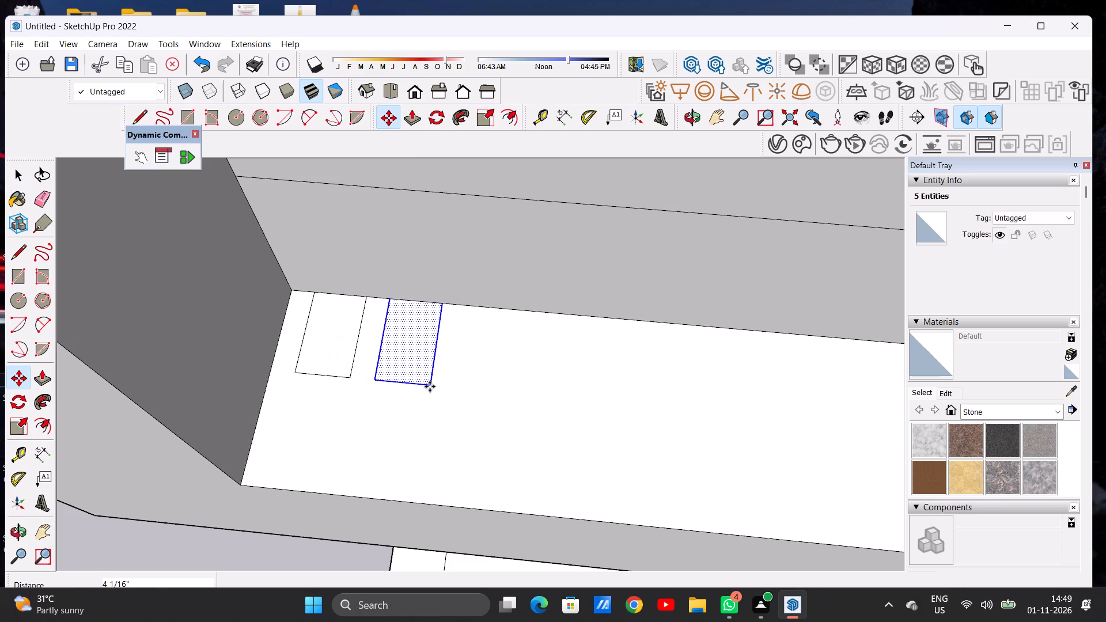
{"action": "key", "text": "shift+asterisk"}
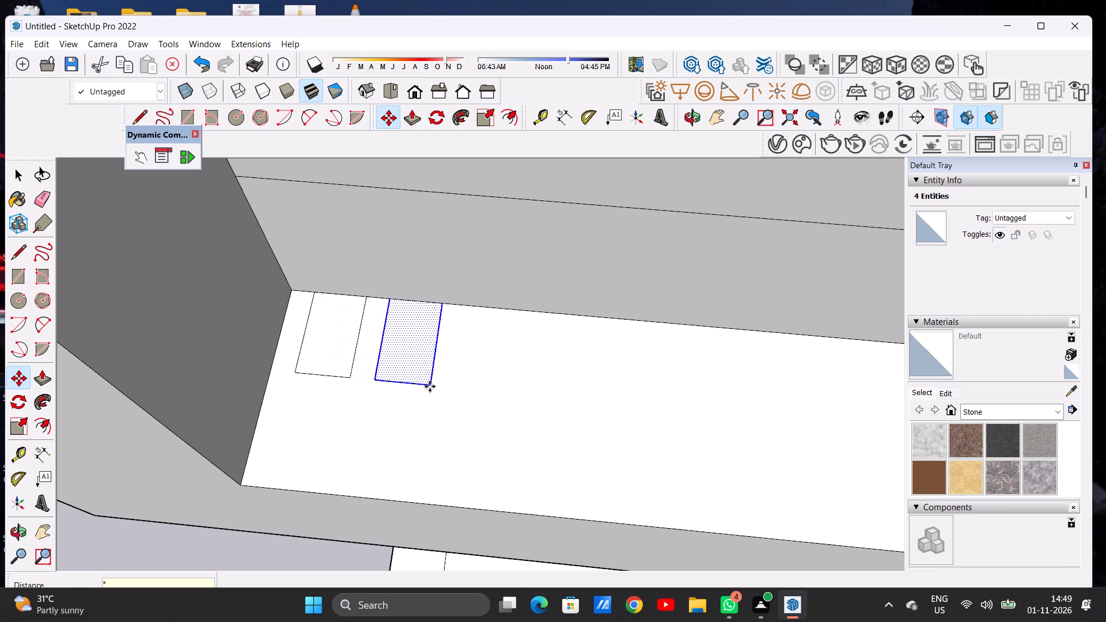
{"action": "type", "text": "10"}
{"action": "key", "text": "Return"}
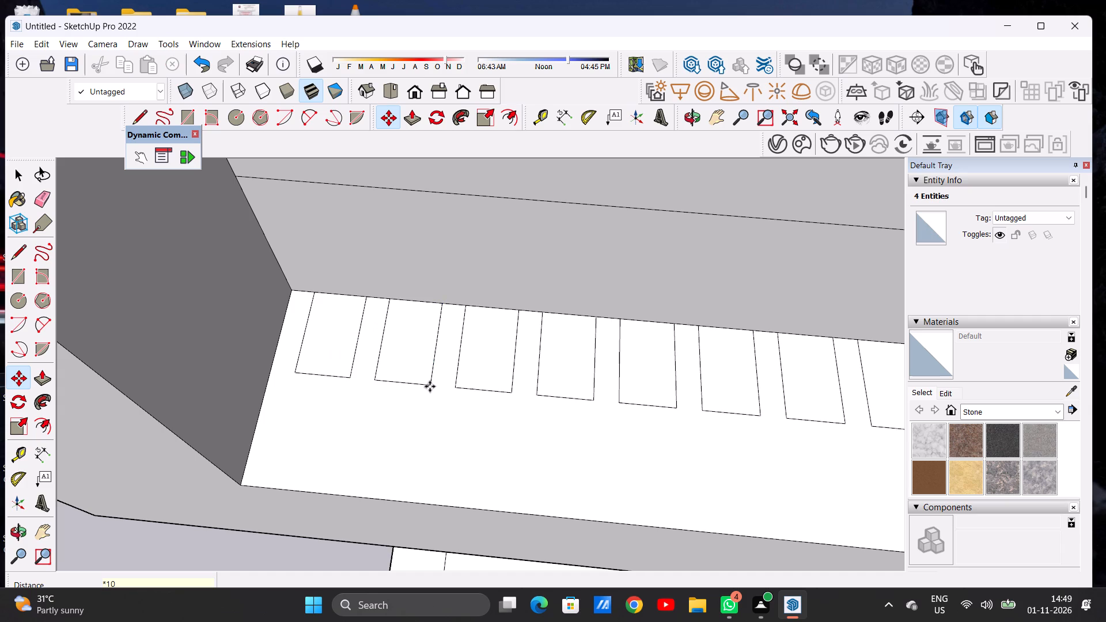
{"action": "scroll", "coordinate": [421, 383], "scroll_direction": "down", "scroll_amount": 20}
{"action": "key", "text": "space"}
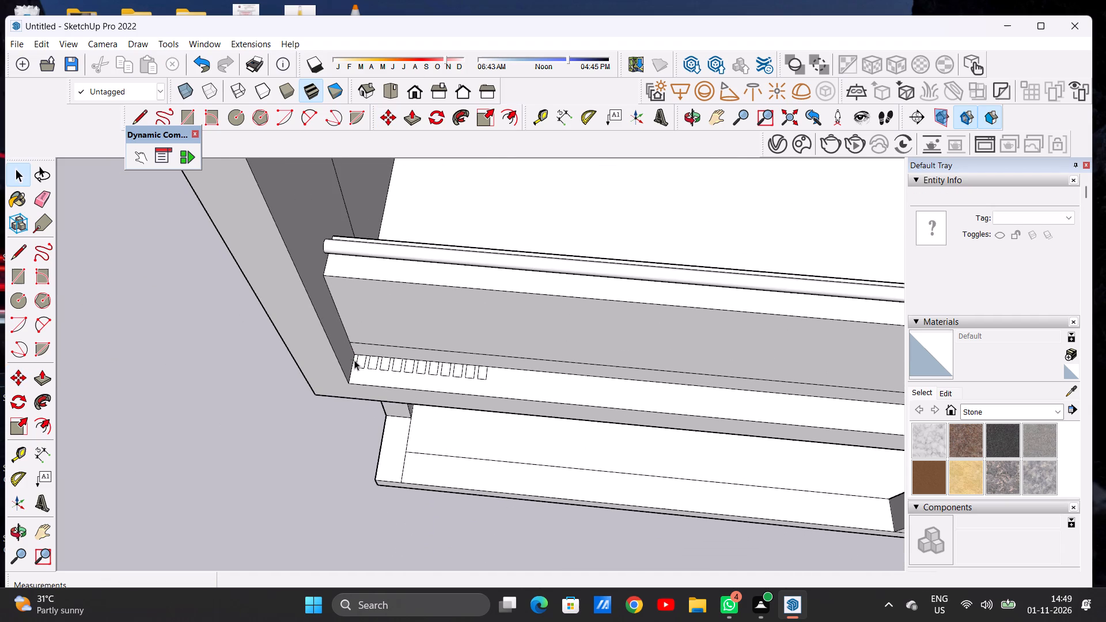
Copy the last slat rectangle in the row about 4 1/8" further along the ledge and array it as 5 copies.
{"action": "scroll", "coordinate": [505, 416], "scroll_direction": "down", "scroll_amount": 5}
{"action": "scroll", "coordinate": [500, 403], "scroll_direction": "up", "scroll_amount": 1}
{"action": "scroll", "coordinate": [499, 403], "scroll_direction": "down", "scroll_amount": 1}
{"action": "scroll", "coordinate": [499, 403], "scroll_direction": "up", "scroll_amount": 10}
{"action": "scroll", "coordinate": [492, 395], "scroll_direction": "down", "scroll_amount": 1}
{"action": "scroll", "coordinate": [492, 395], "scroll_direction": "up", "scroll_amount": 2}
{"action": "scroll", "coordinate": [492, 395], "scroll_direction": "down", "scroll_amount": 1}
{"action": "scroll", "coordinate": [492, 395], "scroll_direction": "up", "scroll_amount": 4}
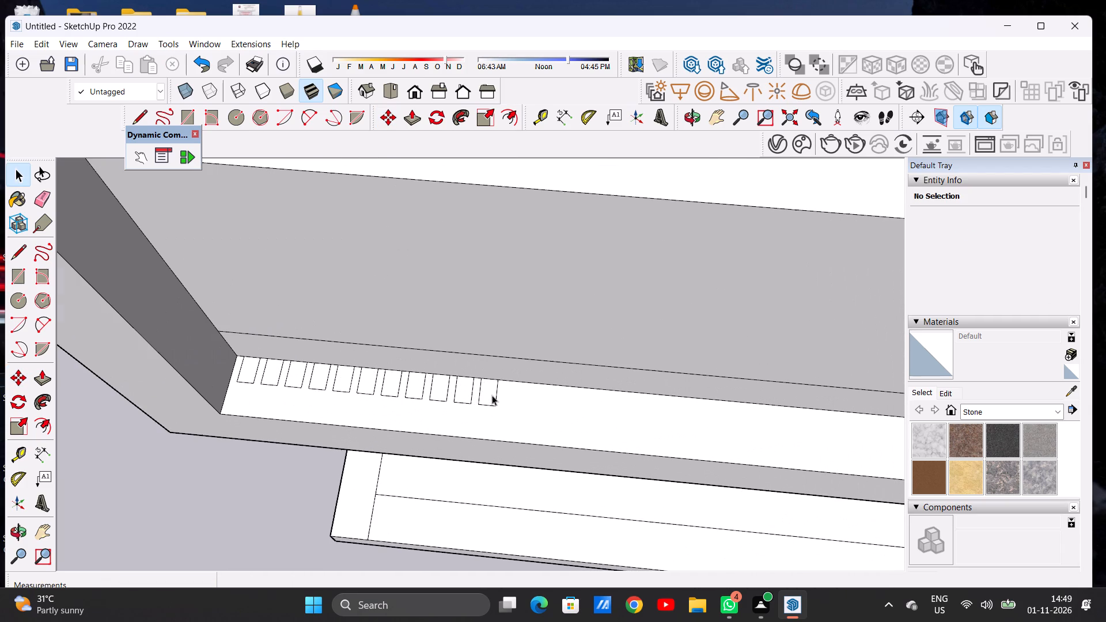
{"action": "double_click", "coordinate": [492, 395]}
{"action": "scroll", "coordinate": [502, 412], "scroll_direction": "up", "scroll_amount": 11}
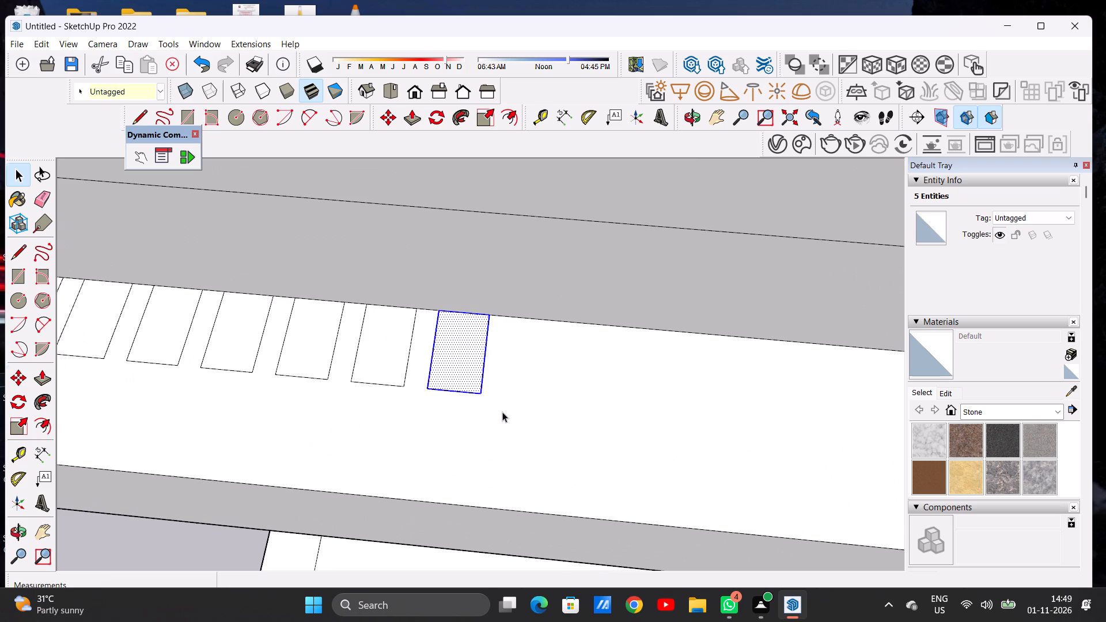
{"action": "key", "text": "m"}
{"action": "left_click", "coordinate": [479, 396]}
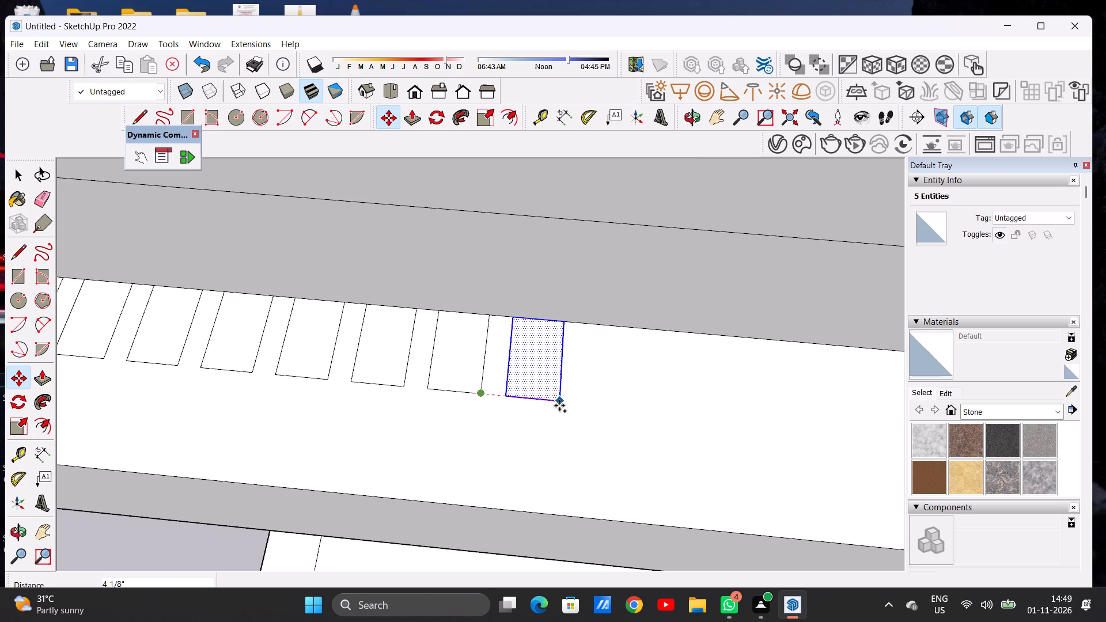
{"action": "left_click", "coordinate": [559, 405]}
{"action": "key", "text": "shift+asterisk"}
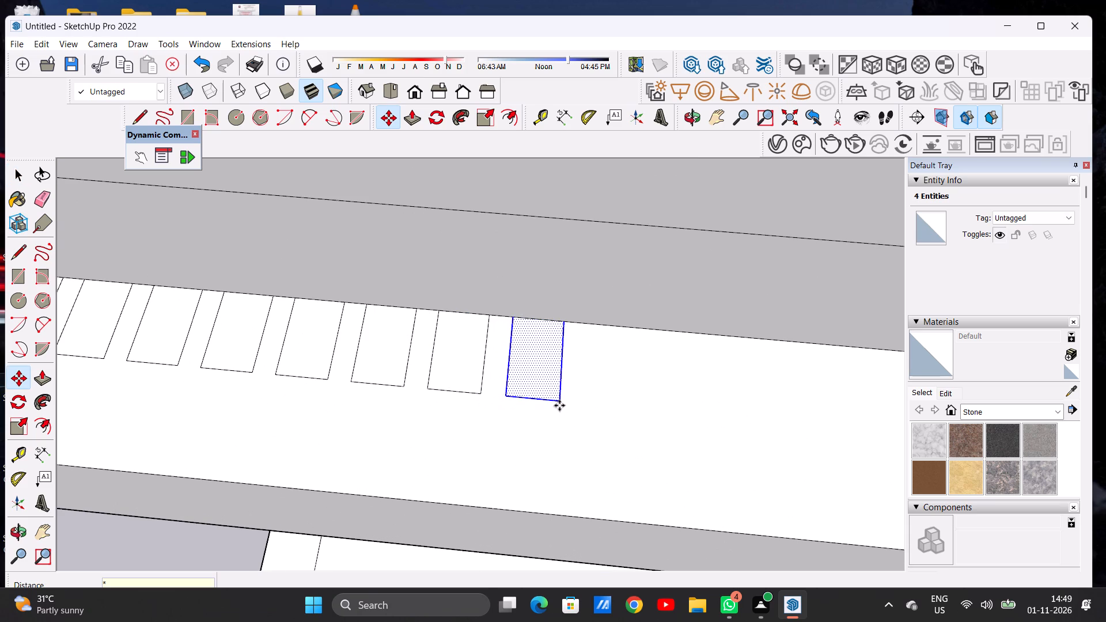
{"action": "key", "text": "5"}
{"action": "key", "text": "Return"}
{"action": "key", "text": "space"}
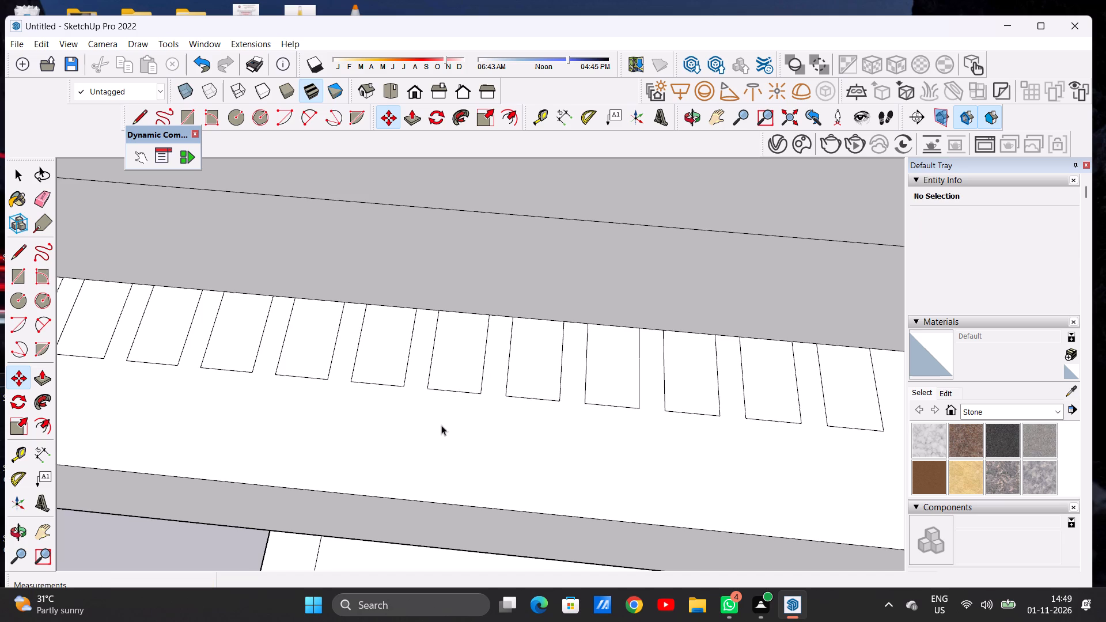
Copy the row's new end rectangle about 4 3/8" further along the ledge and array it as 3 copies.
{"action": "scroll", "coordinate": [373, 423], "scroll_direction": "down", "scroll_amount": 18}
{"action": "scroll", "coordinate": [452, 436], "scroll_direction": "up", "scroll_amount": 2}
{"action": "scroll", "coordinate": [452, 436], "scroll_direction": "down", "scroll_amount": 1}
{"action": "middle_click_drag", "start_coordinate": [456, 453], "coordinate": [467, 267]}
{"action": "scroll", "coordinate": [452, 396], "scroll_direction": "down", "scroll_amount": 5}
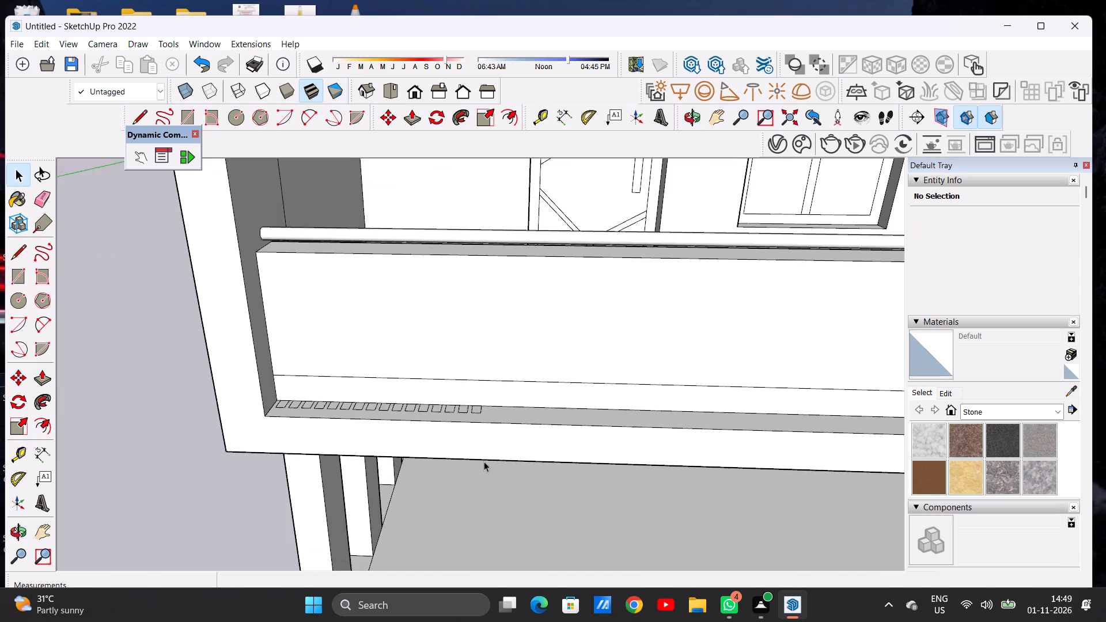
{"action": "middle_click_drag", "start_coordinate": [483, 461], "coordinate": [493, 454]}
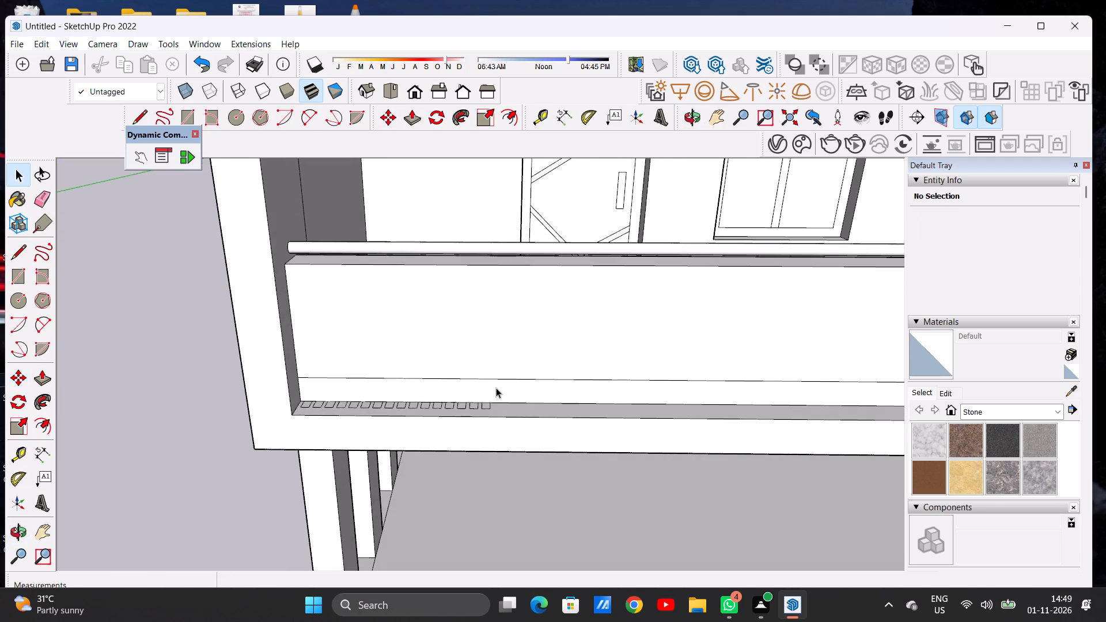
{"action": "middle_click_drag", "start_coordinate": [483, 419], "coordinate": [482, 551]}
{"action": "middle_click_drag", "start_coordinate": [463, 401], "coordinate": [427, 466]}
{"action": "scroll", "coordinate": [465, 473], "scroll_direction": "up", "scroll_amount": 7}
{"action": "scroll", "coordinate": [510, 475], "scroll_direction": "down", "scroll_amount": 1}
{"action": "middle_click_drag", "start_coordinate": [513, 475], "coordinate": [570, 465]}
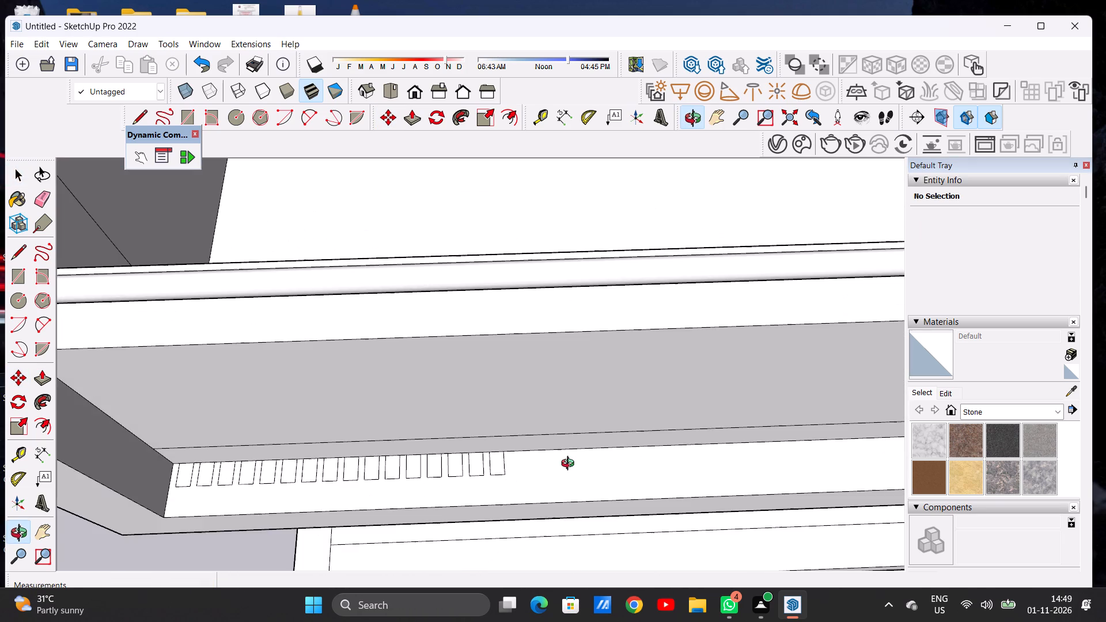
{"action": "middle_click_drag", "start_coordinate": [570, 465], "coordinate": [531, 468]}
{"action": "scroll", "coordinate": [526, 466], "scroll_direction": "up", "scroll_amount": 1}
{"action": "scroll", "coordinate": [339, 404], "scroll_direction": "down", "scroll_amount": 7}
{"action": "scroll", "coordinate": [430, 473], "scroll_direction": "up", "scroll_amount": 6}
{"action": "scroll", "coordinate": [407, 414], "scroll_direction": "up", "scroll_amount": 4}
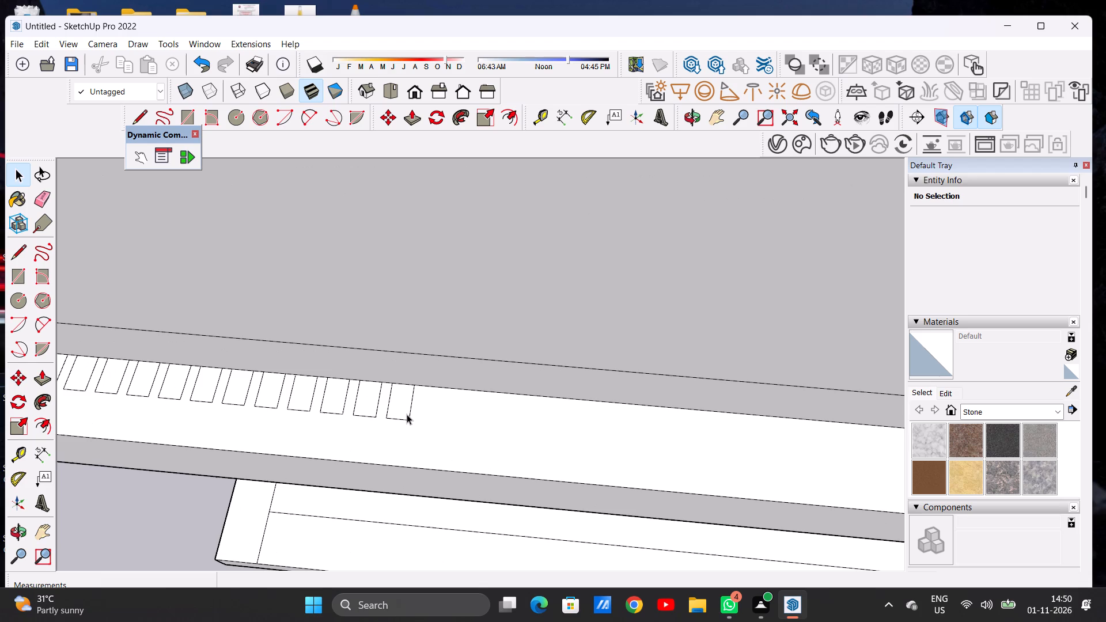
{"action": "double_click", "coordinate": [407, 414]}
{"action": "key", "text": "m"}
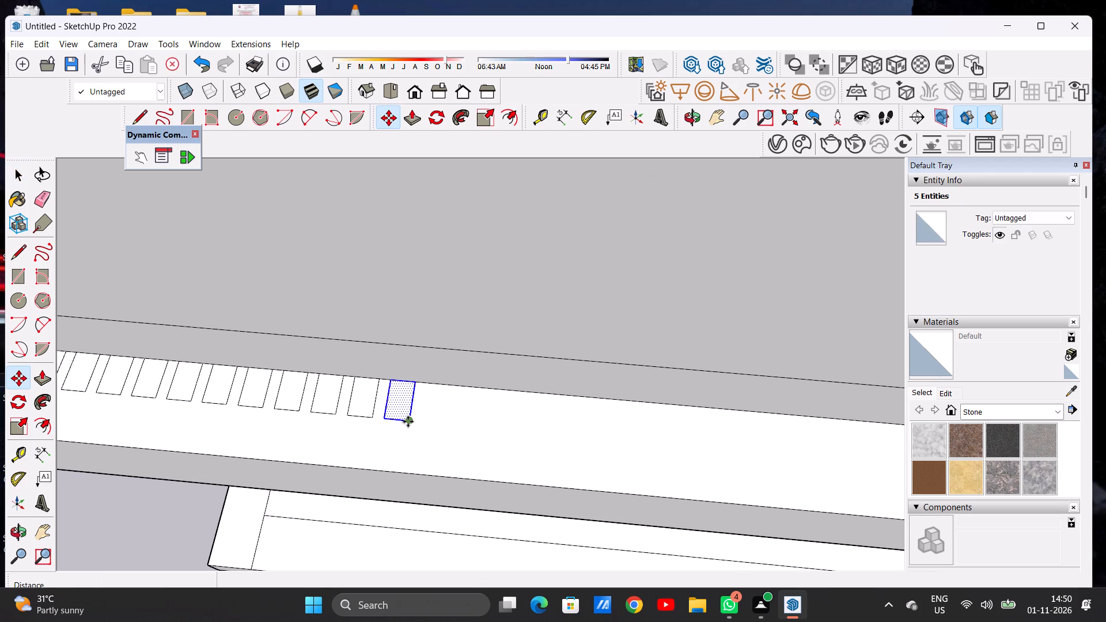
{"action": "left_click", "coordinate": [408, 422]}
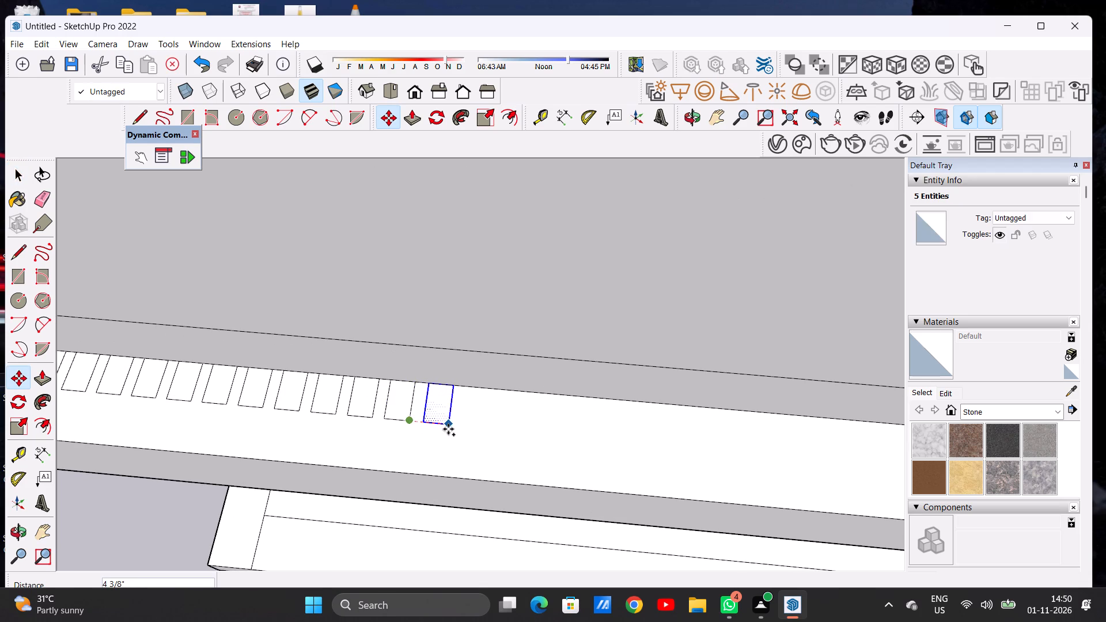
{"action": "left_click", "coordinate": [448, 429]}
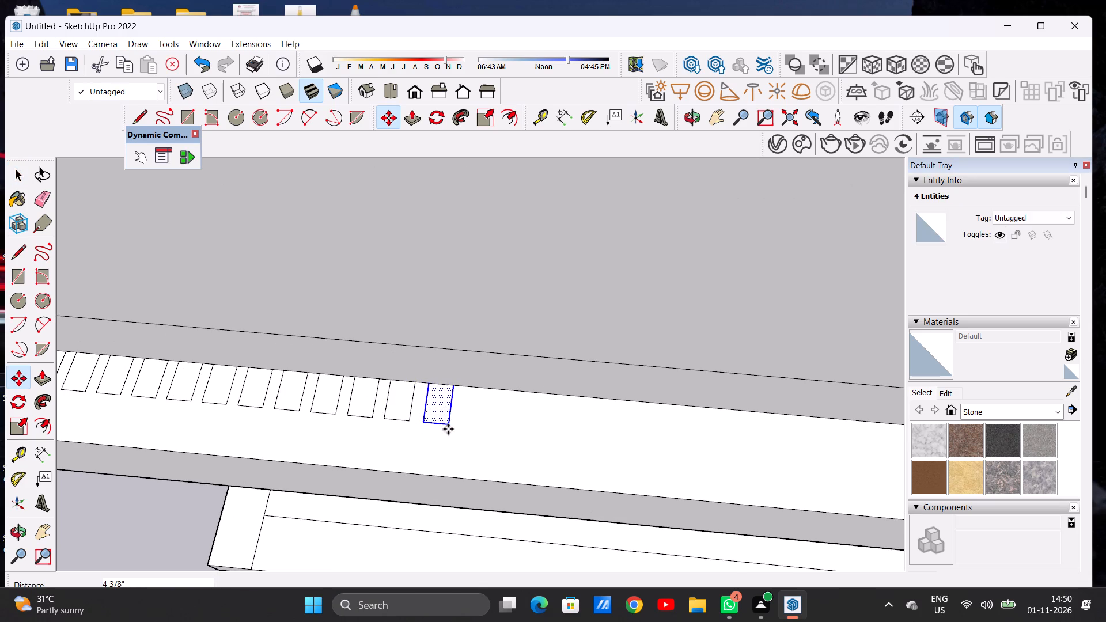
{"action": "key", "text": "shift+asterisk"}
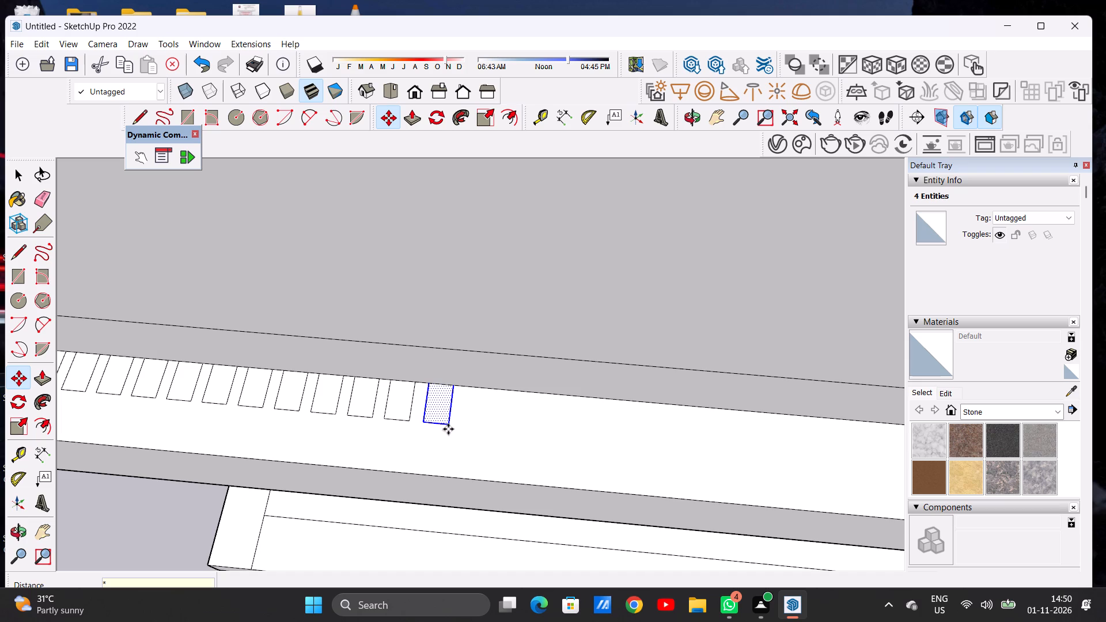
{"action": "key", "text": "3"}
{"action": "key", "text": "Return"}
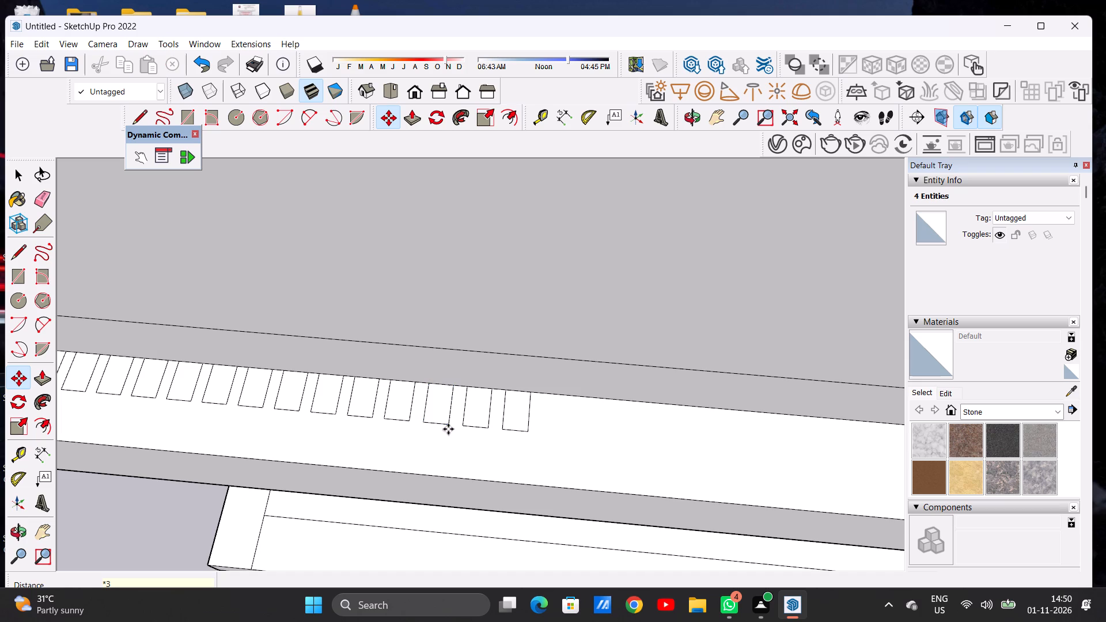
{"action": "key", "text": "space"}
Examine the row of slat rectangles from the front and above to judge how far it extends along the balcony ledge.
{"action": "scroll", "coordinate": [441, 428], "scroll_direction": "down", "scroll_amount": 14}
{"action": "scroll", "coordinate": [409, 436], "scroll_direction": "up", "scroll_amount": 1}
{"action": "scroll", "coordinate": [409, 436], "scroll_direction": "down", "scroll_amount": 12}
{"action": "middle_click_drag", "start_coordinate": [459, 454], "coordinate": [464, 226]}
{"action": "scroll", "coordinate": [453, 343], "scroll_direction": "up", "scroll_amount": 6}
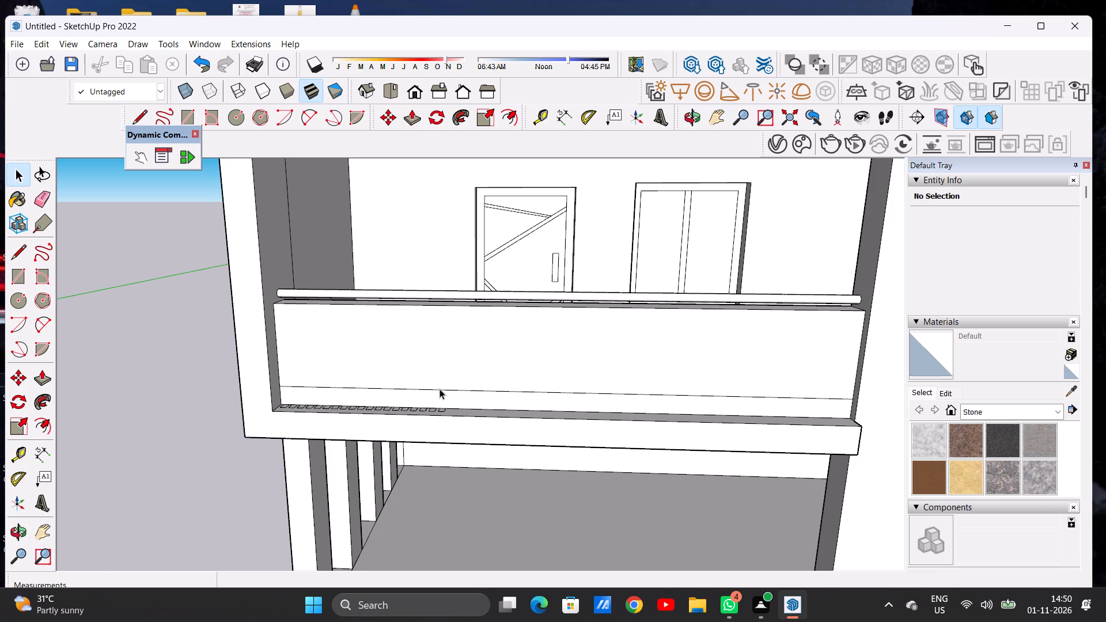
{"action": "scroll", "coordinate": [392, 418], "scroll_direction": "down", "scroll_amount": 12}
{"action": "middle_click_drag", "start_coordinate": [435, 429], "coordinate": [444, 485]}
{"action": "scroll", "coordinate": [444, 484], "scroll_direction": "down", "scroll_amount": 1}
{"action": "scroll", "coordinate": [415, 452], "scroll_direction": "up", "scroll_amount": 4}
{"action": "scroll", "coordinate": [415, 452], "scroll_direction": "down", "scroll_amount": 1}
{"action": "scroll", "coordinate": [415, 452], "scroll_direction": "up", "scroll_amount": 3}
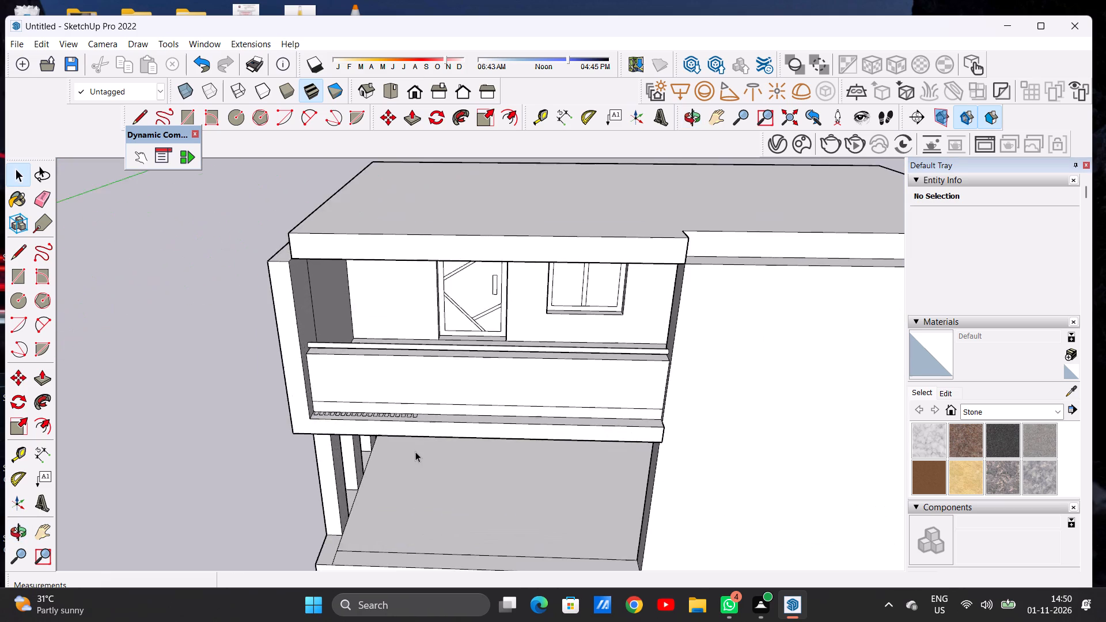
{"action": "scroll", "coordinate": [415, 452], "scroll_direction": "up", "scroll_amount": 7}
{"action": "middle_click_drag", "start_coordinate": [373, 333], "coordinate": [376, 494]}
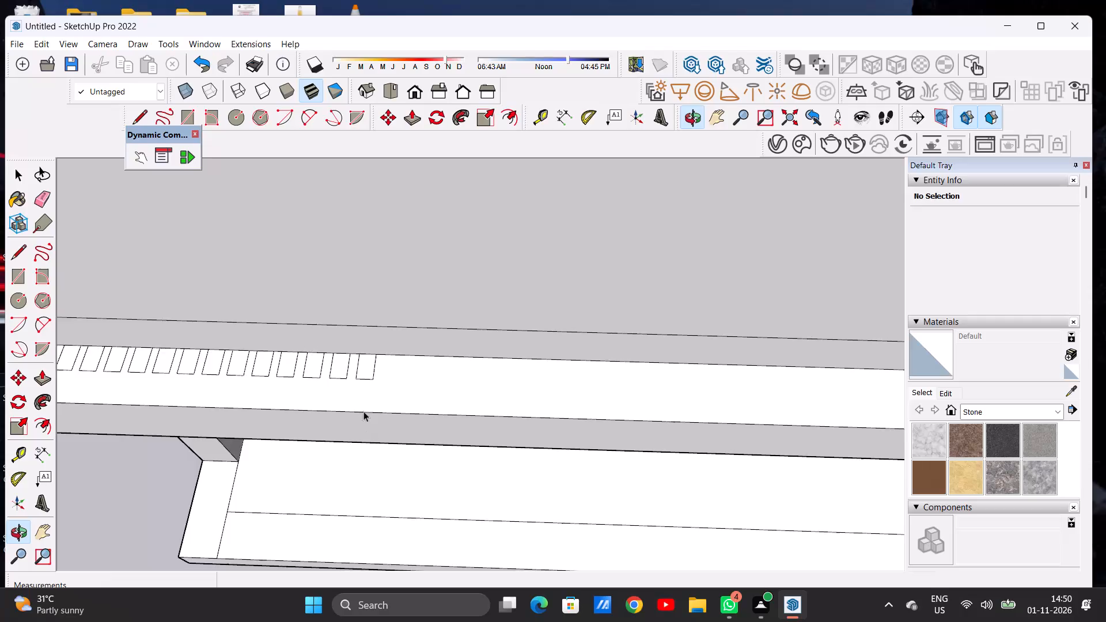
Copy the row's end slat rectangle about 4 5/16" further along the balcony ledge.
{"action": "scroll", "coordinate": [361, 371], "scroll_direction": "up", "scroll_amount": 5}
{"action": "double_click", "coordinate": [364, 376]}
{"action": "key", "text": "m"}
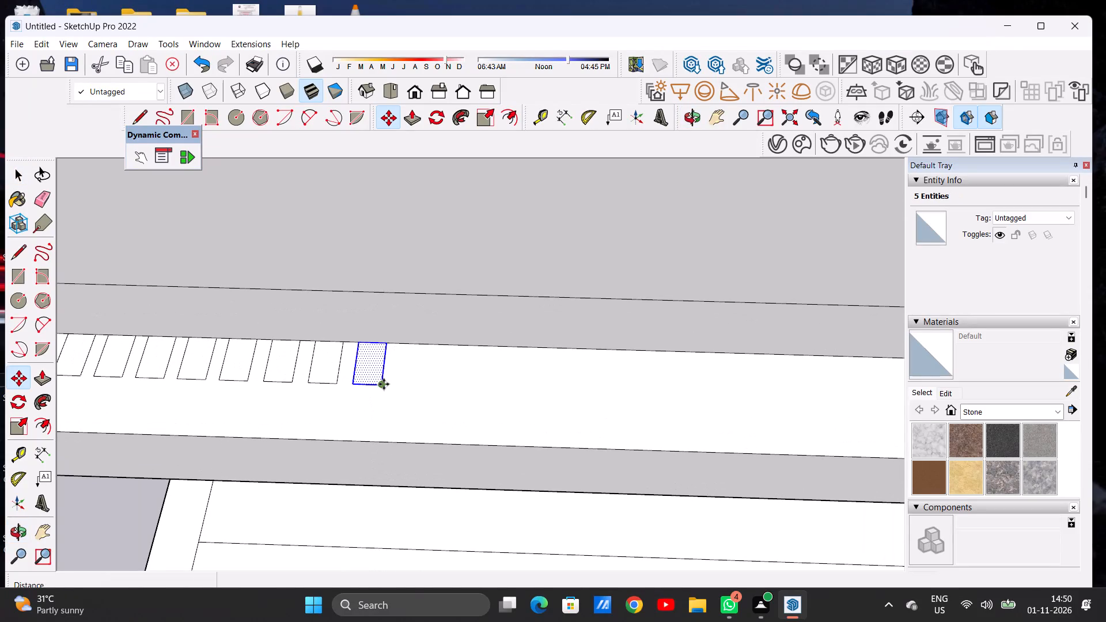
{"action": "left_click", "coordinate": [384, 384]}
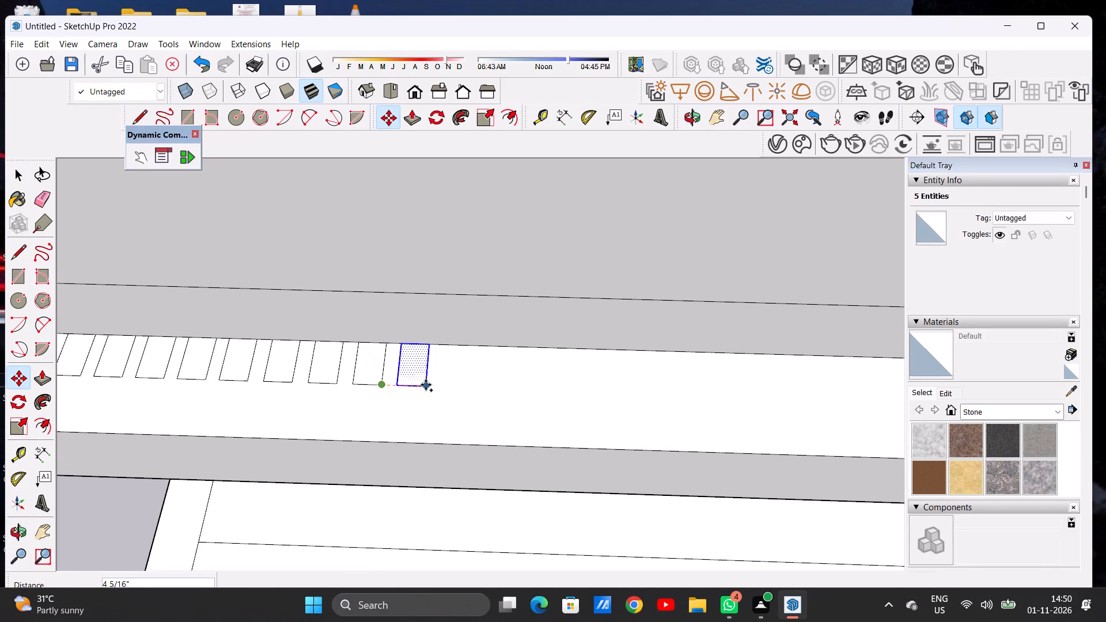
{"action": "left_click", "coordinate": [426, 385]}
{"action": "key", "text": "space"}
{"action": "scroll", "coordinate": [403, 405], "scroll_direction": "down", "scroll_amount": 16}
{"action": "scroll", "coordinate": [387, 408], "scroll_direction": "up", "scroll_amount": 1}
{"action": "scroll", "coordinate": [388, 408], "scroll_direction": "down", "scroll_amount": 2}
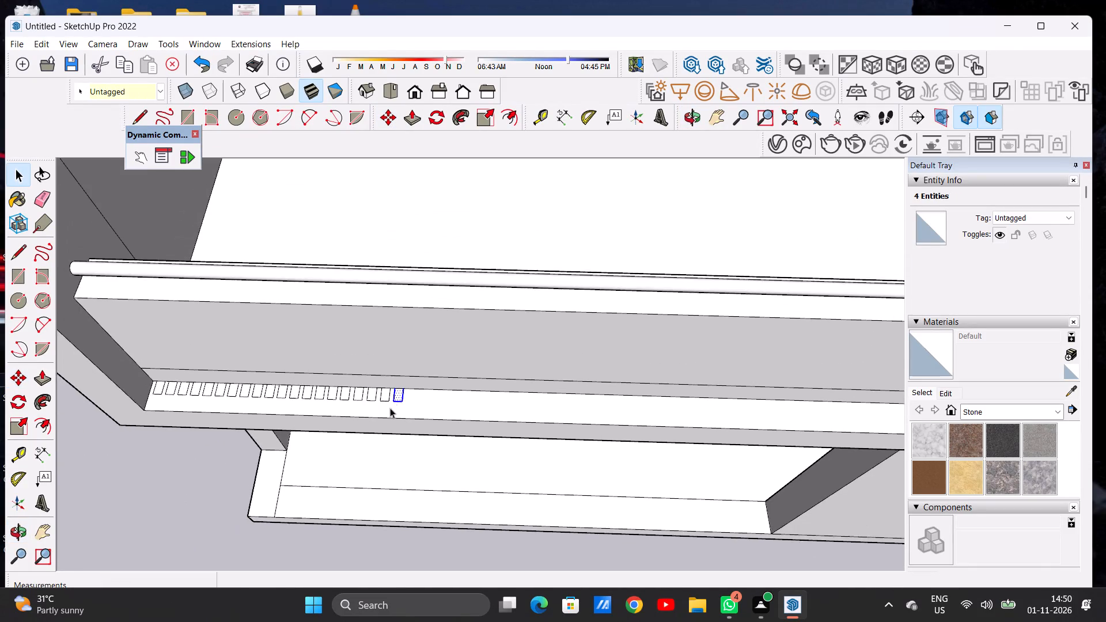
{"action": "scroll", "coordinate": [390, 408], "scroll_direction": "down", "scroll_amount": 5}
{"action": "left_click", "coordinate": [375, 513]}
Copy the end slat rectangle about 4 1/2" further along the ledge, and copy that new rectangle once more at similar spacing.
{"action": "middle_click_drag", "start_coordinate": [404, 404], "coordinate": [422, 185]}
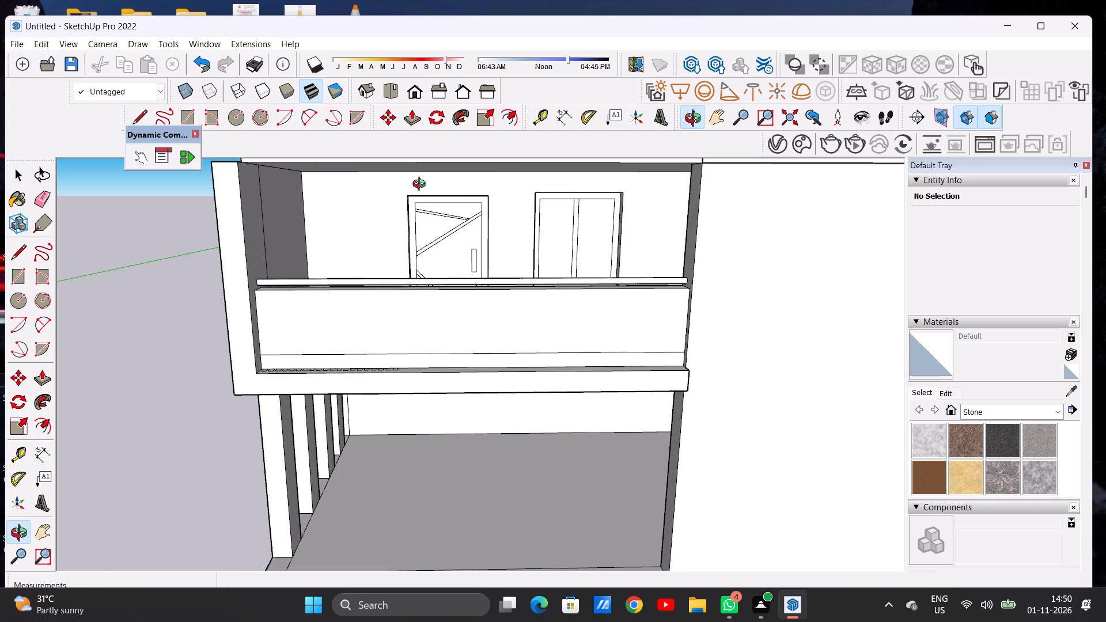
{"action": "middle_click_drag", "start_coordinate": [422, 185], "coordinate": [407, 223]}
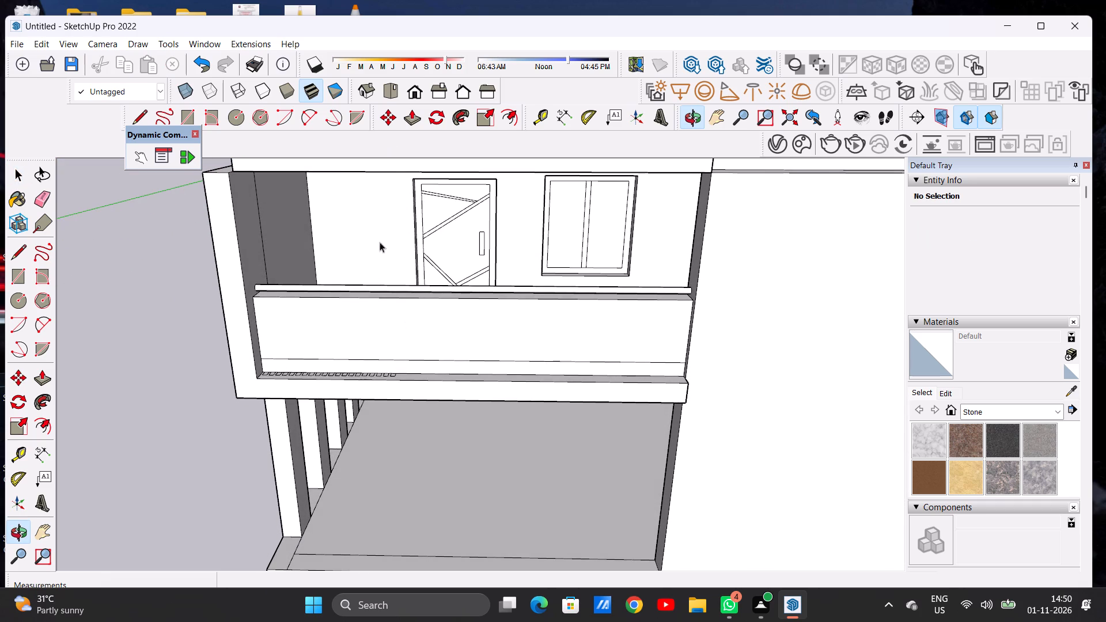
{"action": "scroll", "coordinate": [391, 316], "scroll_direction": "down", "scroll_amount": 4}
{"action": "middle_click_drag", "start_coordinate": [396, 389], "coordinate": [381, 514]}
{"action": "scroll", "coordinate": [380, 399], "scroll_direction": "up", "scroll_amount": 7}
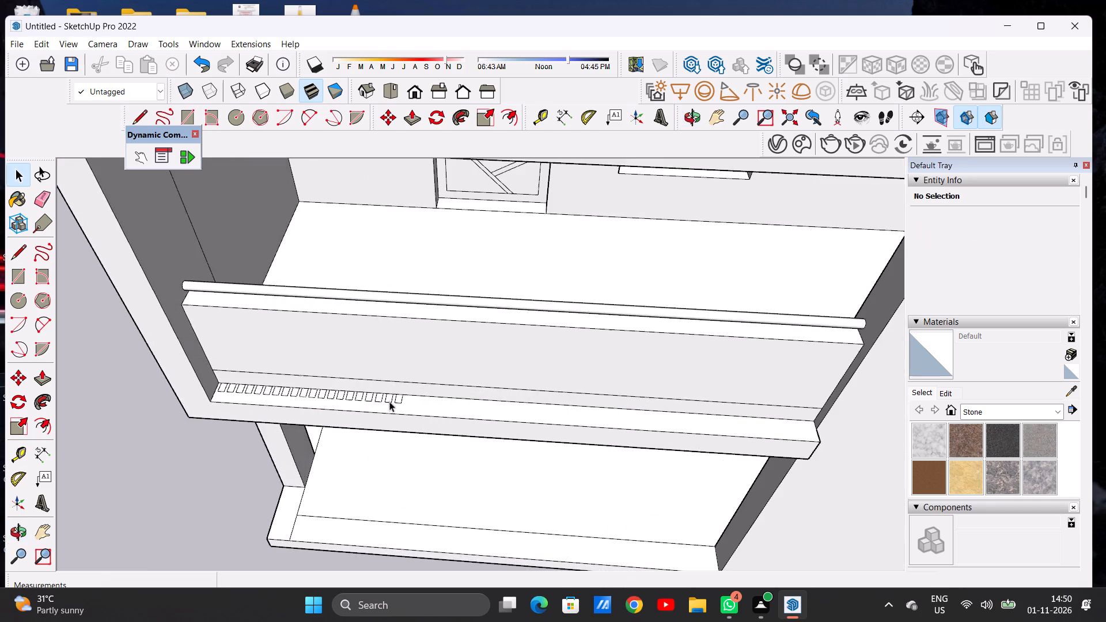
{"action": "middle_click_drag", "start_coordinate": [389, 401], "coordinate": [400, 445]}
{"action": "scroll", "coordinate": [398, 419], "scroll_direction": "up", "scroll_amount": 5}
{"action": "scroll", "coordinate": [397, 417], "scroll_direction": "down", "scroll_amount": 1}
{"action": "scroll", "coordinate": [403, 415], "scroll_direction": "up", "scroll_amount": 2}
{"action": "scroll", "coordinate": [403, 415], "scroll_direction": "down", "scroll_amount": 1}
{"action": "scroll", "coordinate": [403, 415], "scroll_direction": "up", "scroll_amount": 5}
{"action": "double_click", "coordinate": [408, 402]}
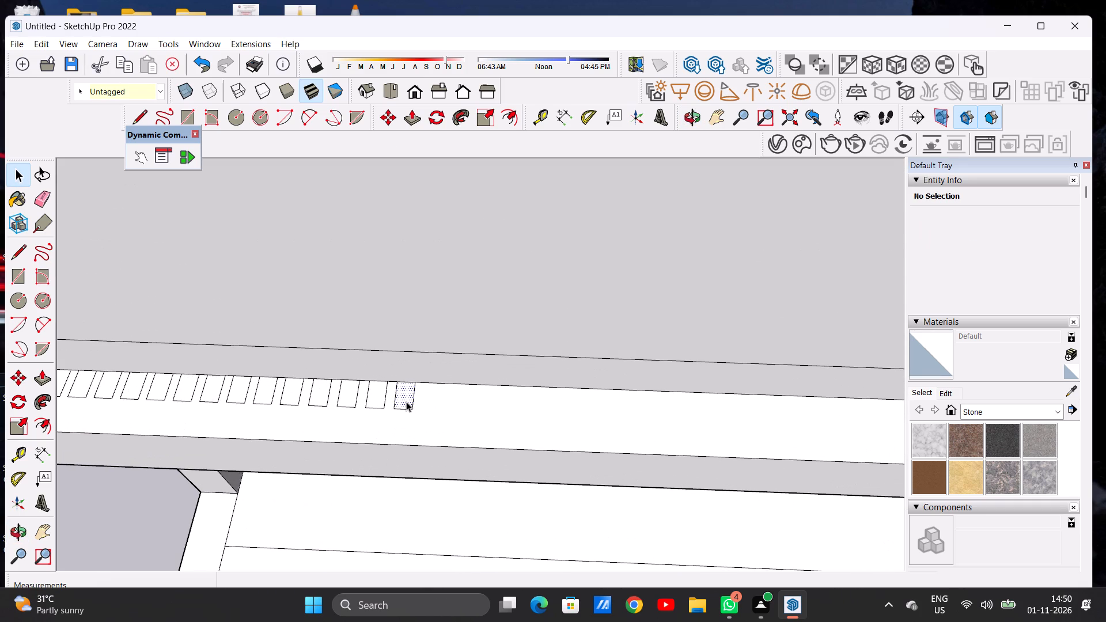
{"action": "double_click", "coordinate": [406, 401]}
{"action": "key", "text": "m"}
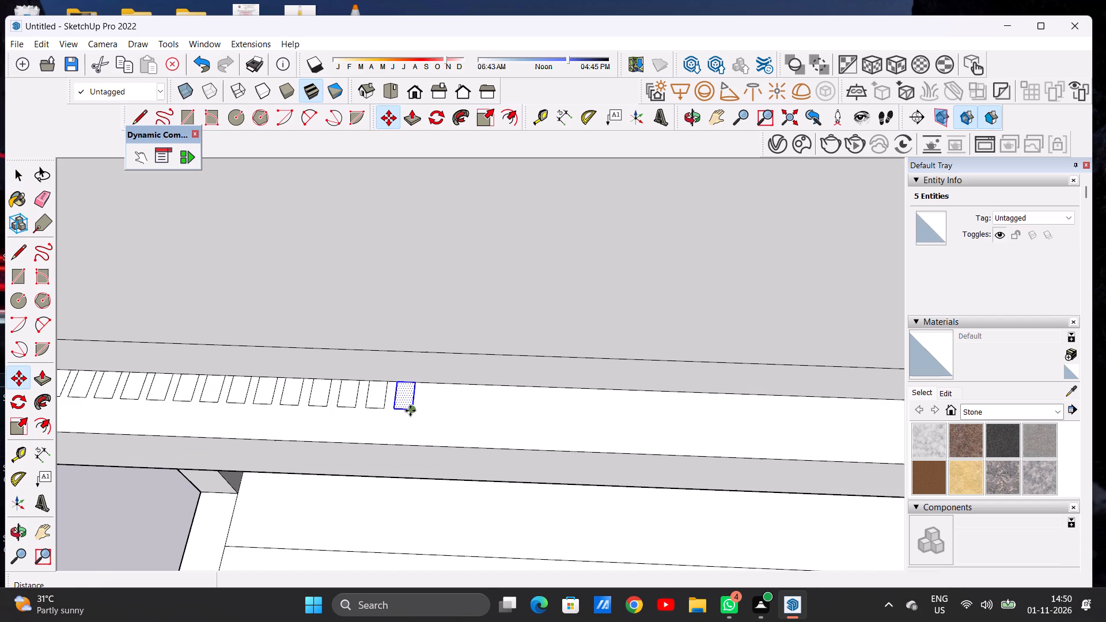
{"action": "left_click", "coordinate": [410, 411]}
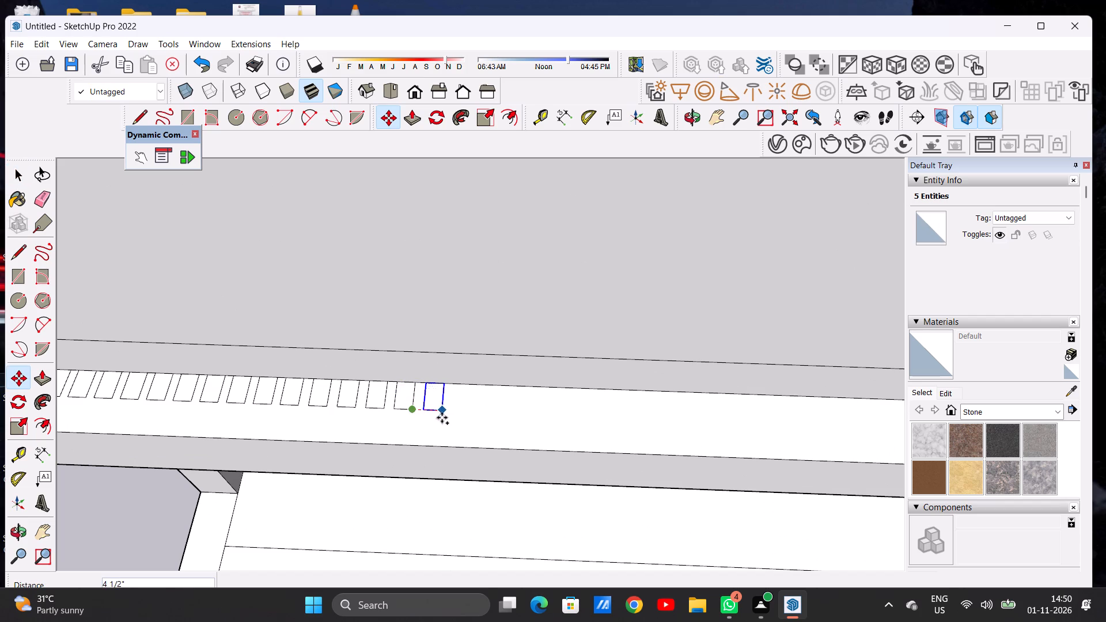
{"action": "left_click", "coordinate": [442, 418]}
{"action": "left_click", "coordinate": [442, 415]}
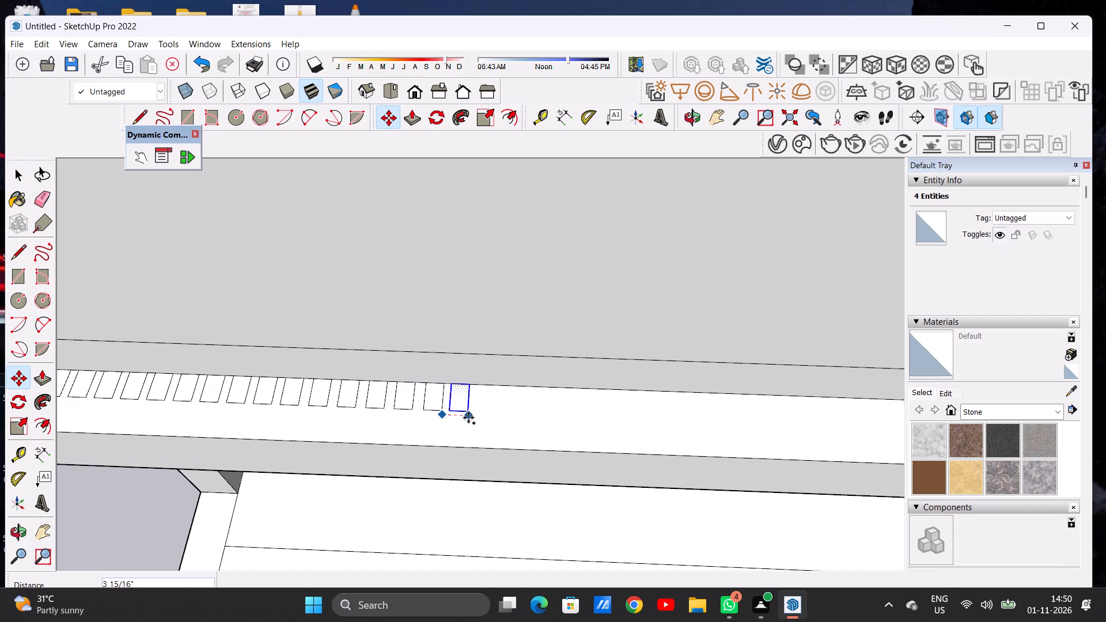
{"action": "left_click", "coordinate": [474, 419]}
{"action": "key", "text": "space"}
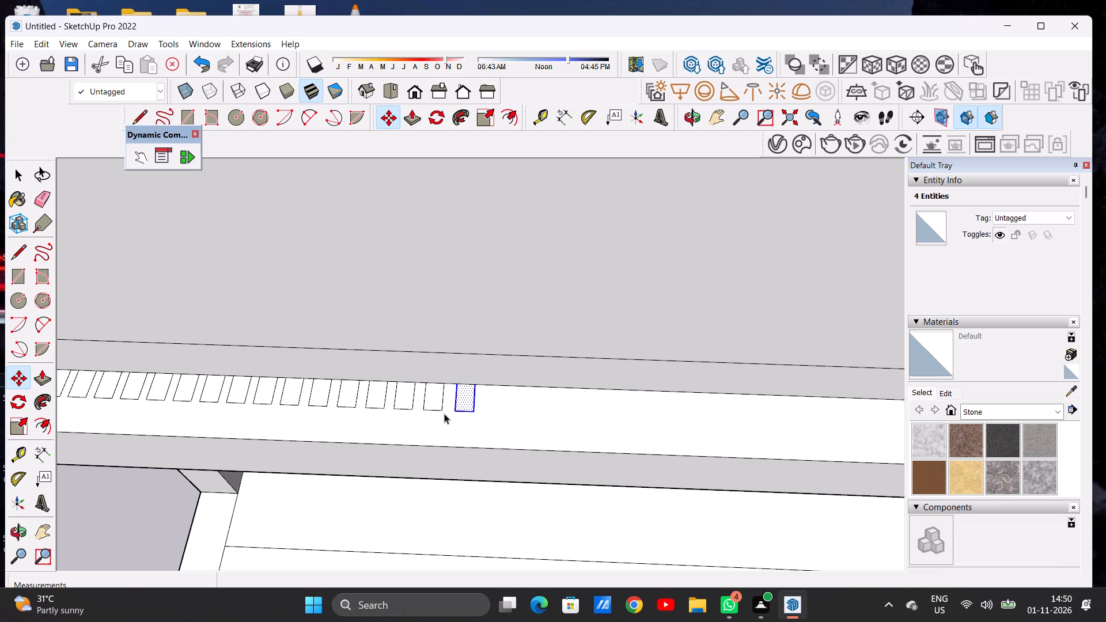
{"action": "scroll", "coordinate": [442, 411], "scroll_direction": "down", "scroll_amount": 8}
{"action": "scroll", "coordinate": [441, 407], "scroll_direction": "up", "scroll_amount": 1}
{"action": "scroll", "coordinate": [438, 389], "scroll_direction": "down", "scroll_amount": 8}
{"action": "scroll", "coordinate": [439, 389], "scroll_direction": "up", "scroll_amount": 1}
{"action": "scroll", "coordinate": [391, 424], "scroll_direction": "down", "scroll_amount": 6}
{"action": "left_click", "coordinate": [312, 498]}
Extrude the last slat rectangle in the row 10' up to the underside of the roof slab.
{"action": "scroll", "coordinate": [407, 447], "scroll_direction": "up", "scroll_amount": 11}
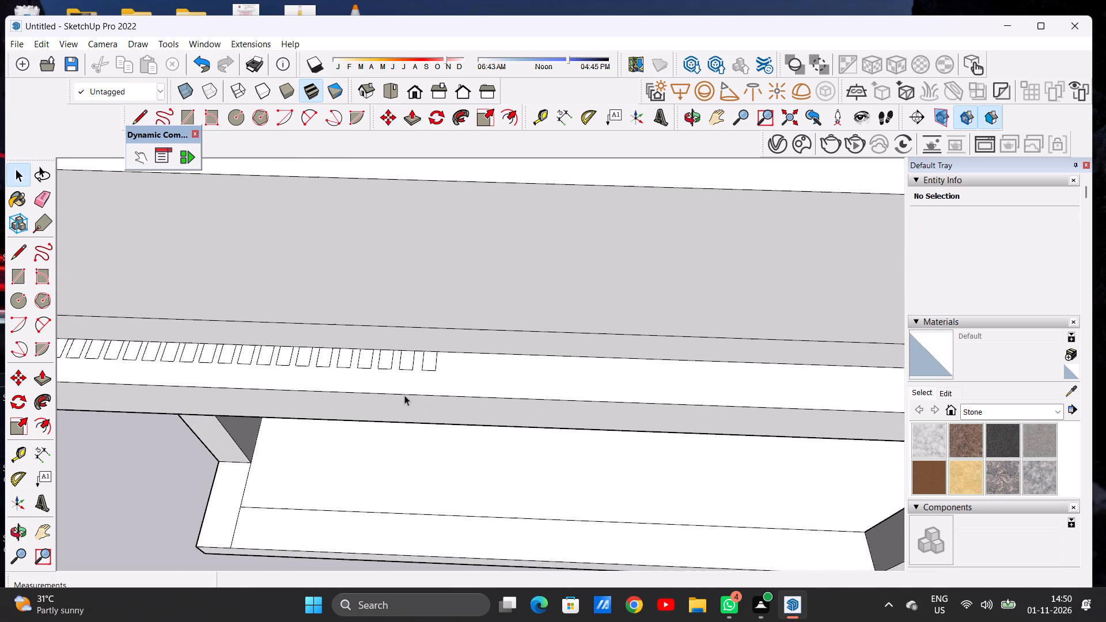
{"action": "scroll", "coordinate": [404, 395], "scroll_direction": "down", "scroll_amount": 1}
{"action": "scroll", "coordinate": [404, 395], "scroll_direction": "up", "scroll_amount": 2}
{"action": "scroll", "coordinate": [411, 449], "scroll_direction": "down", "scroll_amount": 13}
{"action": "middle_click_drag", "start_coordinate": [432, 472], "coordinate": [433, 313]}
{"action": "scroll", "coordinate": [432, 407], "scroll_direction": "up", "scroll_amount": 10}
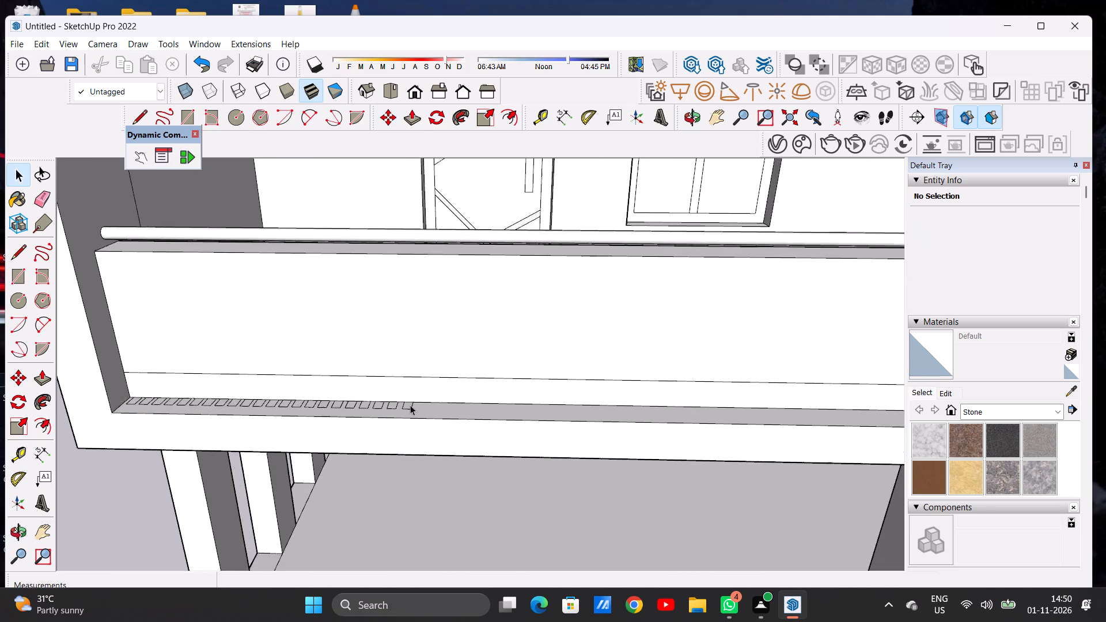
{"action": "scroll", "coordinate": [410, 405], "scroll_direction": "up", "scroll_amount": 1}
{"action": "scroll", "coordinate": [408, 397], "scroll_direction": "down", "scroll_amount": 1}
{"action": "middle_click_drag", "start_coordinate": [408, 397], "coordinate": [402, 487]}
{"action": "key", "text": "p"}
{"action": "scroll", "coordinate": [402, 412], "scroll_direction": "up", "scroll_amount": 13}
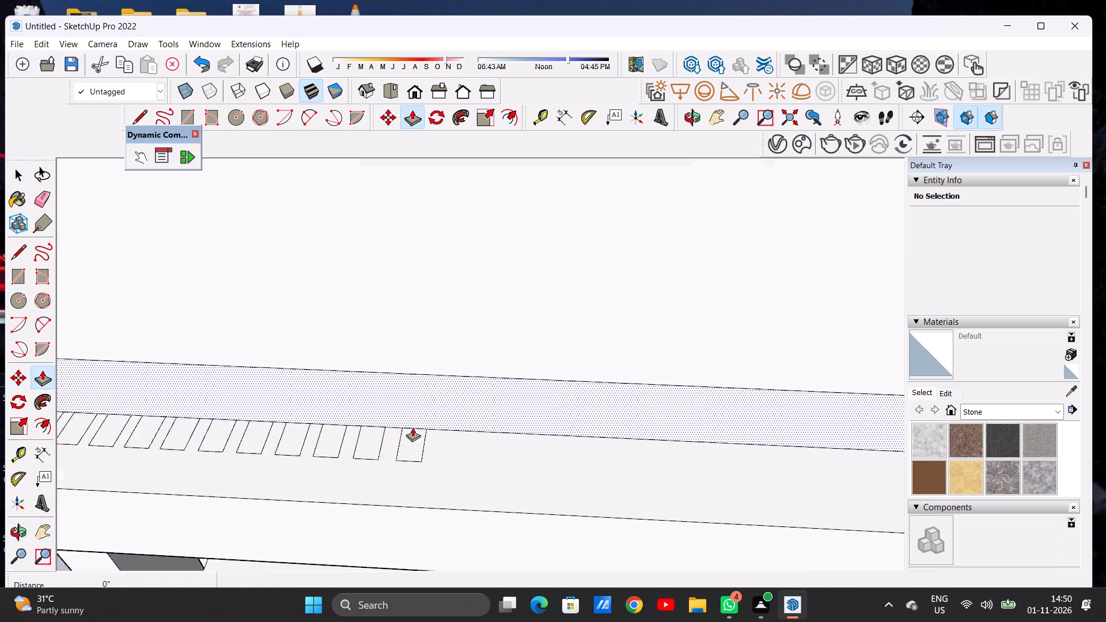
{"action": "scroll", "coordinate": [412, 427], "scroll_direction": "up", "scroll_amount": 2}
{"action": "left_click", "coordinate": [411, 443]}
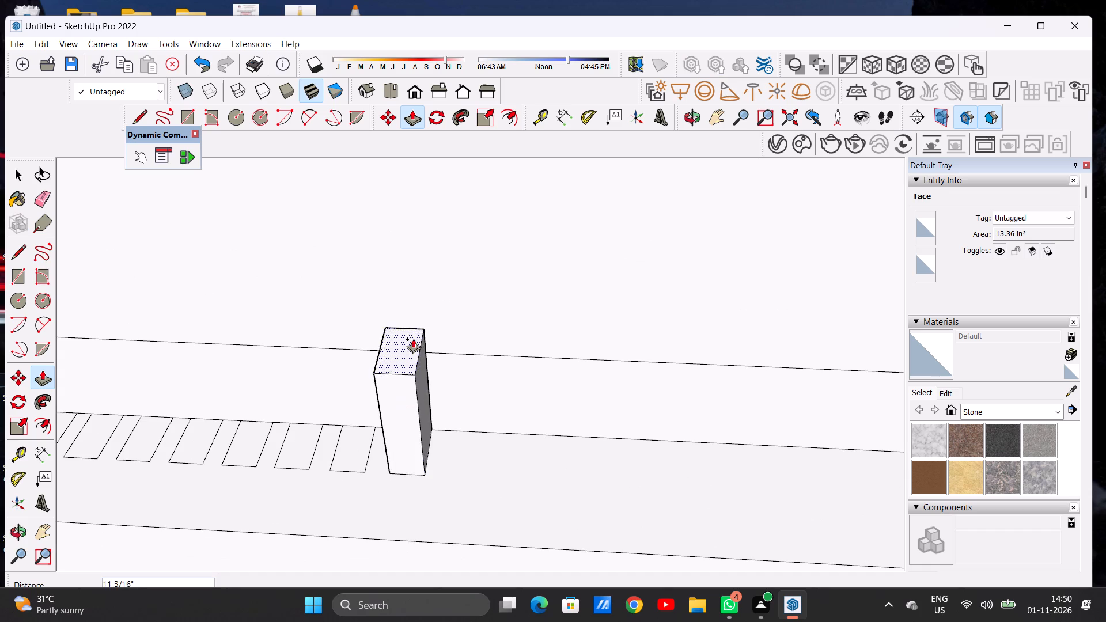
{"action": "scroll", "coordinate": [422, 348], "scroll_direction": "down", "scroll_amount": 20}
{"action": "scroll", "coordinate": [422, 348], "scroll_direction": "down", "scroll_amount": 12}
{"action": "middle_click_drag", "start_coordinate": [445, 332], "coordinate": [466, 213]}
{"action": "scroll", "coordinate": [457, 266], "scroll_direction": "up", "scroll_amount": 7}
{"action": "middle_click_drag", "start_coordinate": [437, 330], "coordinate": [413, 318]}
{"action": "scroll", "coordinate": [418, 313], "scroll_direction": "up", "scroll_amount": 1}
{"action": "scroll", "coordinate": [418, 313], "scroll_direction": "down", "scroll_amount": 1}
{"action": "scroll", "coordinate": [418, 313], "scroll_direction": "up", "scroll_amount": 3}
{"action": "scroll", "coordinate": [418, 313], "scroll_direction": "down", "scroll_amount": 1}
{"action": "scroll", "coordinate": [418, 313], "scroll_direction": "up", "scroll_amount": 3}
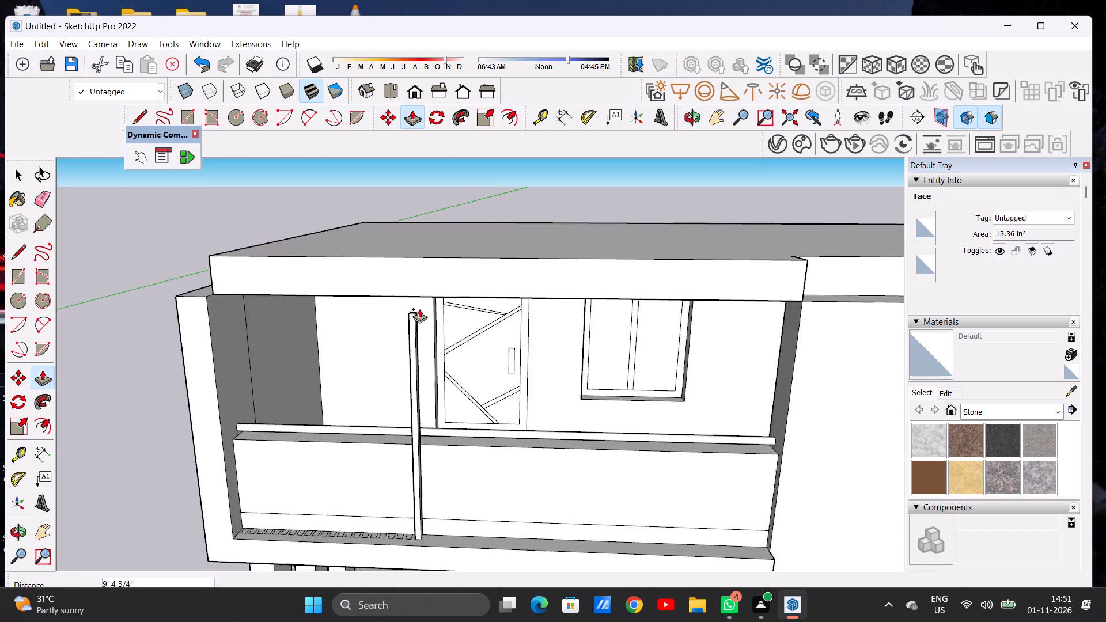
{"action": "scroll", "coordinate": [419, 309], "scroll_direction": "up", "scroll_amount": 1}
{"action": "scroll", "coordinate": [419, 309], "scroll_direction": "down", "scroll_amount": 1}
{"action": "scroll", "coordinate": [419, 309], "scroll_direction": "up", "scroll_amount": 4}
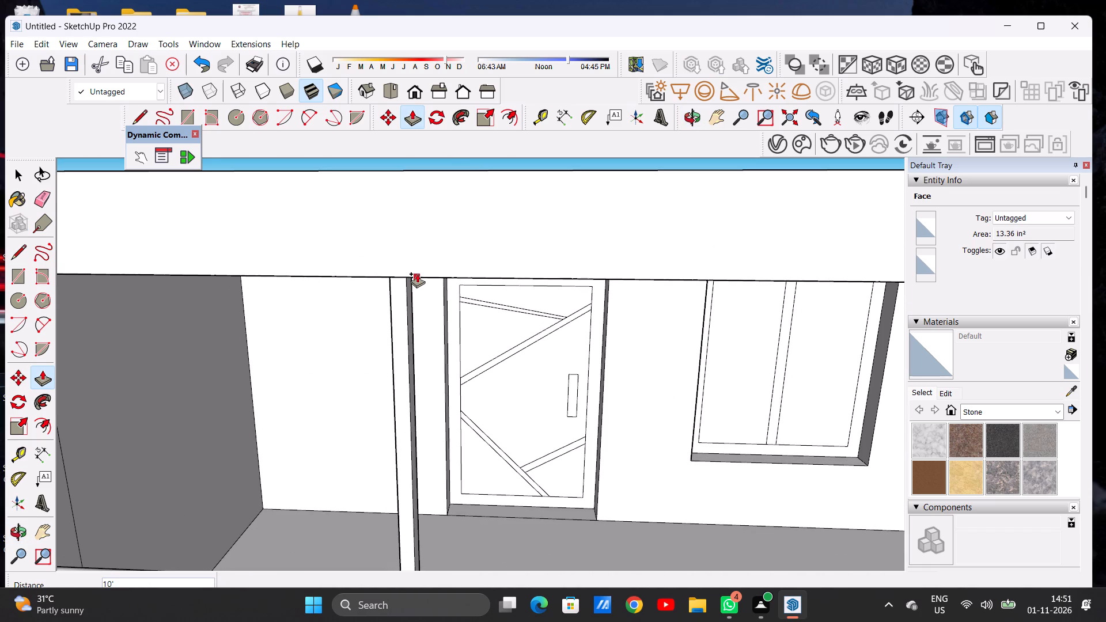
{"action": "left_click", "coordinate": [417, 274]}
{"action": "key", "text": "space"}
Examine the raised slat from the front and above to judge its position along the balcony and its fit under the roof slab.
{"action": "middle_click_drag", "start_coordinate": [408, 322], "coordinate": [431, 219]}
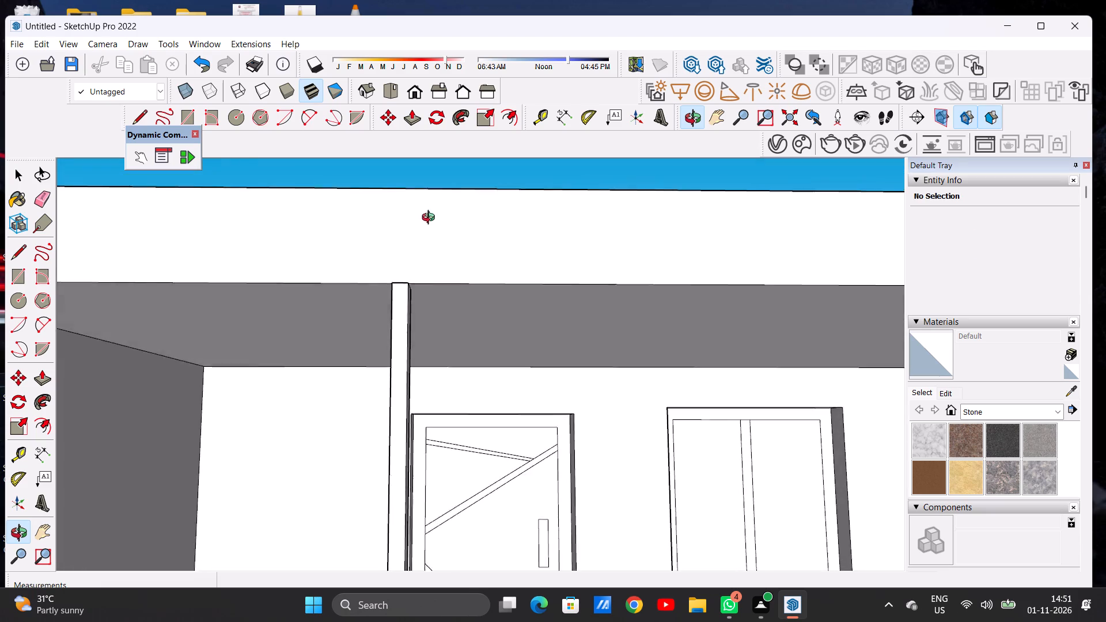
{"action": "middle_click_drag", "start_coordinate": [431, 219], "coordinate": [429, 463]}
{"action": "scroll", "coordinate": [436, 347], "scroll_direction": "down", "scroll_amount": 12}
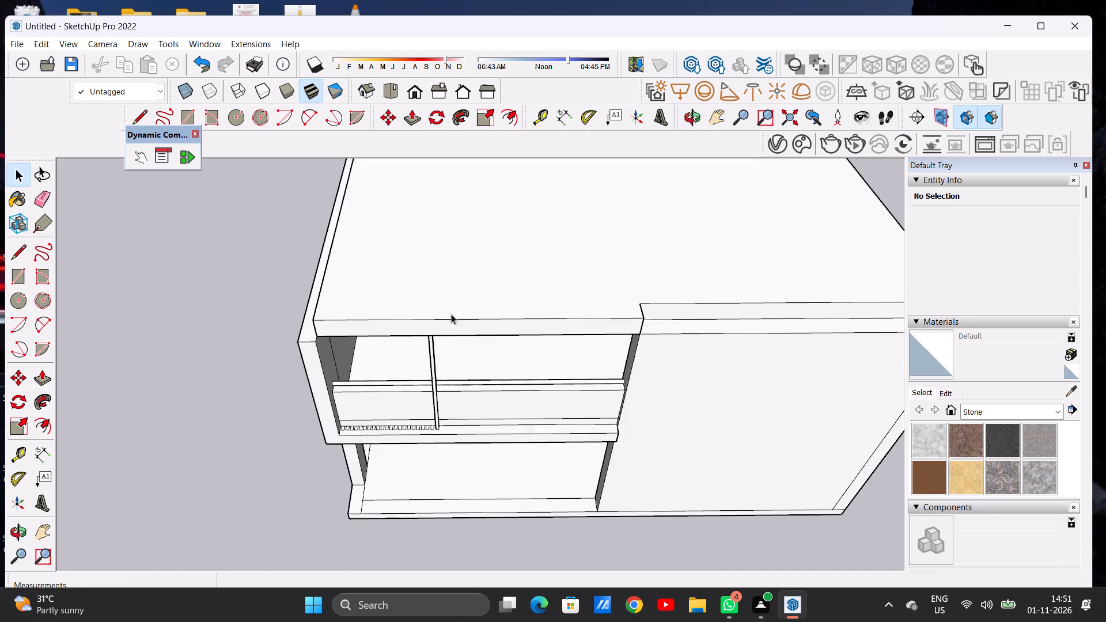
{"action": "scroll", "coordinate": [451, 314], "scroll_direction": "down", "scroll_amount": 4}
{"action": "scroll", "coordinate": [451, 359], "scroll_direction": "up", "scroll_amount": 1}
{"action": "scroll", "coordinate": [451, 360], "scroll_direction": "down", "scroll_amount": 2}
{"action": "middle_click_drag", "start_coordinate": [448, 394], "coordinate": [450, 241]}
{"action": "middle_click_drag", "start_coordinate": [477, 362], "coordinate": [465, 316]}
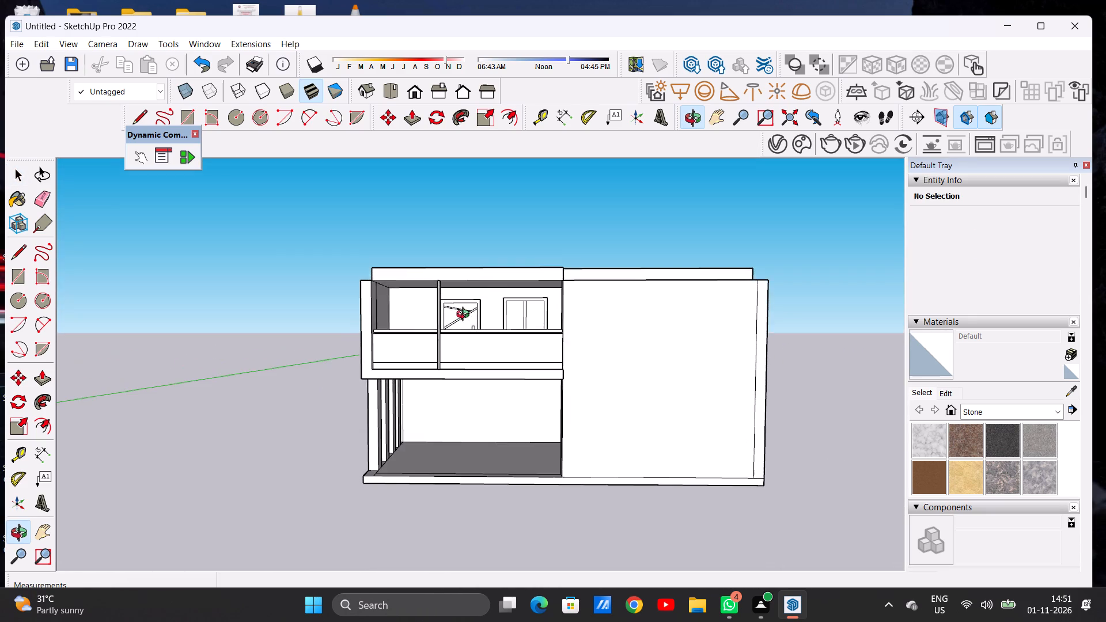
{"action": "middle_click_drag", "start_coordinate": [465, 316], "coordinate": [464, 350]}
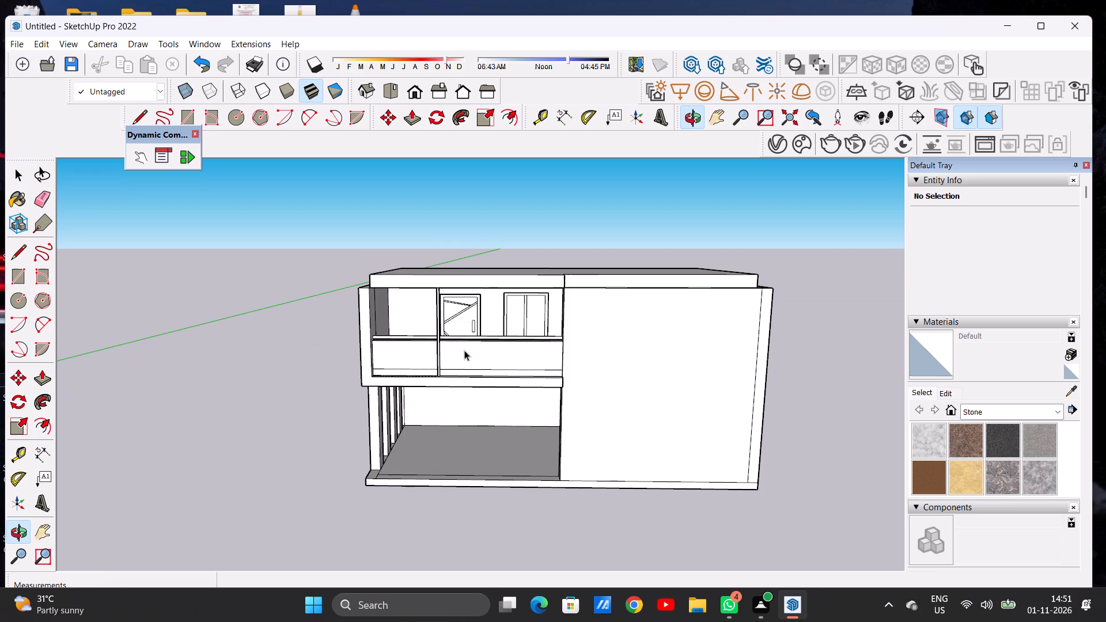
{"action": "scroll", "coordinate": [426, 237], "scroll_direction": "down", "scroll_amount": 7}
{"action": "middle_click_drag", "start_coordinate": [471, 302], "coordinate": [459, 383]}
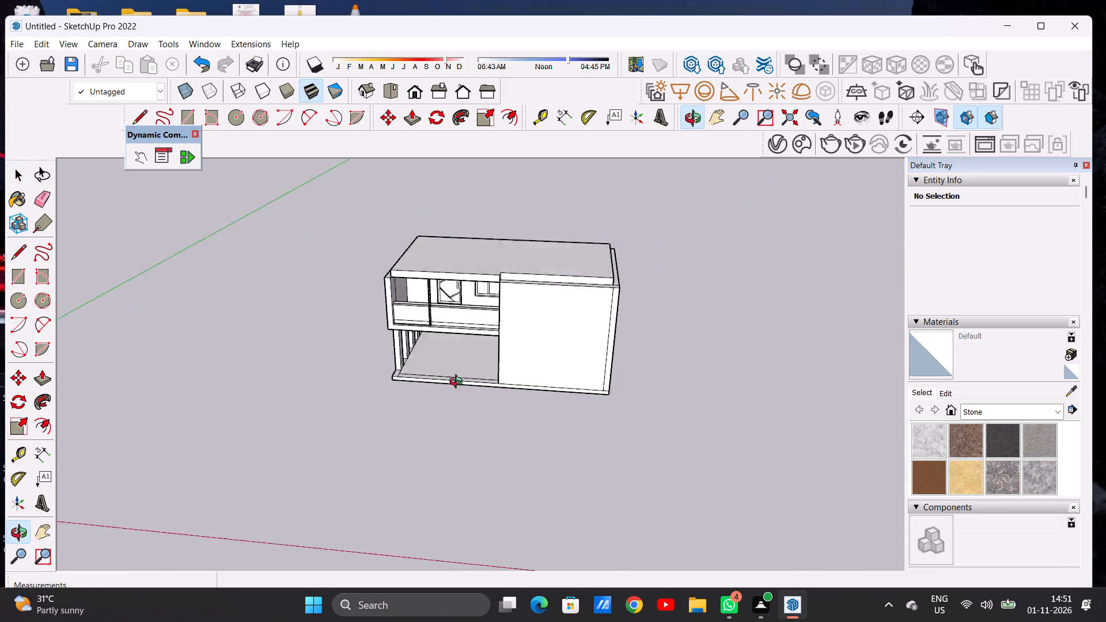
{"action": "middle_click_drag", "start_coordinate": [459, 383], "coordinate": [478, 441]}
{"action": "scroll", "coordinate": [433, 349], "scroll_direction": "up", "scroll_amount": 3}
{"action": "scroll", "coordinate": [432, 349], "scroll_direction": "down", "scroll_amount": 1}
{"action": "scroll", "coordinate": [430, 348], "scroll_direction": "up", "scroll_amount": 18}
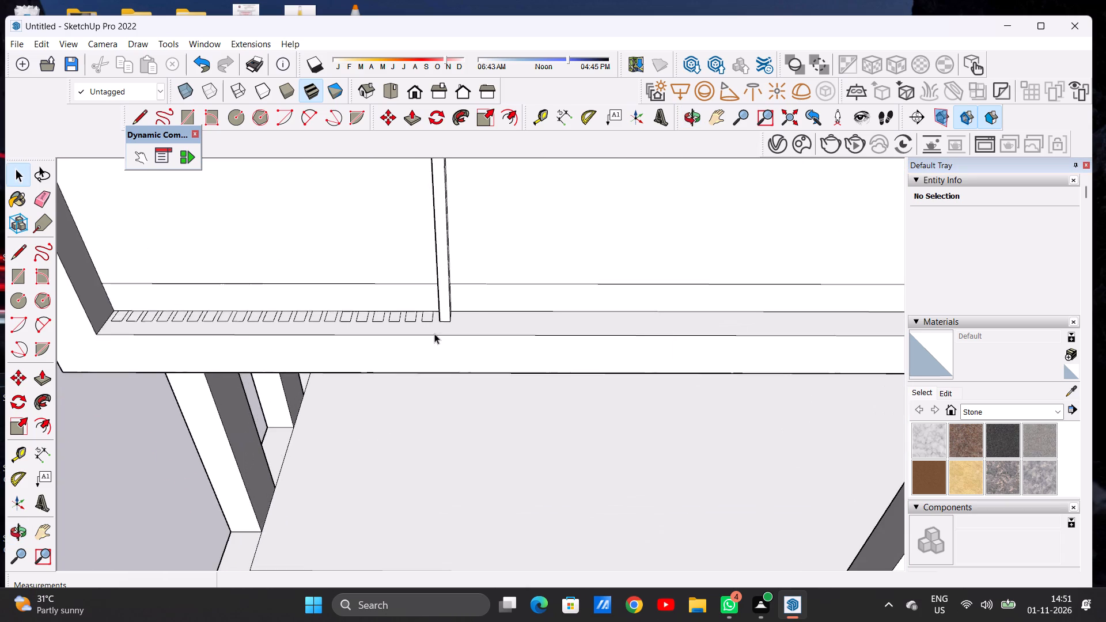
{"action": "scroll", "coordinate": [434, 314], "scroll_direction": "up", "scroll_amount": 1}
{"action": "middle_click_drag", "start_coordinate": [433, 316], "coordinate": [435, 397]}
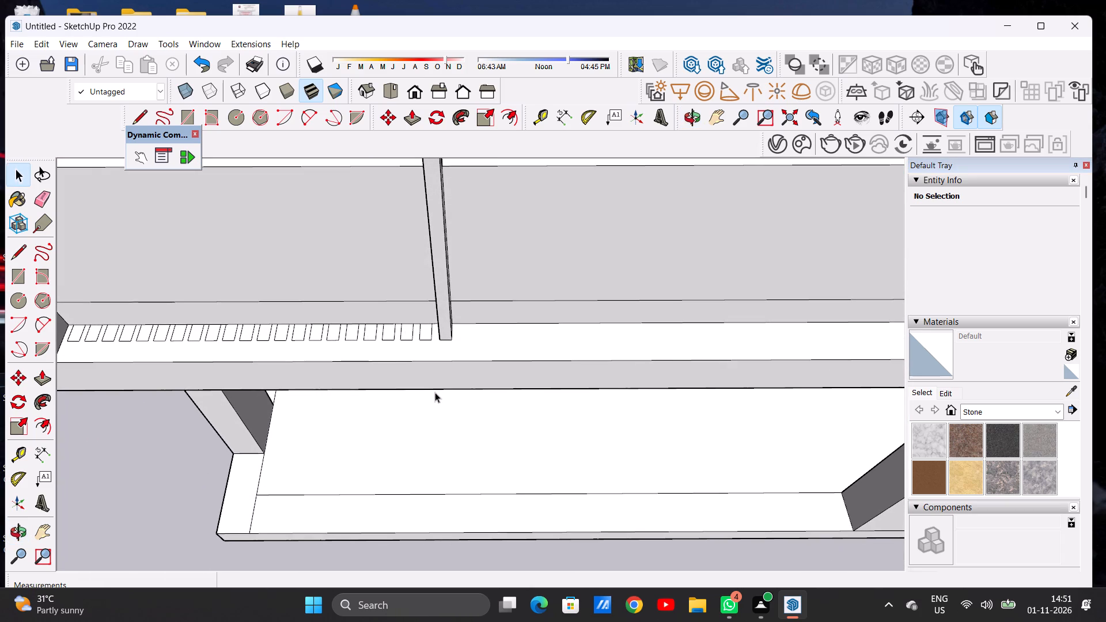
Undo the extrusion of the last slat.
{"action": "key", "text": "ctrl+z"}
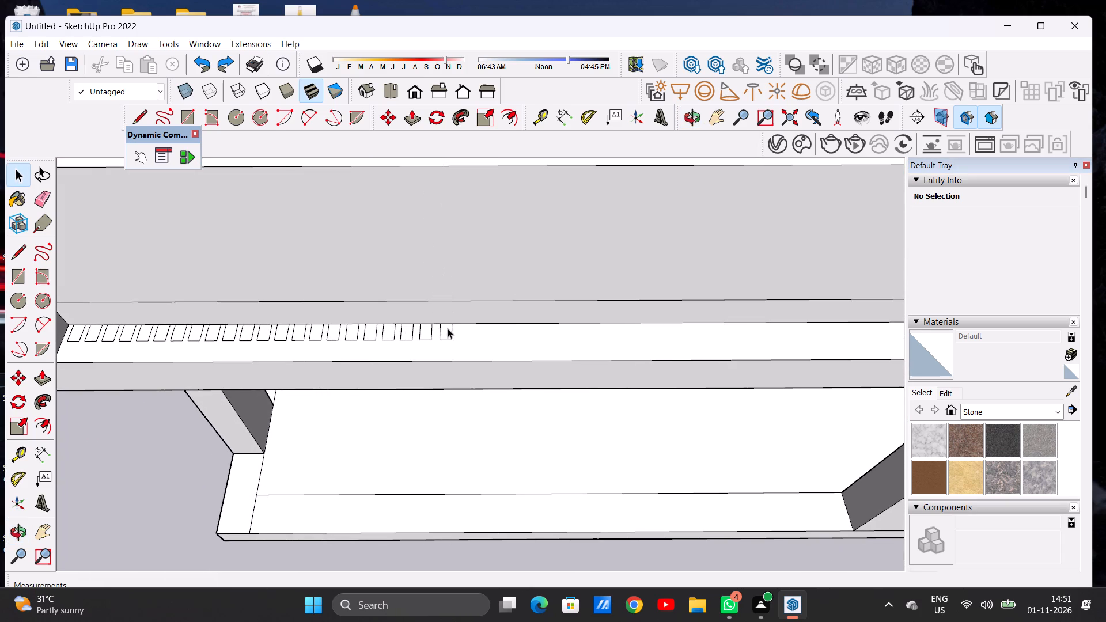
Add three more slat rectangles along the ledge by copying each new end rectangle about 4 9/16" further on.
{"action": "scroll", "coordinate": [448, 328], "scroll_direction": "up", "scroll_amount": 4}
{"action": "double_click", "coordinate": [444, 337]}
{"action": "key", "text": "m"}
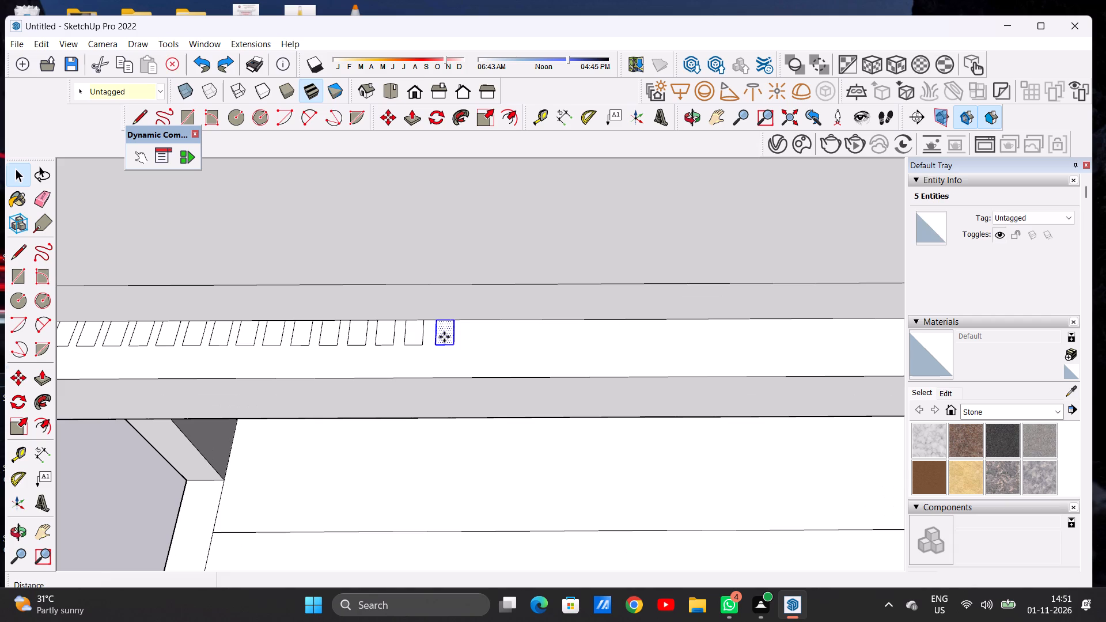
{"action": "left_click", "coordinate": [454, 341]}
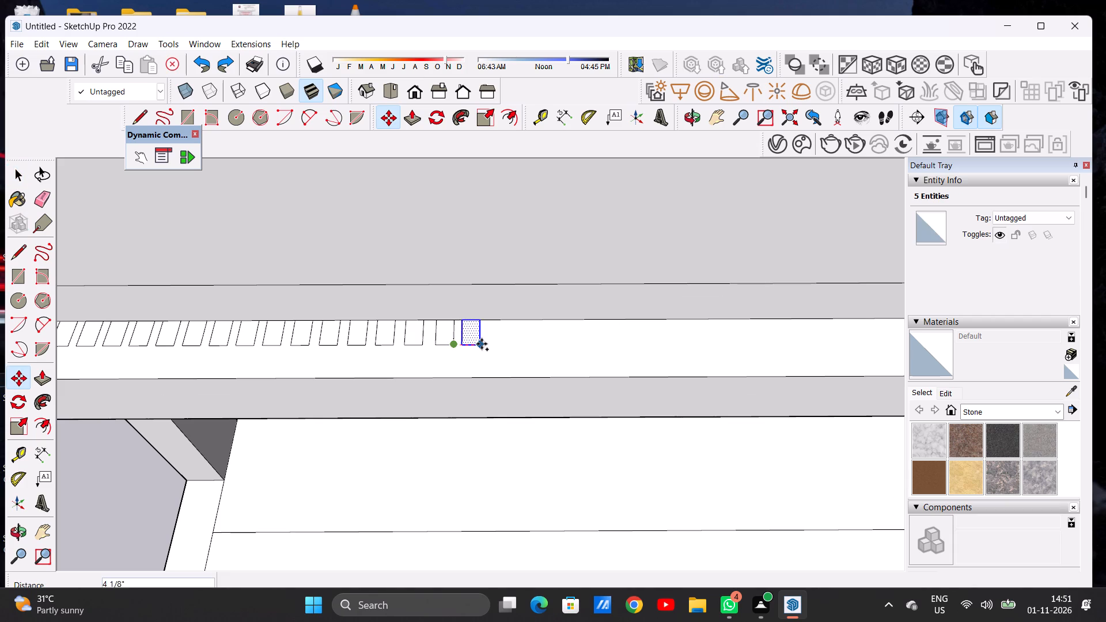
{"action": "left_click", "coordinate": [483, 344]}
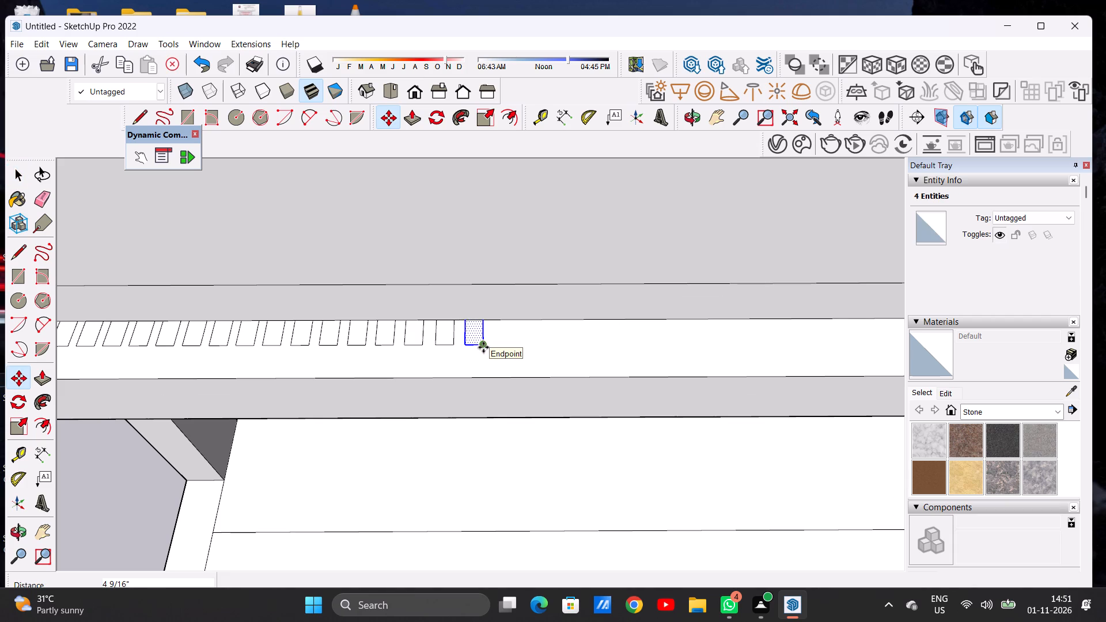
{"action": "left_click", "coordinate": [483, 347]}
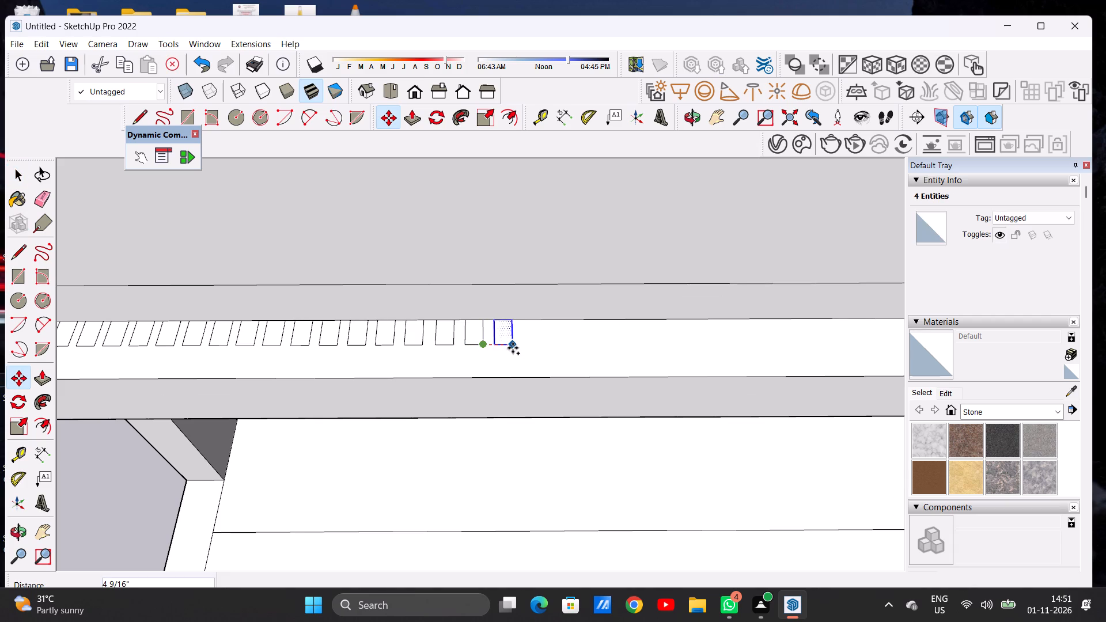
{"action": "left_click", "coordinate": [512, 348]}
{"action": "left_click", "coordinate": [512, 348]}
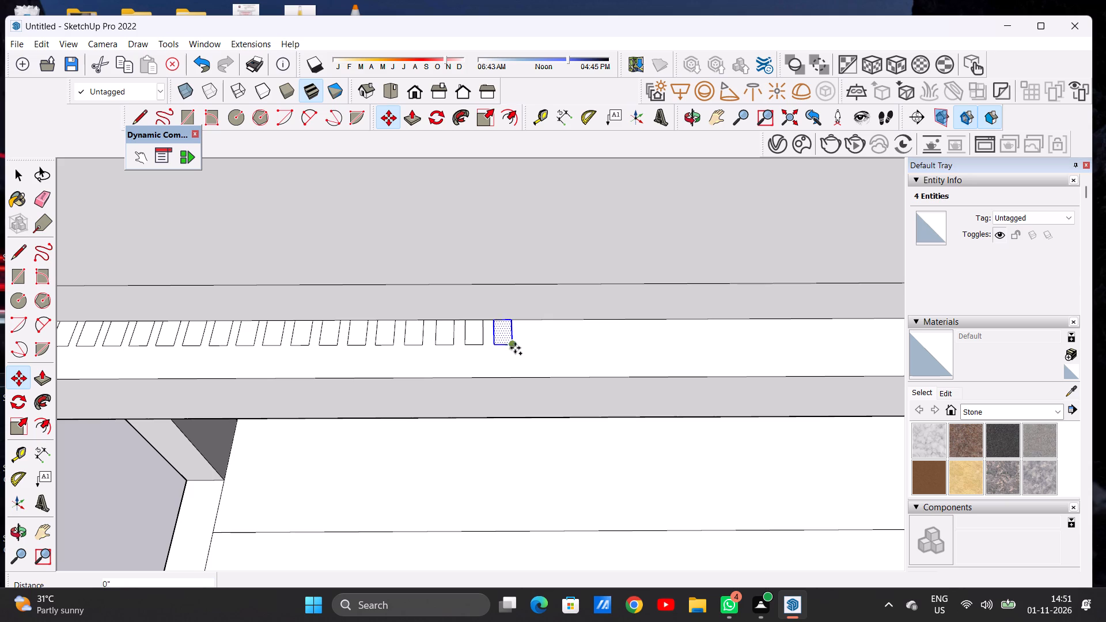
{"action": "left_click", "coordinate": [540, 350]}
{"action": "key", "text": "space"}
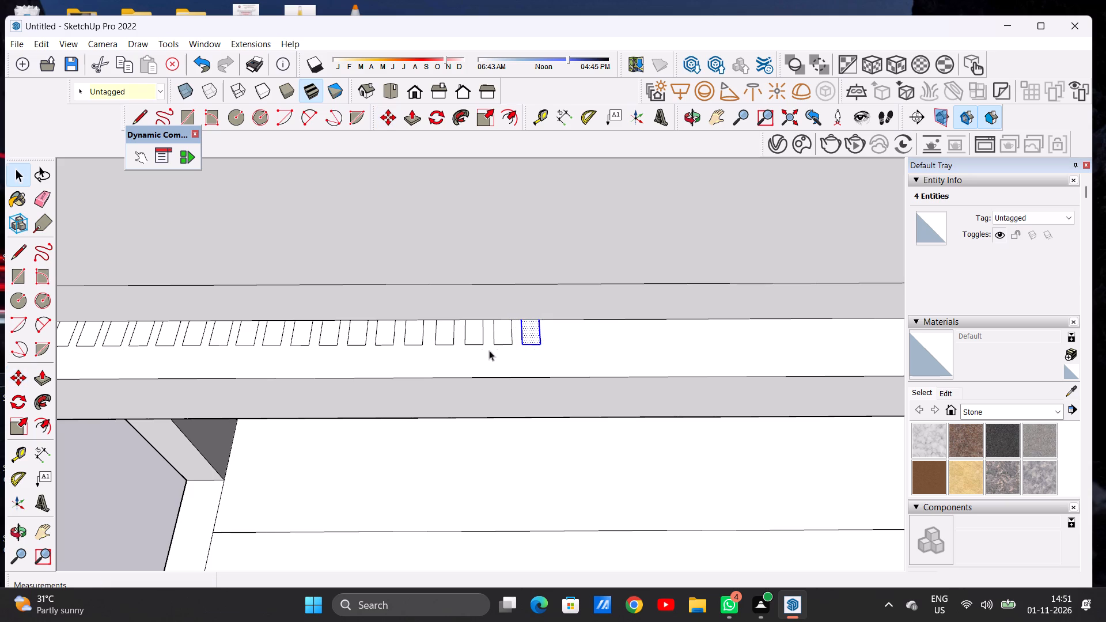
{"action": "scroll", "coordinate": [462, 350], "scroll_direction": "down", "scroll_amount": 14}
{"action": "left_click", "coordinate": [471, 494]}
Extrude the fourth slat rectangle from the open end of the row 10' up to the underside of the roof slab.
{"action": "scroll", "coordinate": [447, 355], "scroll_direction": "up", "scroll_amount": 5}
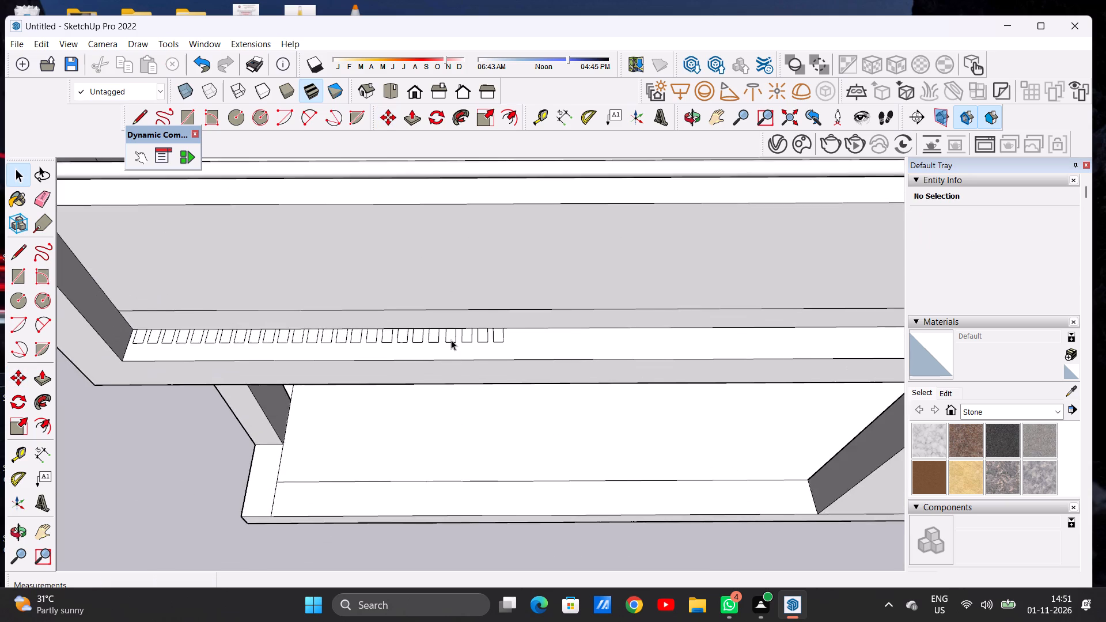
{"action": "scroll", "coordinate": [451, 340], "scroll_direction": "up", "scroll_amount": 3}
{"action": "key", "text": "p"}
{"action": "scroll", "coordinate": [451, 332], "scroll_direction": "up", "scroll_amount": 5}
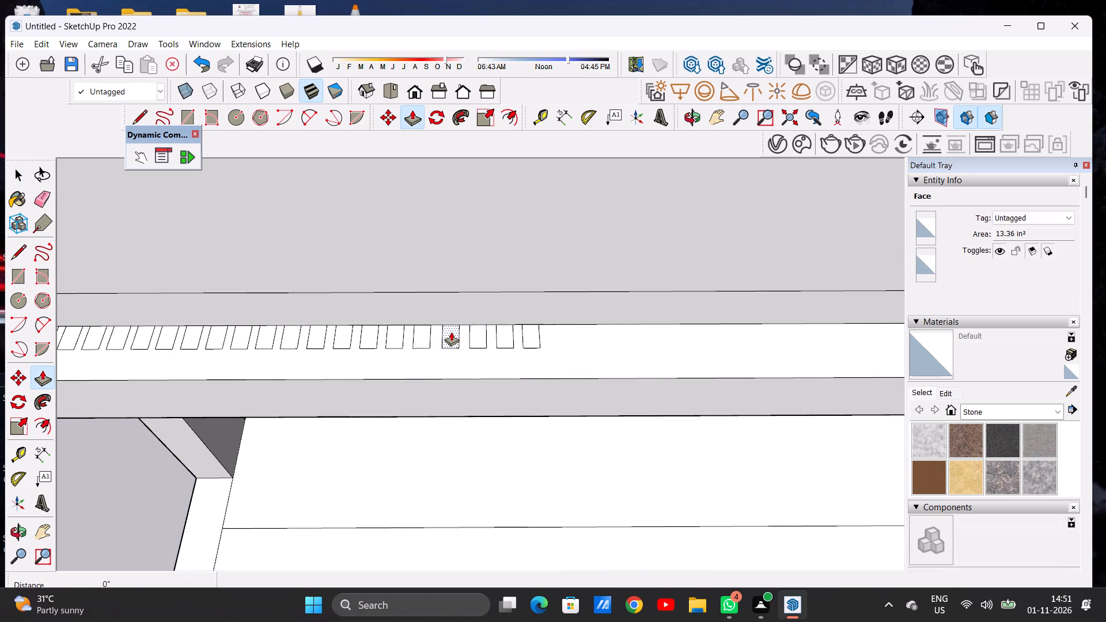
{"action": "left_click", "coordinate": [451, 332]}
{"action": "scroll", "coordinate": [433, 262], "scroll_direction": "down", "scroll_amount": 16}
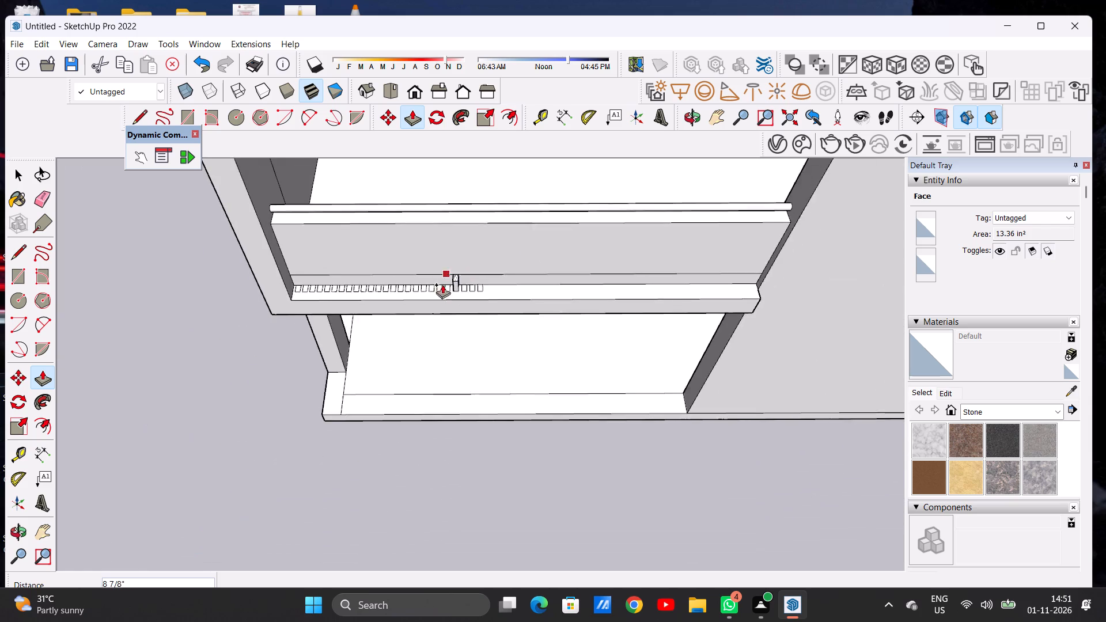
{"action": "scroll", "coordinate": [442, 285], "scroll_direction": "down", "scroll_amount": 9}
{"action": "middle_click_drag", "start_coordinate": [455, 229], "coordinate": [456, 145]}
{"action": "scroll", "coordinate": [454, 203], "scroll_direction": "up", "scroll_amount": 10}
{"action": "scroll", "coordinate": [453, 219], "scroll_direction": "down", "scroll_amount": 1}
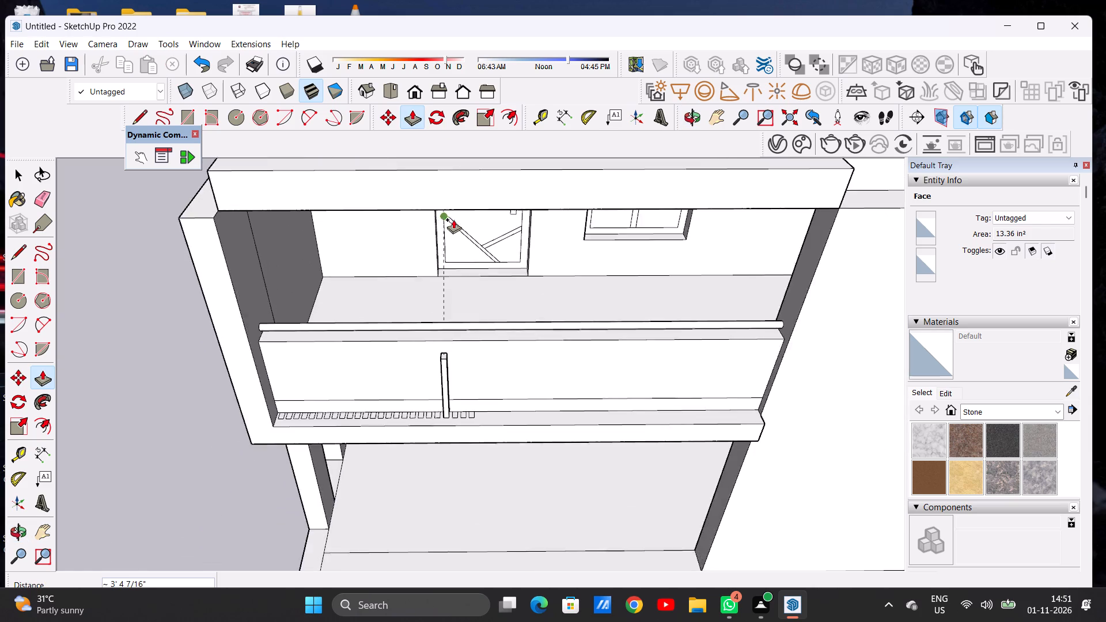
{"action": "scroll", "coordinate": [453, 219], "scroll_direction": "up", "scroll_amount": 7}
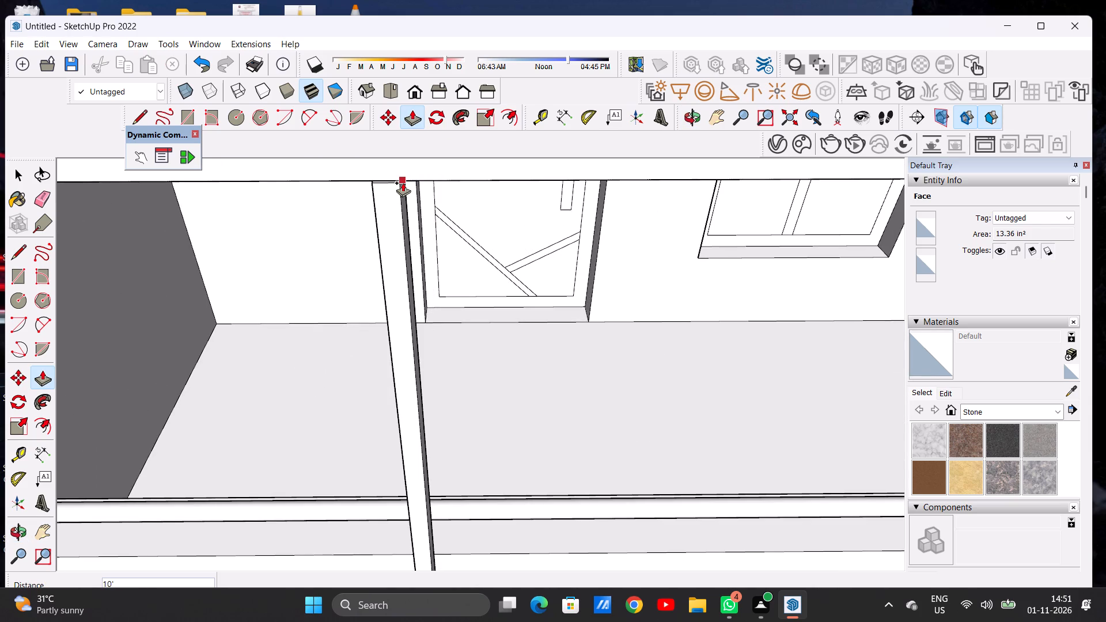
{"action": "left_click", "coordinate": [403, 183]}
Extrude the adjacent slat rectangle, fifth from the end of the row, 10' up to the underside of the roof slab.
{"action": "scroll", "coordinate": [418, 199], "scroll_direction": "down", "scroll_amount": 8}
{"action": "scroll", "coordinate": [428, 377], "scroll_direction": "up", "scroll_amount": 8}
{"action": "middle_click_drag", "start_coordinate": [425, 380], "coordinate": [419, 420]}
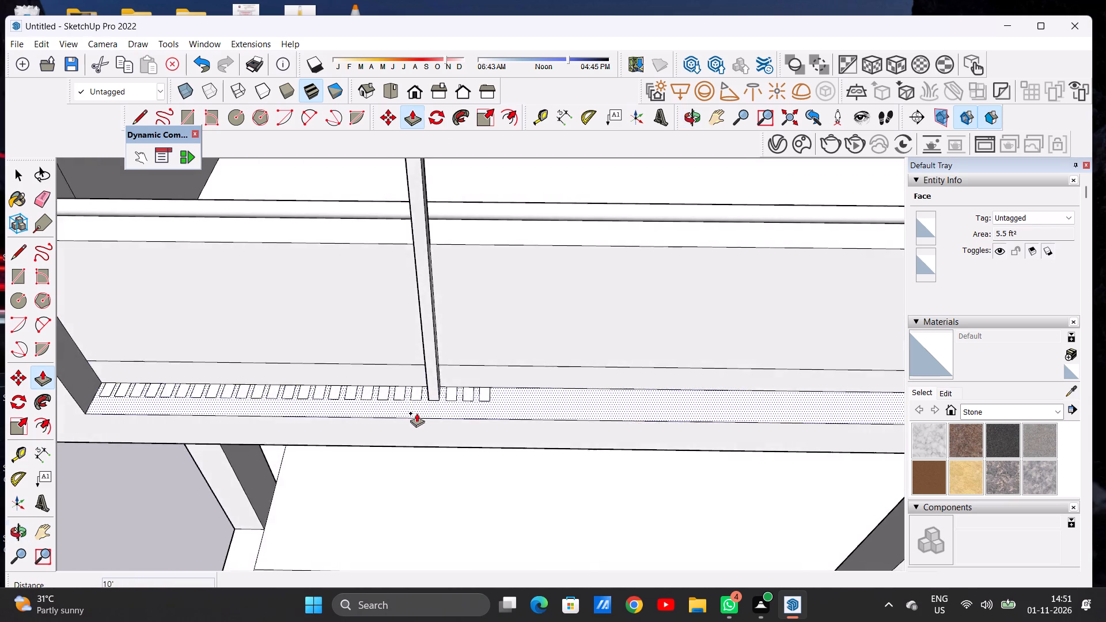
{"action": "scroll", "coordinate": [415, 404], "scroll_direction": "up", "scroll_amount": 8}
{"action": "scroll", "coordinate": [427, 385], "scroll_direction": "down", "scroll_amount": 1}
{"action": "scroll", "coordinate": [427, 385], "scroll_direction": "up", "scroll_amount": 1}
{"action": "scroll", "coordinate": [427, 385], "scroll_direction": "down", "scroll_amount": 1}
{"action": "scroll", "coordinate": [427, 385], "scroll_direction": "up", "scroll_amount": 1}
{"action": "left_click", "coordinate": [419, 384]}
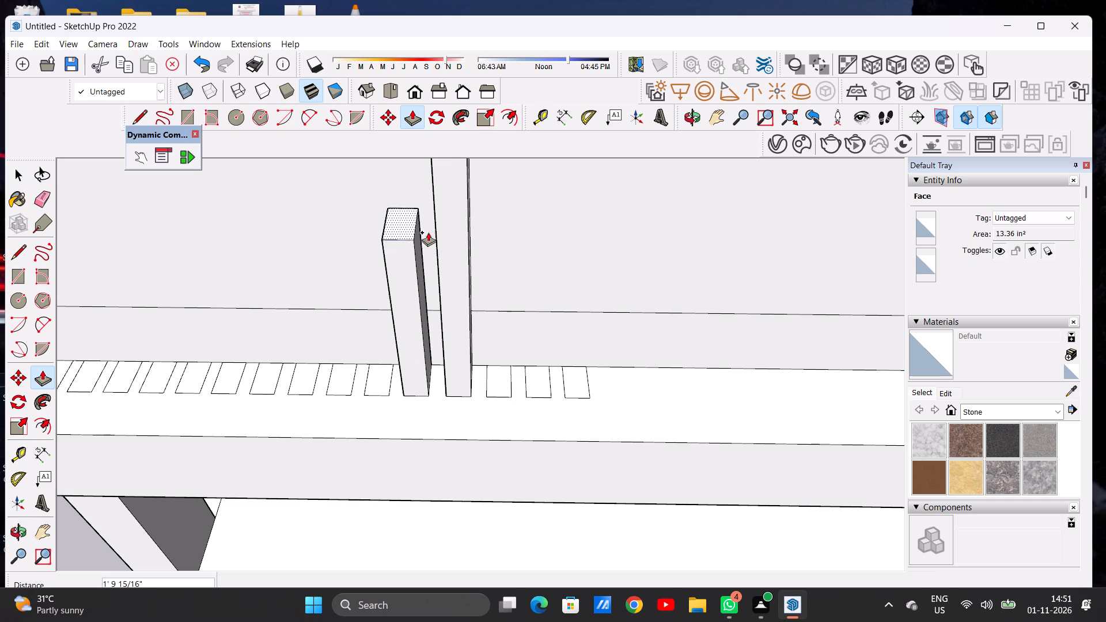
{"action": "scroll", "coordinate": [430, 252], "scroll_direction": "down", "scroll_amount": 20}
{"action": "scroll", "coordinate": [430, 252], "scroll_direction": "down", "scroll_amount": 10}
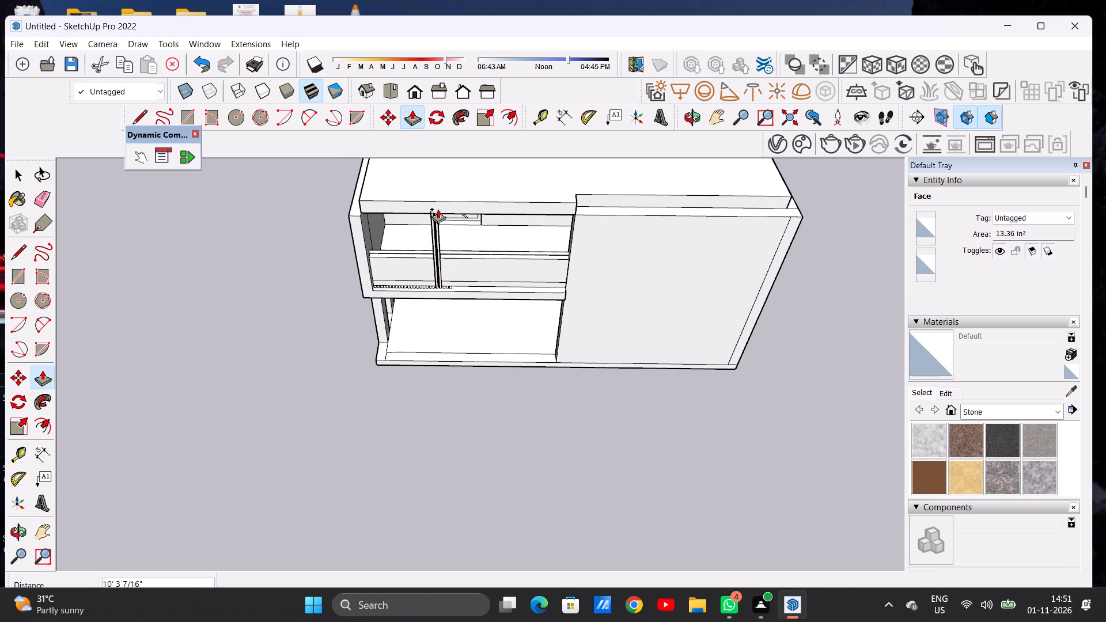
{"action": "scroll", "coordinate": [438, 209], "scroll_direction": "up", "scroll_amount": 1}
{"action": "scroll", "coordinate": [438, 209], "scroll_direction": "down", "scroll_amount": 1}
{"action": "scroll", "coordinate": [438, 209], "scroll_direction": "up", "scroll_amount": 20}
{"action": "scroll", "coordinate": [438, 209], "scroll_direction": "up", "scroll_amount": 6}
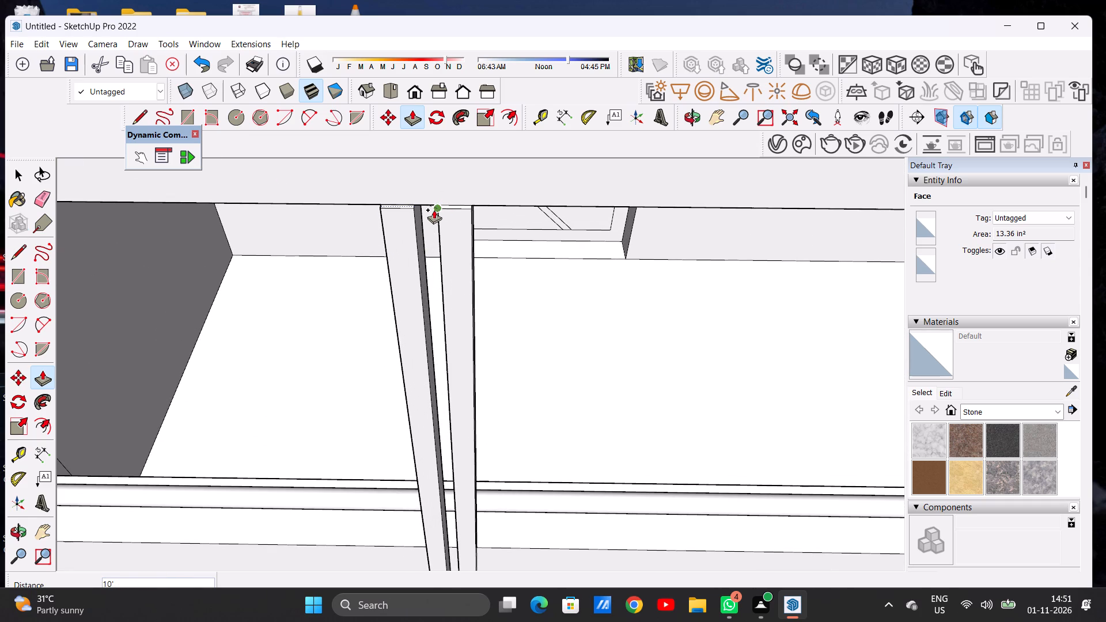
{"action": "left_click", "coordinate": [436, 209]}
Examine the two raised slats from the front, side and above to judge their spacing and clearance from the parapet.
{"action": "key", "text": "space"}
{"action": "scroll", "coordinate": [412, 308], "scroll_direction": "down", "scroll_amount": 3}
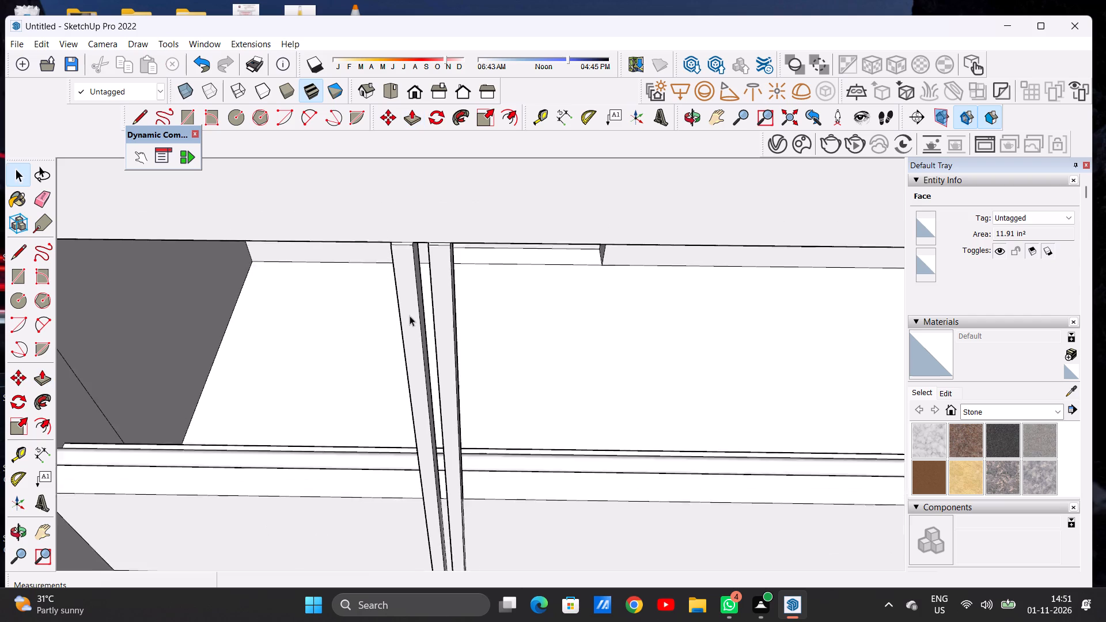
{"action": "scroll", "coordinate": [410, 316], "scroll_direction": "down", "scroll_amount": 10}
{"action": "middle_click_drag", "start_coordinate": [421, 352], "coordinate": [445, 199]}
{"action": "middle_click_drag", "start_coordinate": [551, 337], "coordinate": [308, 340]}
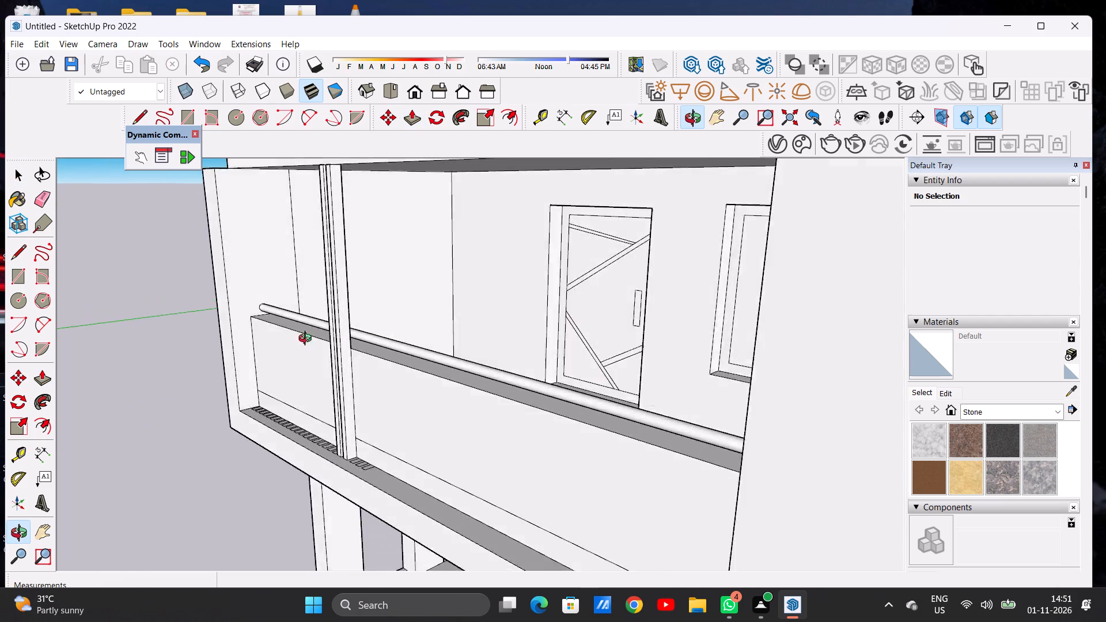
{"action": "middle_click_drag", "start_coordinate": [308, 340], "coordinate": [469, 321]}
{"action": "scroll", "coordinate": [445, 354], "scroll_direction": "down", "scroll_amount": 5}
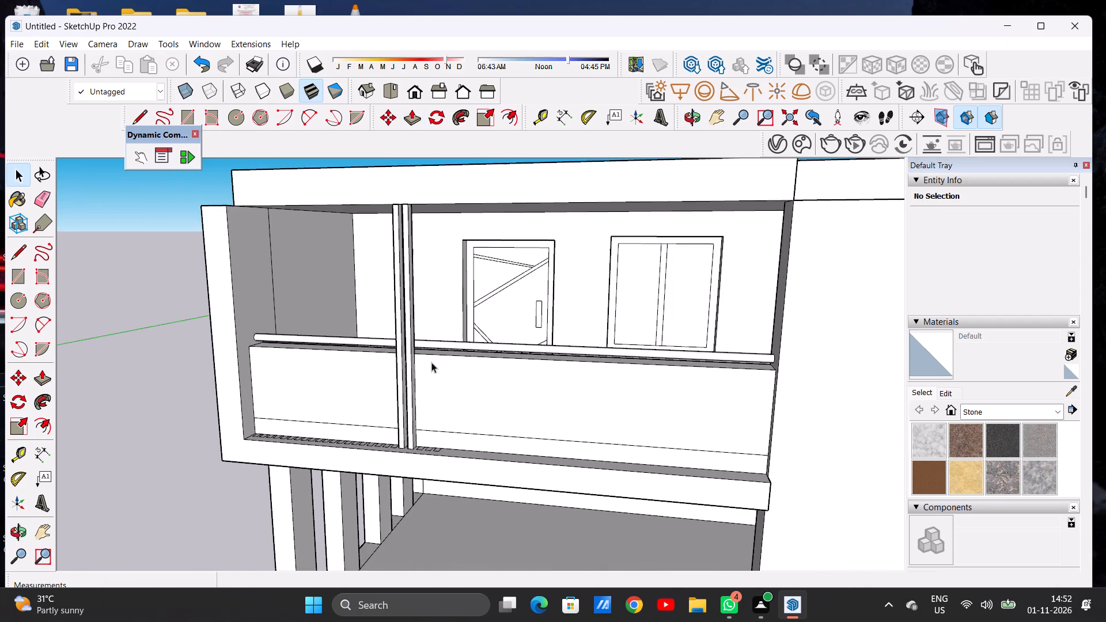
{"action": "middle_click_drag", "start_coordinate": [425, 372], "coordinate": [458, 526]}
{"action": "scroll", "coordinate": [411, 499], "scroll_direction": "up", "scroll_amount": 7}
{"action": "middle_click_drag", "start_coordinate": [435, 468], "coordinate": [446, 492]}
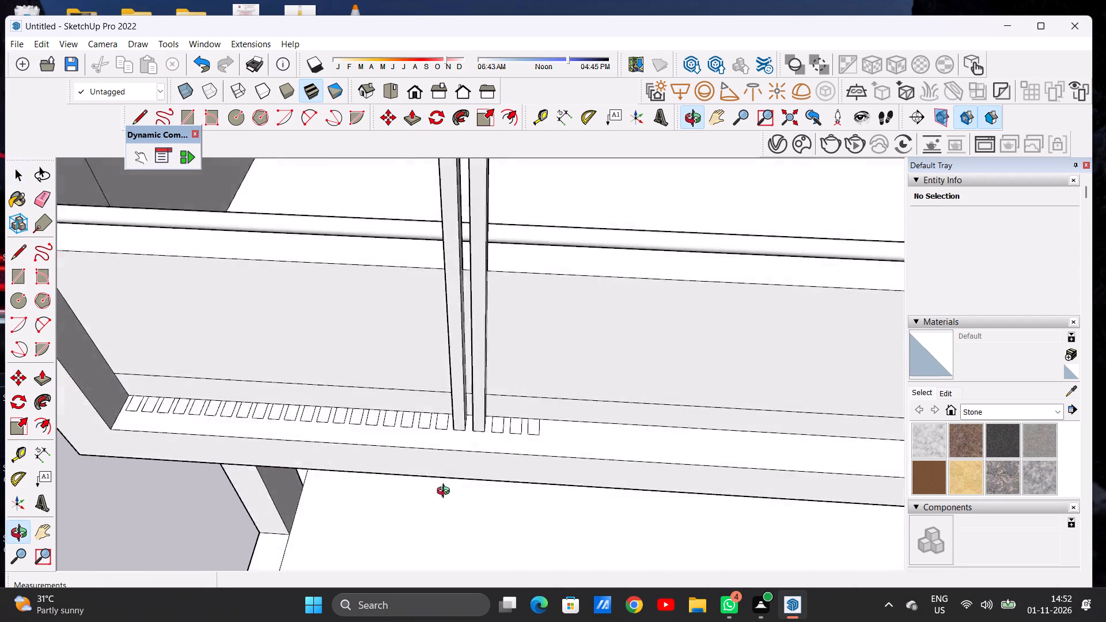
{"action": "middle_click_drag", "start_coordinate": [446, 492], "coordinate": [471, 544]}
{"action": "scroll", "coordinate": [471, 544], "scroll_direction": "up", "scroll_amount": 1}
{"action": "scroll", "coordinate": [407, 465], "scroll_direction": "down", "scroll_amount": 7}
{"action": "middle_click_drag", "start_coordinate": [419, 457], "coordinate": [418, 414]}
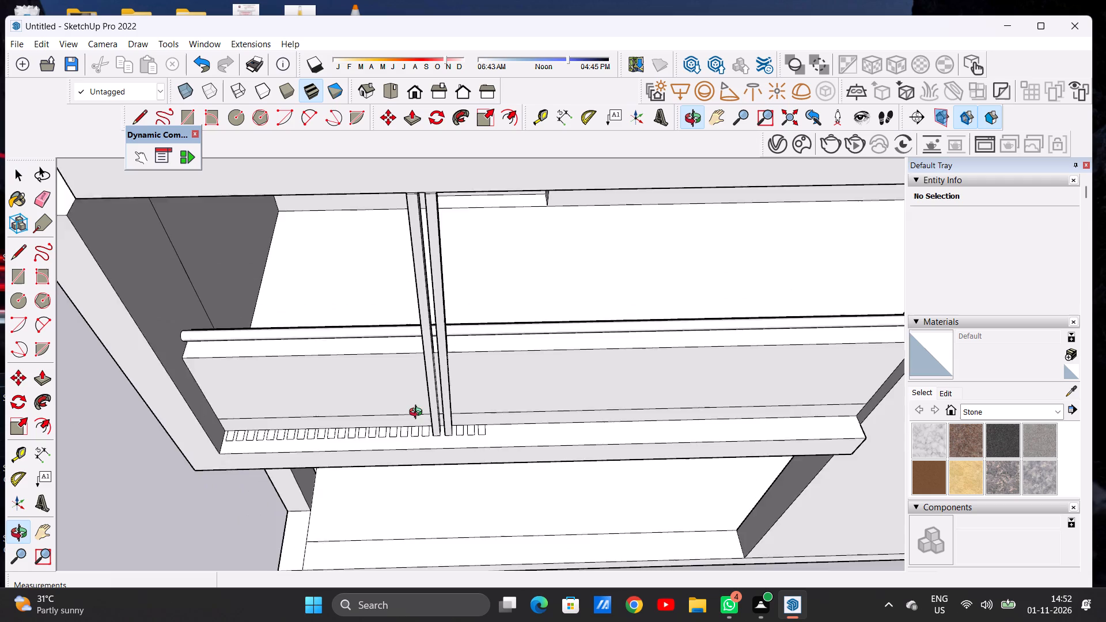
{"action": "middle_click_drag", "start_coordinate": [418, 414], "coordinate": [391, 368]}
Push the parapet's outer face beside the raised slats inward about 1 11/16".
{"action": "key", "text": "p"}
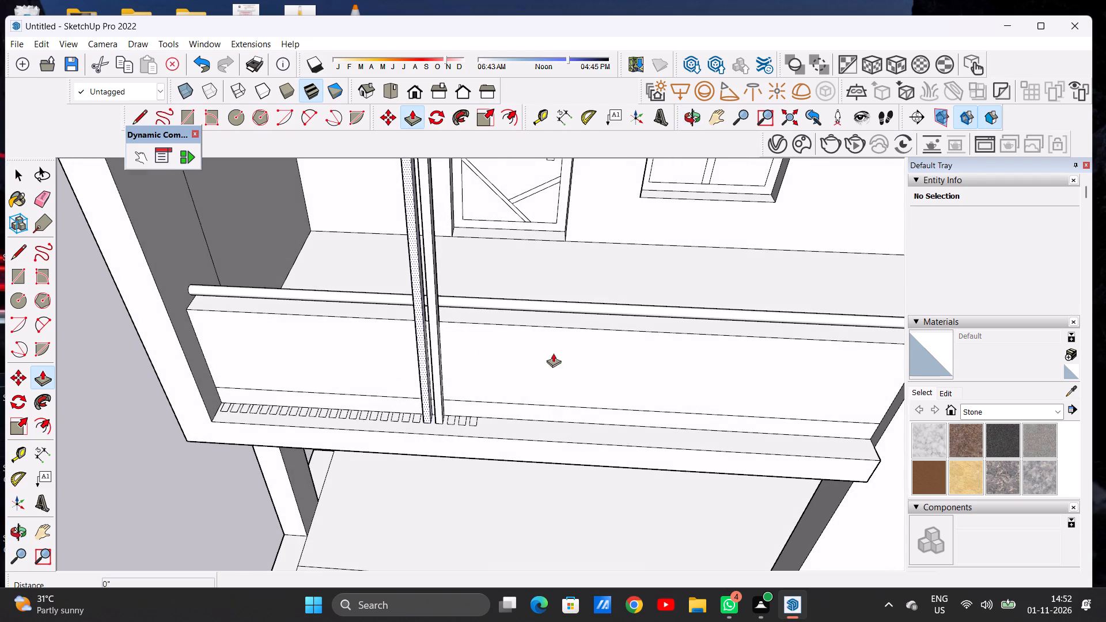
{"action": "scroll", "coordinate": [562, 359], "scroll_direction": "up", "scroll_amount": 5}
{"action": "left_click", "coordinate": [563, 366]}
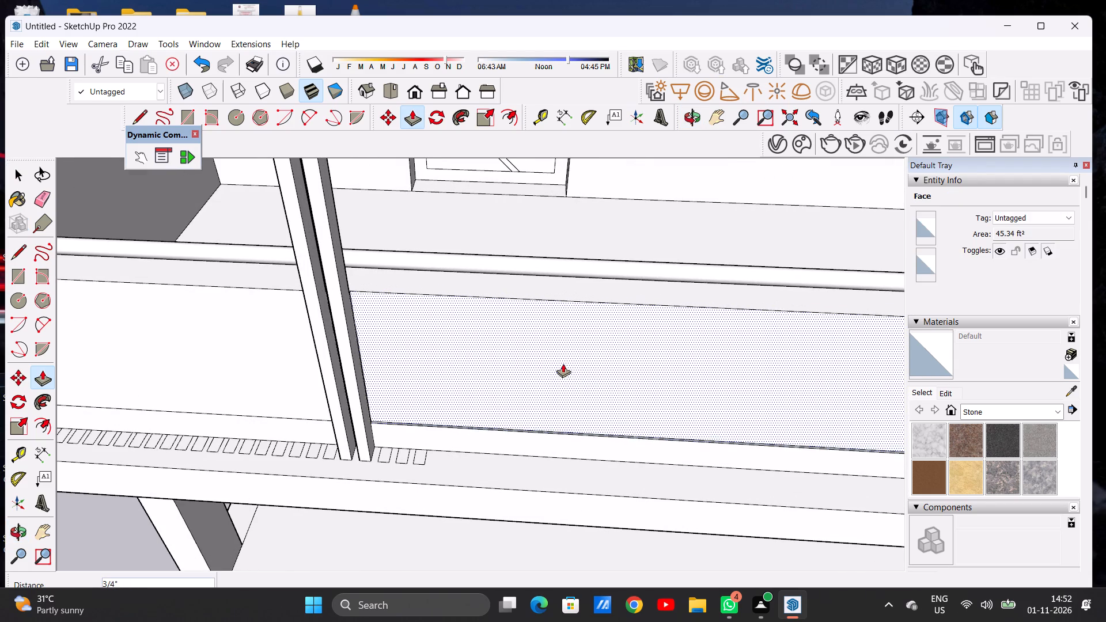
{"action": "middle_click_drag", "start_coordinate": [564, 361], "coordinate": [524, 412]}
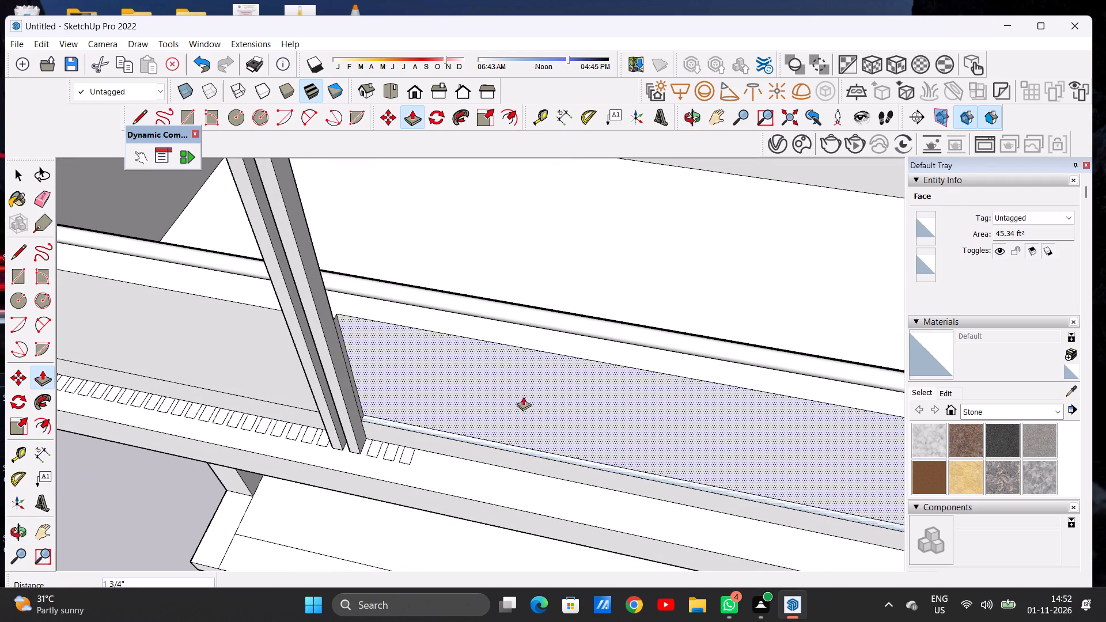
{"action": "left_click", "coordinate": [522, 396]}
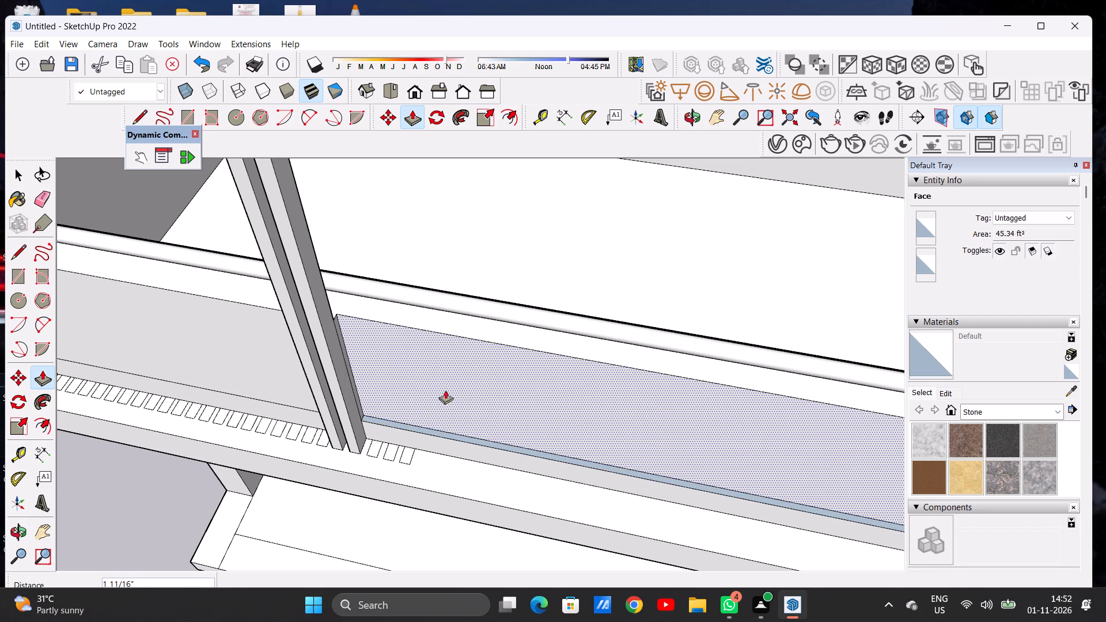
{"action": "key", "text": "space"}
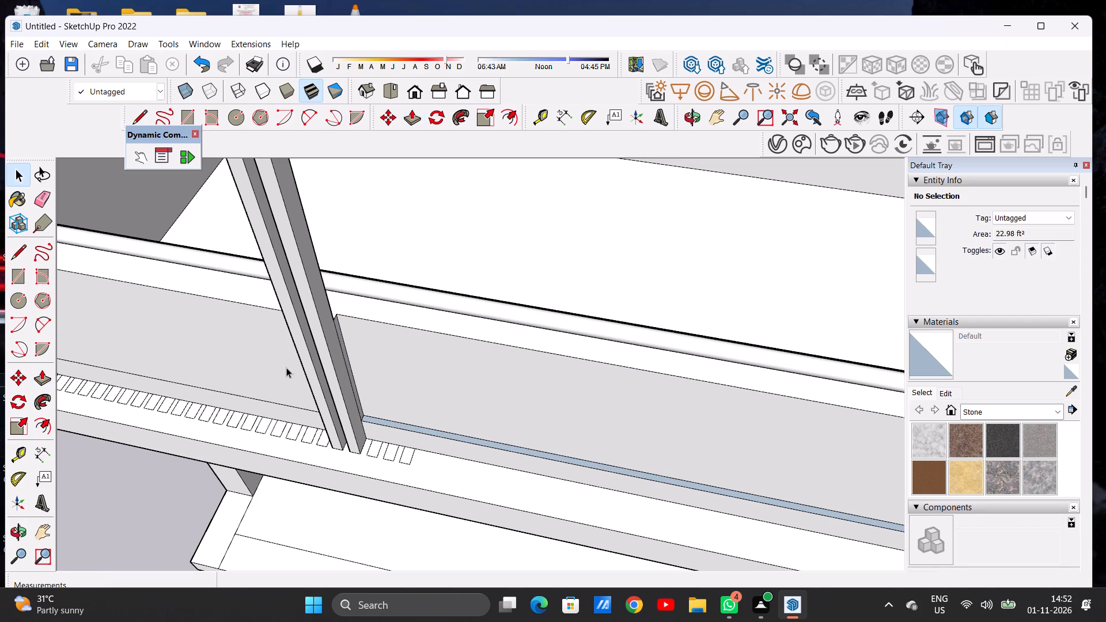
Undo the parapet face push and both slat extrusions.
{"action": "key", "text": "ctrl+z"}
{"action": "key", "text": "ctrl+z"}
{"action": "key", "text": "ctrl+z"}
Push the balcony parapet's full outer face inward about 3 5/16", leaving a narrow strip along its base.
{"action": "scroll", "coordinate": [286, 367], "scroll_direction": "down", "scroll_amount": 5}
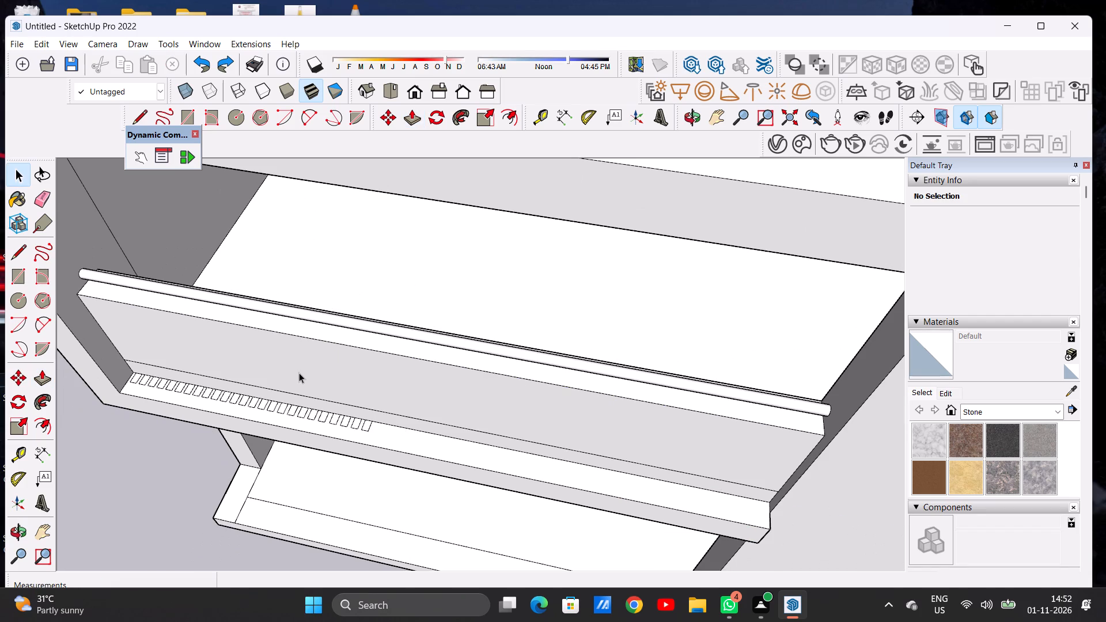
{"action": "key", "text": "p"}
{"action": "scroll", "coordinate": [423, 385], "scroll_direction": "up", "scroll_amount": 3}
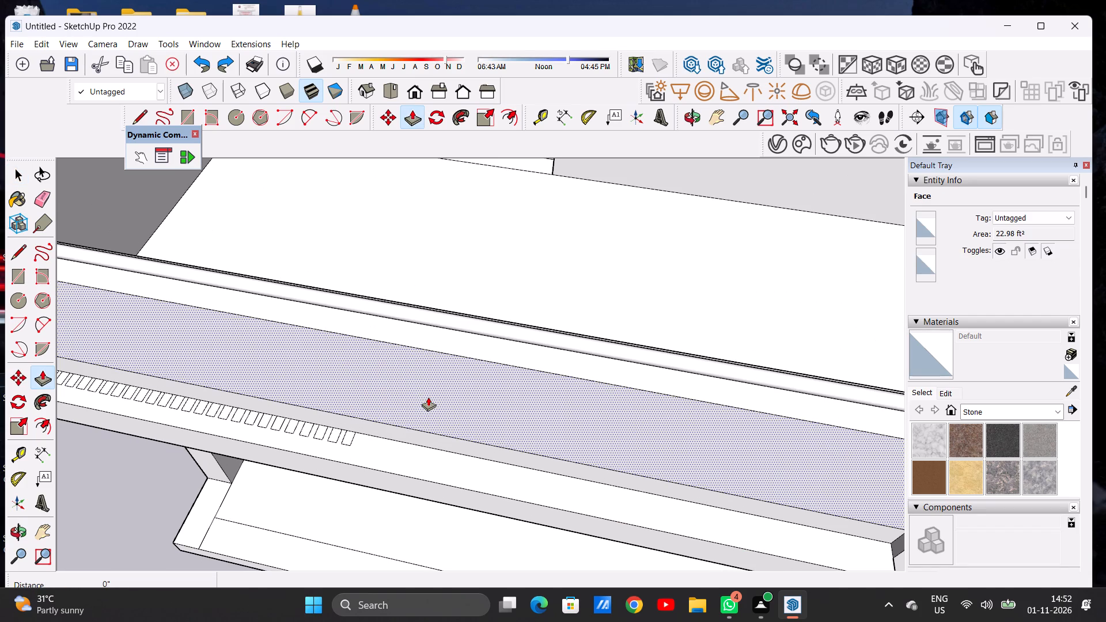
{"action": "left_click", "coordinate": [428, 397]}
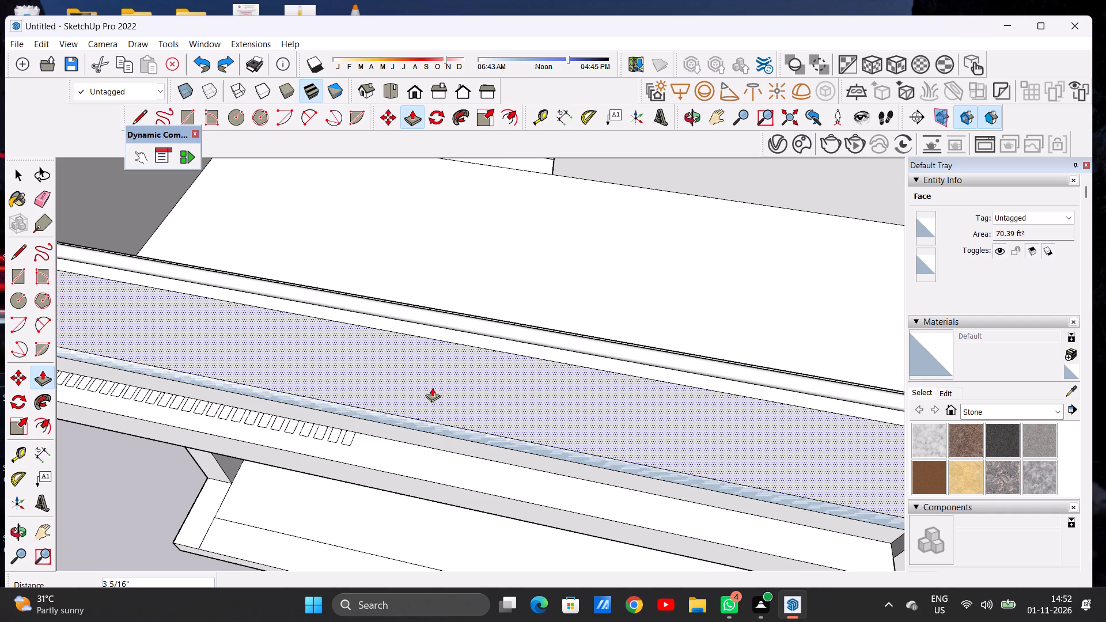
{"action": "left_click", "coordinate": [432, 388]}
{"action": "key", "text": "space"}
Paint the narrow strip at the base of the recessed parapet face with Quartz Light Grey from the Synthetic Surfaces materials.
{"action": "scroll", "coordinate": [393, 424], "scroll_direction": "down", "scroll_amount": 4}
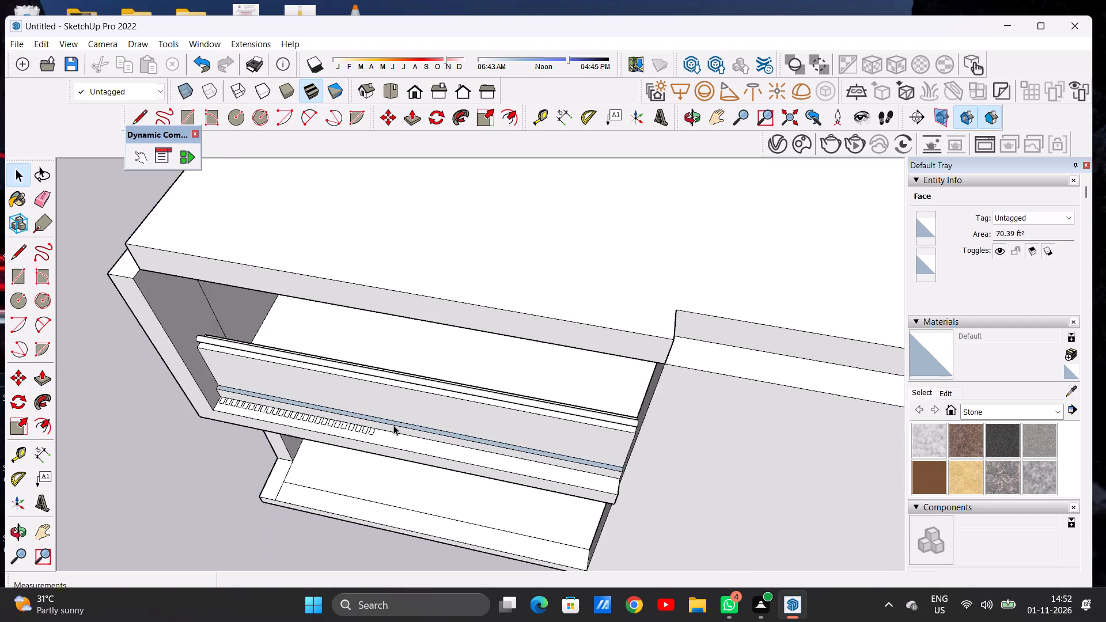
{"action": "scroll", "coordinate": [393, 425], "scroll_direction": "down", "scroll_amount": 7}
{"action": "scroll", "coordinate": [371, 430], "scroll_direction": "up", "scroll_amount": 1}
{"action": "scroll", "coordinate": [371, 430], "scroll_direction": "down", "scroll_amount": 3}
{"action": "middle_click_drag", "start_coordinate": [393, 434], "coordinate": [424, 332]}
{"action": "scroll", "coordinate": [424, 332], "scroll_direction": "up", "scroll_amount": 1}
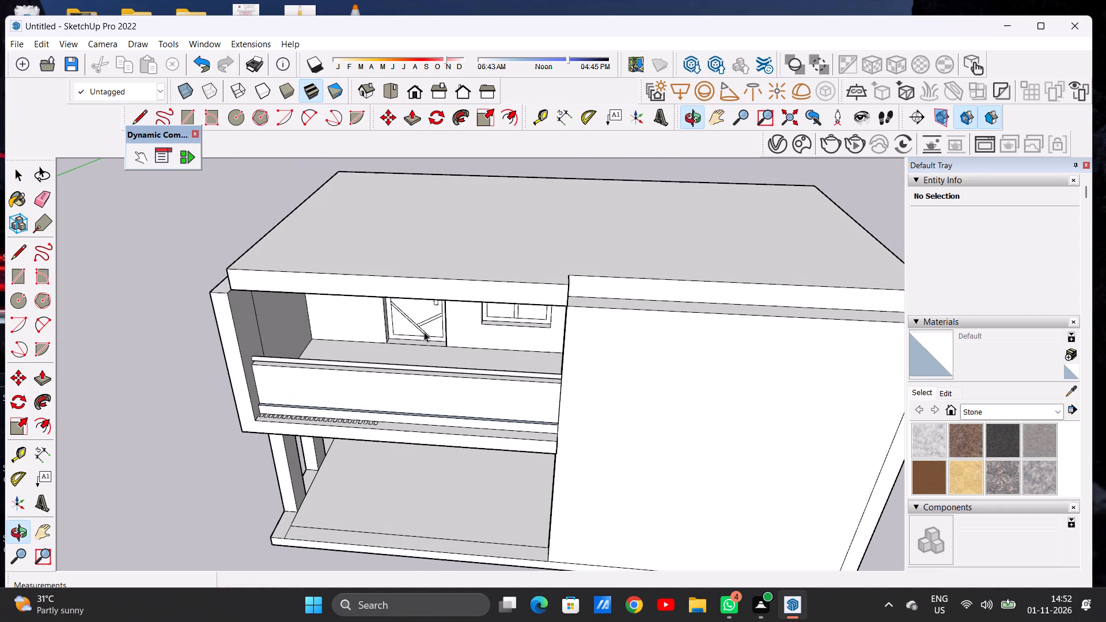
{"action": "left_click", "coordinate": [976, 415]}
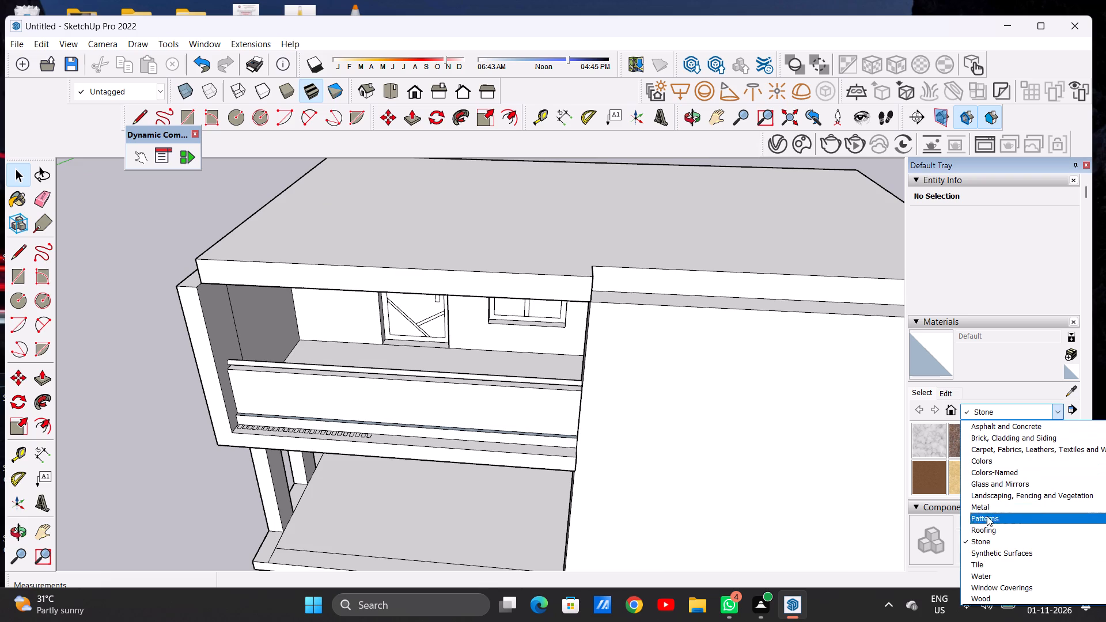
{"action": "left_click", "coordinate": [993, 548]}
{"action": "left_click", "coordinate": [1030, 471]}
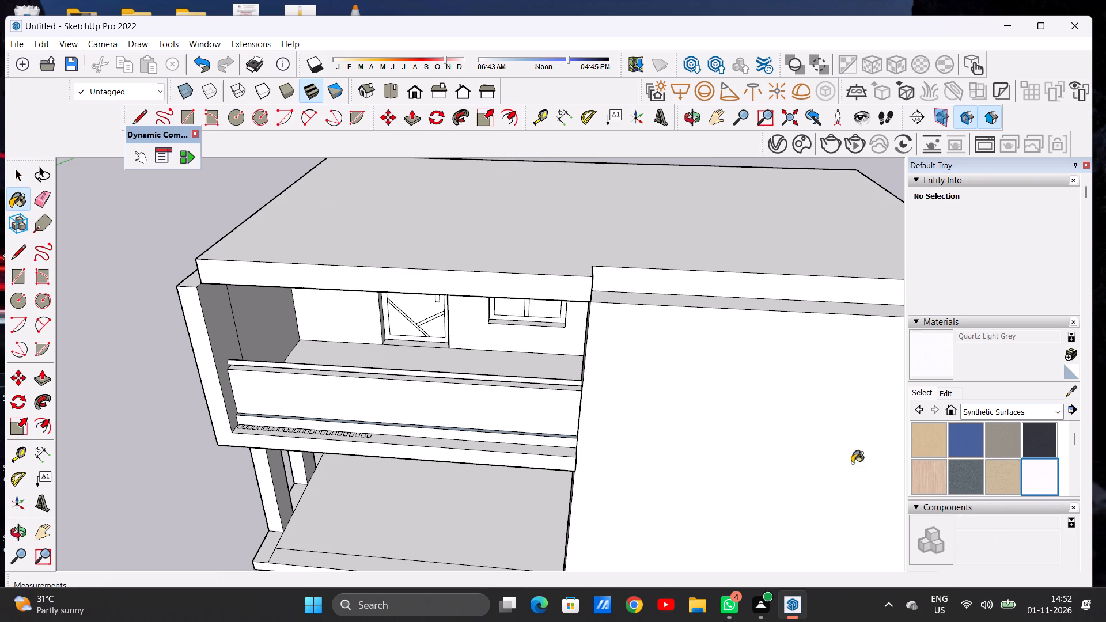
{"action": "middle_click_drag", "start_coordinate": [507, 427], "coordinate": [502, 497]}
{"action": "scroll", "coordinate": [510, 457], "scroll_direction": "up", "scroll_amount": 5}
{"action": "scroll", "coordinate": [509, 445], "scroll_direction": "down", "scroll_amount": 1}
{"action": "scroll", "coordinate": [509, 445], "scroll_direction": "up", "scroll_amount": 5}
{"action": "scroll", "coordinate": [509, 445], "scroll_direction": "down", "scroll_amount": 1}
{"action": "scroll", "coordinate": [509, 445], "scroll_direction": "up", "scroll_amount": 7}
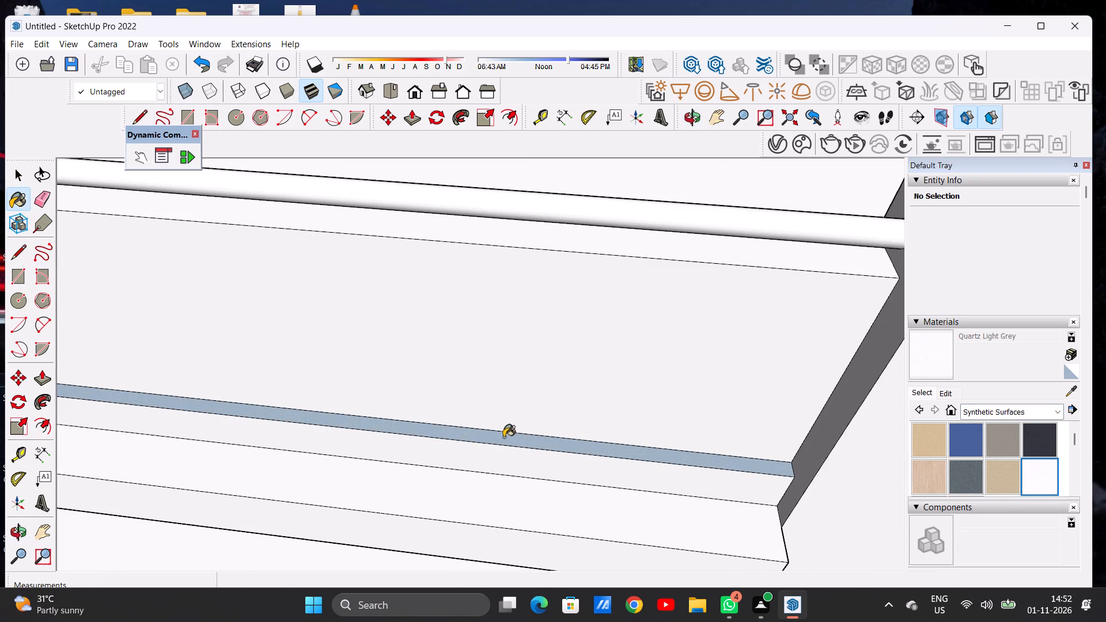
{"action": "left_click", "coordinate": [502, 435]}
{"action": "key", "text": "space"}
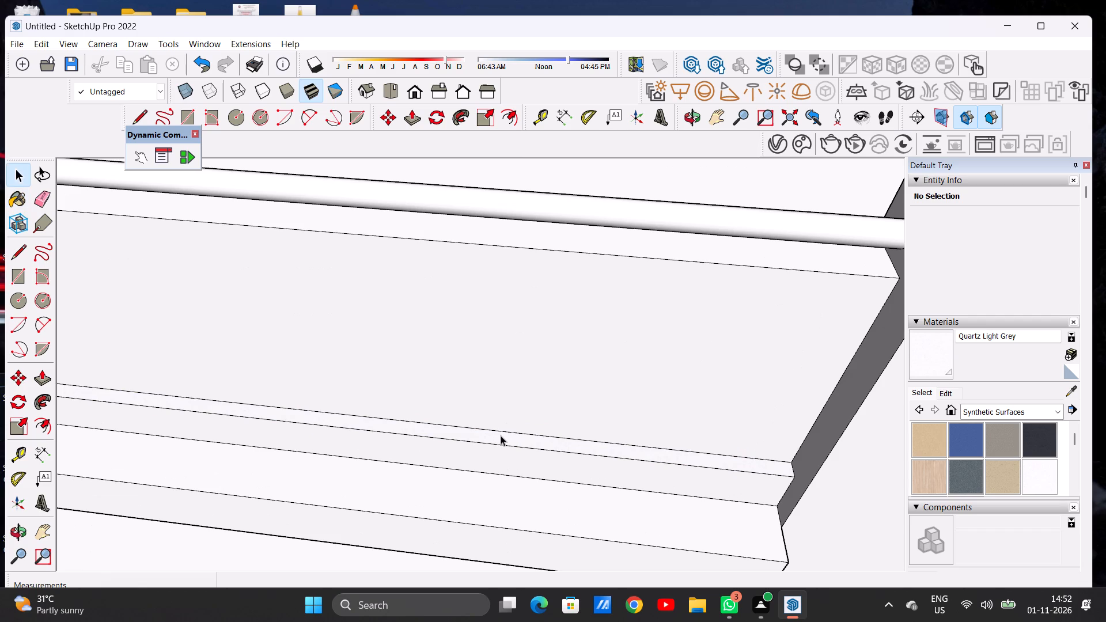
Examine the row of slat rectangles on the balcony ledge and their position relative to the recessed parapet.
{"action": "scroll", "coordinate": [447, 424], "scroll_direction": "down", "scroll_amount": 8}
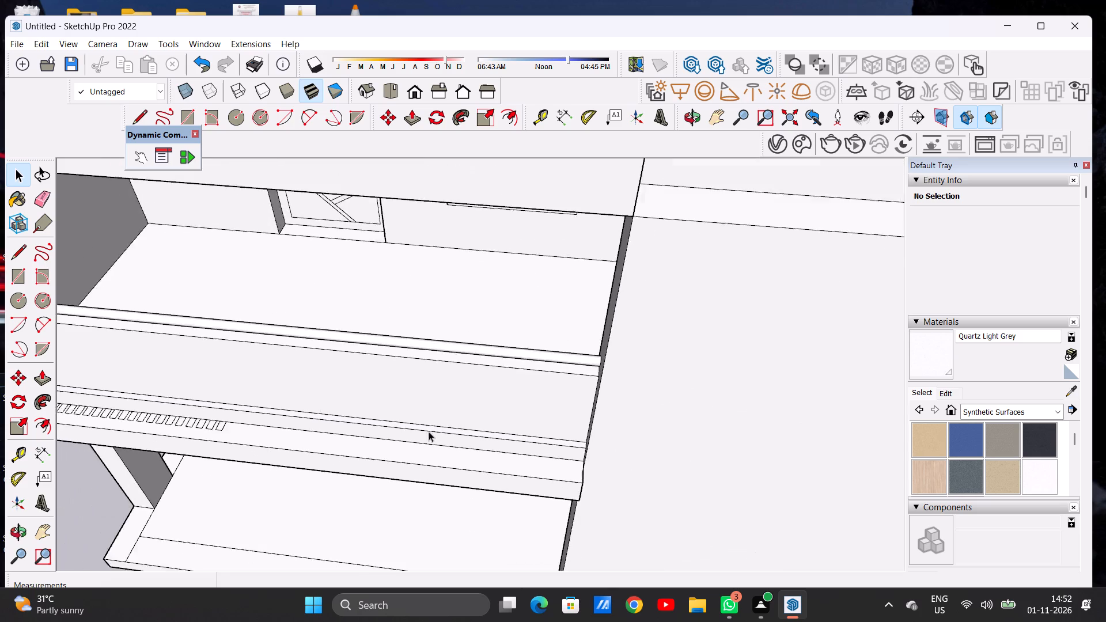
{"action": "scroll", "coordinate": [429, 431], "scroll_direction": "down", "scroll_amount": 15}
{"action": "scroll", "coordinate": [386, 426], "scroll_direction": "up", "scroll_amount": 18}
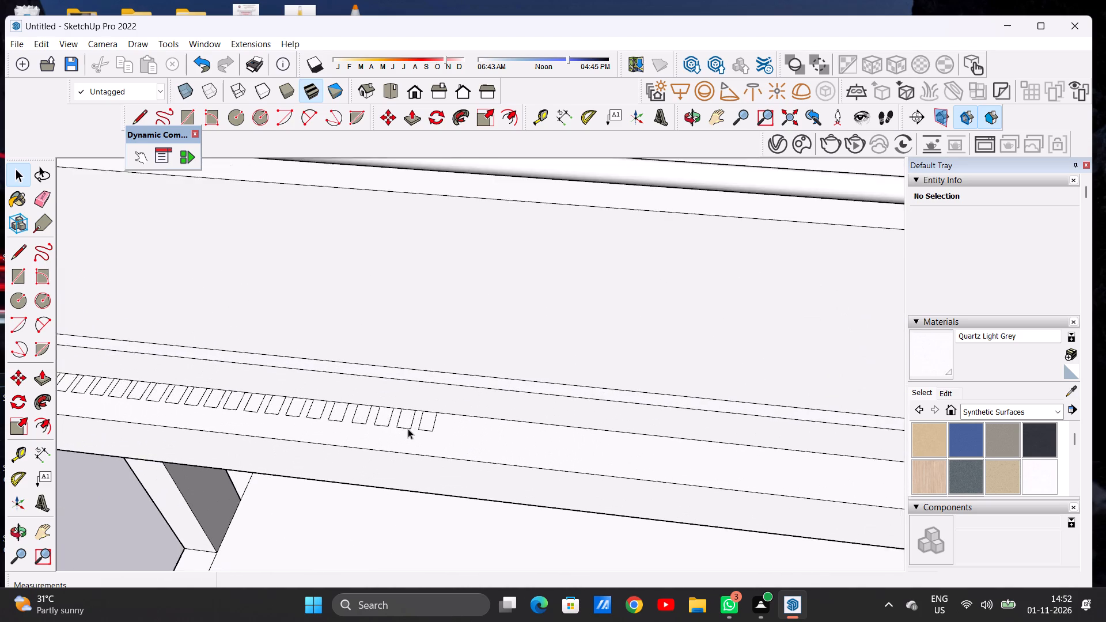
{"action": "scroll", "coordinate": [408, 428], "scroll_direction": "up", "scroll_amount": 2}
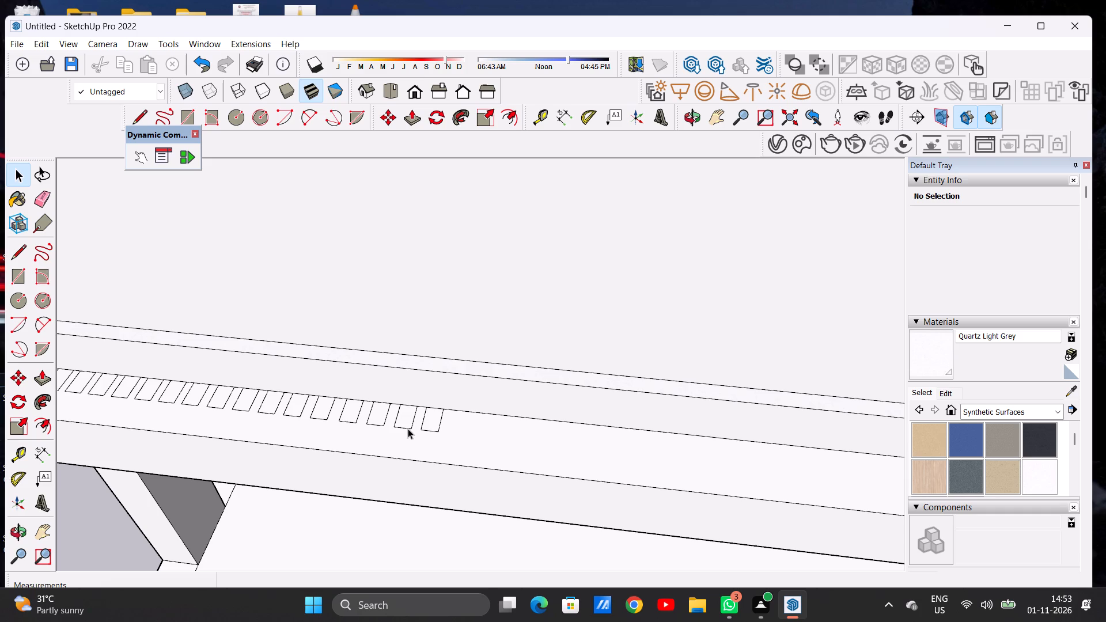
{"action": "scroll", "coordinate": [413, 395], "scroll_direction": "down", "scroll_amount": 14}
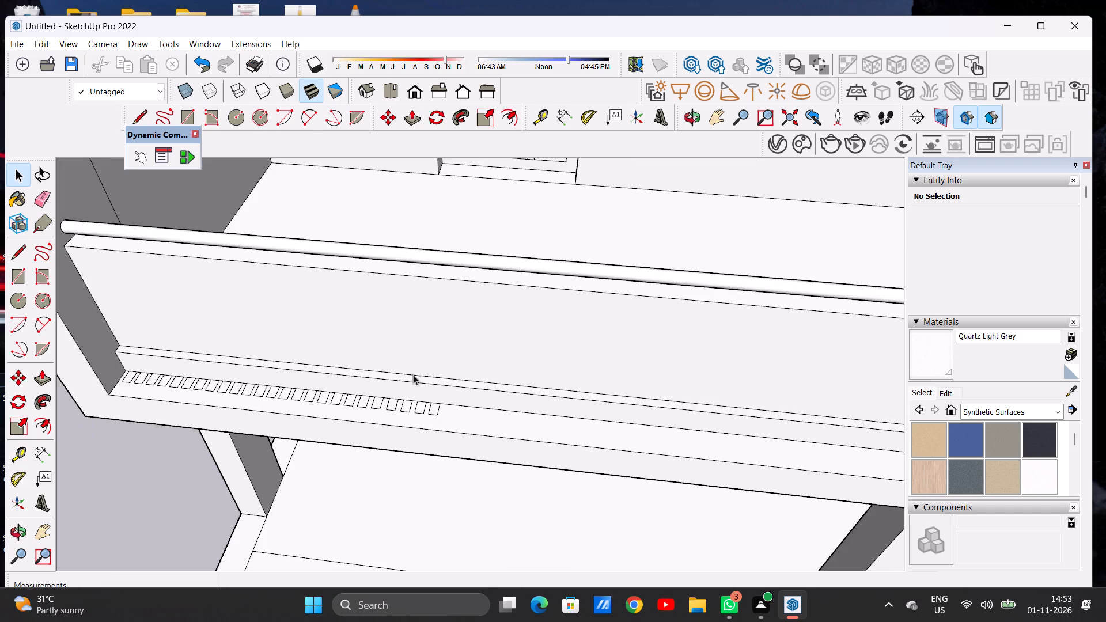
{"action": "scroll", "coordinate": [413, 374], "scroll_direction": "down", "scroll_amount": 4}
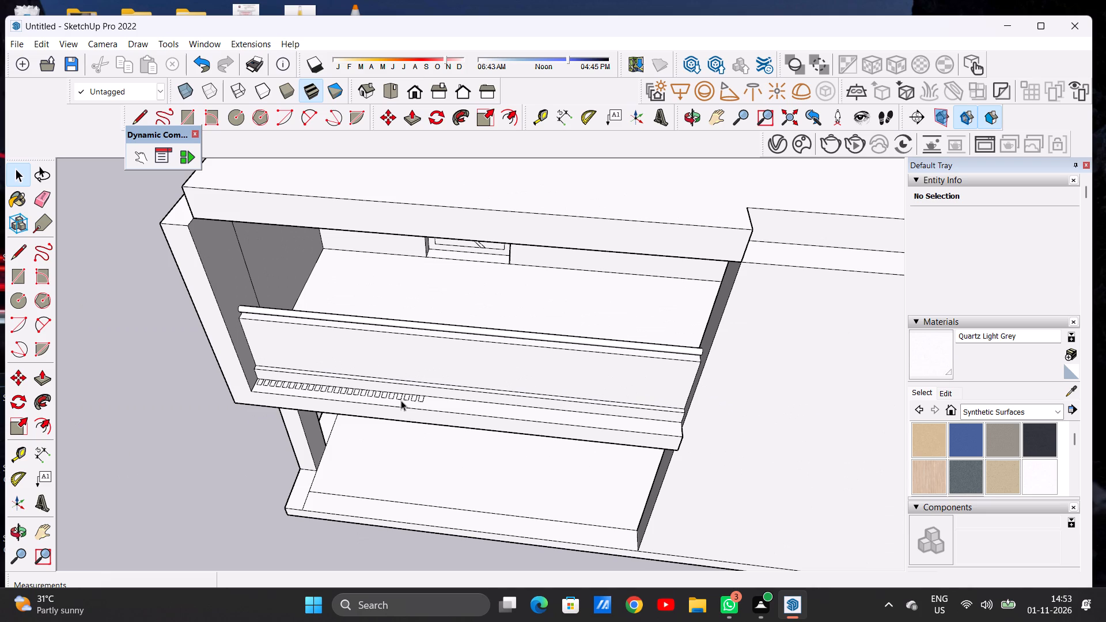
{"action": "scroll", "coordinate": [401, 400], "scroll_direction": "down", "scroll_amount": 11}
{"action": "middle_click_drag", "start_coordinate": [410, 416], "coordinate": [421, 395]}
{"action": "middle_click", "coordinate": [421, 395]}
{"action": "scroll", "coordinate": [402, 408], "scroll_direction": "up", "scroll_amount": 3}
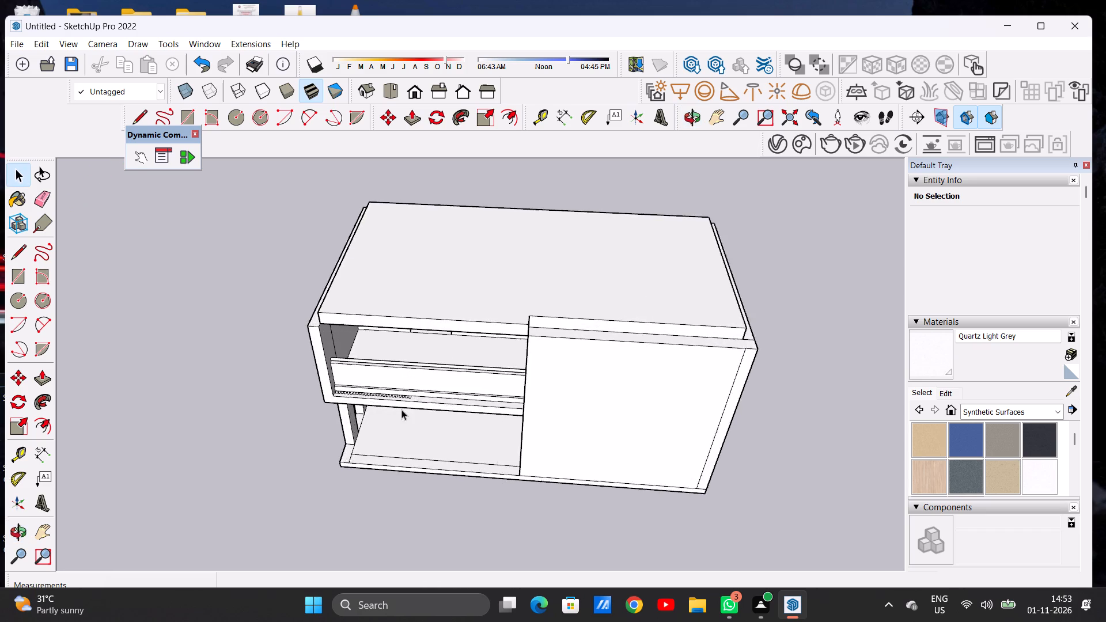
{"action": "scroll", "coordinate": [402, 409], "scroll_direction": "up", "scroll_amount": 10}
{"action": "scroll", "coordinate": [410, 414], "scroll_direction": "down", "scroll_amount": 1}
{"action": "scroll", "coordinate": [410, 414], "scroll_direction": "up", "scroll_amount": 4}
{"action": "scroll", "coordinate": [410, 414], "scroll_direction": "down", "scroll_amount": 1}
{"action": "scroll", "coordinate": [415, 412], "scroll_direction": "up", "scroll_amount": 9}
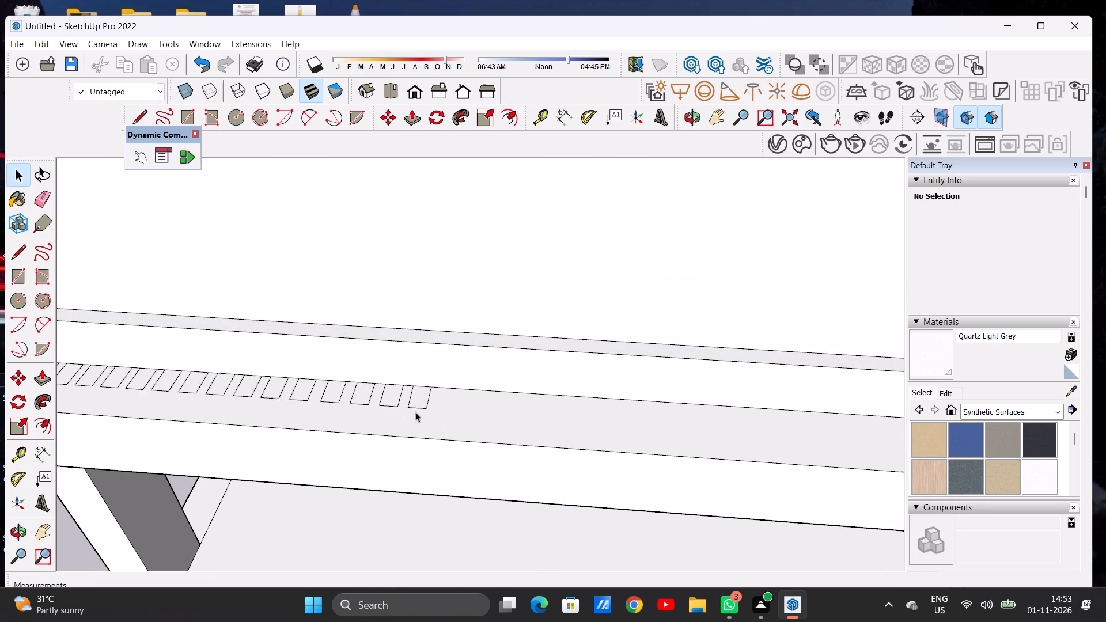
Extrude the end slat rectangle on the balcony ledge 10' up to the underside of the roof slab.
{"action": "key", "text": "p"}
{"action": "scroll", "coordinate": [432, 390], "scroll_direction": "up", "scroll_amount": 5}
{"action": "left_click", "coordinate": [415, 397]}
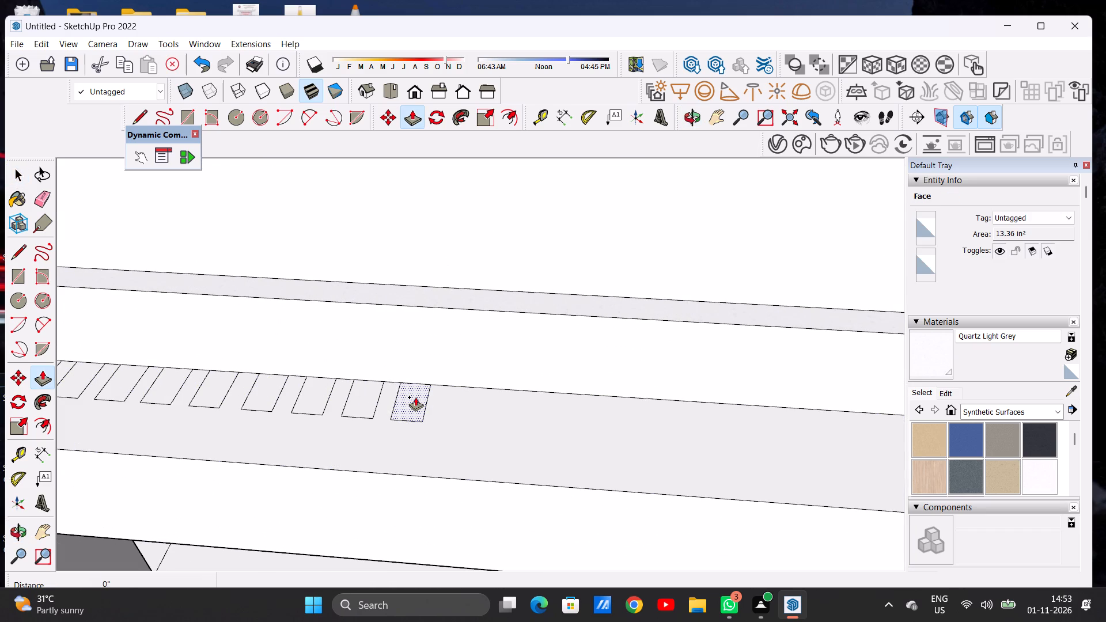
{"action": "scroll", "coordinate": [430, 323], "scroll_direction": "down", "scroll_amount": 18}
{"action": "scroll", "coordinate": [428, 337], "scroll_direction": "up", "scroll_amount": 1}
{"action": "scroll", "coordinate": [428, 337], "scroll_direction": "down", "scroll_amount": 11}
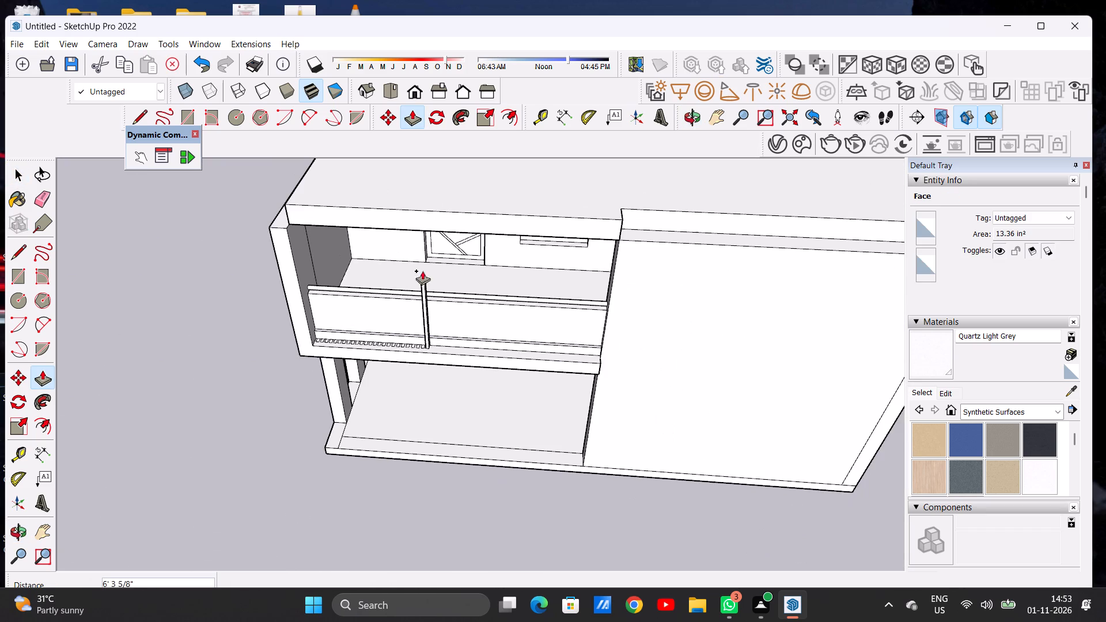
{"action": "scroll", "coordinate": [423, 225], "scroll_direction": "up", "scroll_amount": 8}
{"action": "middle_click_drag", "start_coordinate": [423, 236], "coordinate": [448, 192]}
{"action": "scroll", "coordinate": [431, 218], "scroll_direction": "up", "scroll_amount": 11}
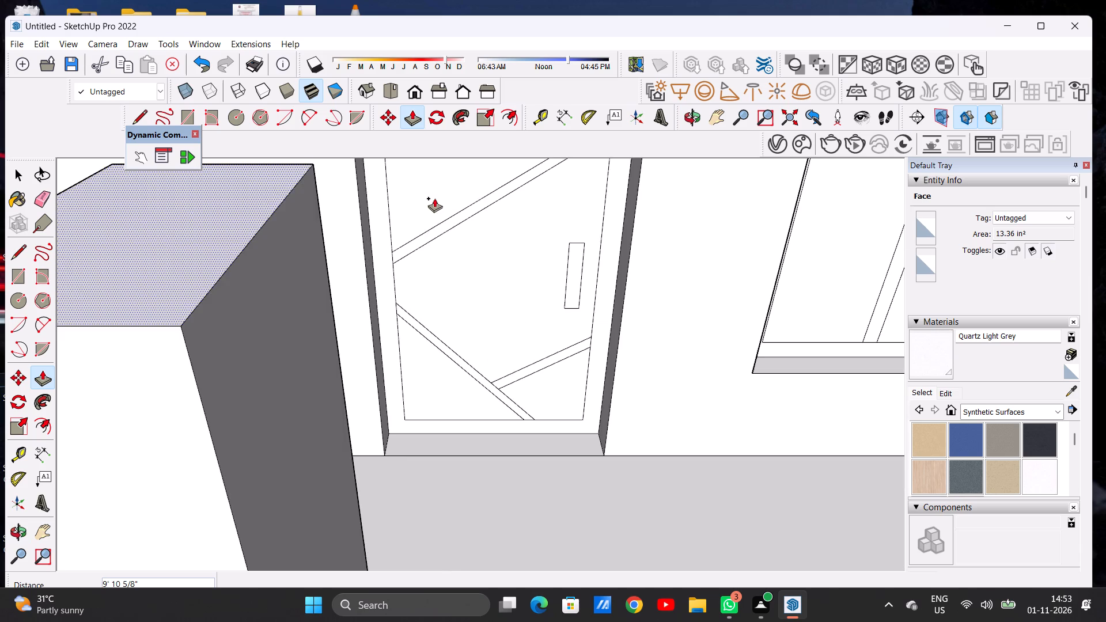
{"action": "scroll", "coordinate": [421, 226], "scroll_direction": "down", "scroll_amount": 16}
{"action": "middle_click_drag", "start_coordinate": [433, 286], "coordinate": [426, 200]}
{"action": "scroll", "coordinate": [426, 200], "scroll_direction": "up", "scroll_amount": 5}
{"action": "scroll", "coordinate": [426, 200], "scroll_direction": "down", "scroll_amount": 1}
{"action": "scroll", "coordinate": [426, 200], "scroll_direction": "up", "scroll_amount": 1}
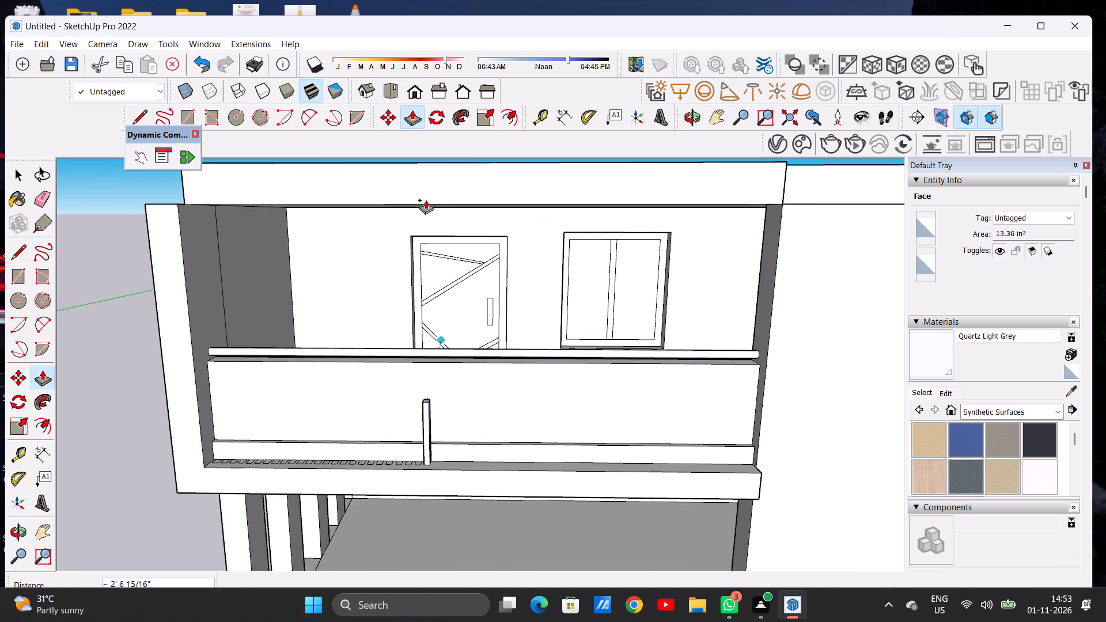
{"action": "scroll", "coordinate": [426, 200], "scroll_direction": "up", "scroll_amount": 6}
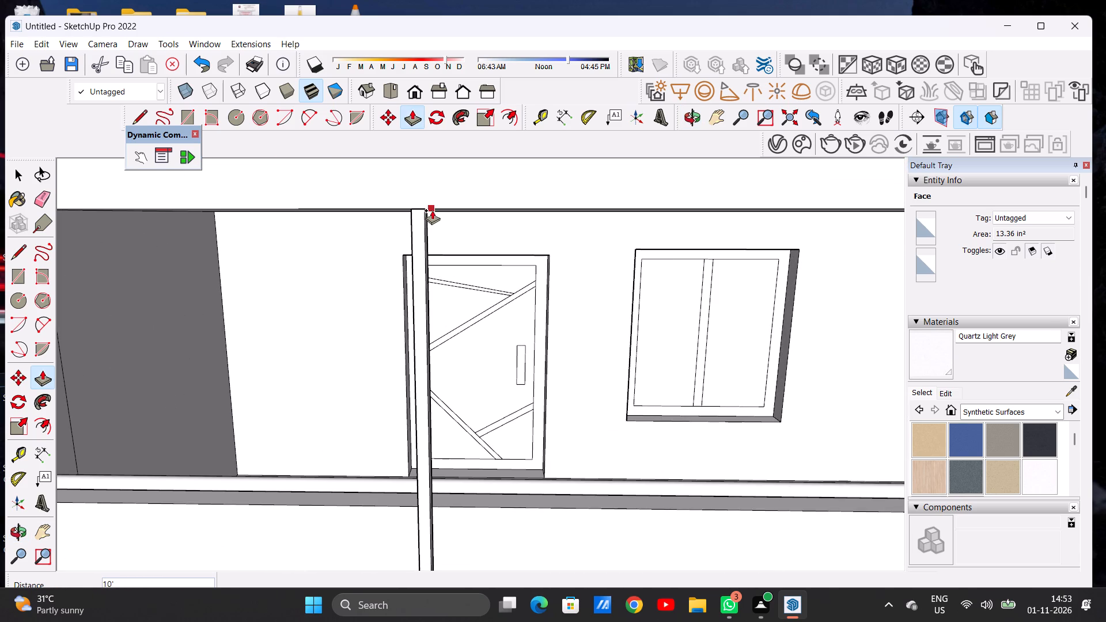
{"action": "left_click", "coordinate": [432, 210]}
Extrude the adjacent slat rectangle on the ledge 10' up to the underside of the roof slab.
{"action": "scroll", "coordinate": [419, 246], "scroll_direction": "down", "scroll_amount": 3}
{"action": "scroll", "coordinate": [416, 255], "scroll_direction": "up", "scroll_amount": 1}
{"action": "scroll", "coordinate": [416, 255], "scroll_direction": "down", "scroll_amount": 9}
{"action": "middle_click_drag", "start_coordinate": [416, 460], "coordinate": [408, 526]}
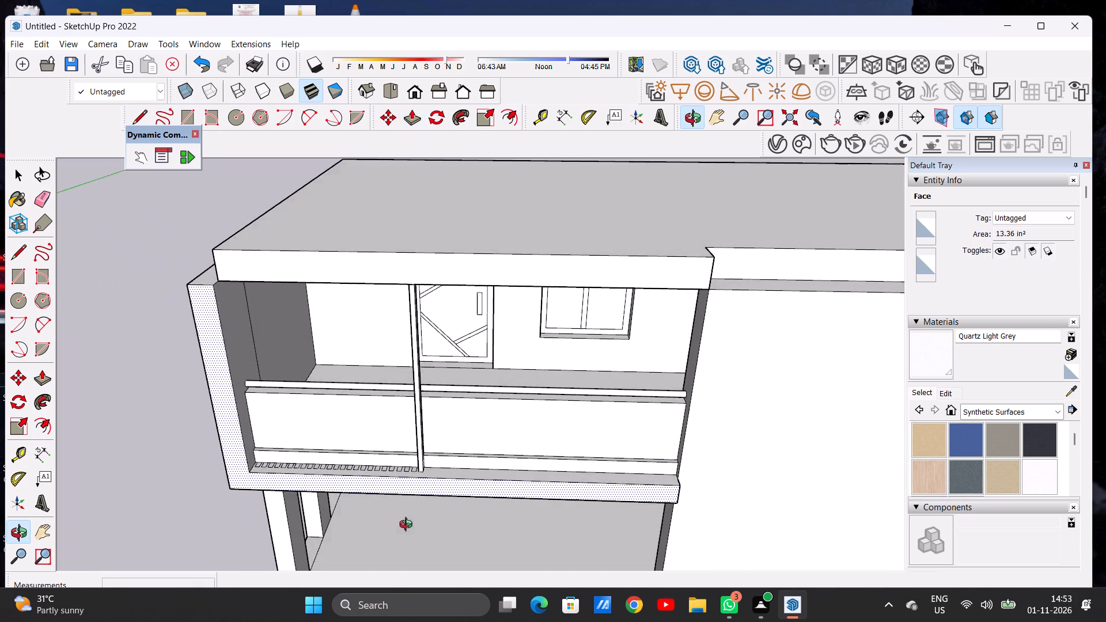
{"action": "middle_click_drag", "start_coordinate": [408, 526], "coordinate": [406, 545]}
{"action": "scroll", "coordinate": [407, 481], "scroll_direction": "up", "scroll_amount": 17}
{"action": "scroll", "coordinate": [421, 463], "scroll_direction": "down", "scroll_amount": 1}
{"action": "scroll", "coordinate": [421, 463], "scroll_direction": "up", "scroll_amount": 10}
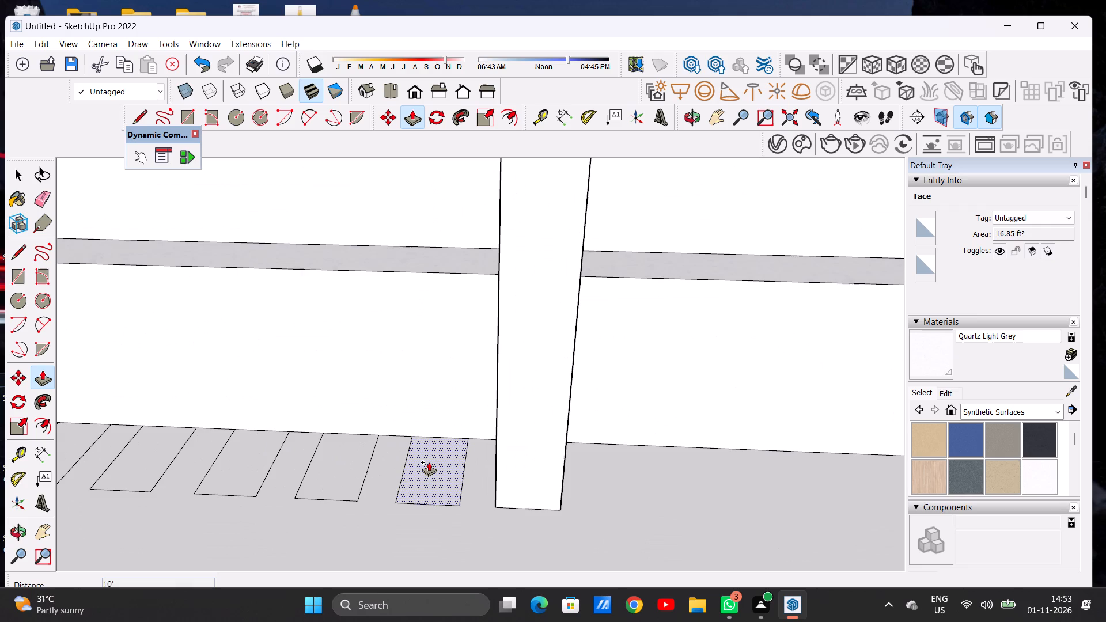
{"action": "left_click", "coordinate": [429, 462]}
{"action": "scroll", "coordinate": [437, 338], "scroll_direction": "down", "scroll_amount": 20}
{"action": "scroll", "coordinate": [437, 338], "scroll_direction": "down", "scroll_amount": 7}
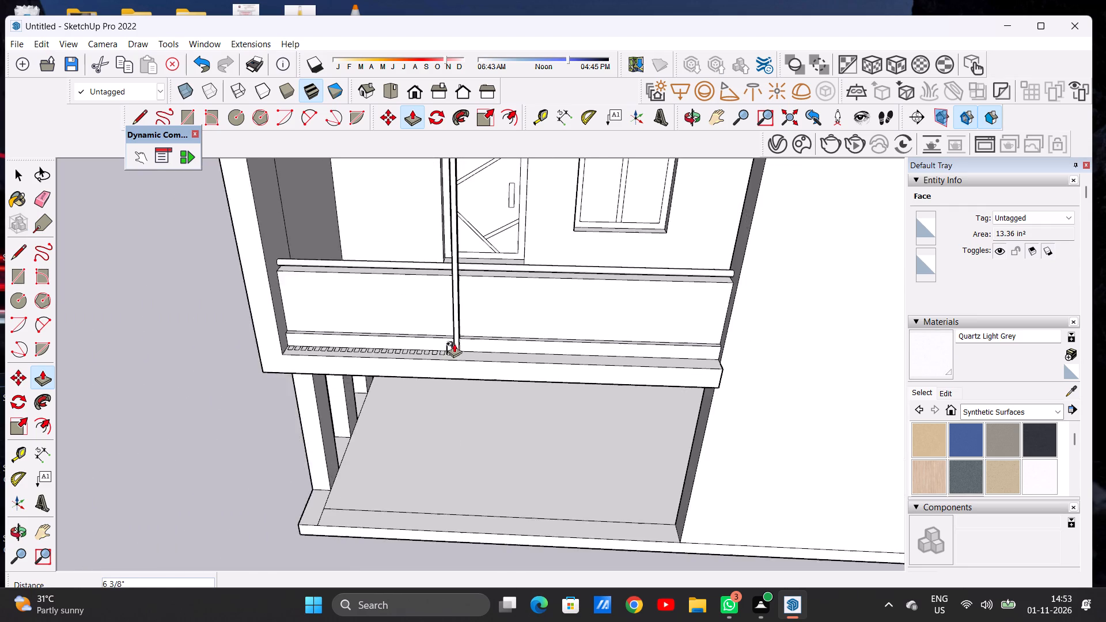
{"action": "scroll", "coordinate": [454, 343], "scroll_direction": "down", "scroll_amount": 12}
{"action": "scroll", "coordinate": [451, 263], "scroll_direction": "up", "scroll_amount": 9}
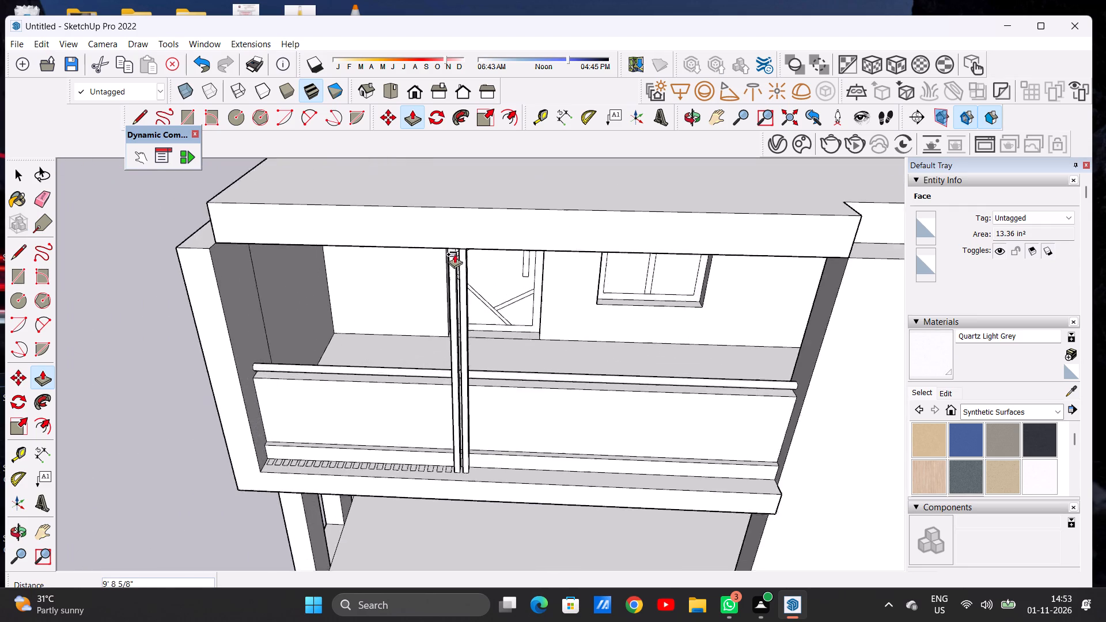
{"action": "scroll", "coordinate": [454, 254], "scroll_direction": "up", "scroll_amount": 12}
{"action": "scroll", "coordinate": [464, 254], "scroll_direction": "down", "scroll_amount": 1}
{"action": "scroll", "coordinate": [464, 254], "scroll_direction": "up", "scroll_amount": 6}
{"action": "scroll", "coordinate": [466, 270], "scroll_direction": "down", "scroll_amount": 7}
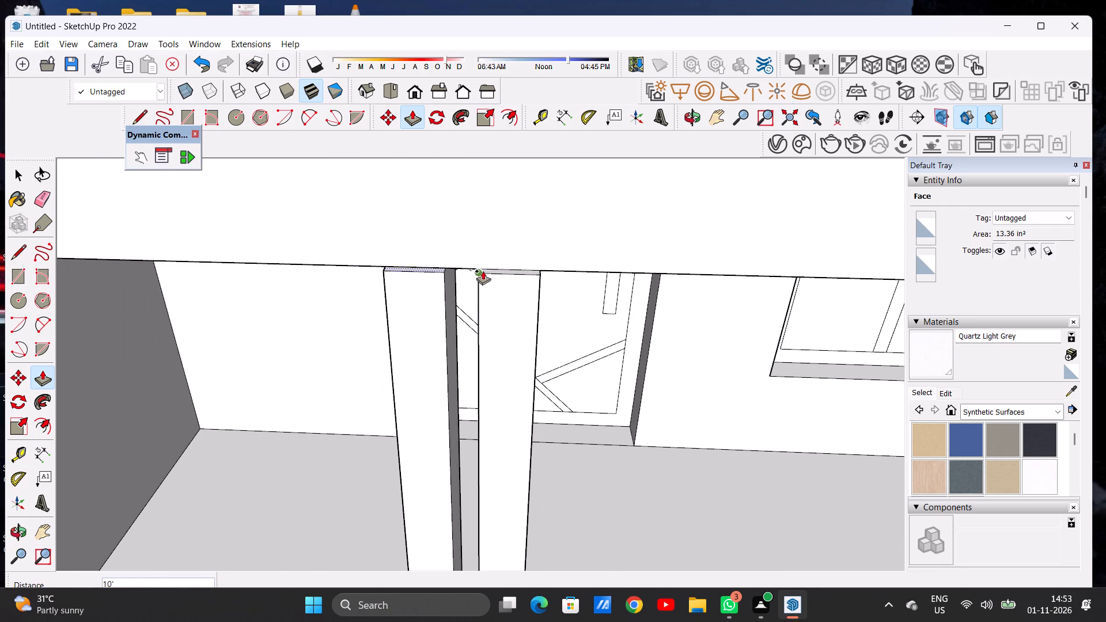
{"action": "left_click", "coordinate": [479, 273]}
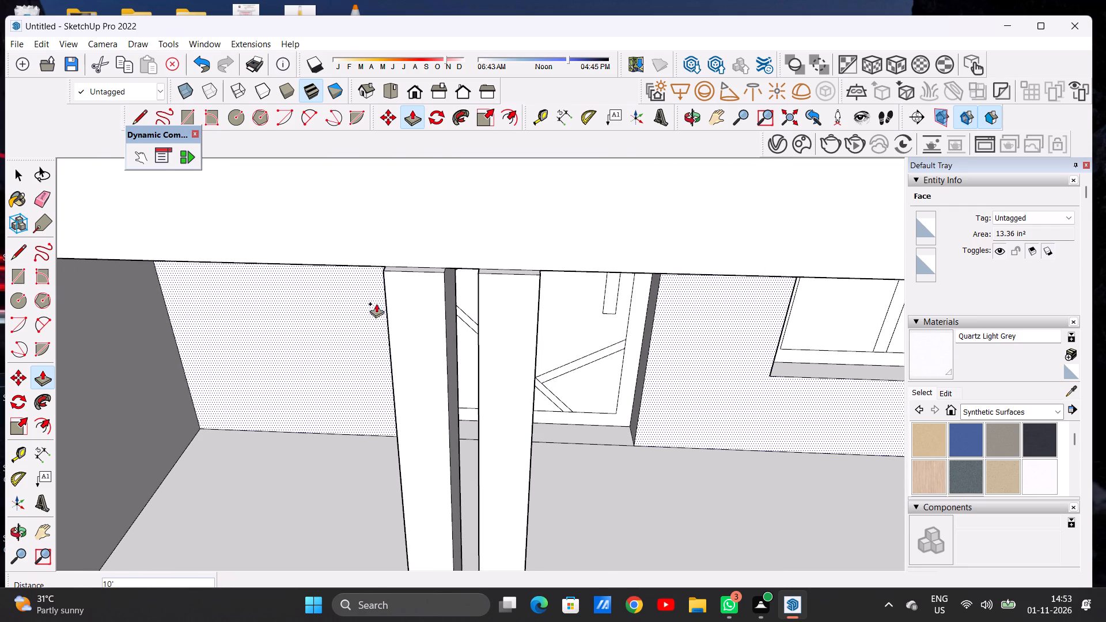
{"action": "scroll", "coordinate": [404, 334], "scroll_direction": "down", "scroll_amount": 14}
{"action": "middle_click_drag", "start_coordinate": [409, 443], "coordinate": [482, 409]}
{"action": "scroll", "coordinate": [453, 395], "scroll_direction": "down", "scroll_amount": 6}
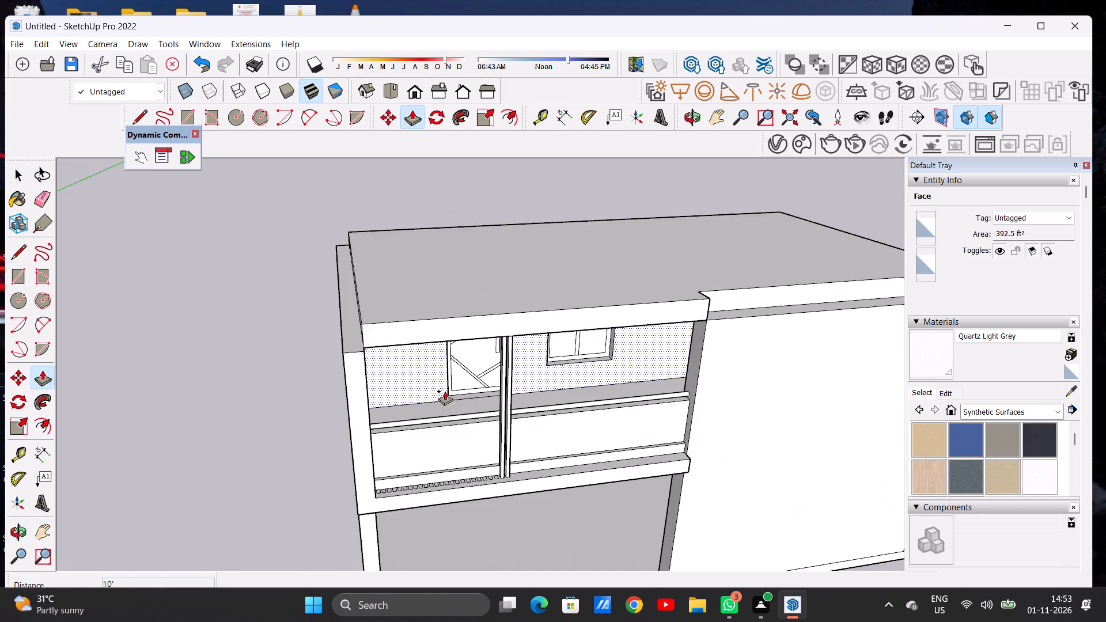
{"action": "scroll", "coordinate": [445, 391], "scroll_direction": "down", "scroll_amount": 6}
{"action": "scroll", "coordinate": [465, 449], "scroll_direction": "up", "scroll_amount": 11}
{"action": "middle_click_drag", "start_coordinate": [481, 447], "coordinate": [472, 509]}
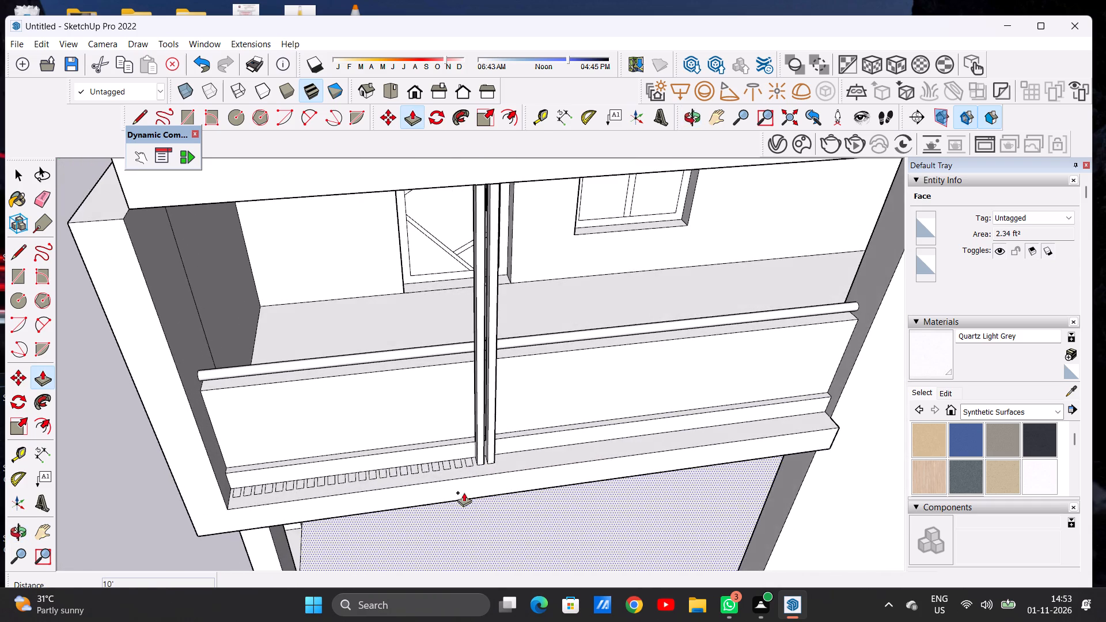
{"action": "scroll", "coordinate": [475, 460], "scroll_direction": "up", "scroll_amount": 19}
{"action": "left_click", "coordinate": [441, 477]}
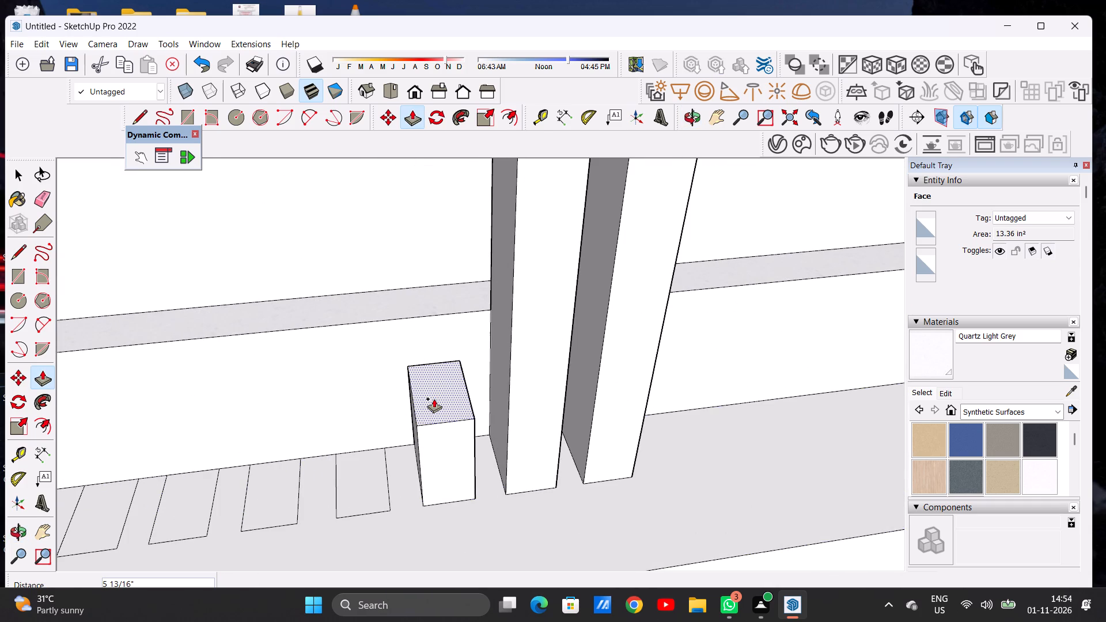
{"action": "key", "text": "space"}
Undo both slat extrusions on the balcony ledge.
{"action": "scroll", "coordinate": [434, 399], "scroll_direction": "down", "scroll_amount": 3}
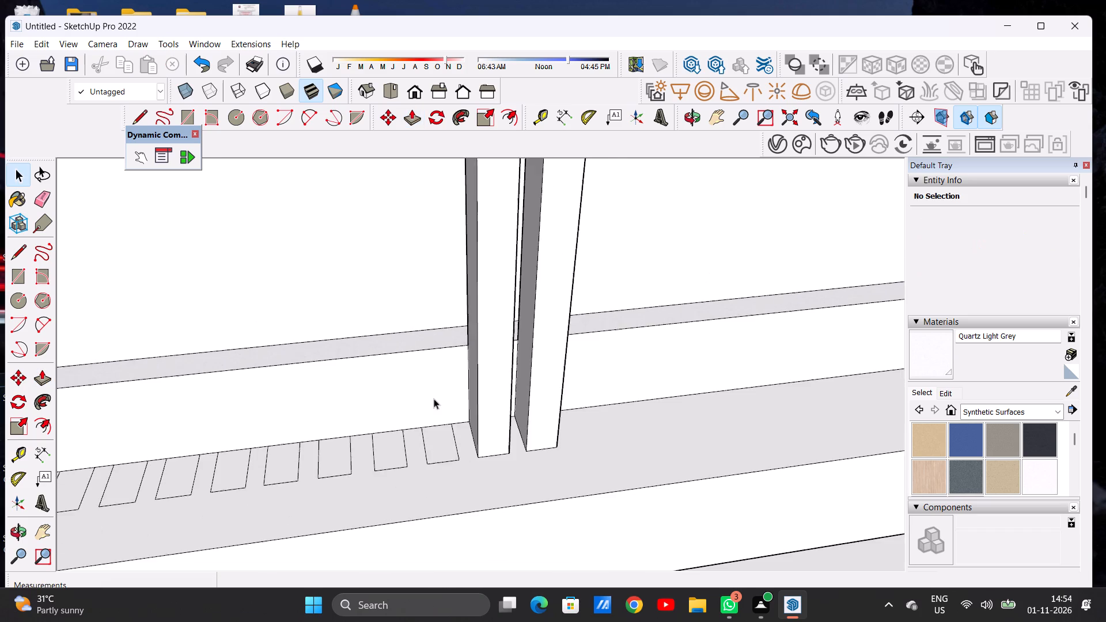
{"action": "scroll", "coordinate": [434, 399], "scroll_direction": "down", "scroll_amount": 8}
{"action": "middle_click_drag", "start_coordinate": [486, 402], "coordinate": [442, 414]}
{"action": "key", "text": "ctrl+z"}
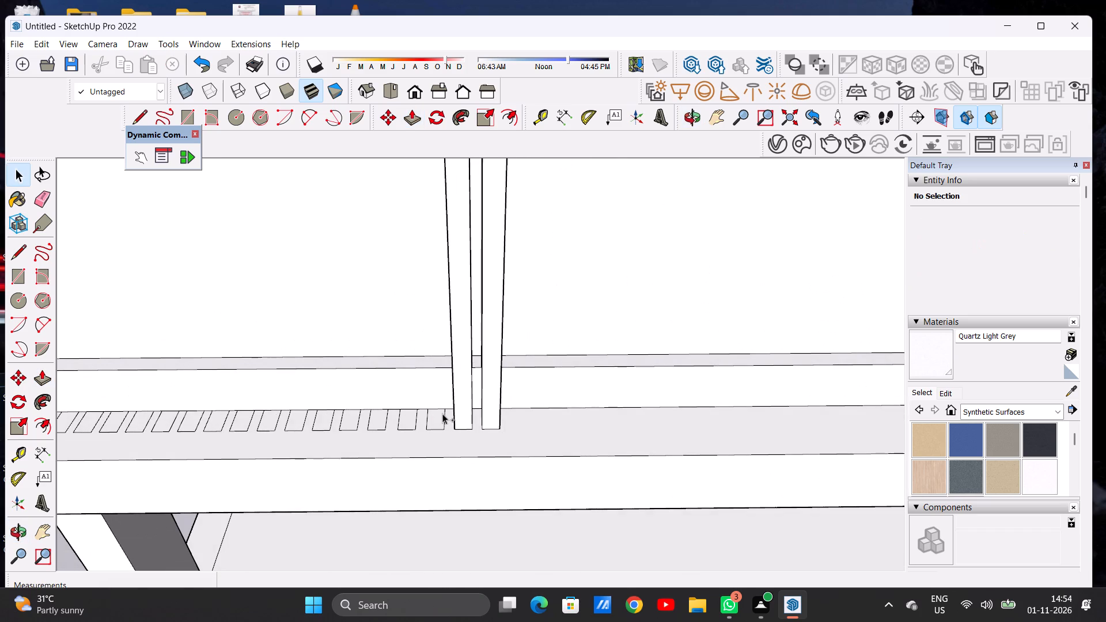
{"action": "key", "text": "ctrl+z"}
Examine the flat slat rectangles on the balcony ledge and how they meet the base of the parapet.
{"action": "scroll", "coordinate": [446, 404], "scroll_direction": "down", "scroll_amount": 8}
{"action": "middle_click_drag", "start_coordinate": [447, 404], "coordinate": [455, 453]}
{"action": "scroll", "coordinate": [421, 385], "scroll_direction": "down", "scroll_amount": 5}
{"action": "middle_click_drag", "start_coordinate": [453, 403], "coordinate": [452, 418]}
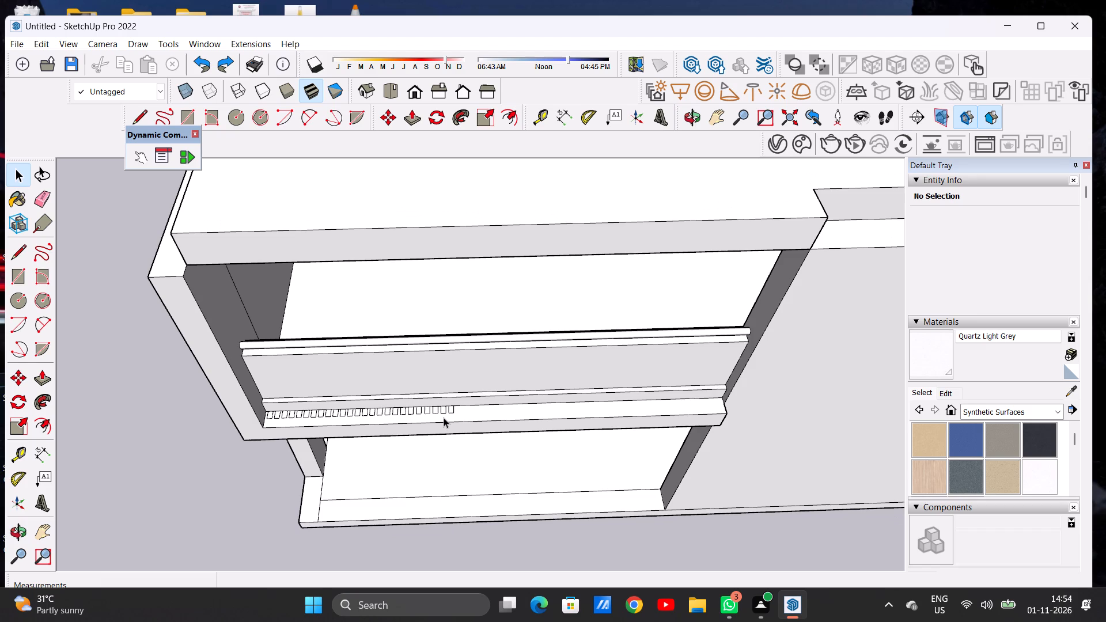
{"action": "scroll", "coordinate": [433, 419], "scroll_direction": "up", "scroll_amount": 15}
{"action": "middle_click_drag", "start_coordinate": [465, 407], "coordinate": [462, 426]}
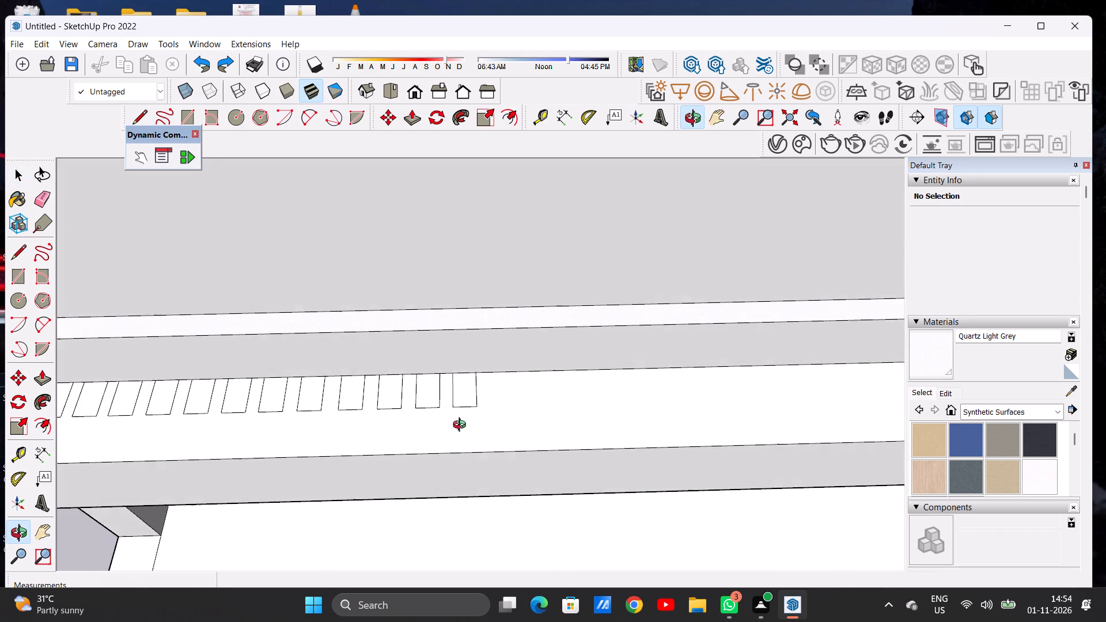
{"action": "middle_click_drag", "start_coordinate": [462, 426], "coordinate": [460, 447]}
{"action": "scroll", "coordinate": [463, 396], "scroll_direction": "up", "scroll_amount": 6}
{"action": "scroll", "coordinate": [463, 394], "scroll_direction": "down", "scroll_amount": 1}
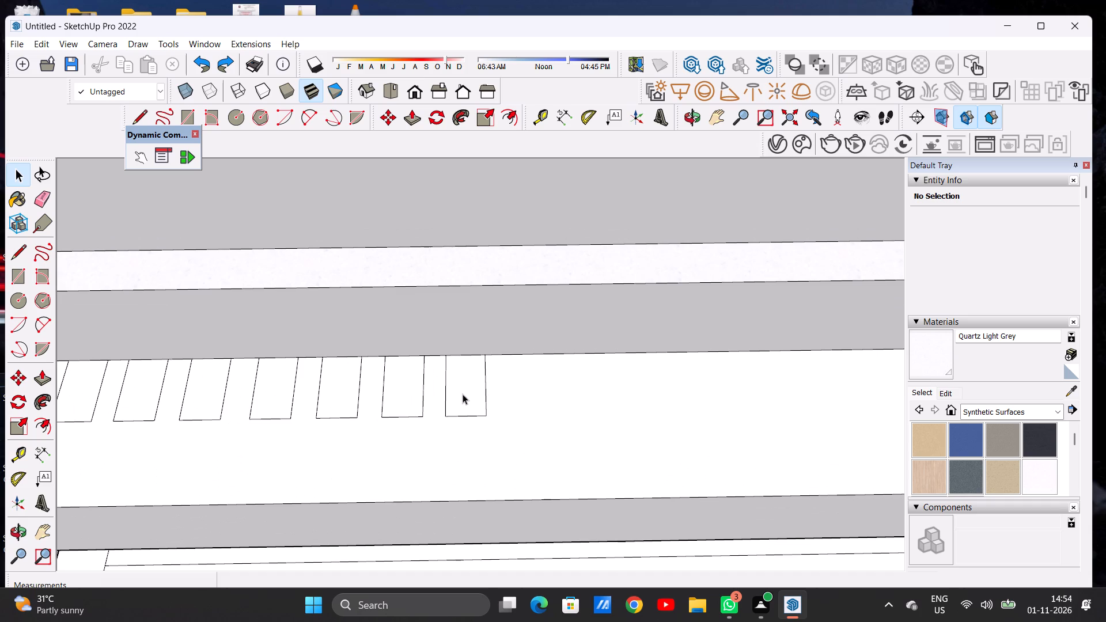
{"action": "scroll", "coordinate": [463, 394], "scroll_direction": "down", "scroll_amount": 13}
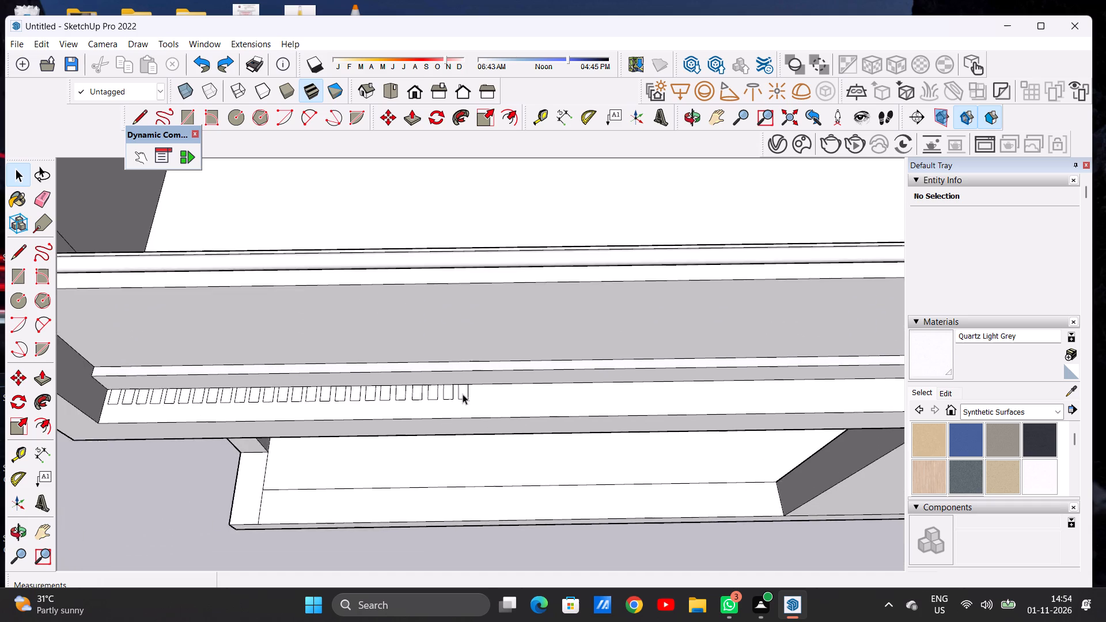
{"action": "scroll", "coordinate": [463, 394], "scroll_direction": "down", "scroll_amount": 9}
{"action": "scroll", "coordinate": [468, 393], "scroll_direction": "up", "scroll_amount": 1}
{"action": "scroll", "coordinate": [468, 393], "scroll_direction": "down", "scroll_amount": 1}
{"action": "scroll", "coordinate": [468, 393], "scroll_direction": "up", "scroll_amount": 20}
{"action": "scroll", "coordinate": [468, 393], "scroll_direction": "up", "scroll_amount": 1}
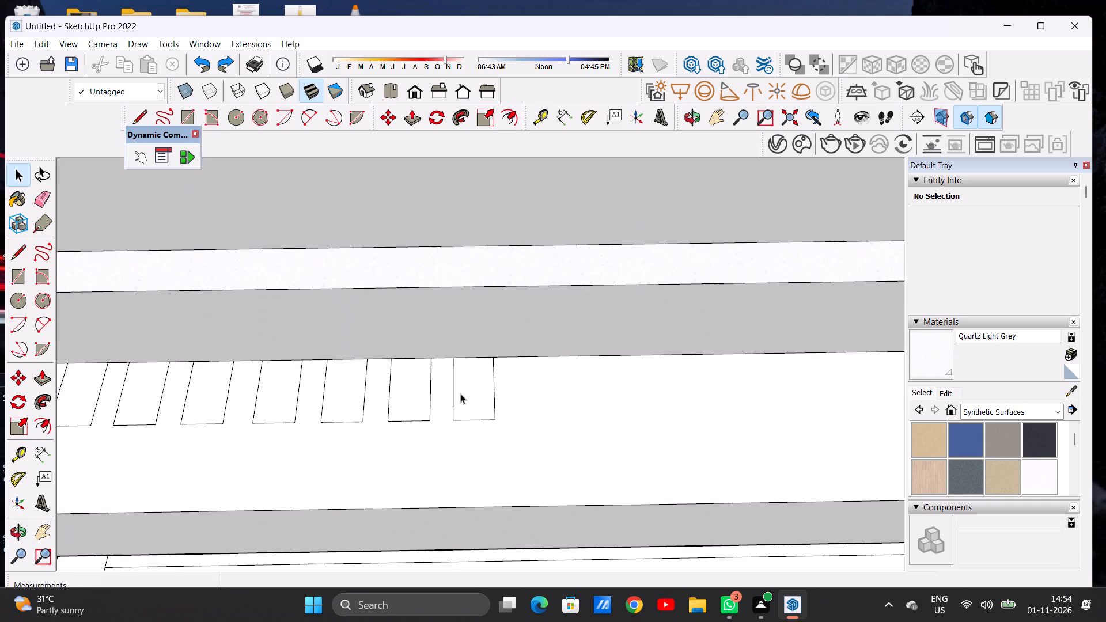
Draw two lines about 2 13/16" long across the end slat rectangle, one near its outer edge and one near the parapet.
{"action": "key", "text": "l"}
{"action": "scroll", "coordinate": [464, 400], "scroll_direction": "up", "scroll_amount": 7}
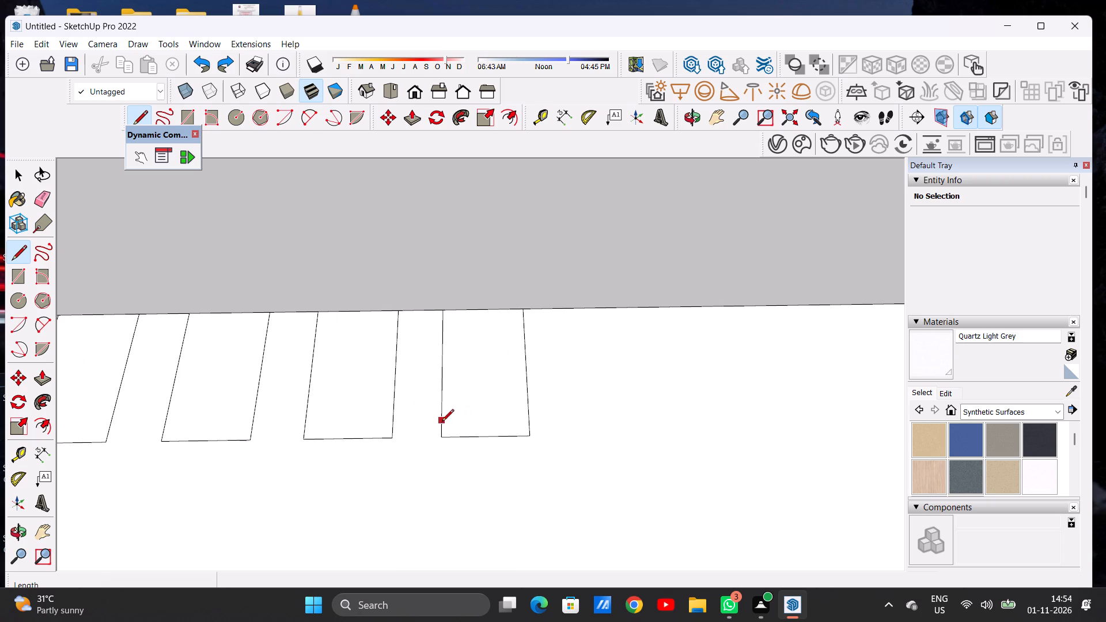
{"action": "left_click", "coordinate": [442, 422]}
{"action": "left_click", "coordinate": [528, 422]}
{"action": "left_click", "coordinate": [442, 325]}
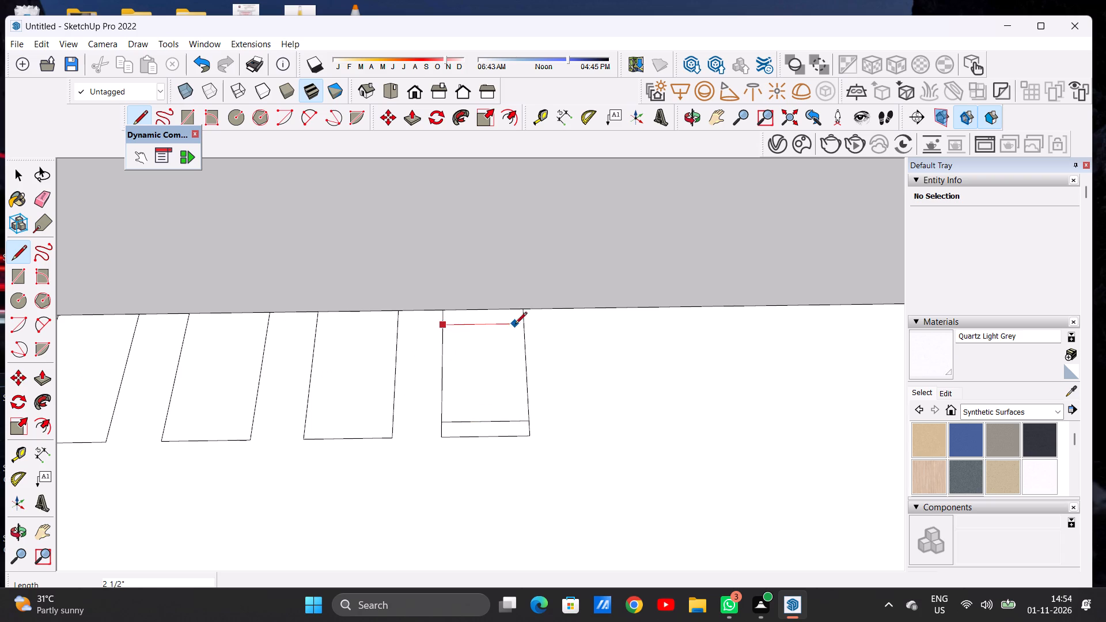
{"action": "left_click", "coordinate": [524, 323]}
{"action": "key", "text": "space"}
Erase the end slat rectangle's edges beyond the two cross lines, leaving a shorter rectangle detached from the parapet.
{"action": "key", "text": "e"}
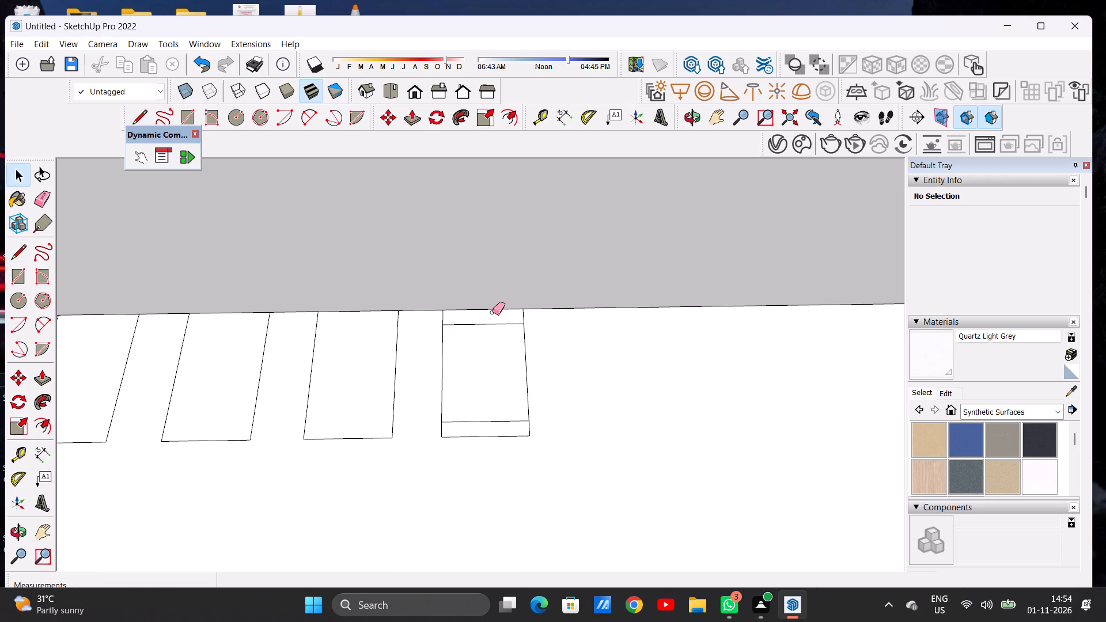
{"action": "scroll", "coordinate": [487, 312], "scroll_direction": "up", "scroll_amount": 6}
{"action": "scroll", "coordinate": [464, 318], "scroll_direction": "down", "scroll_amount": 1}
{"action": "left_click_drag", "start_coordinate": [410, 317], "coordinate": [423, 317]}
{"action": "left_click_drag", "start_coordinate": [556, 312], "coordinate": [545, 318]}
{"action": "scroll", "coordinate": [558, 317], "scroll_direction": "down", "scroll_amount": 7}
{"action": "scroll", "coordinate": [531, 437], "scroll_direction": "up", "scroll_amount": 6}
{"action": "left_click_drag", "start_coordinate": [493, 408], "coordinate": [493, 415]}
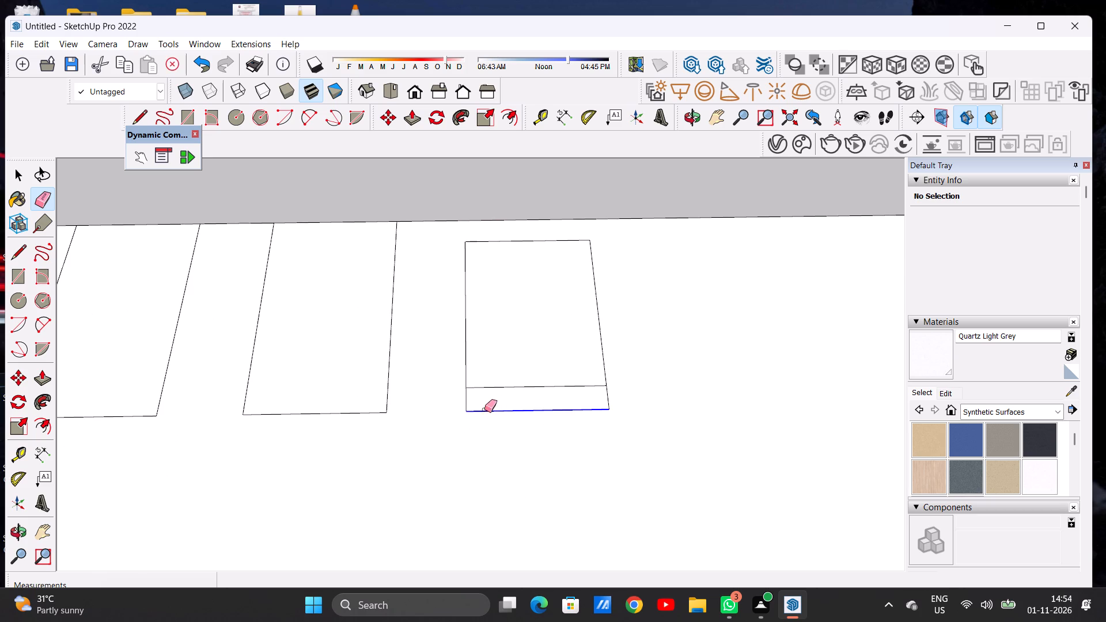
{"action": "left_click_drag", "start_coordinate": [479, 407], "coordinate": [465, 403]}
{"action": "left_click_drag", "start_coordinate": [590, 395], "coordinate": [619, 395]}
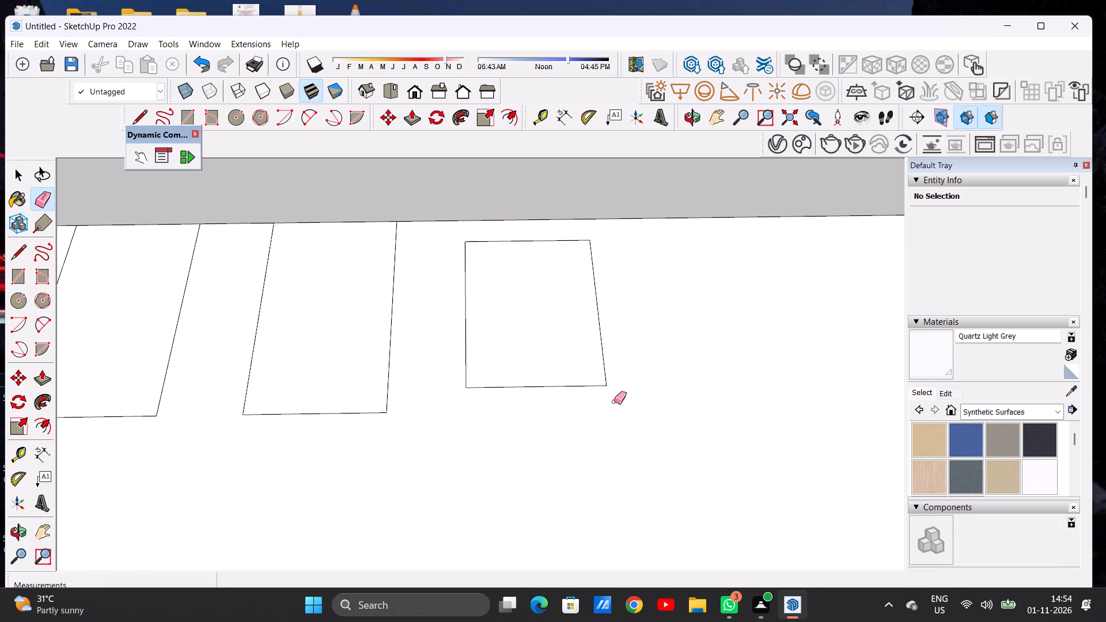
{"action": "key", "text": "space"}
Erase the three full-length slat rectangles closest to the shortened rectangle on the ledge.
{"action": "scroll", "coordinate": [522, 410], "scroll_direction": "down", "scroll_amount": 20}
{"action": "scroll", "coordinate": [522, 410], "scroll_direction": "down", "scroll_amount": 1}
{"action": "scroll", "coordinate": [453, 394], "scroll_direction": "up", "scroll_amount": 3}
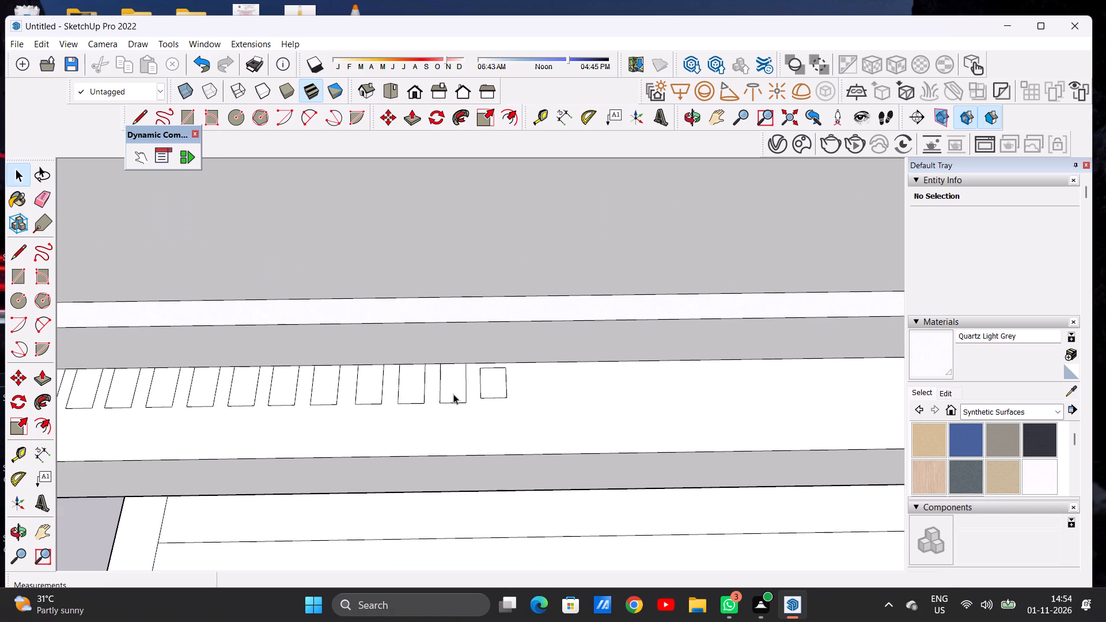
{"action": "scroll", "coordinate": [453, 394], "scroll_direction": "up", "scroll_amount": 1}
{"action": "key", "text": "e"}
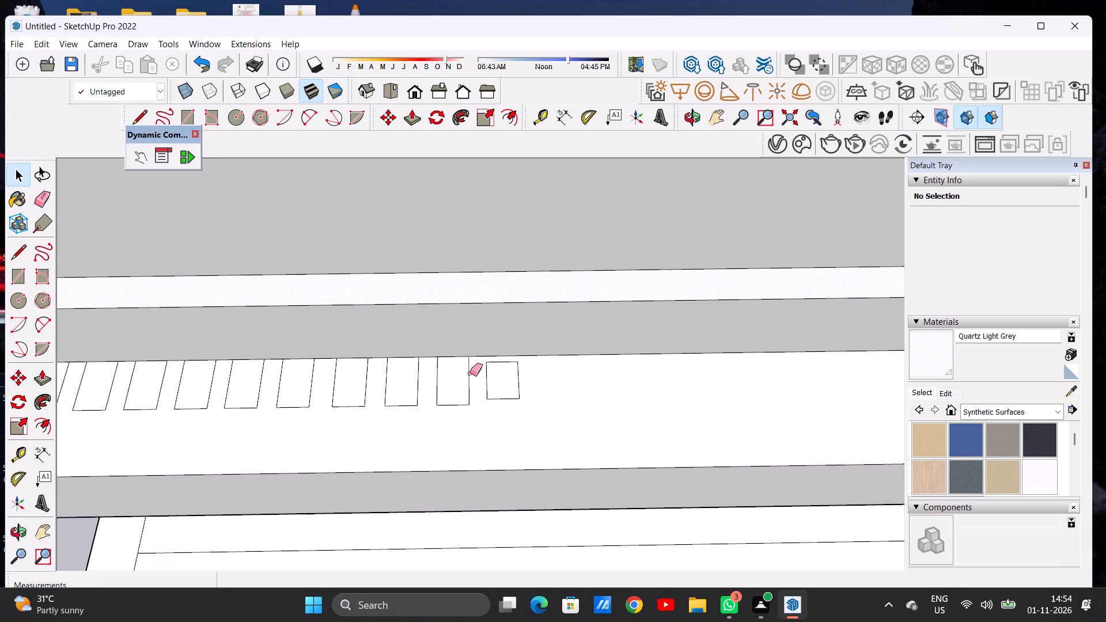
{"action": "left_click_drag", "start_coordinate": [470, 373], "coordinate": [441, 402]}
{"action": "left_click_drag", "start_coordinate": [446, 374], "coordinate": [444, 409]}
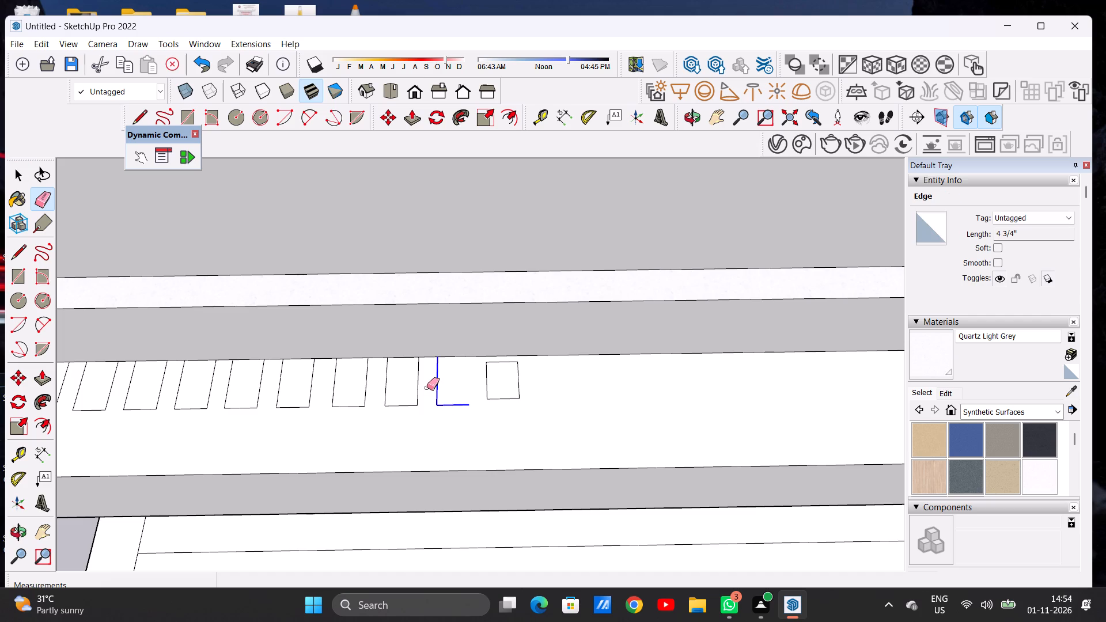
{"action": "left_click_drag", "start_coordinate": [427, 388], "coordinate": [408, 408]}
{"action": "left_click_drag", "start_coordinate": [363, 381], "coordinate": [373, 396]}
{"action": "left_click_drag", "start_coordinate": [363, 399], "coordinate": [358, 401]}
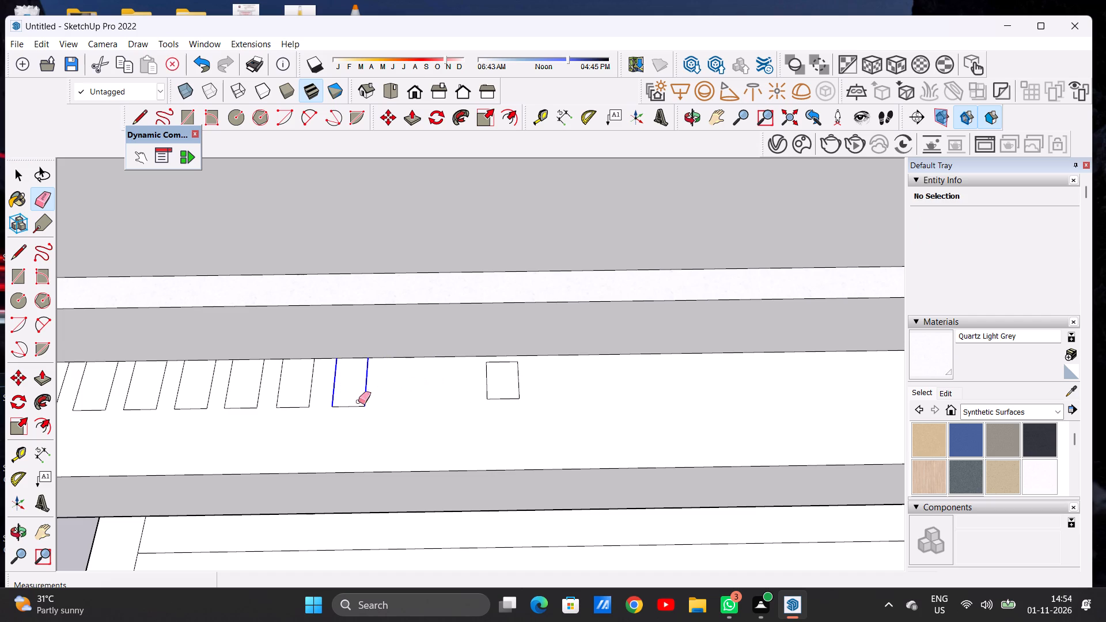
{"action": "left_click_drag", "start_coordinate": [358, 401], "coordinate": [351, 408]}
Erase the next three full-length slat rectangles on the ledge, working from the shortened rectangle toward the side wall.
{"action": "scroll", "coordinate": [414, 395], "scroll_direction": "down", "scroll_amount": 5}
{"action": "scroll", "coordinate": [314, 395], "scroll_direction": "down", "scroll_amount": 2}
{"action": "scroll", "coordinate": [314, 395], "scroll_direction": "up", "scroll_amount": 3}
{"action": "scroll", "coordinate": [314, 395], "scroll_direction": "down", "scroll_amount": 1}
{"action": "scroll", "coordinate": [314, 395], "scroll_direction": "up", "scroll_amount": 2}
{"action": "left_click_drag", "start_coordinate": [320, 382], "coordinate": [339, 416]}
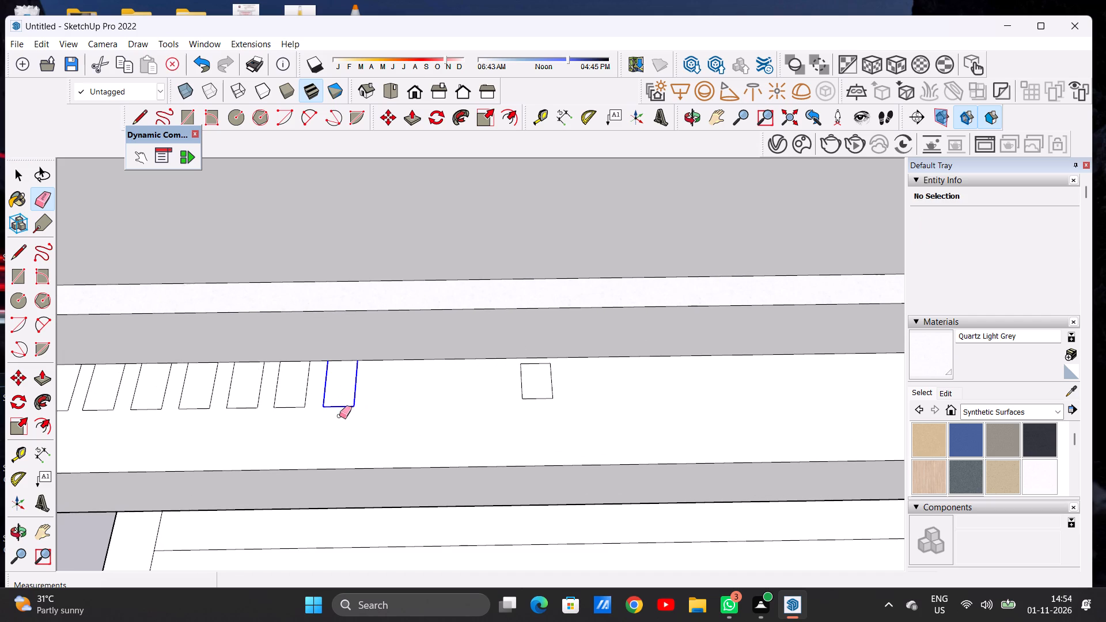
{"action": "left_click_drag", "start_coordinate": [339, 416], "coordinate": [339, 416]}
{"action": "left_click_drag", "start_coordinate": [270, 381], "coordinate": [291, 416]}
{"action": "left_click_drag", "start_coordinate": [233, 383], "coordinate": [233, 403]}
{"action": "left_click_drag", "start_coordinate": [233, 375], "coordinate": [233, 390]}
Erase the three full-length slat rectangles now closest to the shortened rectangle on the ledge.
{"action": "scroll", "coordinate": [400, 385], "scroll_direction": "down", "scroll_amount": 7}
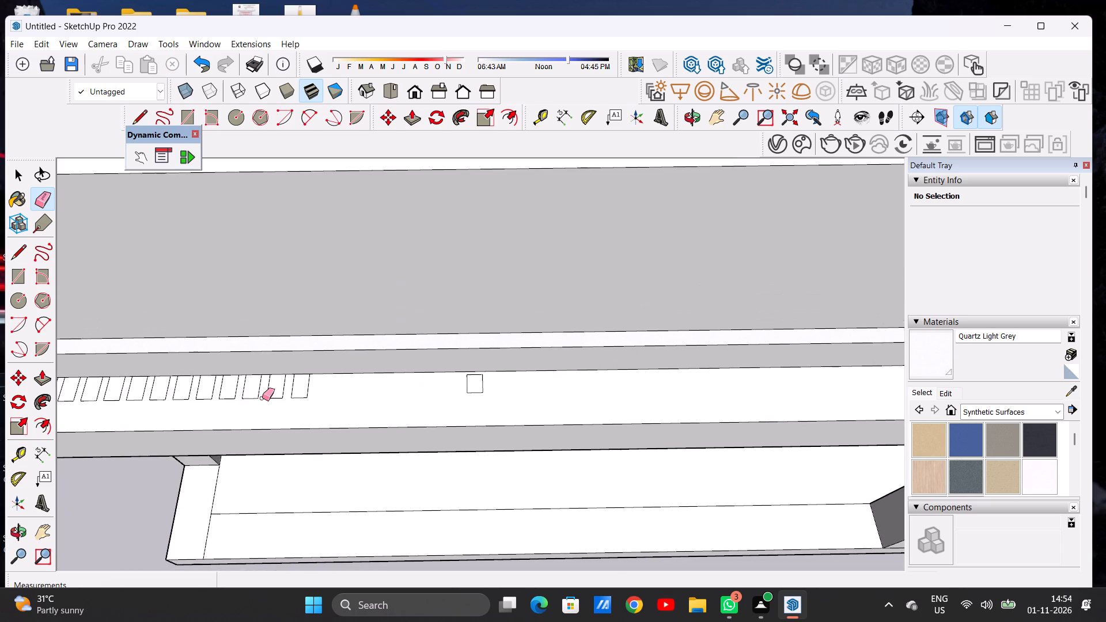
{"action": "scroll", "coordinate": [262, 398], "scroll_direction": "up", "scroll_amount": 4}
{"action": "scroll", "coordinate": [262, 398], "scroll_direction": "down", "scroll_amount": 1}
{"action": "scroll", "coordinate": [262, 398], "scroll_direction": "up", "scroll_amount": 8}
{"action": "left_click_drag", "start_coordinate": [286, 377], "coordinate": [315, 436]}
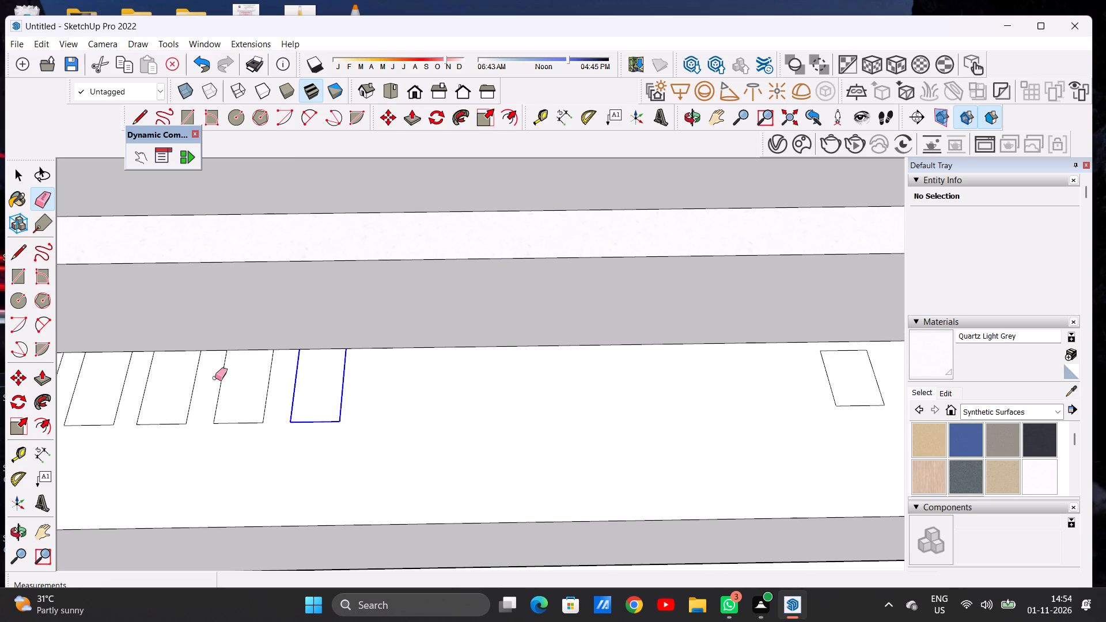
{"action": "left_click_drag", "start_coordinate": [211, 376], "coordinate": [237, 439]}
{"action": "left_click_drag", "start_coordinate": [137, 378], "coordinate": [181, 418]}
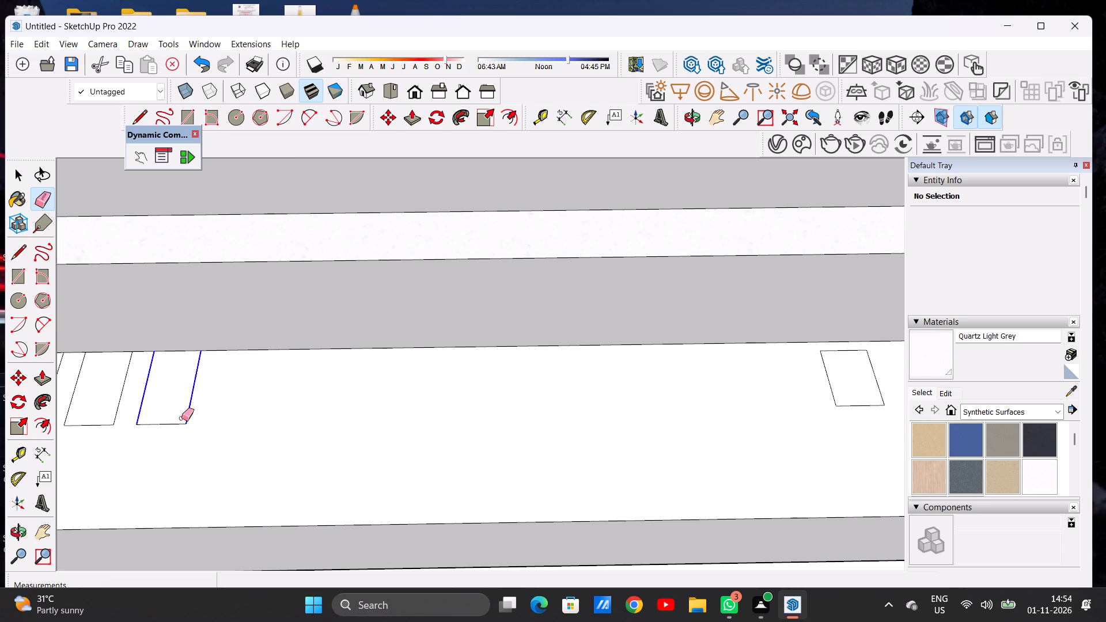
{"action": "left_click_drag", "start_coordinate": [181, 418], "coordinate": [180, 439]}
Erase the next four full-length slat rectangles along the ledge toward the side wall.
{"action": "scroll", "coordinate": [367, 417], "scroll_direction": "down", "scroll_amount": 10}
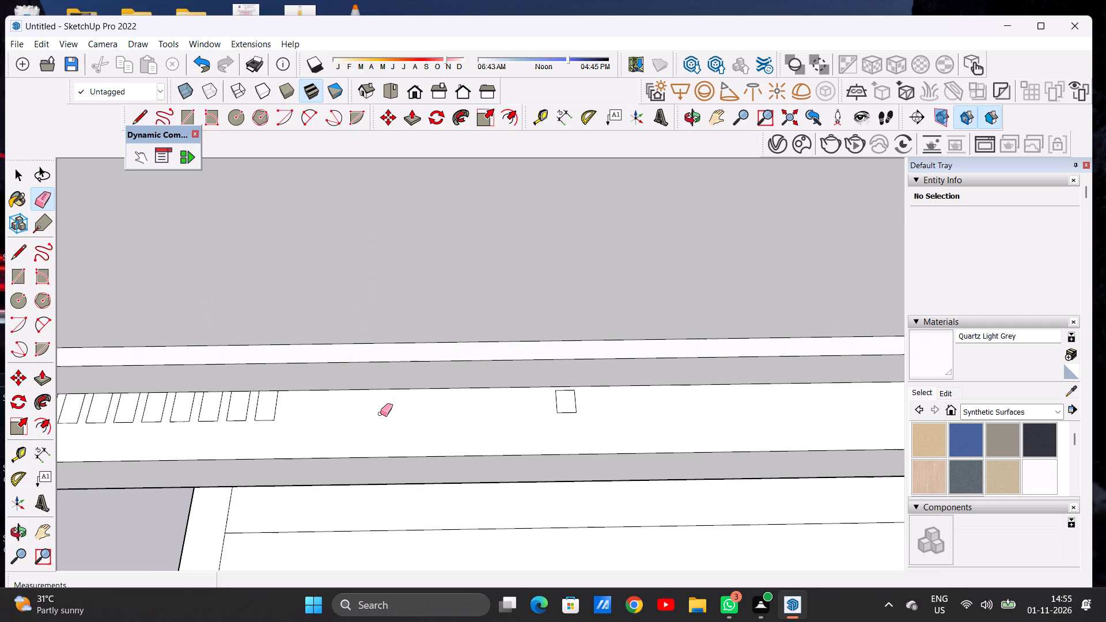
{"action": "left_click_drag", "start_coordinate": [256, 397], "coordinate": [258, 427]}
{"action": "scroll", "coordinate": [366, 402], "scroll_direction": "down", "scroll_amount": 7}
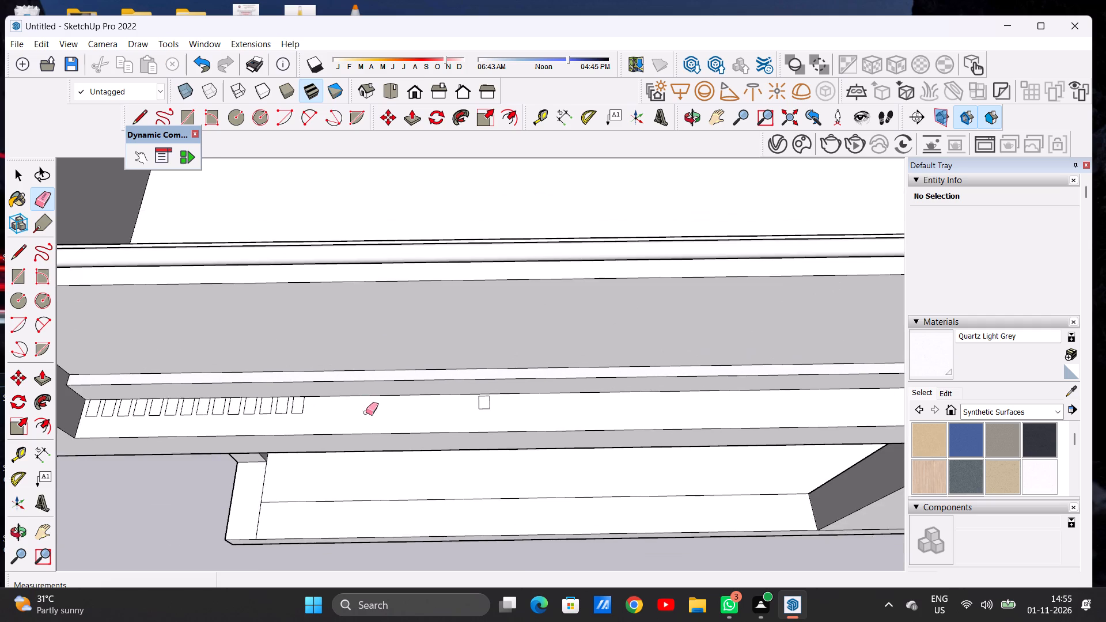
{"action": "scroll", "coordinate": [292, 413], "scroll_direction": "up", "scroll_amount": 15}
{"action": "left_click_drag", "start_coordinate": [279, 404], "coordinate": [300, 443]}
{"action": "left_click_drag", "start_coordinate": [211, 399], "coordinate": [234, 445]}
{"action": "scroll", "coordinate": [370, 447], "scroll_direction": "down", "scroll_amount": 7}
{"action": "scroll", "coordinate": [242, 417], "scroll_direction": "down", "scroll_amount": 1}
{"action": "scroll", "coordinate": [239, 417], "scroll_direction": "up", "scroll_amount": 7}
{"action": "left_click_drag", "start_coordinate": [270, 419], "coordinate": [282, 465]}
{"action": "left_click", "coordinate": [305, 442]}
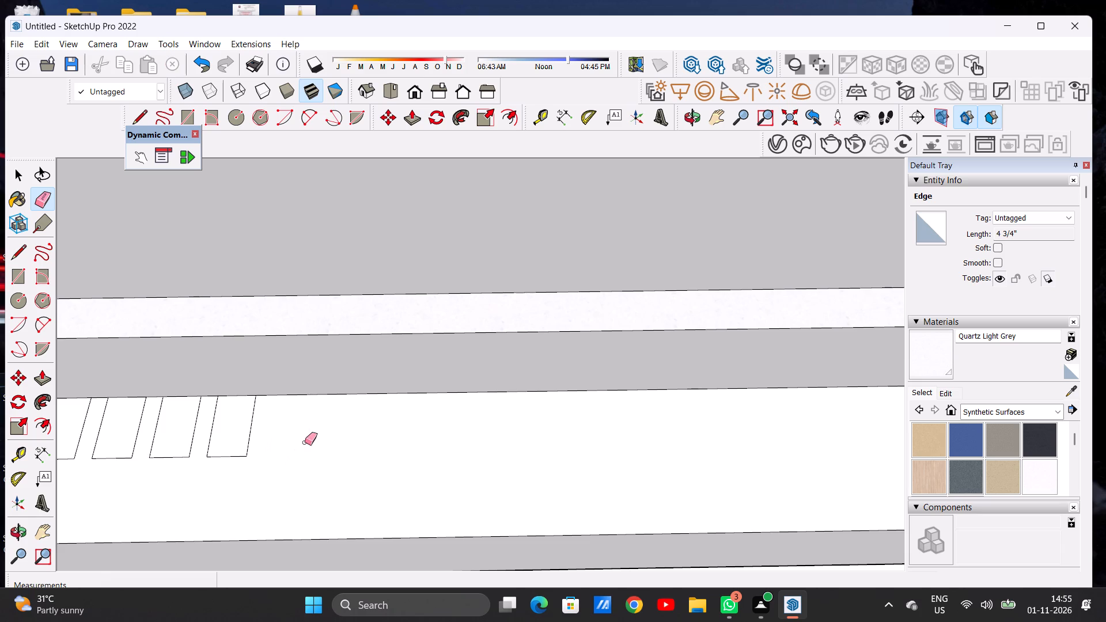
Erase the next two full-length slat rectangles at the inner end of the remaining row.
{"action": "scroll", "coordinate": [343, 433], "scroll_direction": "down", "scroll_amount": 5}
{"action": "scroll", "coordinate": [249, 430], "scroll_direction": "up", "scroll_amount": 10}
{"action": "scroll", "coordinate": [266, 417], "scroll_direction": "down", "scroll_amount": 1}
{"action": "scroll", "coordinate": [266, 417], "scroll_direction": "up", "scroll_amount": 1}
{"action": "scroll", "coordinate": [266, 417], "scroll_direction": "down", "scroll_amount": 1}
{"action": "scroll", "coordinate": [266, 417], "scroll_direction": "up", "scroll_amount": 2}
{"action": "left_click_drag", "start_coordinate": [275, 419], "coordinate": [346, 451]}
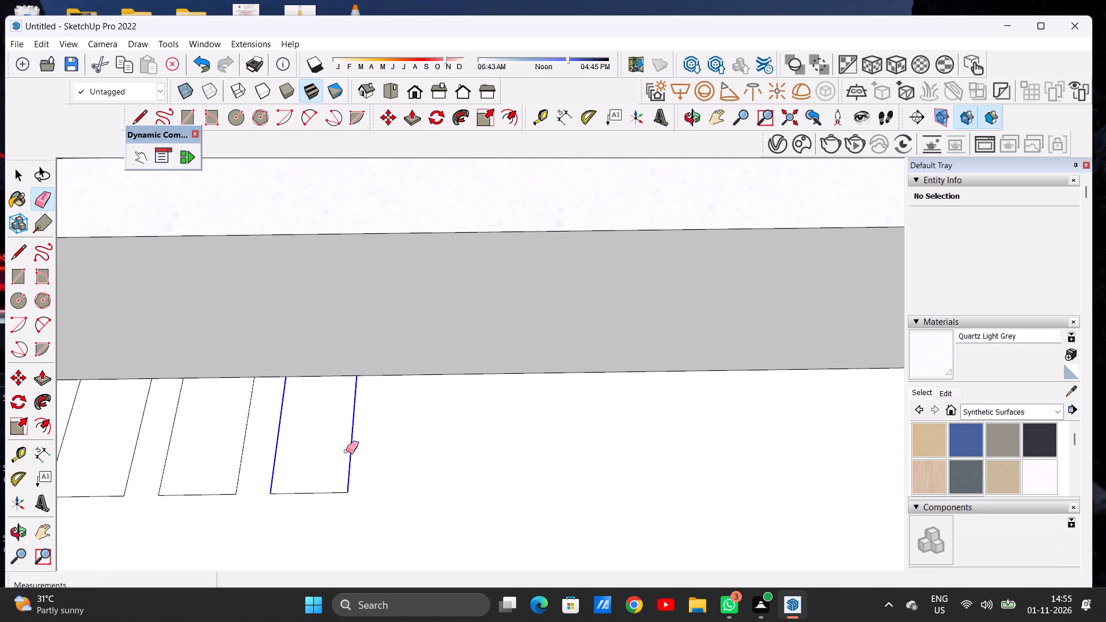
{"action": "left_click_drag", "start_coordinate": [346, 451], "coordinate": [312, 498]}
{"action": "scroll", "coordinate": [350, 446], "scroll_direction": "down", "scroll_amount": 2}
{"action": "scroll", "coordinate": [350, 448], "scroll_direction": "up", "scroll_amount": 1}
{"action": "scroll", "coordinate": [347, 453], "scroll_direction": "down", "scroll_amount": 2}
{"action": "scroll", "coordinate": [247, 437], "scroll_direction": "down", "scroll_amount": 3}
{"action": "scroll", "coordinate": [241, 435], "scroll_direction": "up", "scroll_amount": 2}
{"action": "left_click_drag", "start_coordinate": [211, 424], "coordinate": [289, 432]}
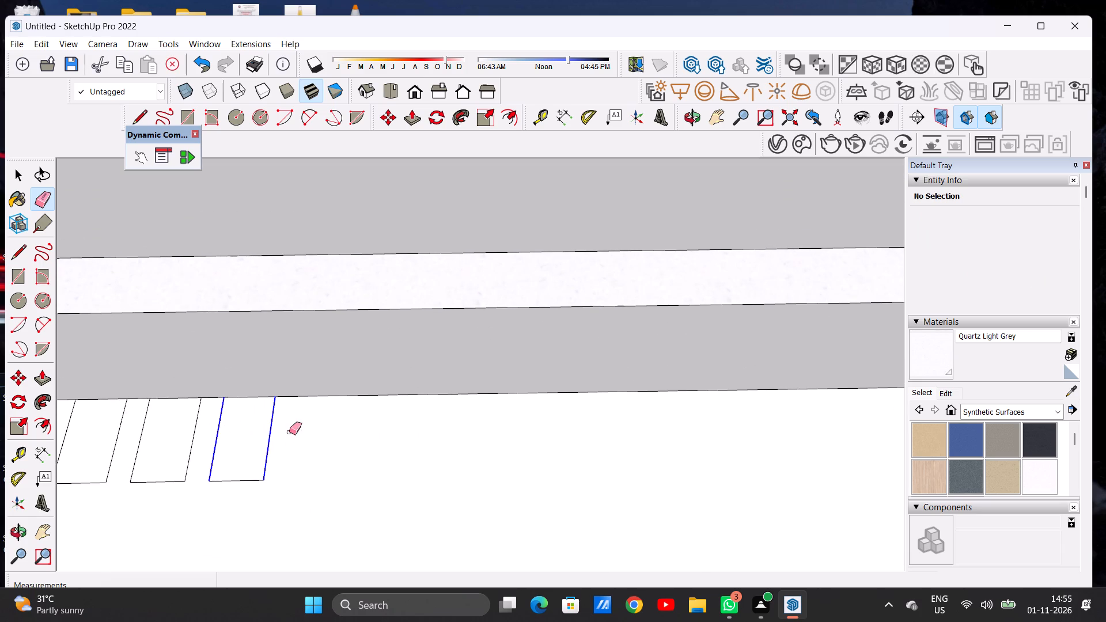
{"action": "left_click_drag", "start_coordinate": [289, 432], "coordinate": [237, 486]}
Erase another four full-length slat rectangles from the row on the balcony ledge.
{"action": "scroll", "coordinate": [355, 443], "scroll_direction": "down", "scroll_amount": 4}
{"action": "scroll", "coordinate": [192, 447], "scroll_direction": "up", "scroll_amount": 4}
{"action": "scroll", "coordinate": [192, 447], "scroll_direction": "down", "scroll_amount": 2}
{"action": "left_click_drag", "start_coordinate": [209, 430], "coordinate": [217, 482]}
{"action": "scroll", "coordinate": [299, 466], "scroll_direction": "down", "scroll_amount": 13}
{"action": "scroll", "coordinate": [249, 453], "scroll_direction": "up", "scroll_amount": 6}
{"action": "scroll", "coordinate": [249, 453], "scroll_direction": "down", "scroll_amount": 1}
{"action": "scroll", "coordinate": [310, 441], "scroll_direction": "up", "scroll_amount": 1}
{"action": "scroll", "coordinate": [310, 441], "scroll_direction": "down", "scroll_amount": 2}
{"action": "scroll", "coordinate": [310, 441], "scroll_direction": "up", "scroll_amount": 5}
{"action": "left_click_drag", "start_coordinate": [283, 439], "coordinate": [309, 476]}
{"action": "left_click_drag", "start_coordinate": [221, 446], "coordinate": [243, 481]}
{"action": "left_click_drag", "start_coordinate": [171, 434], "coordinate": [188, 476]}
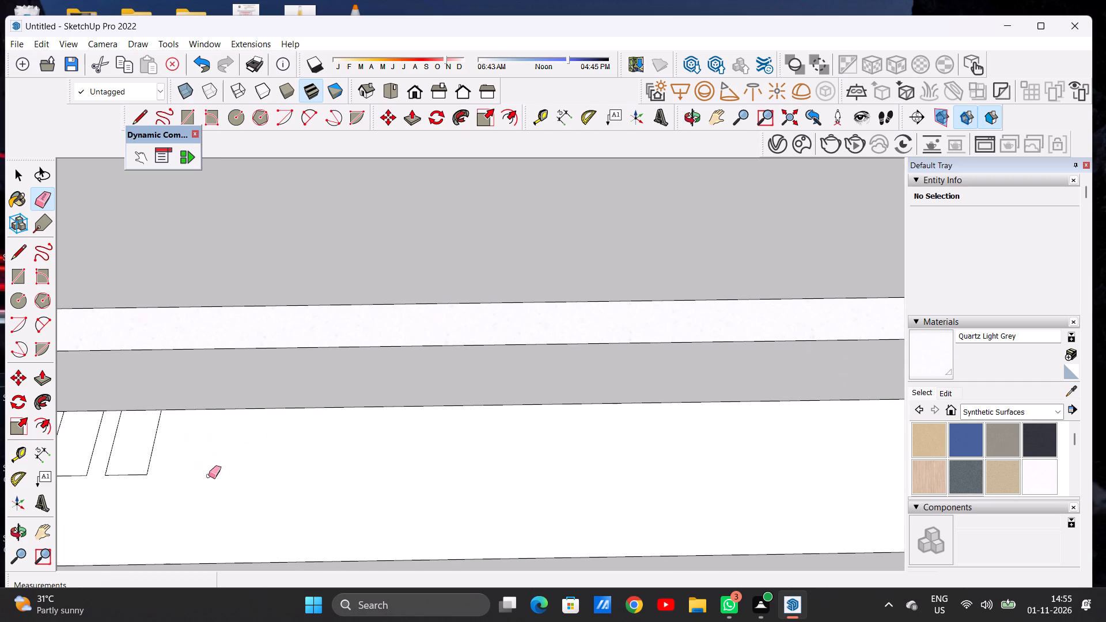
Erase three more full-length slat rectangles, leaving only the pair beside the side wall.
{"action": "scroll", "coordinate": [294, 464], "scroll_direction": "down", "scroll_amount": 6}
{"action": "scroll", "coordinate": [208, 461], "scroll_direction": "up", "scroll_amount": 1}
{"action": "scroll", "coordinate": [207, 461], "scroll_direction": "down", "scroll_amount": 1}
{"action": "scroll", "coordinate": [207, 461], "scroll_direction": "up", "scroll_amount": 6}
{"action": "left_click_drag", "start_coordinate": [168, 439], "coordinate": [197, 479]}
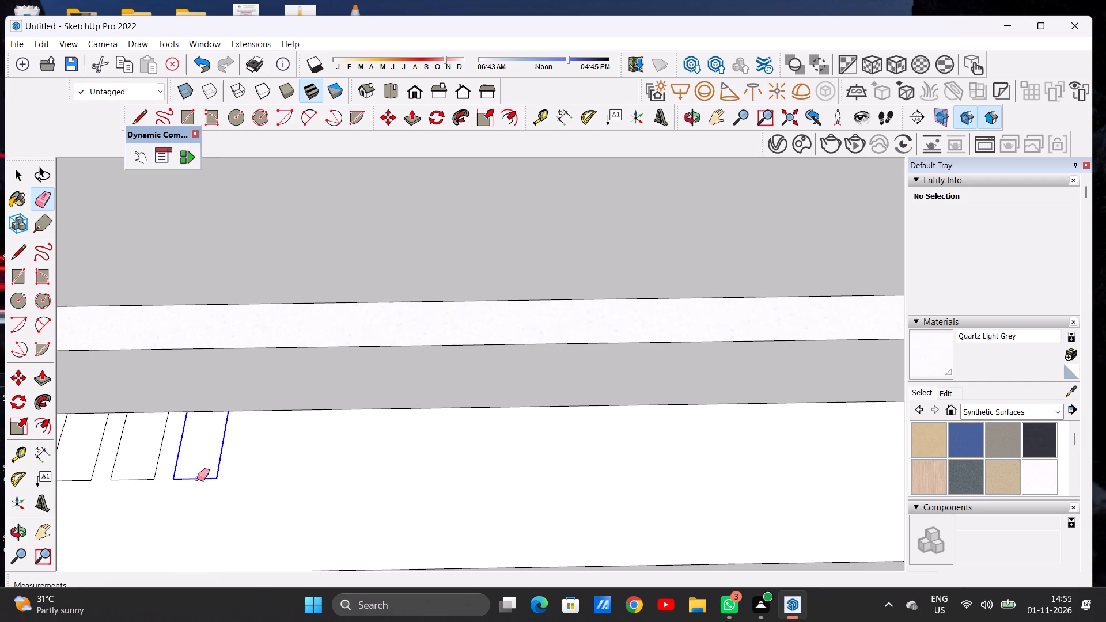
{"action": "left_click_drag", "start_coordinate": [197, 479], "coordinate": [197, 479]}
{"action": "scroll", "coordinate": [316, 465], "scroll_direction": "down", "scroll_amount": 10}
{"action": "scroll", "coordinate": [268, 454], "scroll_direction": "up", "scroll_amount": 14}
{"action": "left_click_drag", "start_coordinate": [259, 448], "coordinate": [319, 448]}
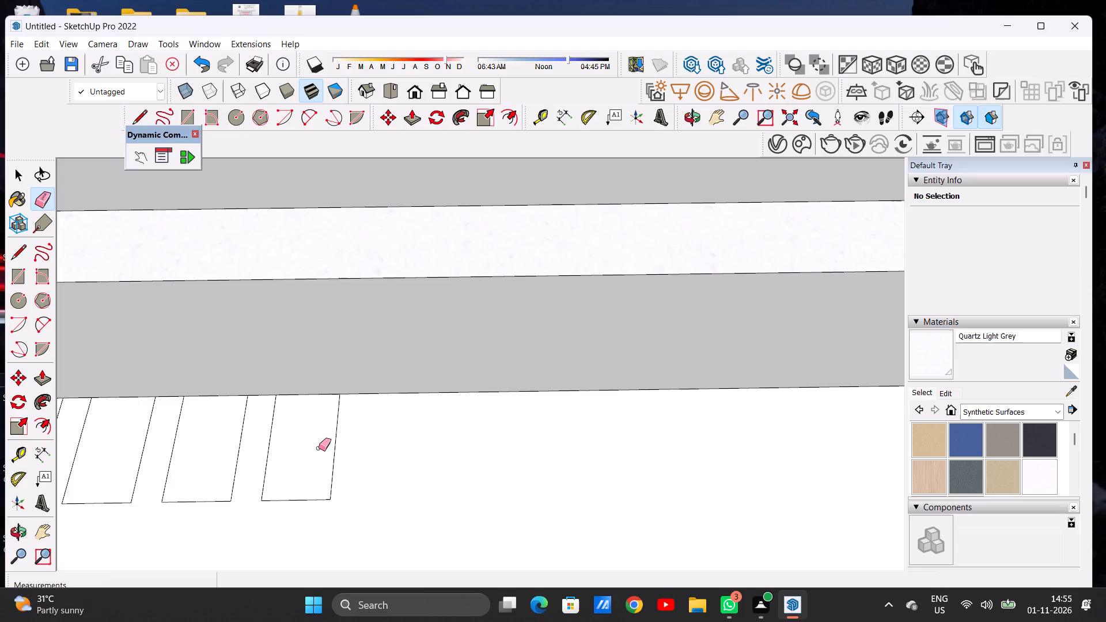
{"action": "left_click_drag", "start_coordinate": [319, 448], "coordinate": [340, 452]}
{"action": "left_click_drag", "start_coordinate": [332, 465], "coordinate": [301, 506]}
{"action": "left_click_drag", "start_coordinate": [166, 445], "coordinate": [245, 465]}
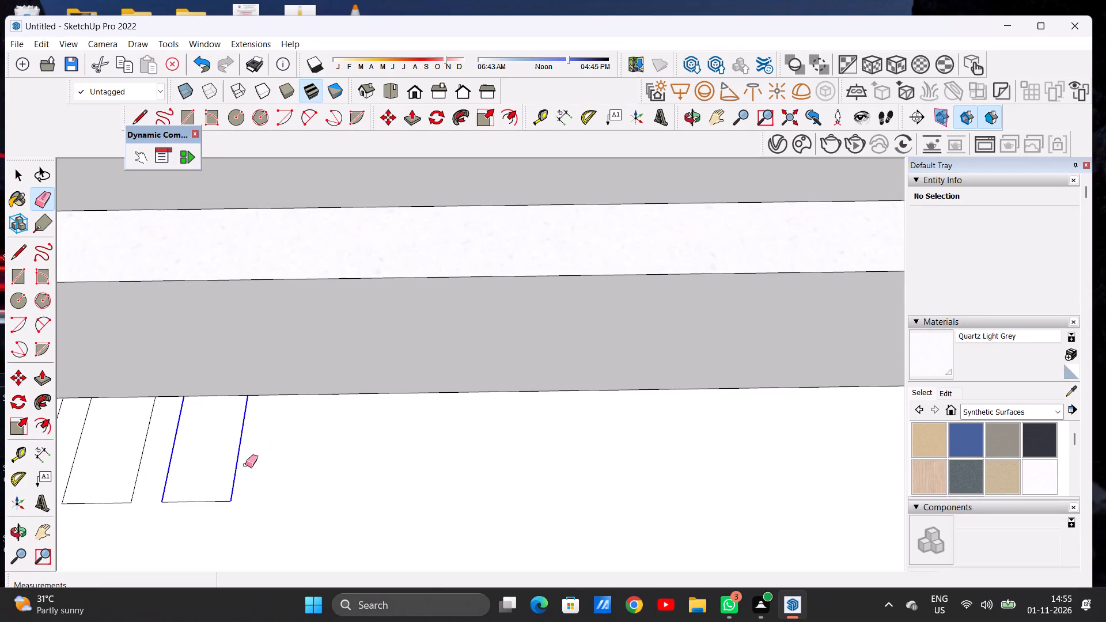
{"action": "left_click_drag", "start_coordinate": [245, 465], "coordinate": [207, 508]}
Erase the last two full-length slat rectangles beside the side wall, clearing that stretch of the ledge.
{"action": "scroll", "coordinate": [311, 464], "scroll_direction": "up", "scroll_amount": 1}
{"action": "scroll", "coordinate": [313, 464], "scroll_direction": "down", "scroll_amount": 11}
{"action": "scroll", "coordinate": [215, 445], "scroll_direction": "up", "scroll_amount": 1}
{"action": "scroll", "coordinate": [213, 446], "scroll_direction": "down", "scroll_amount": 1}
{"action": "scroll", "coordinate": [212, 448], "scroll_direction": "up", "scroll_amount": 12}
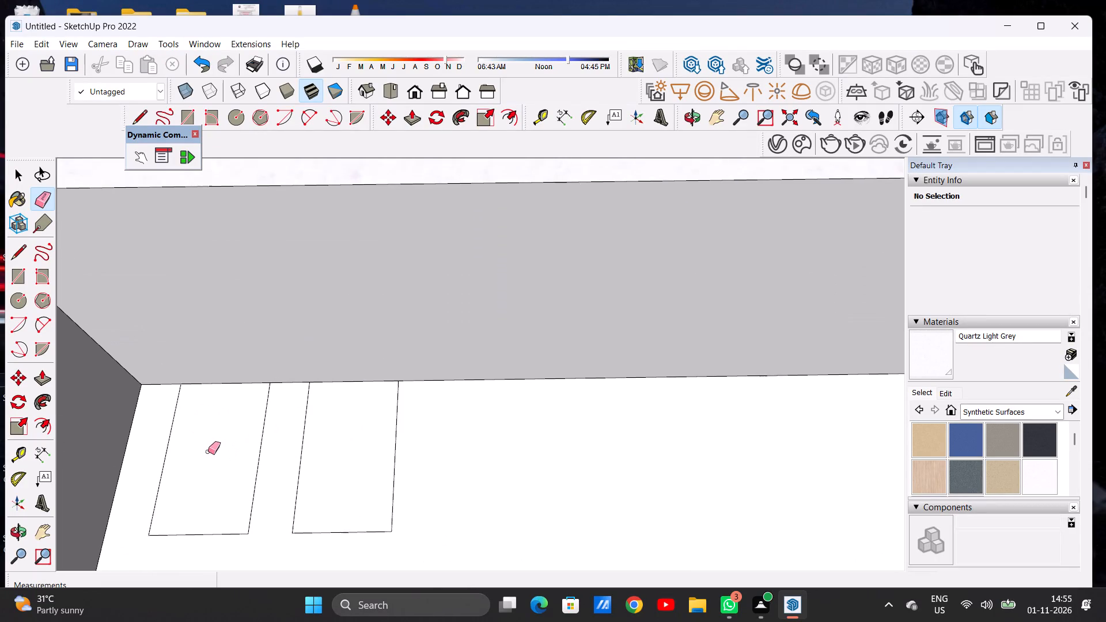
{"action": "scroll", "coordinate": [208, 452], "scroll_direction": "up", "scroll_amount": 2}
{"action": "scroll", "coordinate": [208, 452], "scroll_direction": "down", "scroll_amount": 1}
{"action": "left_click_drag", "start_coordinate": [157, 442], "coordinate": [208, 554]}
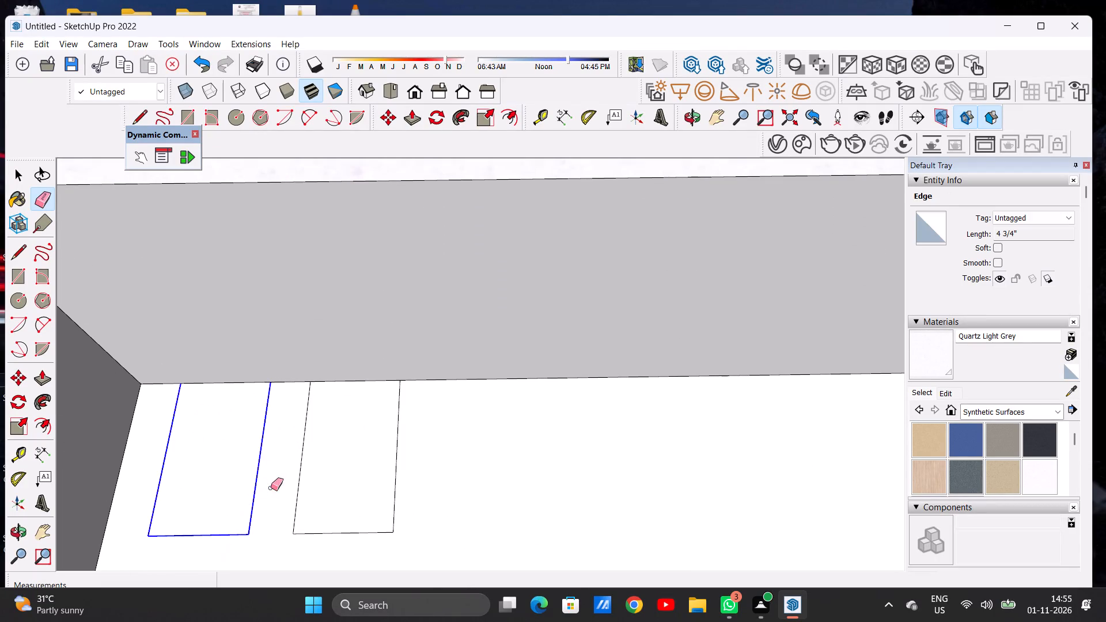
{"action": "left_click_drag", "start_coordinate": [278, 484], "coordinate": [298, 494]}
{"action": "scroll", "coordinate": [294, 476], "scroll_direction": "down", "scroll_amount": 13}
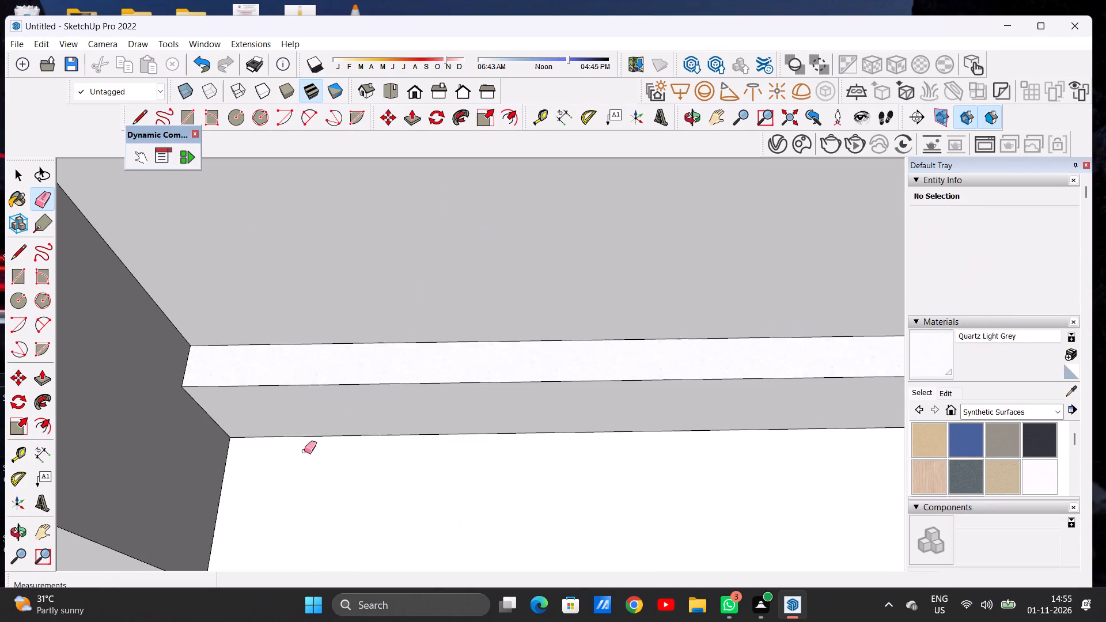
{"action": "scroll", "coordinate": [304, 451], "scroll_direction": "down", "scroll_amount": 15}
{"action": "key", "text": "space"}
Copy the shortened slat rectangle about 4 15/16" along the ledge toward the side wall and array it as 15 copies.
{"action": "scroll", "coordinate": [288, 424], "scroll_direction": "down", "scroll_amount": 16}
{"action": "scroll", "coordinate": [427, 418], "scroll_direction": "up", "scroll_amount": 6}
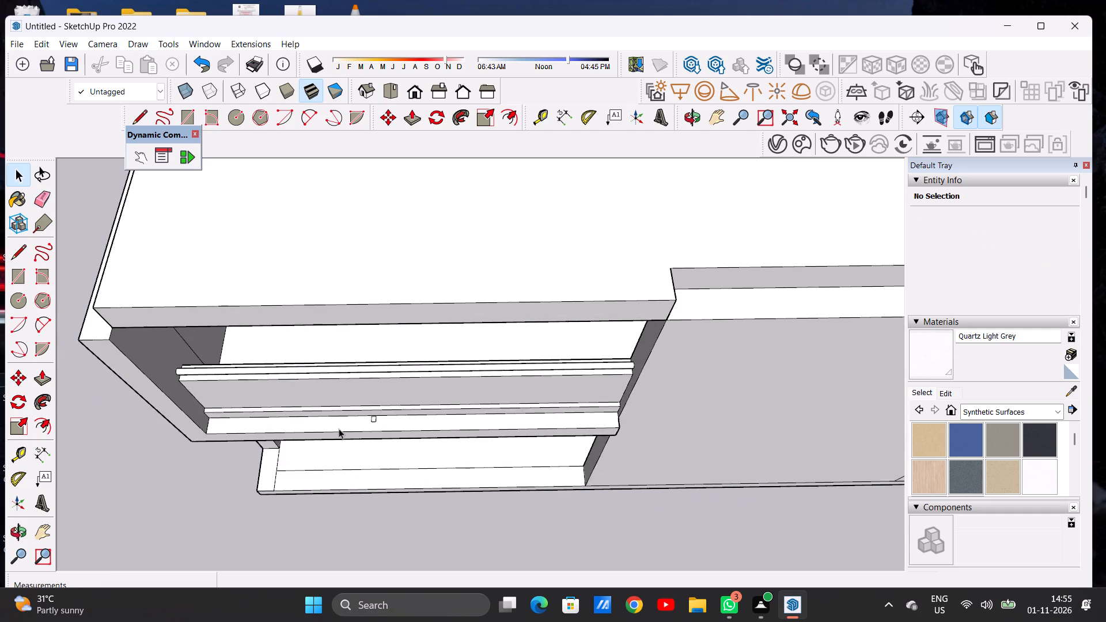
{"action": "scroll", "coordinate": [339, 428], "scroll_direction": "up", "scroll_amount": 8}
{"action": "scroll", "coordinate": [389, 422], "scroll_direction": "down", "scroll_amount": 1}
{"action": "scroll", "coordinate": [390, 422], "scroll_direction": "up", "scroll_amount": 4}
{"action": "scroll", "coordinate": [431, 411], "scroll_direction": "down", "scroll_amount": 1}
{"action": "scroll", "coordinate": [431, 411], "scroll_direction": "up", "scroll_amount": 6}
{"action": "double_click", "coordinate": [393, 405]}
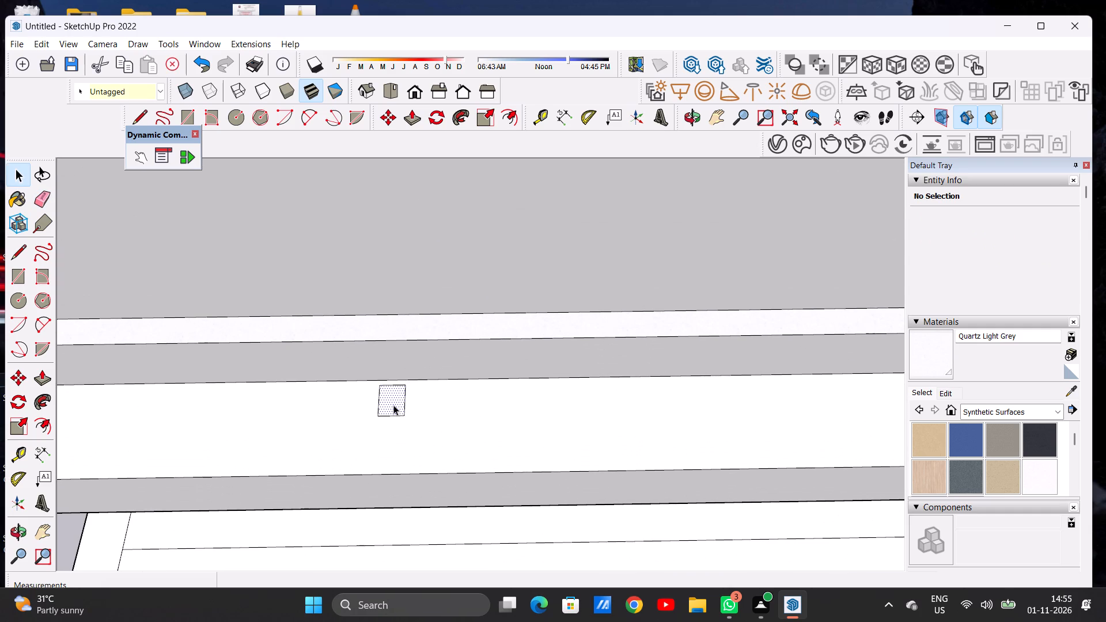
{"action": "key", "text": "m"}
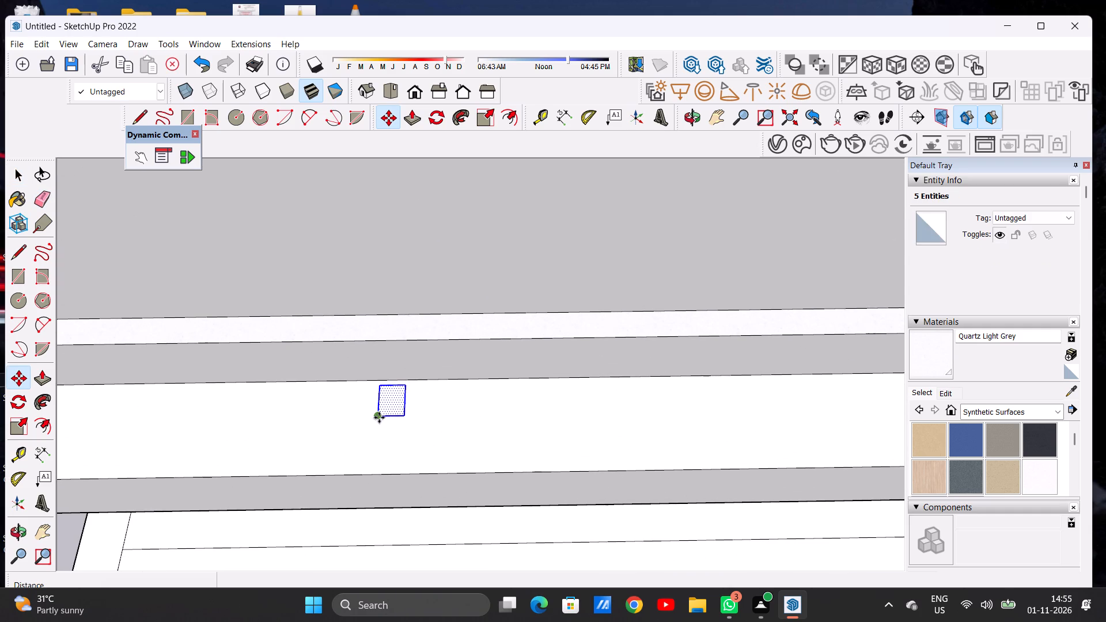
{"action": "left_click", "coordinate": [379, 418]}
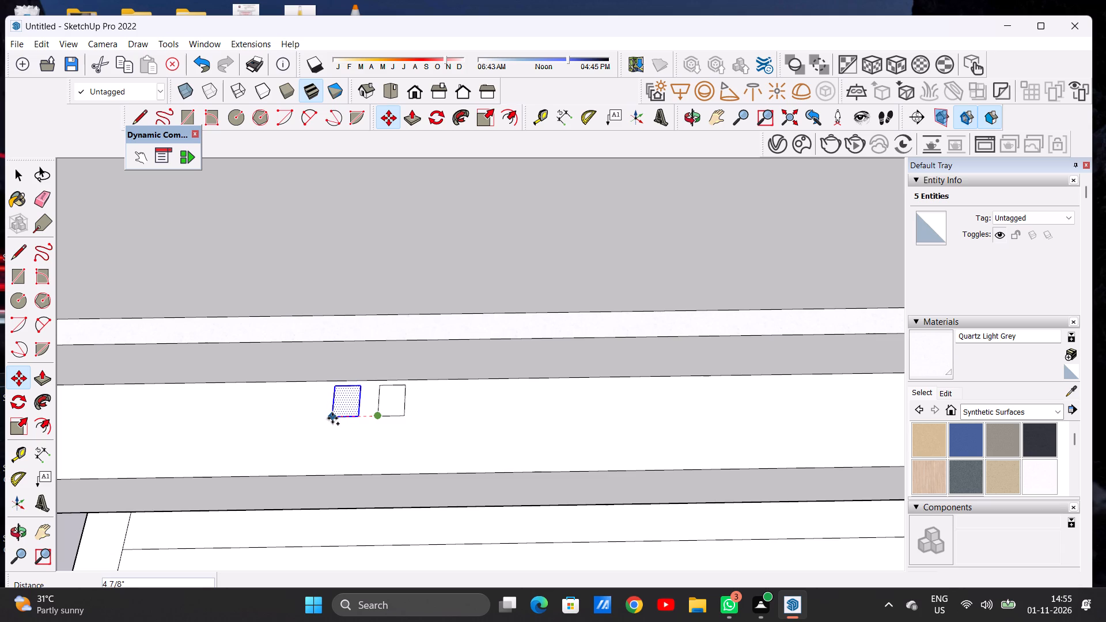
{"action": "left_click", "coordinate": [331, 420]}
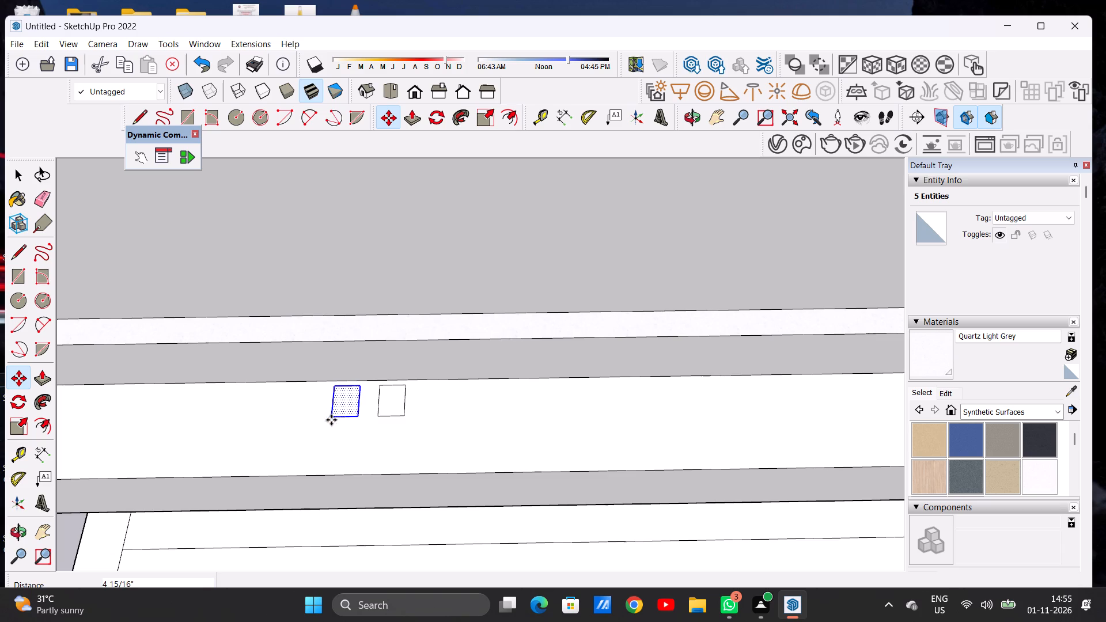
{"action": "key", "text": "shift+asterisk"}
{"action": "type", "text": "15"}
{"action": "key", "text": "Return"}
{"action": "key", "text": "space"}
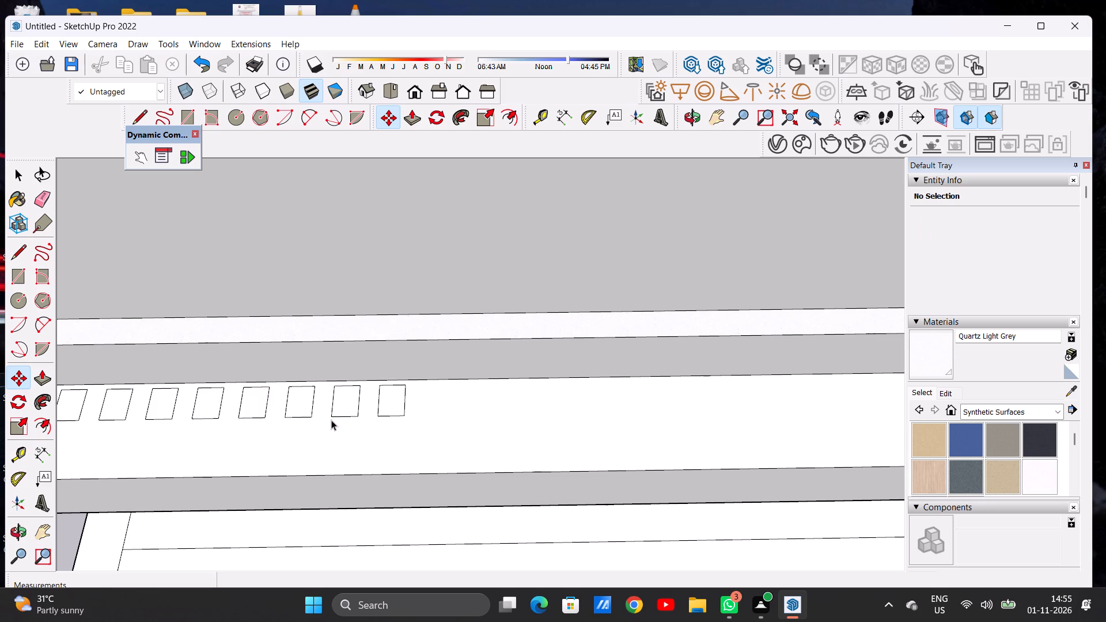
Copy the slat rectangle nearest the side wall about 5 5/16" toward that wall and array it as 5 copies.
{"action": "scroll", "coordinate": [331, 420], "scroll_direction": "down", "scroll_amount": 17}
{"action": "scroll", "coordinate": [252, 417], "scroll_direction": "up", "scroll_amount": 15}
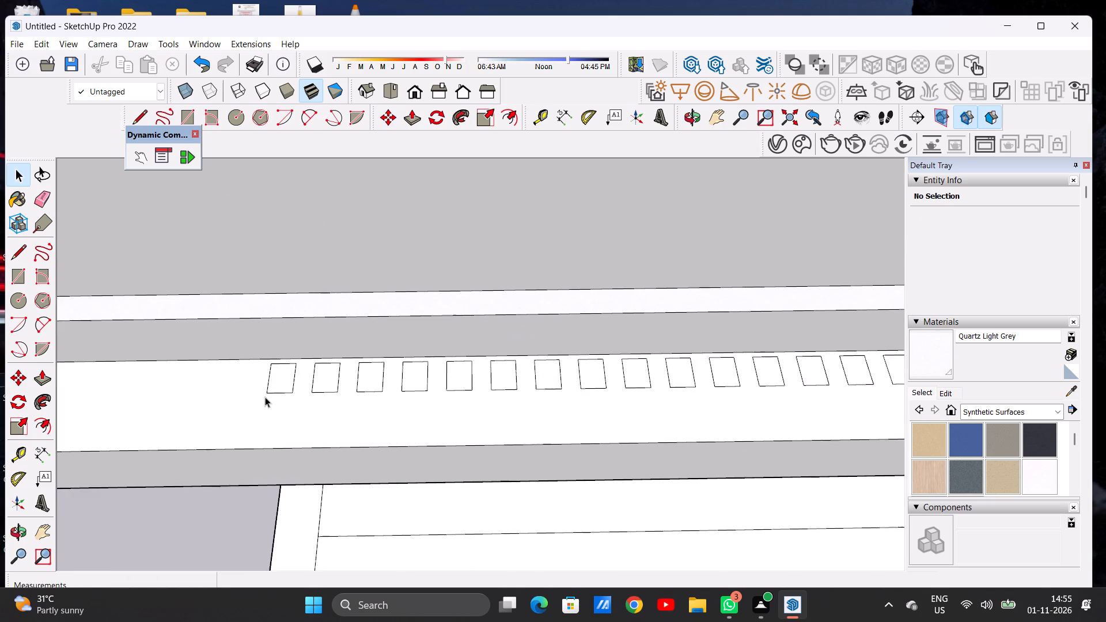
{"action": "scroll", "coordinate": [265, 397], "scroll_direction": "up", "scroll_amount": 8}
{"action": "double_click", "coordinate": [277, 381]}
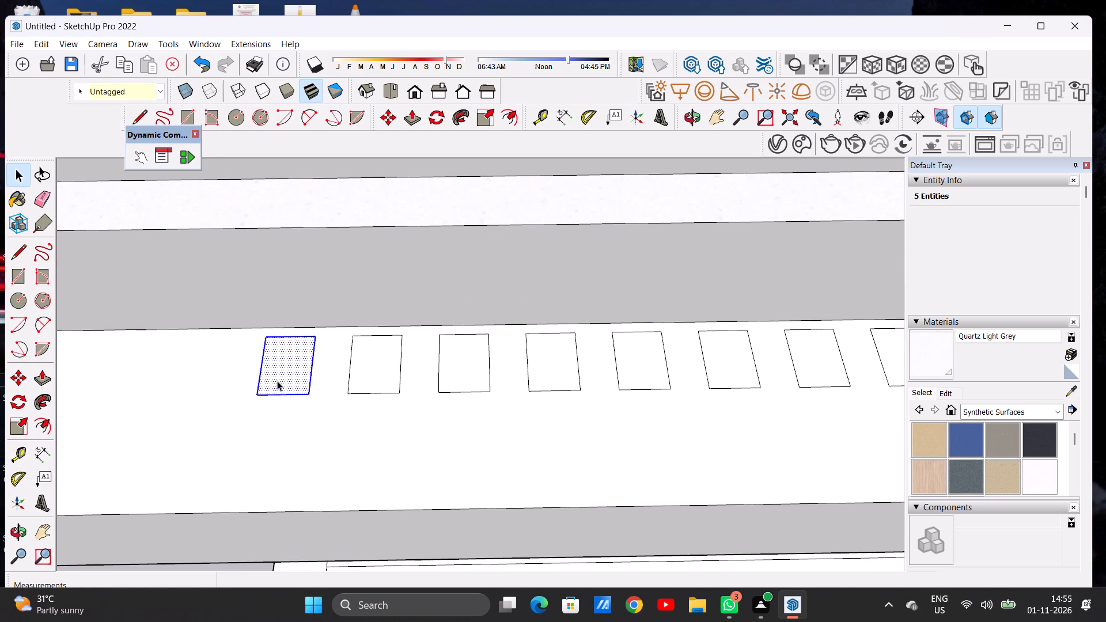
{"action": "key", "text": "m"}
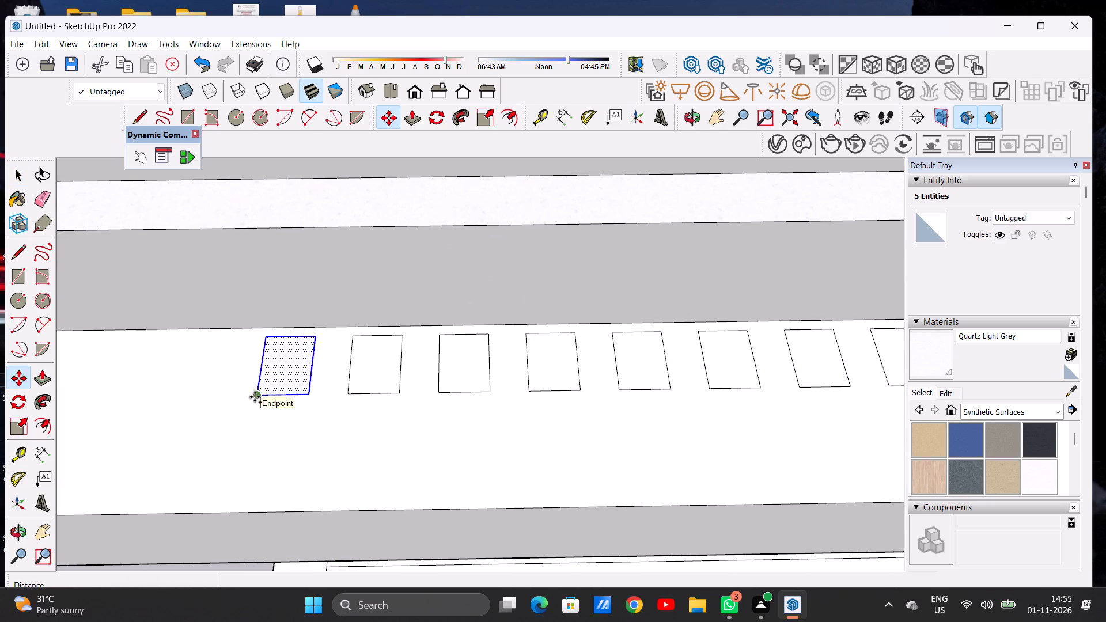
{"action": "left_click", "coordinate": [255, 397]}
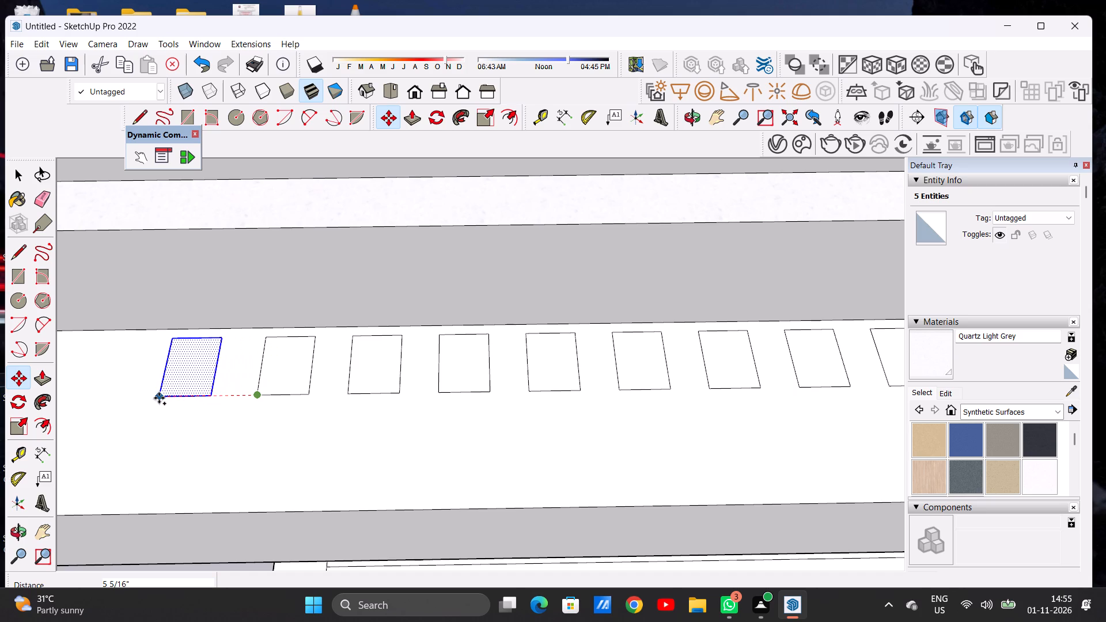
{"action": "left_click", "coordinate": [159, 398]}
{"action": "scroll", "coordinate": [165, 398], "scroll_direction": "down", "scroll_amount": 17}
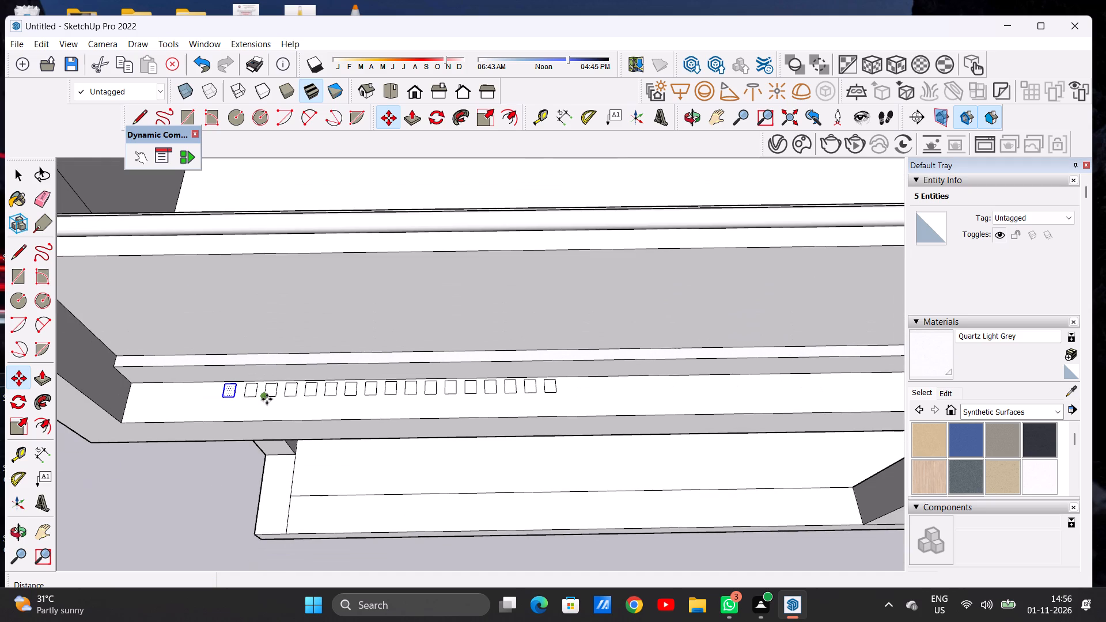
{"action": "key", "text": "shift+asterisk"}
{"action": "key", "text": "5"}
{"action": "key", "text": "Return"}
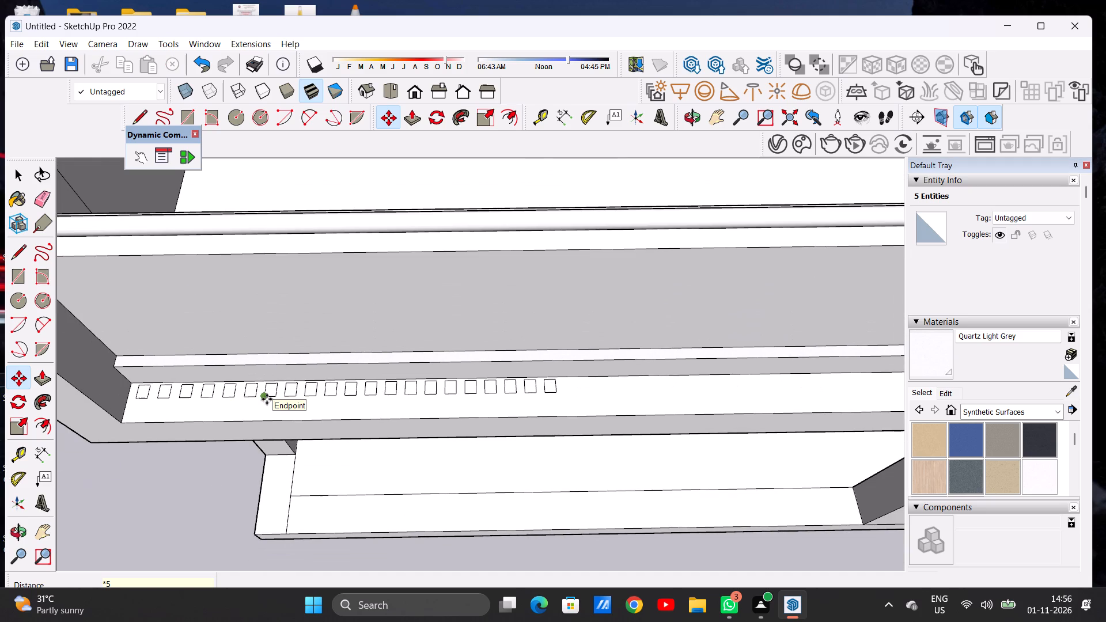
{"action": "key", "text": "space"}
Push/Pull the second-to-last slat rectangle, at the end farthest from the side wall, up 10' to the roof slab's underside.
{"action": "scroll", "coordinate": [267, 399], "scroll_direction": "down", "scroll_amount": 7}
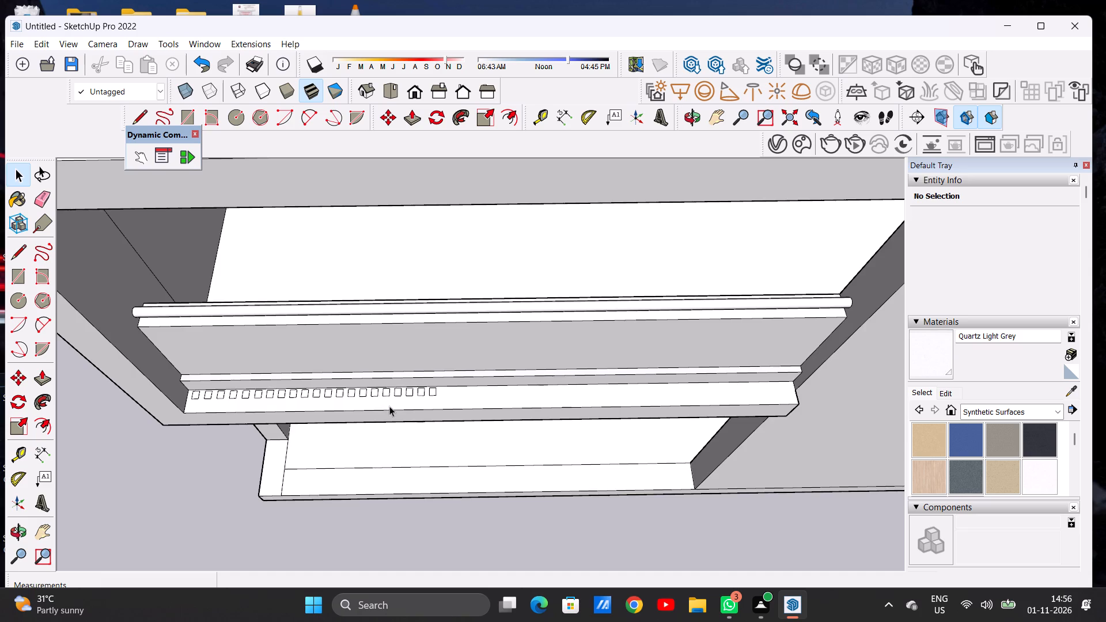
{"action": "middle_click_drag", "start_coordinate": [389, 406], "coordinate": [388, 367]}
{"action": "scroll", "coordinate": [422, 386], "scroll_direction": "up", "scroll_amount": 4}
{"action": "scroll", "coordinate": [422, 386], "scroll_direction": "down", "scroll_amount": 1}
{"action": "scroll", "coordinate": [422, 386], "scroll_direction": "up", "scroll_amount": 1}
{"action": "scroll", "coordinate": [418, 385], "scroll_direction": "down", "scroll_amount": 1}
{"action": "scroll", "coordinate": [418, 385], "scroll_direction": "up", "scroll_amount": 4}
{"action": "key", "text": "p"}
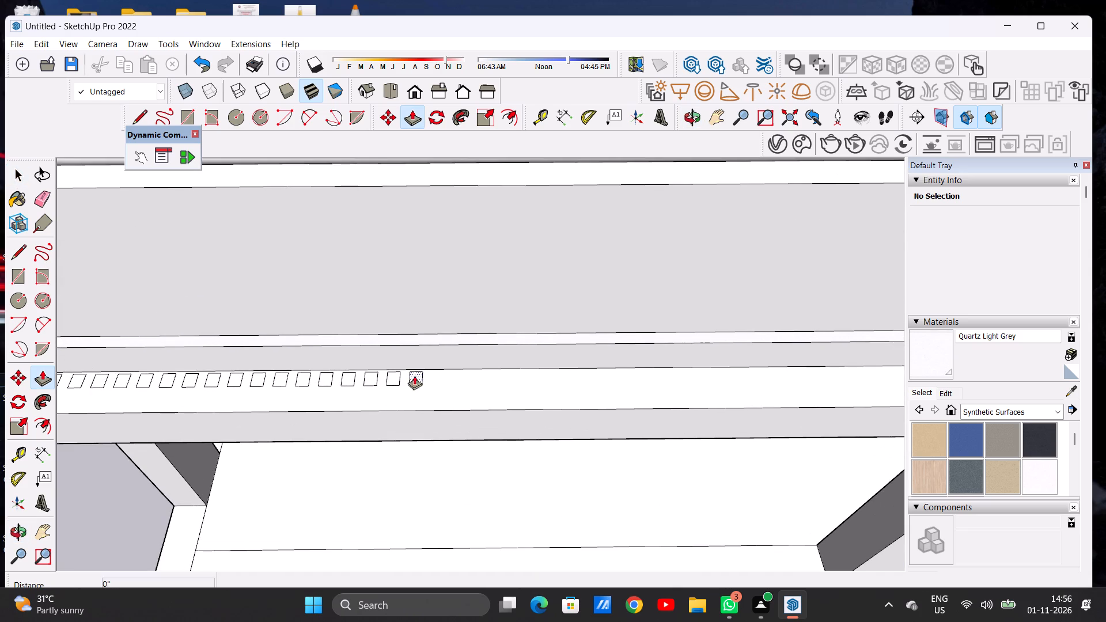
{"action": "scroll", "coordinate": [416, 370], "scroll_direction": "up", "scroll_amount": 3}
{"action": "scroll", "coordinate": [416, 370], "scroll_direction": "down", "scroll_amount": 1}
{"action": "scroll", "coordinate": [416, 370], "scroll_direction": "up", "scroll_amount": 9}
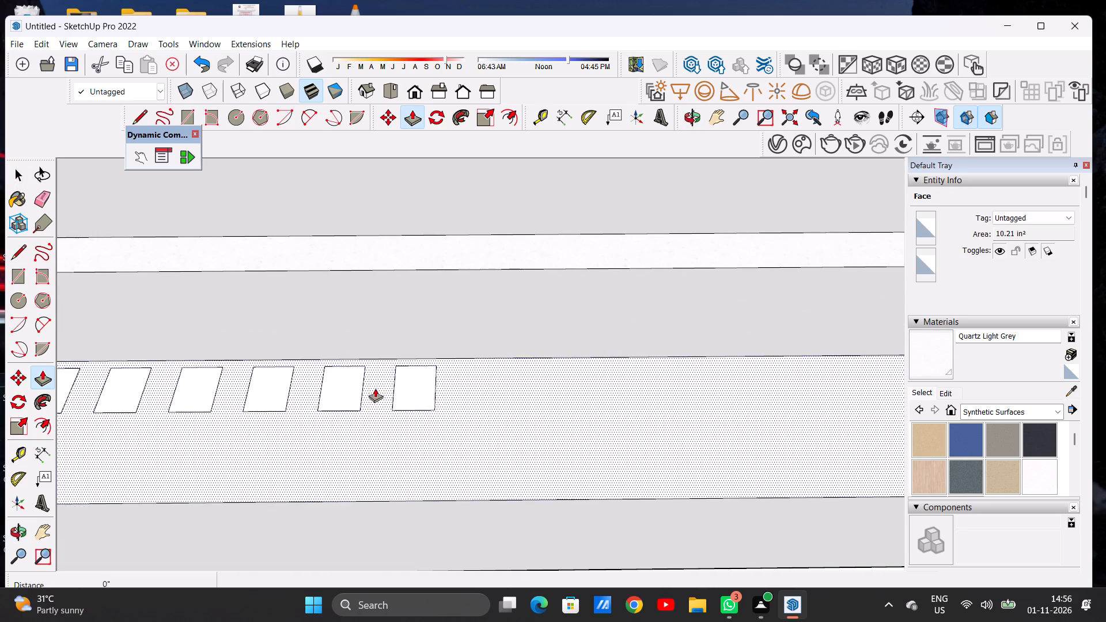
{"action": "left_click", "coordinate": [344, 391]}
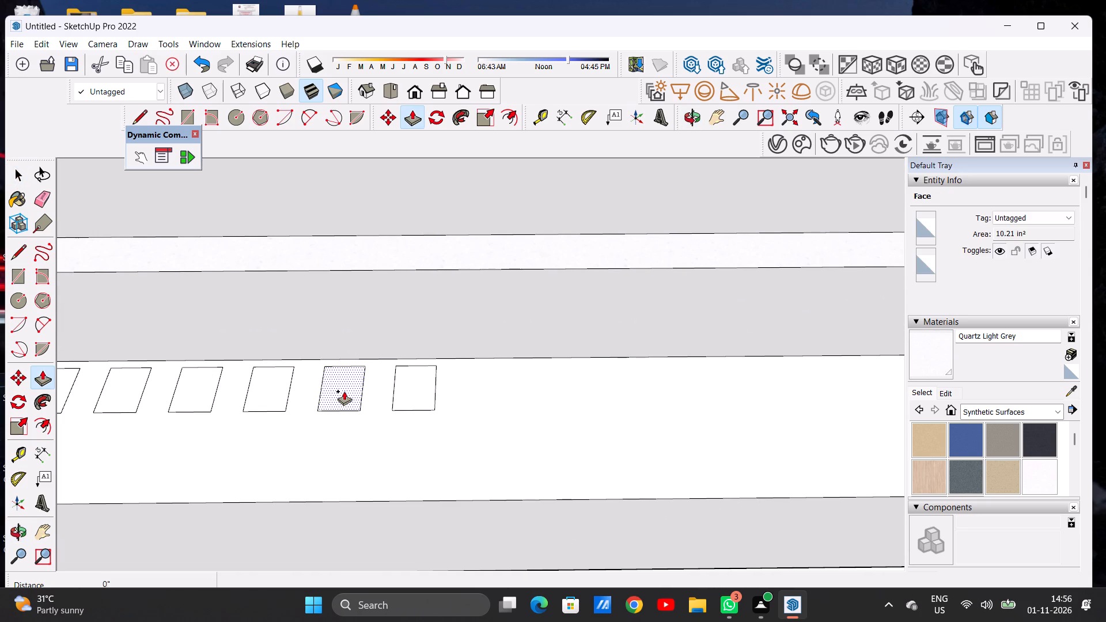
{"action": "scroll", "coordinate": [361, 360], "scroll_direction": "down", "scroll_amount": 20}
{"action": "scroll", "coordinate": [361, 360], "scroll_direction": "down", "scroll_amount": 11}
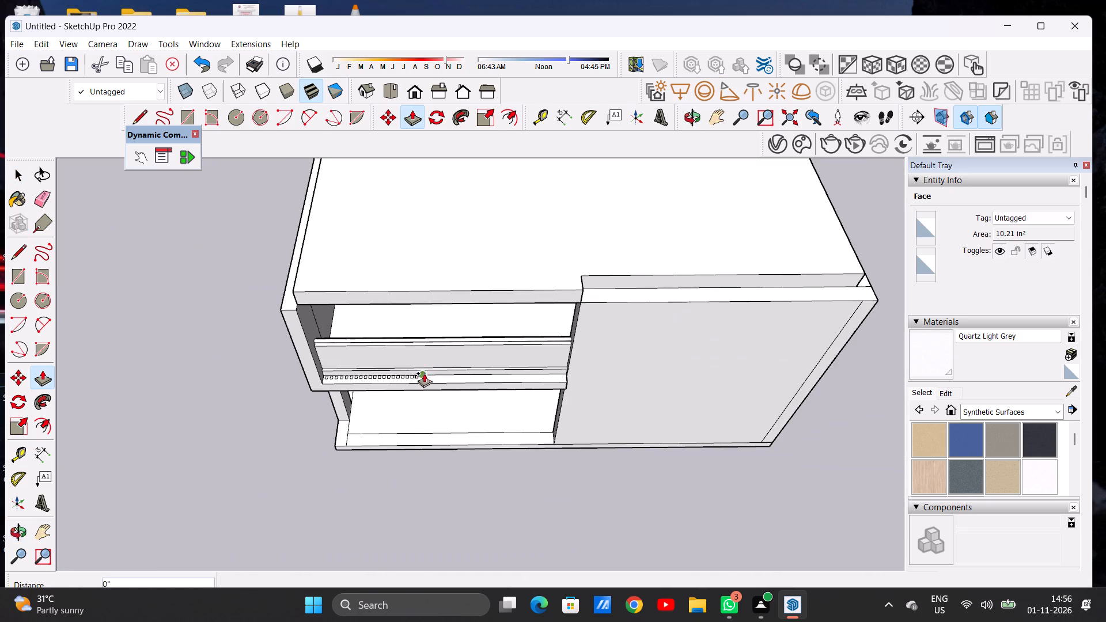
{"action": "middle_click_drag", "start_coordinate": [408, 312], "coordinate": [414, 249]}
{"action": "scroll", "coordinate": [416, 260], "scroll_direction": "up", "scroll_amount": 12}
{"action": "middle_click_drag", "start_coordinate": [406, 297], "coordinate": [410, 242]}
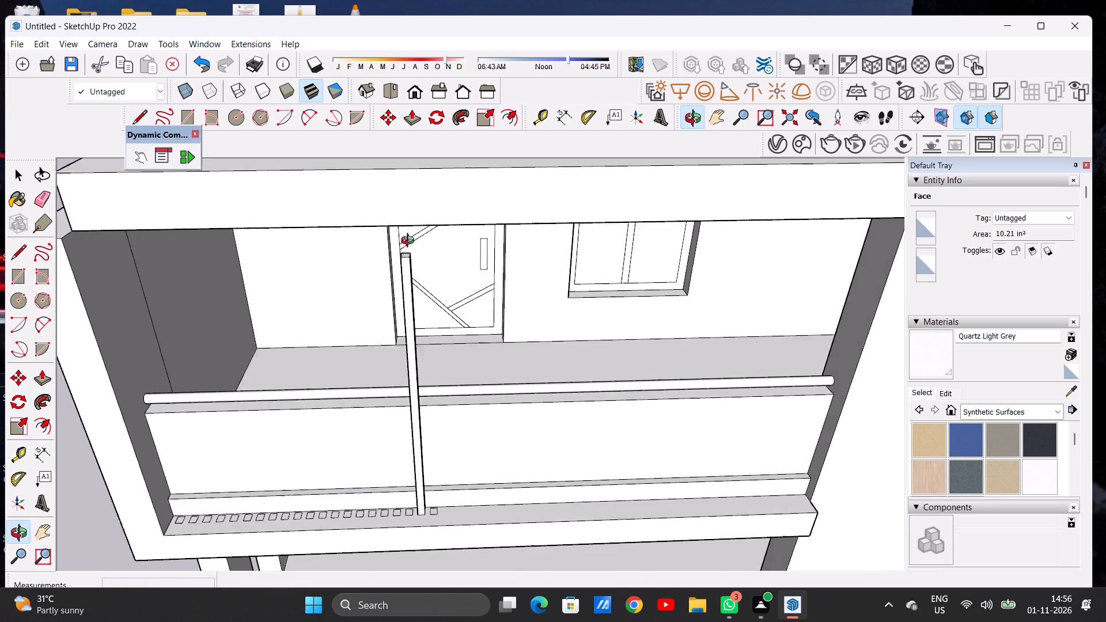
{"action": "middle_click_drag", "start_coordinate": [410, 242], "coordinate": [408, 219]}
{"action": "scroll", "coordinate": [416, 207], "scroll_direction": "up", "scroll_amount": 5}
{"action": "scroll", "coordinate": [395, 222], "scroll_direction": "down", "scroll_amount": 3}
{"action": "scroll", "coordinate": [396, 227], "scroll_direction": "up", "scroll_amount": 1}
{"action": "scroll", "coordinate": [396, 227], "scroll_direction": "down", "scroll_amount": 2}
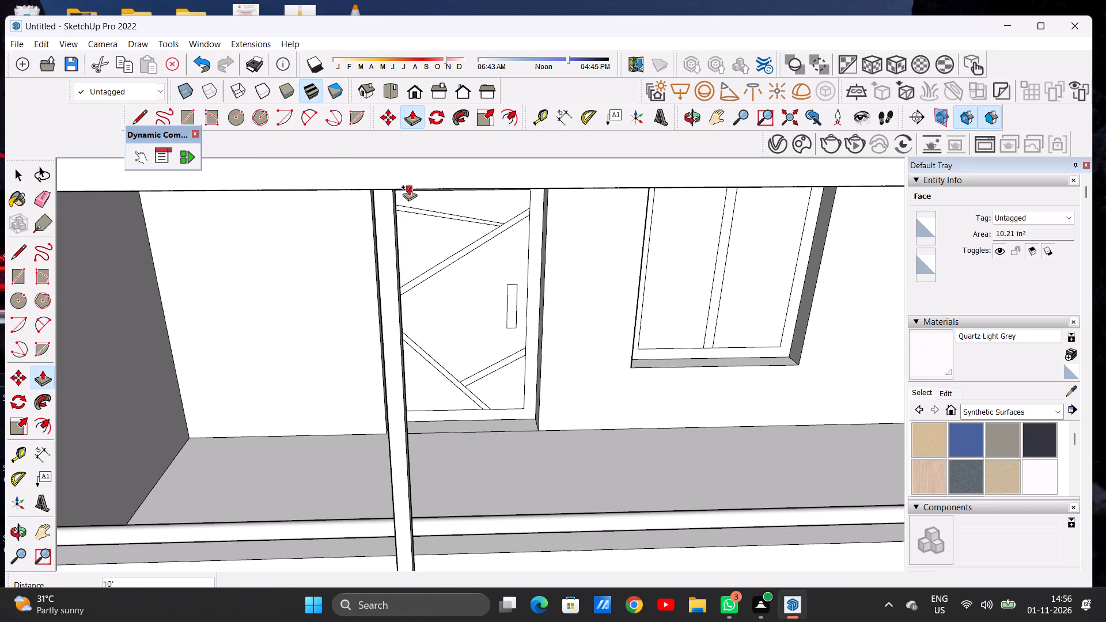
{"action": "left_click", "coordinate": [392, 189]}
Extrude the rectangle beside the first slat, on its side-wall side, up 10' to the roof slab's underside.
{"action": "scroll", "coordinate": [411, 240], "scroll_direction": "down", "scroll_amount": 14}
{"action": "middle_click_drag", "start_coordinate": [415, 367], "coordinate": [406, 372]}
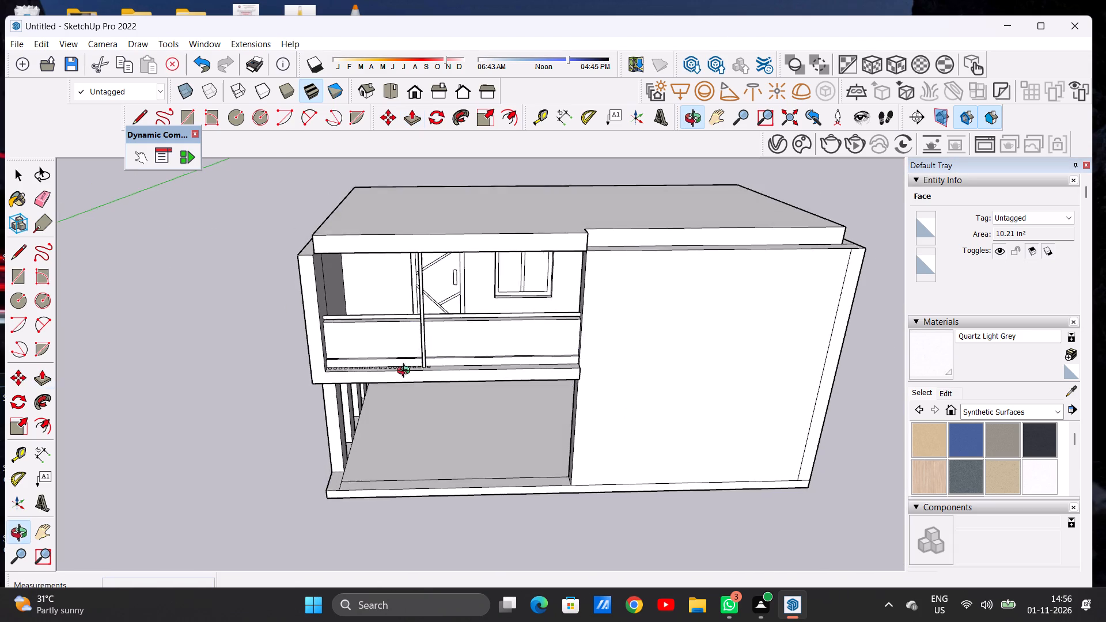
{"action": "middle_click_drag", "start_coordinate": [406, 372], "coordinate": [399, 465]}
{"action": "scroll", "coordinate": [412, 376], "scroll_direction": "up", "scroll_amount": 7}
{"action": "scroll", "coordinate": [416, 377], "scroll_direction": "down", "scroll_amount": 1}
{"action": "scroll", "coordinate": [416, 392], "scroll_direction": "up", "scroll_amount": 20}
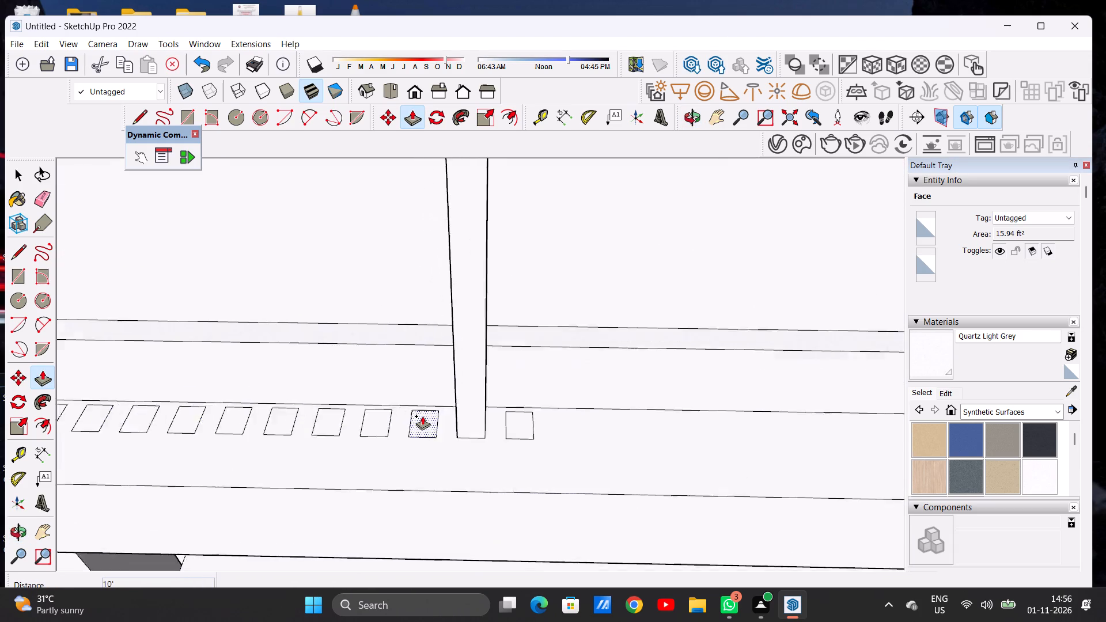
{"action": "scroll", "coordinate": [422, 416], "scroll_direction": "up", "scroll_amount": 2}
{"action": "left_click", "coordinate": [422, 423]}
{"action": "scroll", "coordinate": [441, 364], "scroll_direction": "down", "scroll_amount": 11}
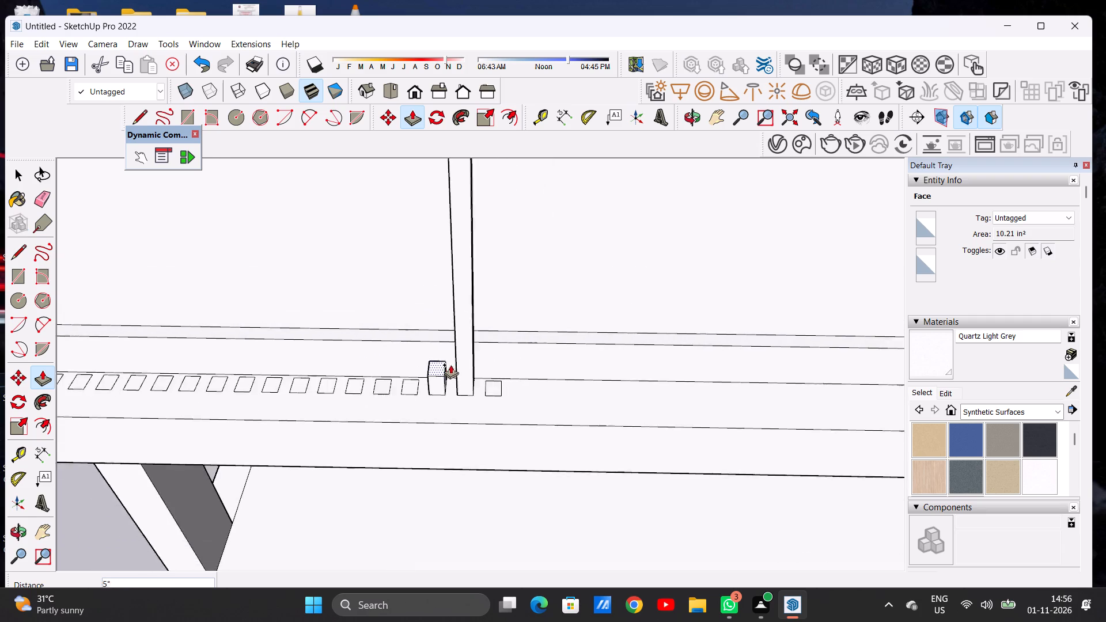
{"action": "scroll", "coordinate": [450, 365], "scroll_direction": "down", "scroll_amount": 10}
{"action": "scroll", "coordinate": [457, 364], "scroll_direction": "up", "scroll_amount": 1}
{"action": "scroll", "coordinate": [457, 364], "scroll_direction": "down", "scroll_amount": 7}
{"action": "scroll", "coordinate": [453, 357], "scroll_direction": "up", "scroll_amount": 1}
{"action": "scroll", "coordinate": [453, 357], "scroll_direction": "down", "scroll_amount": 1}
{"action": "scroll", "coordinate": [449, 176], "scroll_direction": "up", "scroll_amount": 4}
{"action": "scroll", "coordinate": [449, 176], "scroll_direction": "down", "scroll_amount": 1}
{"action": "scroll", "coordinate": [449, 177], "scroll_direction": "up", "scroll_amount": 2}
{"action": "middle_click_drag", "start_coordinate": [449, 218], "coordinate": [439, 129]}
{"action": "scroll", "coordinate": [438, 187], "scroll_direction": "up", "scroll_amount": 1}
{"action": "scroll", "coordinate": [442, 241], "scroll_direction": "down", "scroll_amount": 13}
{"action": "scroll", "coordinate": [446, 218], "scroll_direction": "up", "scroll_amount": 4}
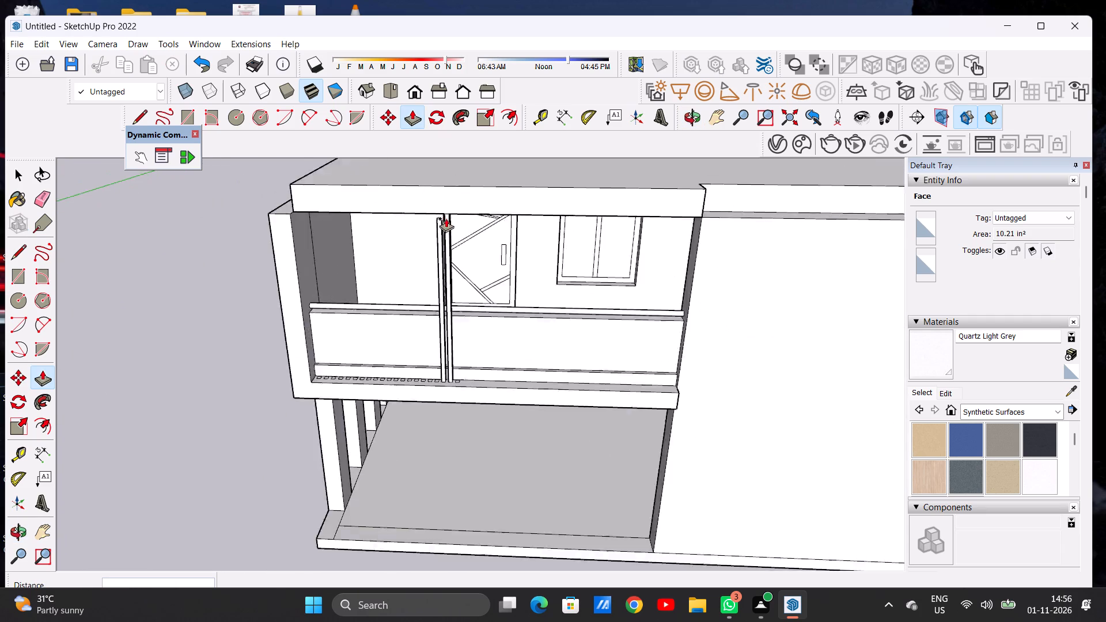
{"action": "scroll", "coordinate": [446, 218], "scroll_direction": "up", "scroll_amount": 12}
{"action": "left_click", "coordinate": [447, 207]}
Extrude the third slat from the adjacent ledge rectangle toward the side wall, 10' up to the roof slab.
{"action": "scroll", "coordinate": [447, 207], "scroll_direction": "down", "scroll_amount": 8}
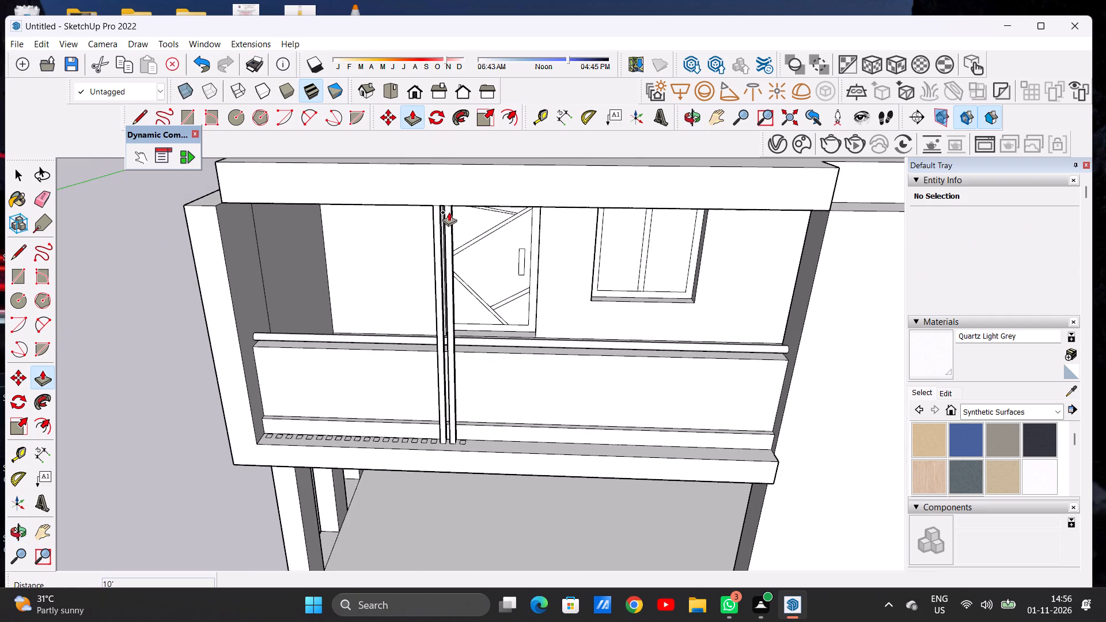
{"action": "middle_click_drag", "start_coordinate": [410, 445], "coordinate": [391, 537]}
{"action": "scroll", "coordinate": [412, 469], "scroll_direction": "up", "scroll_amount": 13}
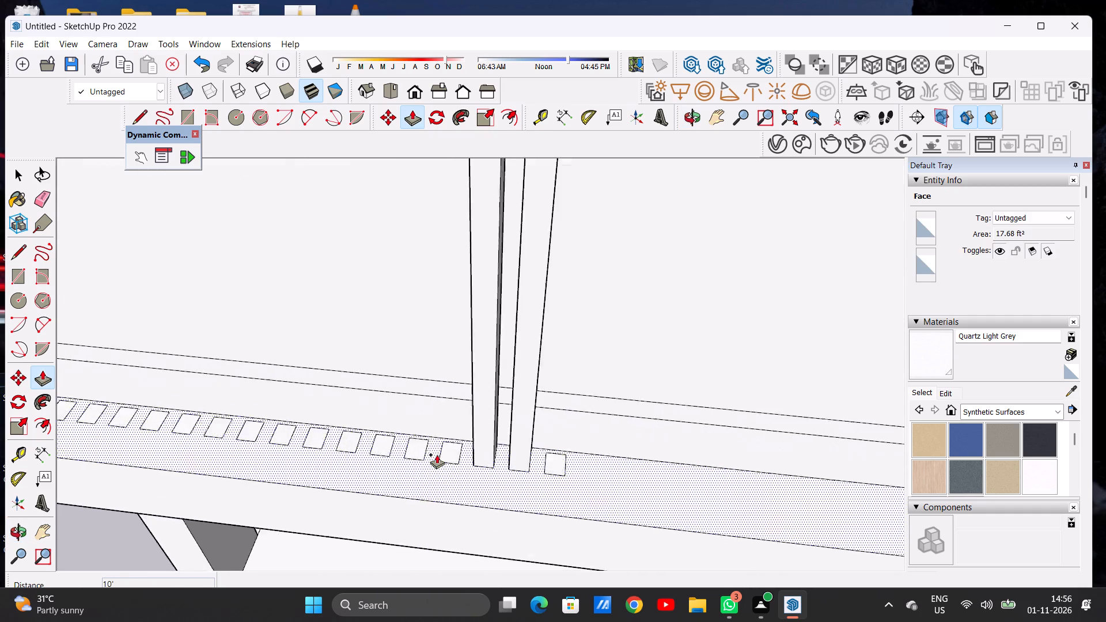
{"action": "scroll", "coordinate": [437, 454], "scroll_direction": "up", "scroll_amount": 8}
{"action": "left_click", "coordinate": [457, 451]}
{"action": "scroll", "coordinate": [469, 381], "scroll_direction": "down", "scroll_amount": 8}
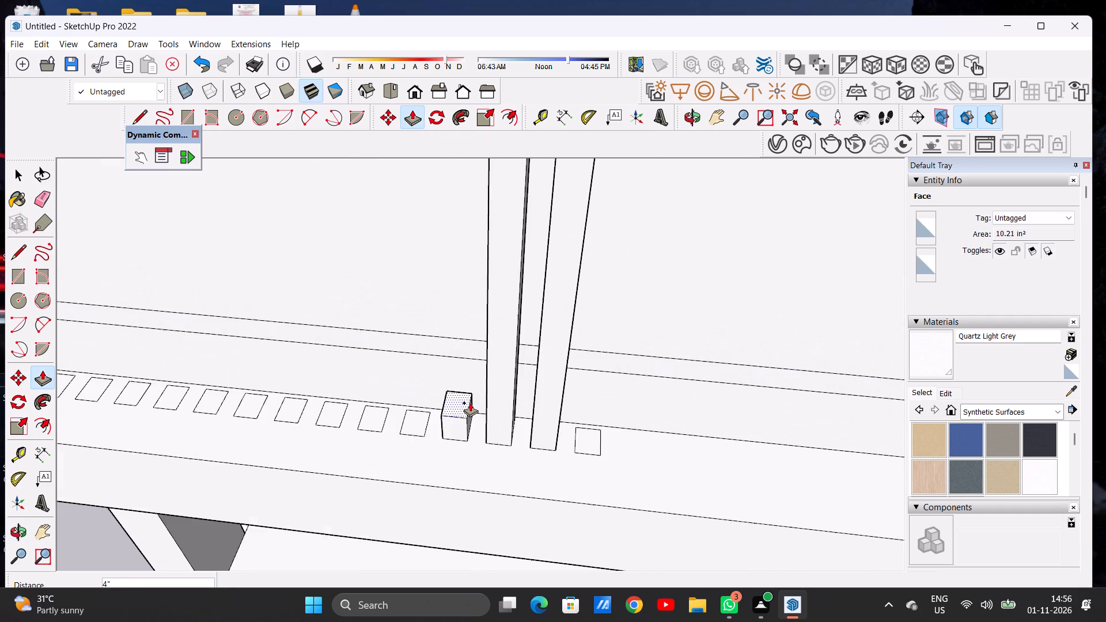
{"action": "scroll", "coordinate": [470, 403], "scroll_direction": "down", "scroll_amount": 20}
{"action": "scroll", "coordinate": [470, 403], "scroll_direction": "down", "scroll_amount": 4}
{"action": "scroll", "coordinate": [480, 308], "scroll_direction": "up", "scroll_amount": 1}
{"action": "scroll", "coordinate": [480, 308], "scroll_direction": "down", "scroll_amount": 1}
{"action": "scroll", "coordinate": [480, 308], "scroll_direction": "up", "scroll_amount": 4}
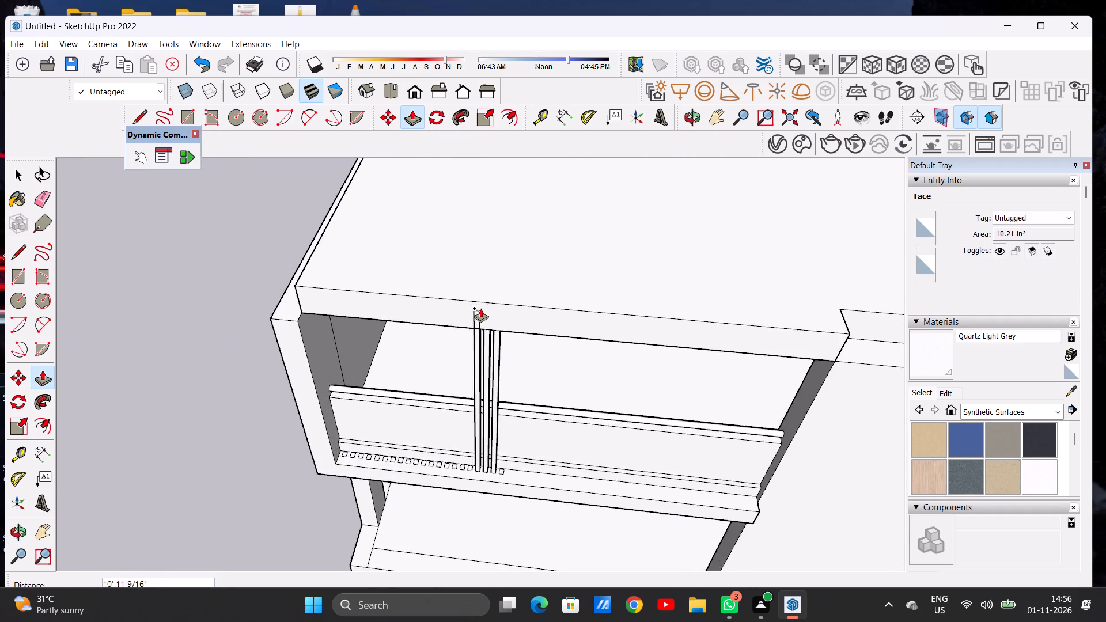
{"action": "scroll", "coordinate": [480, 308], "scroll_direction": "up", "scroll_amount": 3}
{"action": "scroll", "coordinate": [481, 324], "scroll_direction": "down", "scroll_amount": 1}
{"action": "scroll", "coordinate": [481, 326], "scroll_direction": "up", "scroll_amount": 4}
{"action": "middle_click_drag", "start_coordinate": [477, 346], "coordinate": [480, 296]}
{"action": "scroll", "coordinate": [491, 273], "scroll_direction": "up", "scroll_amount": 6}
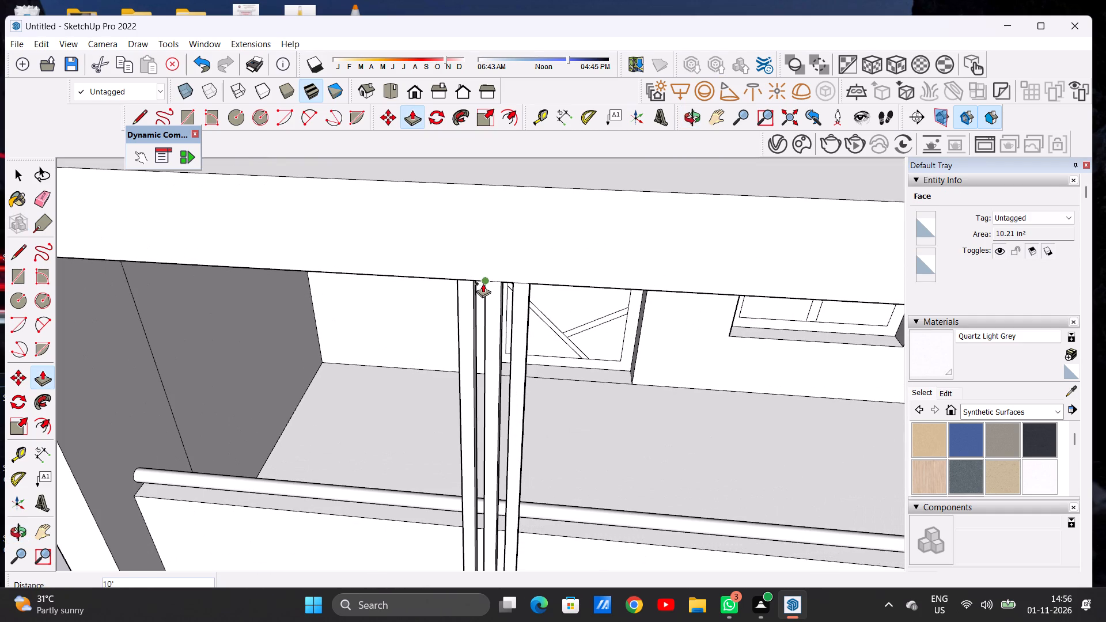
{"action": "left_click", "coordinate": [483, 283]}
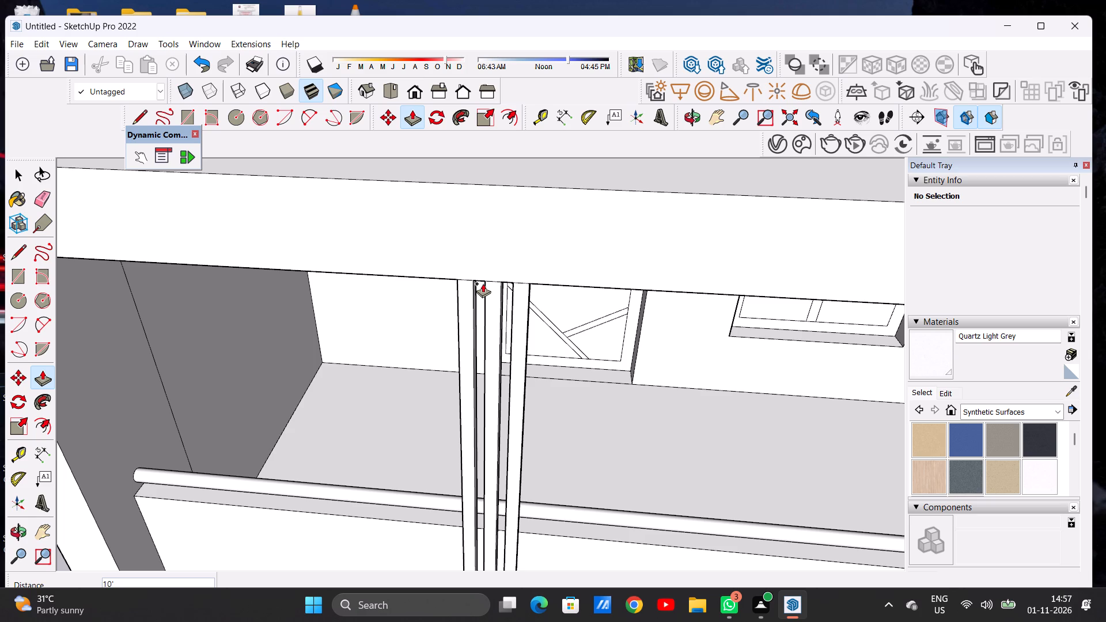
Extrude the fourth slat from the adjacent flat rectangle, raising it 10' to match the neighbouring slats' tops.
{"action": "scroll", "coordinate": [497, 347], "scroll_direction": "down", "scroll_amount": 13}
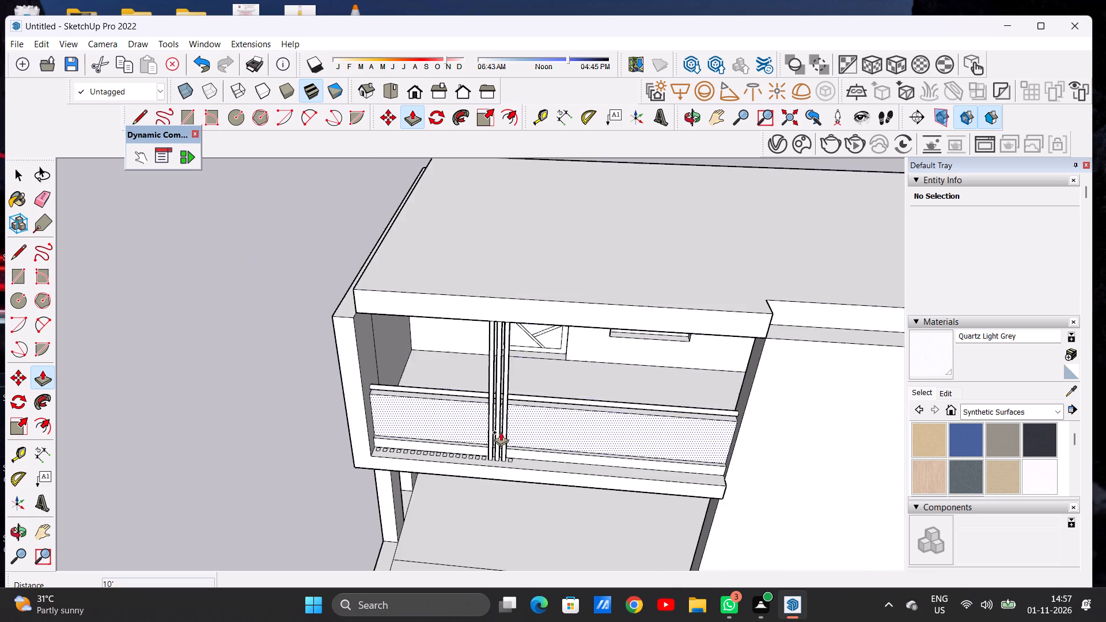
{"action": "scroll", "coordinate": [500, 439], "scroll_direction": "up", "scroll_amount": 5}
{"action": "scroll", "coordinate": [477, 458], "scroll_direction": "down", "scroll_amount": 1}
{"action": "scroll", "coordinate": [477, 456], "scroll_direction": "up", "scroll_amount": 17}
{"action": "scroll", "coordinate": [475, 476], "scroll_direction": "down", "scroll_amount": 2}
{"action": "scroll", "coordinate": [475, 476], "scroll_direction": "up", "scroll_amount": 3}
{"action": "left_click", "coordinate": [470, 484]}
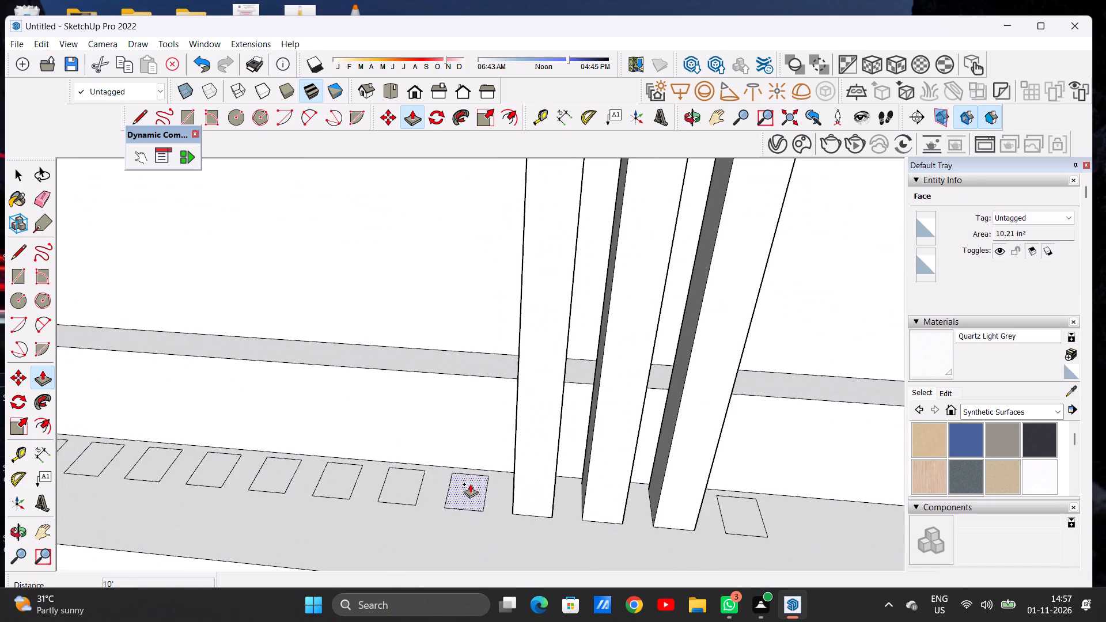
{"action": "scroll", "coordinate": [482, 422], "scroll_direction": "down", "scroll_amount": 20}
{"action": "scroll", "coordinate": [482, 422], "scroll_direction": "down", "scroll_amount": 8}
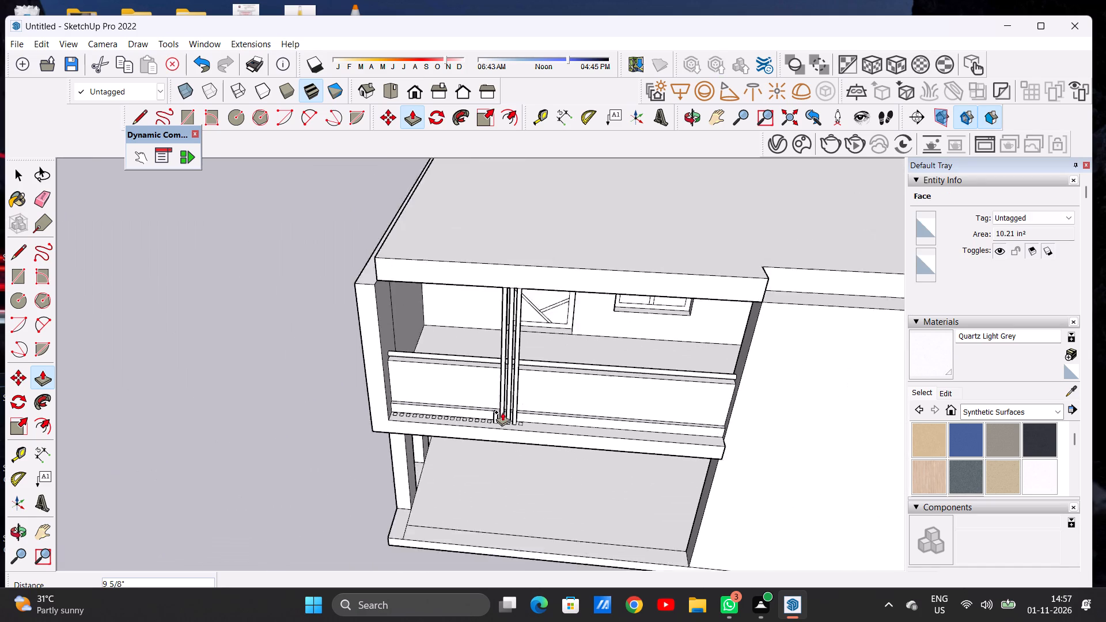
{"action": "scroll", "coordinate": [512, 304], "scroll_direction": "up", "scroll_amount": 5}
{"action": "scroll", "coordinate": [506, 313], "scroll_direction": "down", "scroll_amount": 1}
{"action": "scroll", "coordinate": [506, 313], "scroll_direction": "up", "scroll_amount": 13}
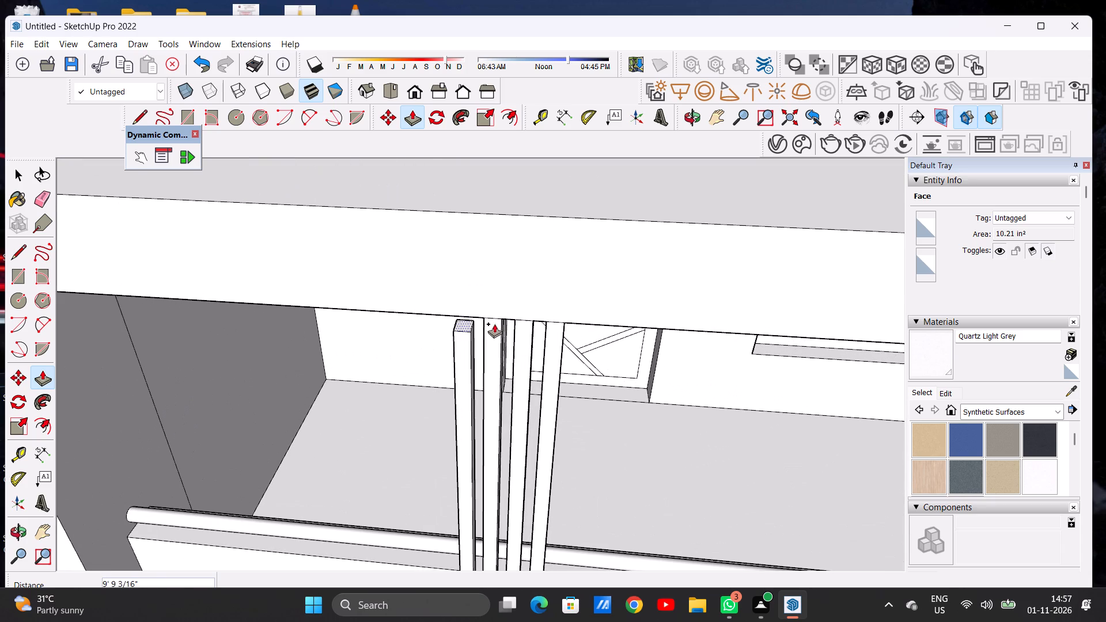
{"action": "left_click", "coordinate": [485, 322]}
Extrude the fifth slat from the flat rectangle beside the raised slats, 10' up to the roof slab's underside.
{"action": "scroll", "coordinate": [506, 324], "scroll_direction": "down", "scroll_amount": 13}
{"action": "middle_click_drag", "start_coordinate": [507, 435], "coordinate": [500, 496]}
{"action": "scroll", "coordinate": [494, 446], "scroll_direction": "up", "scroll_amount": 15}
{"action": "scroll", "coordinate": [480, 447], "scroll_direction": "down", "scroll_amount": 1}
{"action": "scroll", "coordinate": [464, 452], "scroll_direction": "up", "scroll_amount": 8}
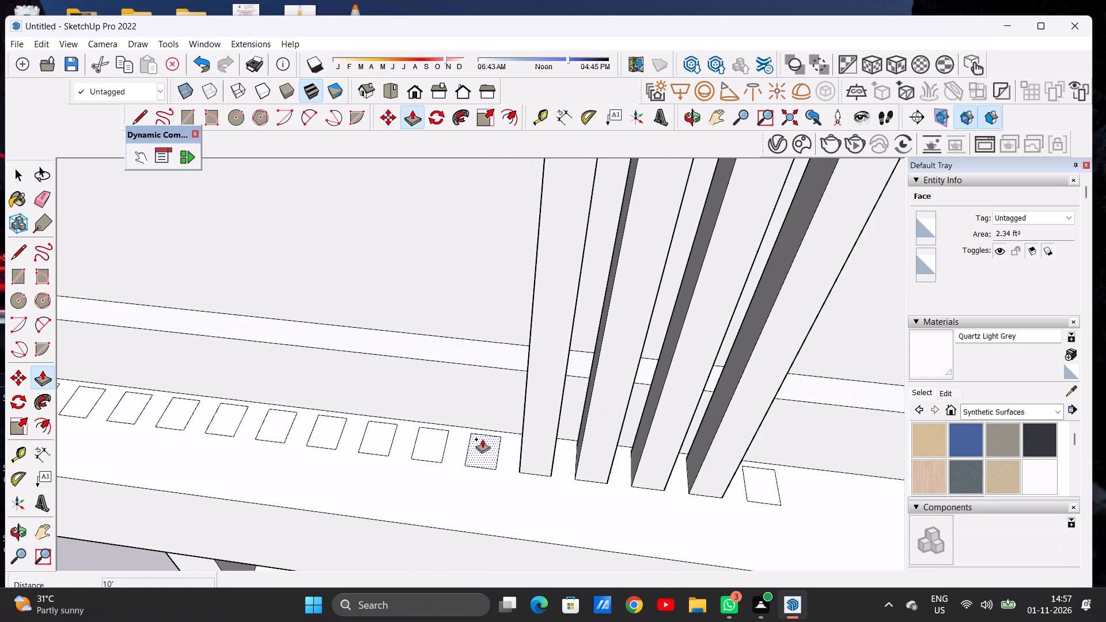
{"action": "left_click", "coordinate": [486, 442]}
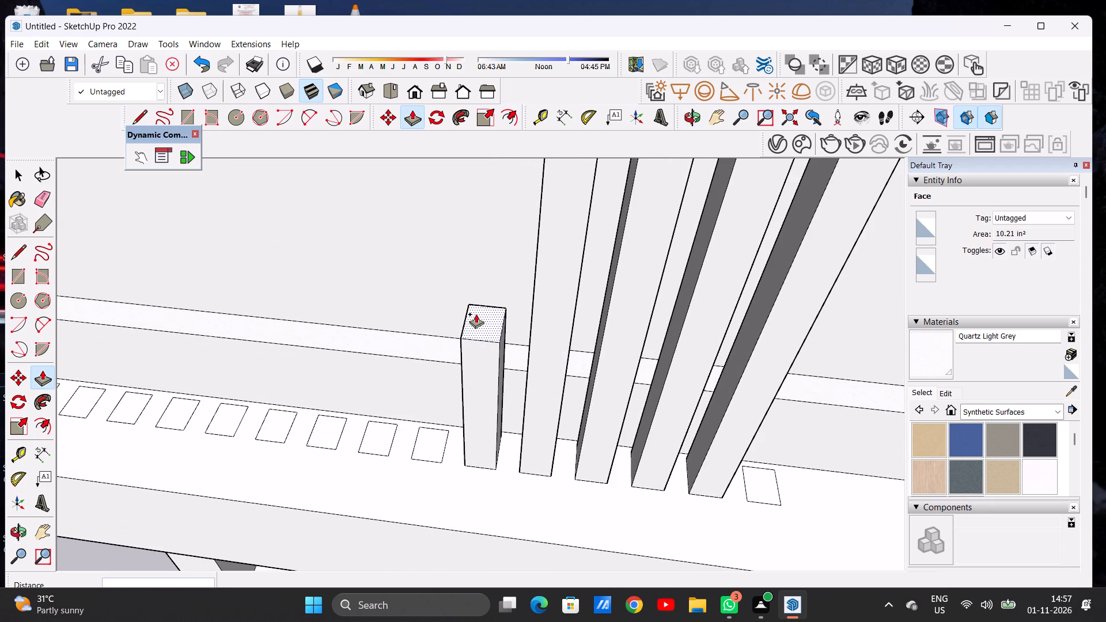
{"action": "scroll", "coordinate": [474, 284], "scroll_direction": "down", "scroll_amount": 9}
{"action": "scroll", "coordinate": [486, 304], "scroll_direction": "up", "scroll_amount": 1}
{"action": "scroll", "coordinate": [486, 304], "scroll_direction": "down", "scroll_amount": 15}
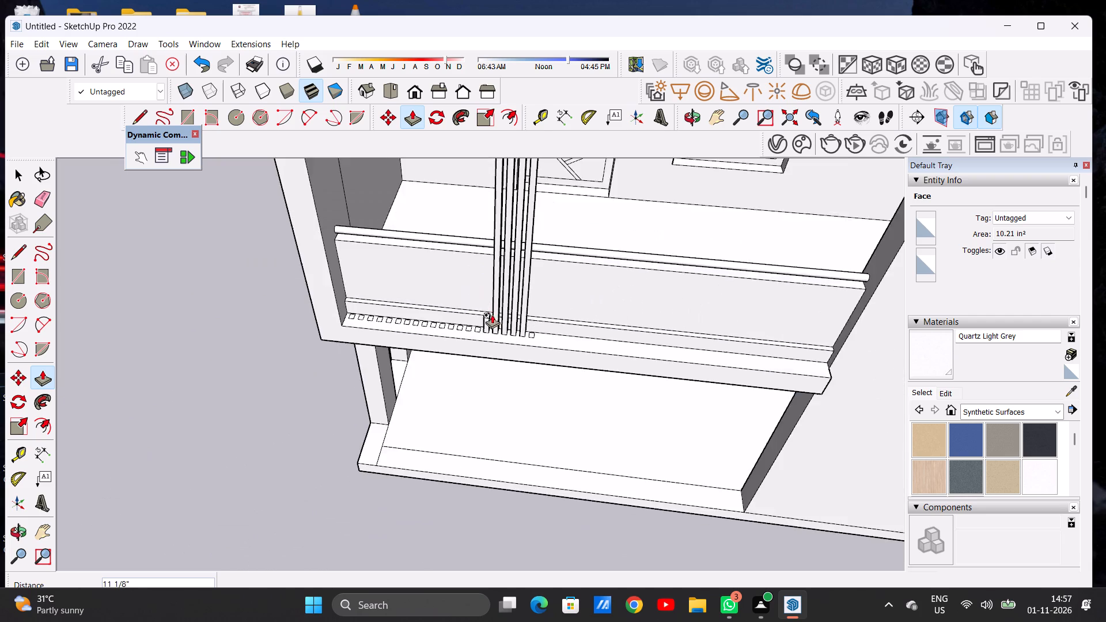
{"action": "scroll", "coordinate": [496, 290], "scroll_direction": "down", "scroll_amount": 6}
{"action": "scroll", "coordinate": [497, 222], "scroll_direction": "up", "scroll_amount": 2}
{"action": "scroll", "coordinate": [493, 230], "scroll_direction": "down", "scroll_amount": 1}
{"action": "scroll", "coordinate": [493, 231], "scroll_direction": "up", "scroll_amount": 14}
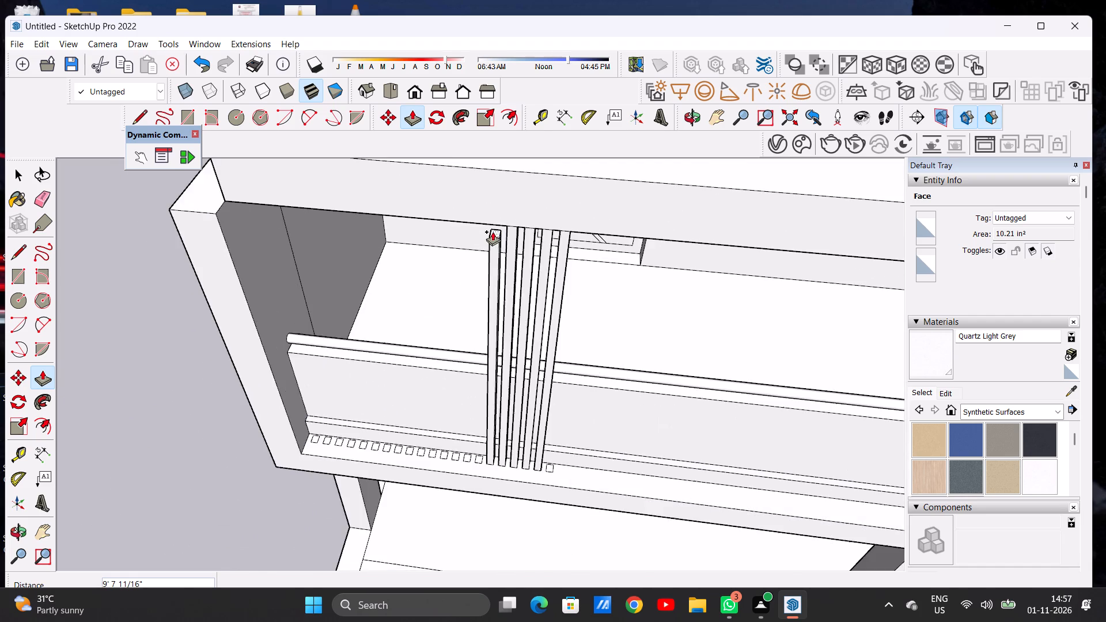
{"action": "scroll", "coordinate": [493, 232], "scroll_direction": "up", "scroll_amount": 5}
{"action": "left_click", "coordinate": [524, 222]}
Extrude the sixth slat from the flat rectangle closest to the raised group, 10' up to the roof slab.
{"action": "scroll", "coordinate": [529, 224], "scroll_direction": "down", "scroll_amount": 8}
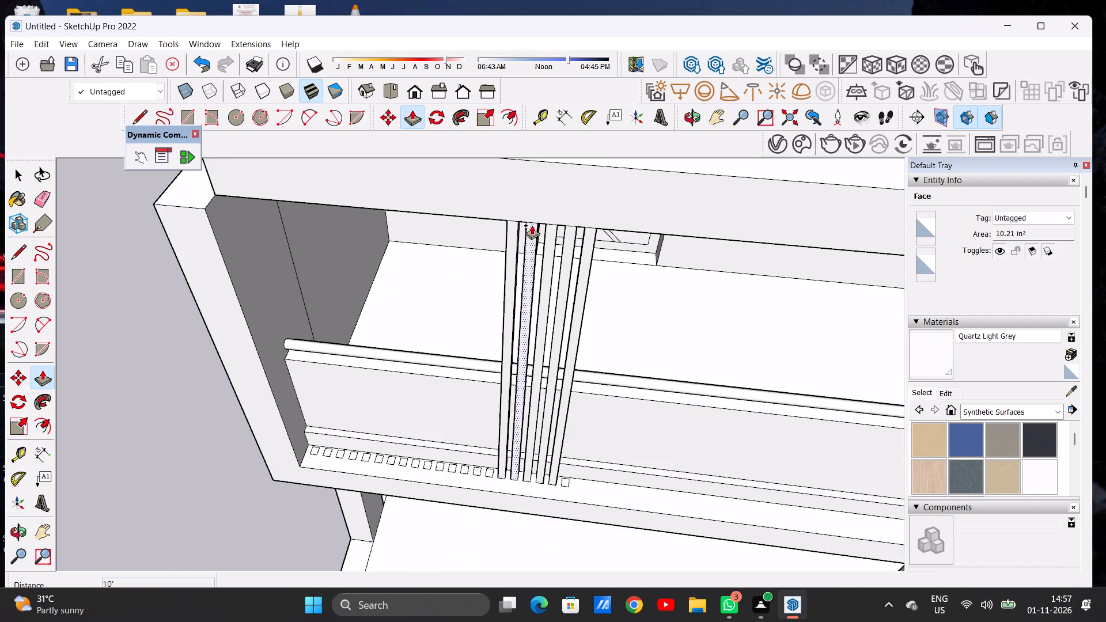
{"action": "scroll", "coordinate": [493, 471], "scroll_direction": "up", "scroll_amount": 6}
{"action": "scroll", "coordinate": [493, 471], "scroll_direction": "down", "scroll_amount": 1}
{"action": "scroll", "coordinate": [493, 471], "scroll_direction": "up", "scroll_amount": 6}
{"action": "scroll", "coordinate": [493, 471], "scroll_direction": "down", "scroll_amount": 2}
{"action": "scroll", "coordinate": [493, 471], "scroll_direction": "up", "scroll_amount": 5}
{"action": "left_click", "coordinate": [483, 481]}
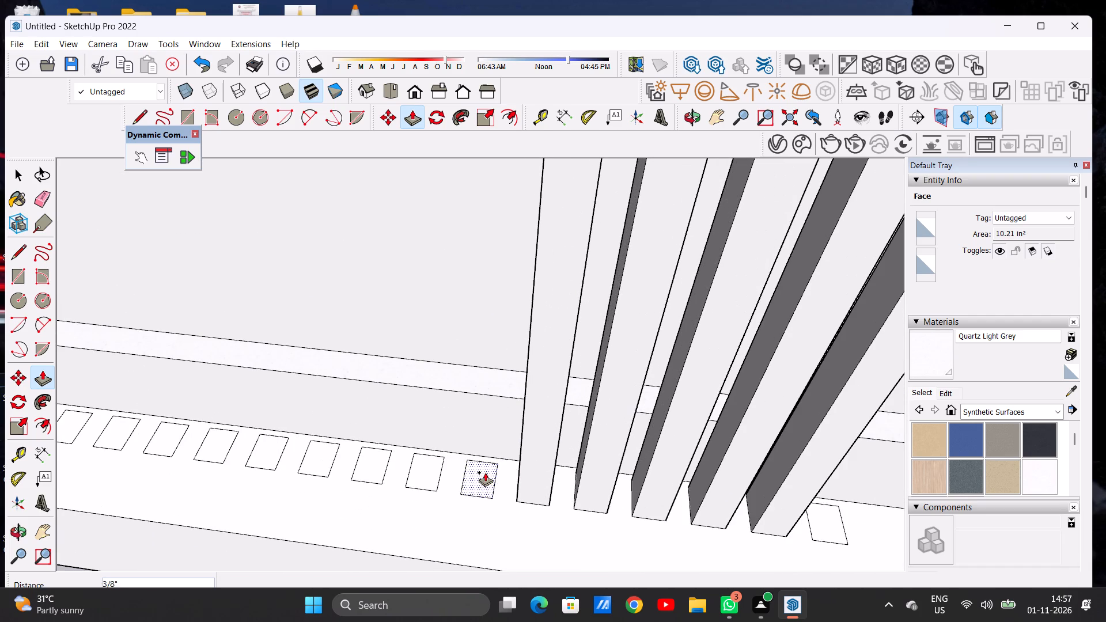
{"action": "scroll", "coordinate": [503, 437], "scroll_direction": "down", "scroll_amount": 20}
{"action": "scroll", "coordinate": [503, 437], "scroll_direction": "down", "scroll_amount": 3}
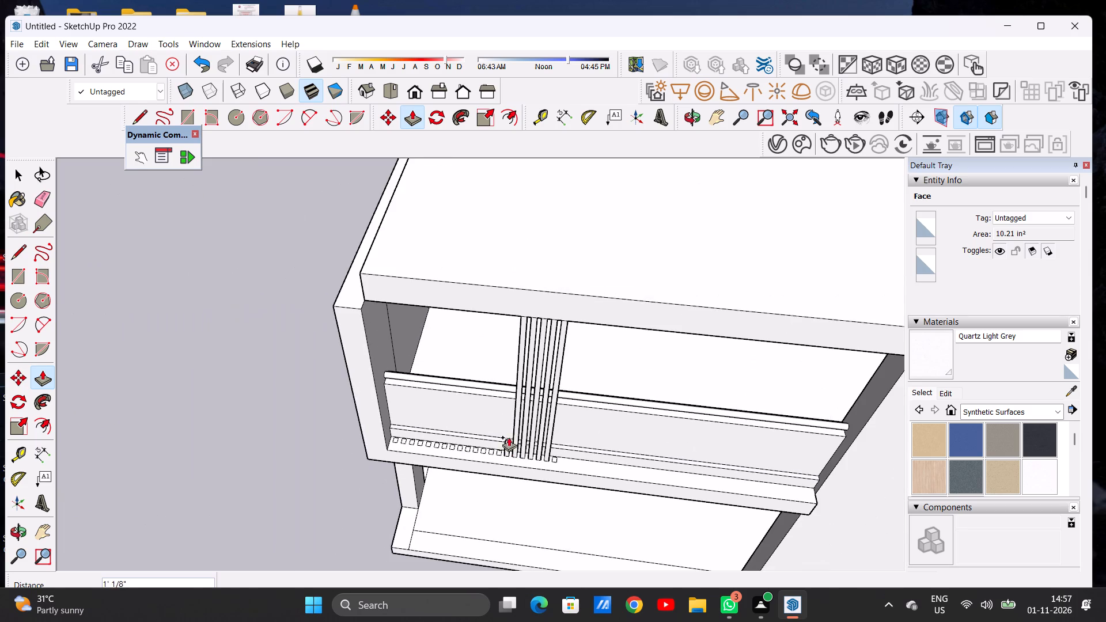
{"action": "scroll", "coordinate": [514, 316], "scroll_direction": "up", "scroll_amount": 11}
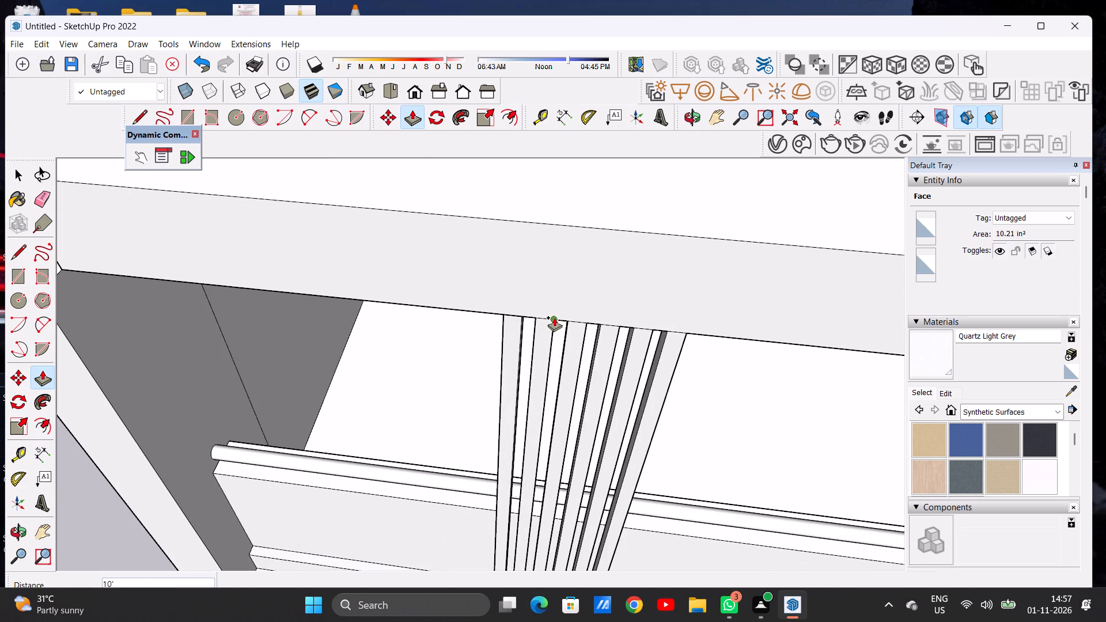
{"action": "left_click", "coordinate": [554, 317]}
Extrude the seventh slat from the adjacent ledge rectangle toward the side wall, 10' up to the roof slab's underside.
{"action": "scroll", "coordinate": [548, 314], "scroll_direction": "down", "scroll_amount": 6}
{"action": "scroll", "coordinate": [499, 523], "scroll_direction": "up", "scroll_amount": 5}
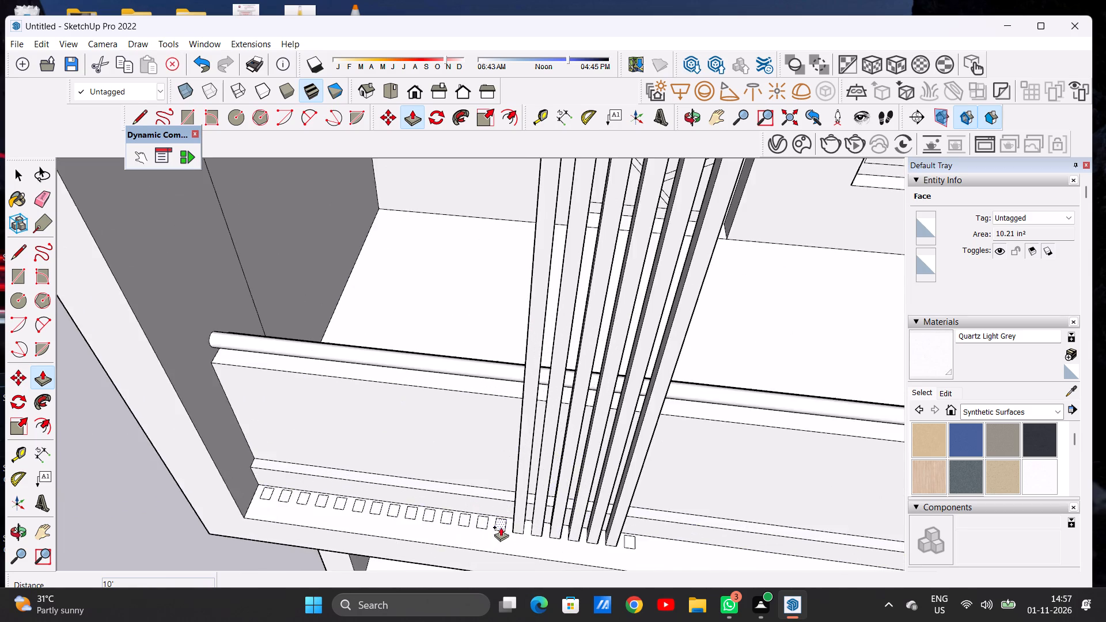
{"action": "scroll", "coordinate": [490, 509], "scroll_direction": "up", "scroll_amount": 9}
{"action": "left_click", "coordinate": [510, 538]}
{"action": "scroll", "coordinate": [522, 354], "scroll_direction": "down", "scroll_amount": 4}
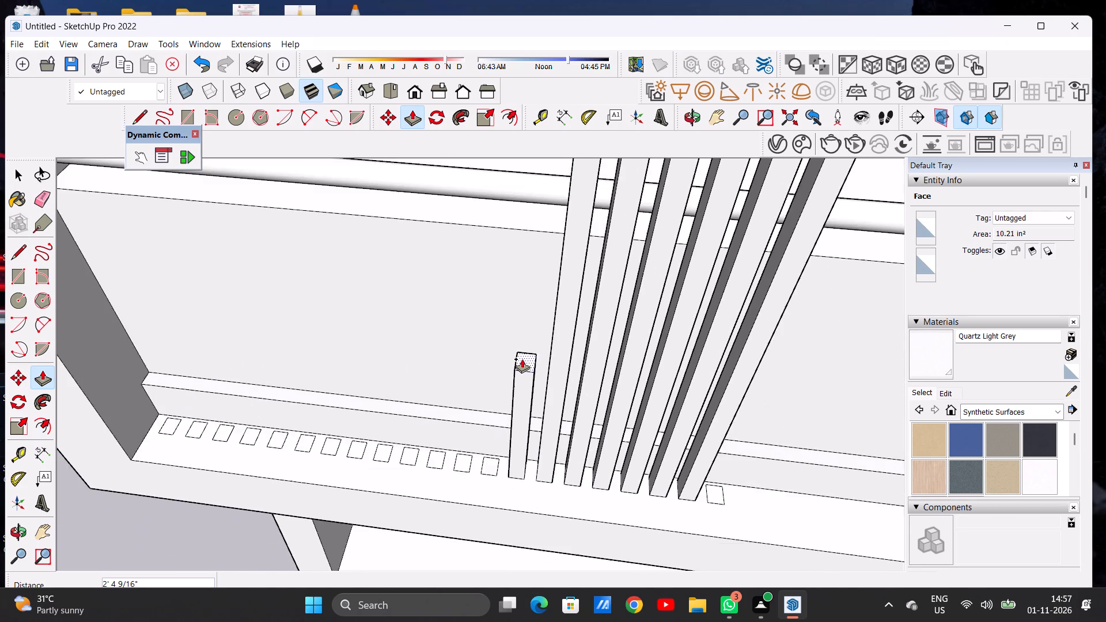
{"action": "scroll", "coordinate": [522, 359], "scroll_direction": "down", "scroll_amount": 18}
{"action": "scroll", "coordinate": [544, 203], "scroll_direction": "up", "scroll_amount": 6}
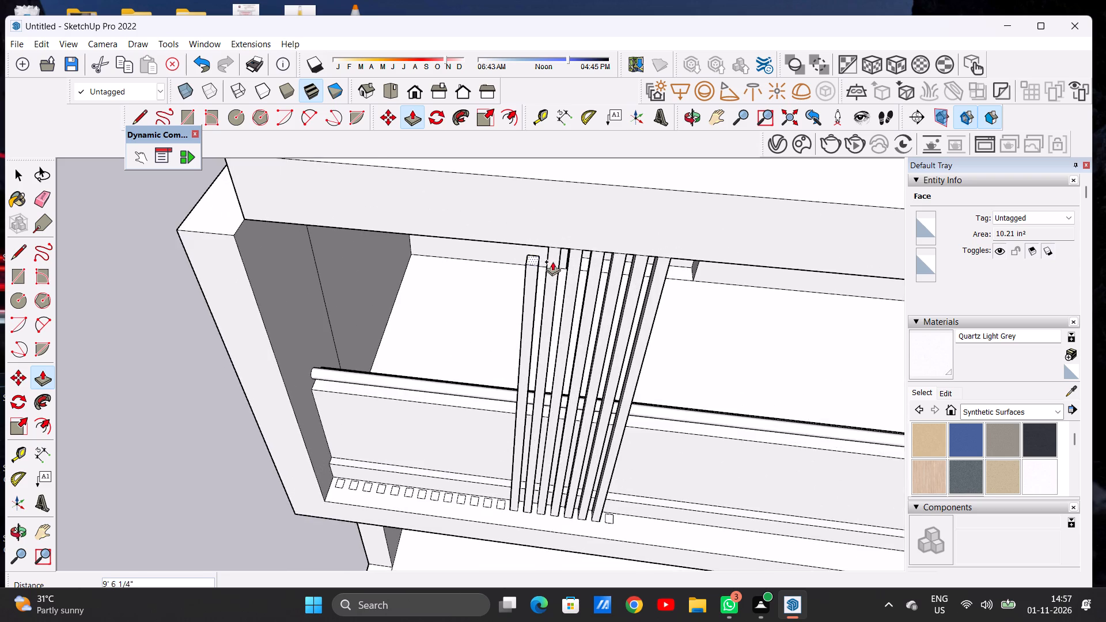
{"action": "scroll", "coordinate": [552, 261], "scroll_direction": "up", "scroll_amount": 7}
{"action": "left_click", "coordinate": [551, 230]}
Extrude the eighth slat from the flat ledge rectangle beside the raised slats, 10' up to the roof slab's underside.
{"action": "scroll", "coordinate": [552, 241], "scroll_direction": "down", "scroll_amount": 10}
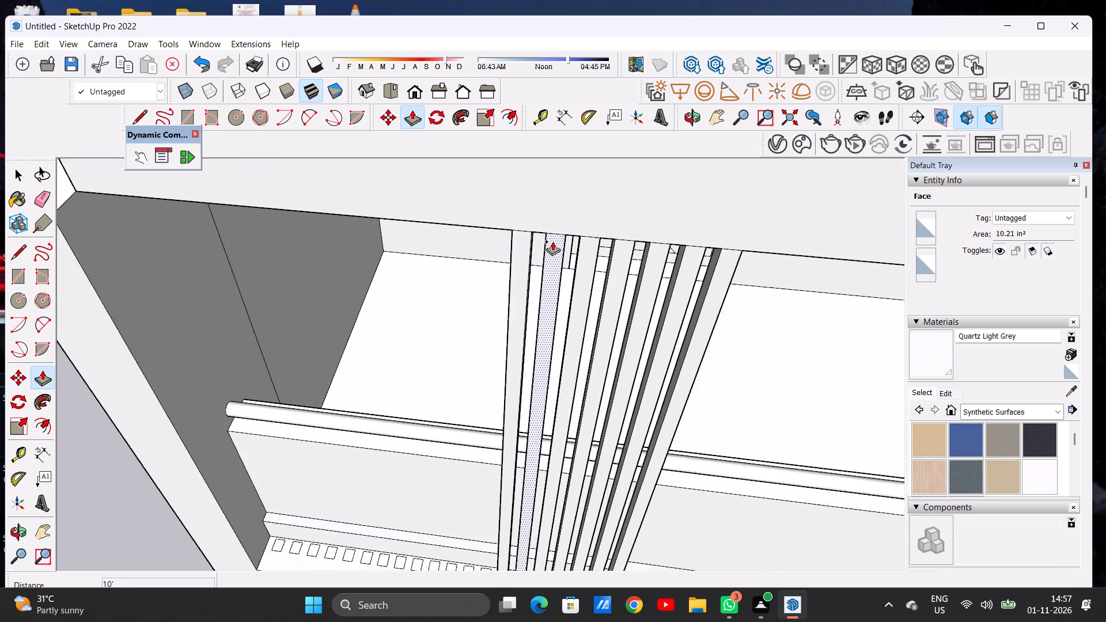
{"action": "scroll", "coordinate": [552, 241], "scroll_direction": "down", "scroll_amount": 5}
{"action": "scroll", "coordinate": [517, 468], "scroll_direction": "up", "scroll_amount": 8}
{"action": "scroll", "coordinate": [491, 459], "scroll_direction": "down", "scroll_amount": 1}
{"action": "scroll", "coordinate": [493, 462], "scroll_direction": "up", "scroll_amount": 8}
{"action": "scroll", "coordinate": [499, 465], "scroll_direction": "down", "scroll_amount": 1}
{"action": "scroll", "coordinate": [499, 465], "scroll_direction": "up", "scroll_amount": 1}
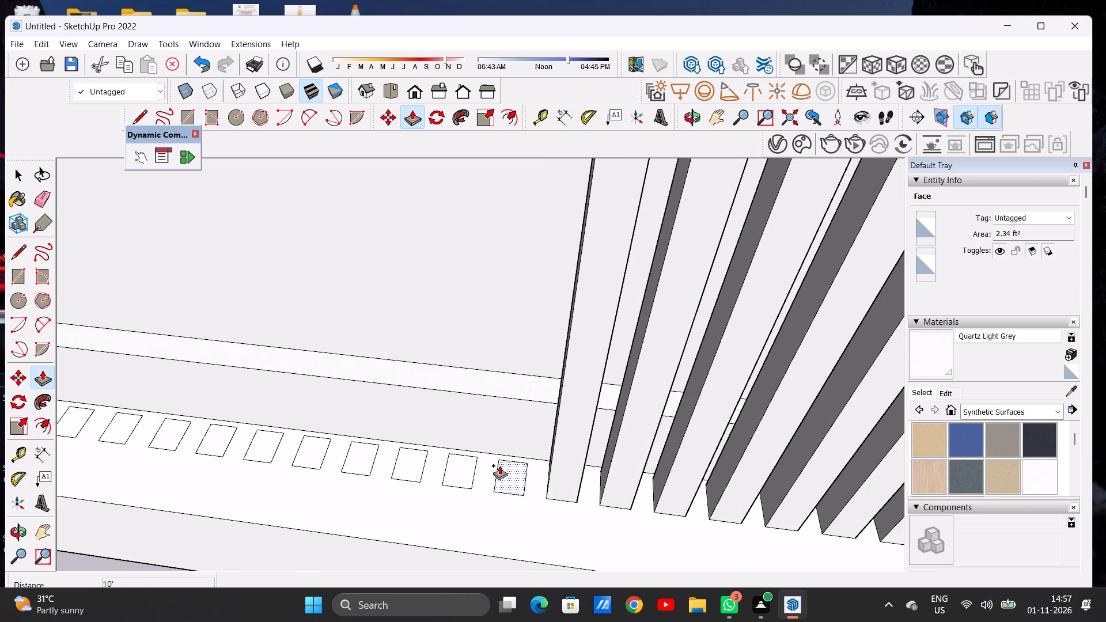
{"action": "left_click", "coordinate": [514, 477]}
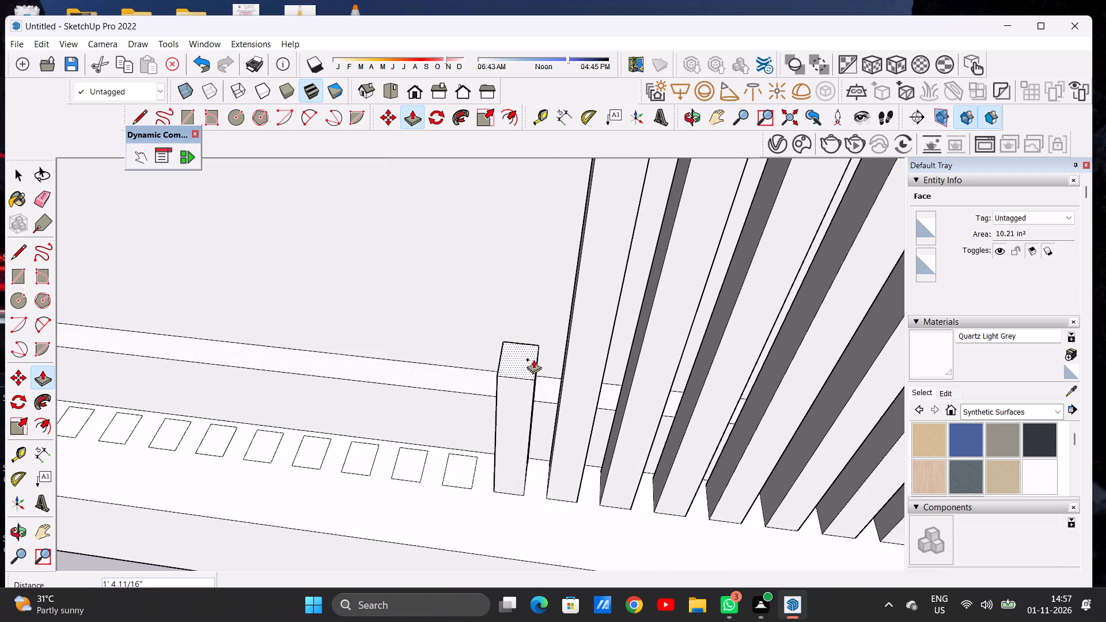
{"action": "scroll", "coordinate": [533, 370], "scroll_direction": "down", "scroll_amount": 20}
{"action": "scroll", "coordinate": [533, 370], "scroll_direction": "down", "scroll_amount": 5}
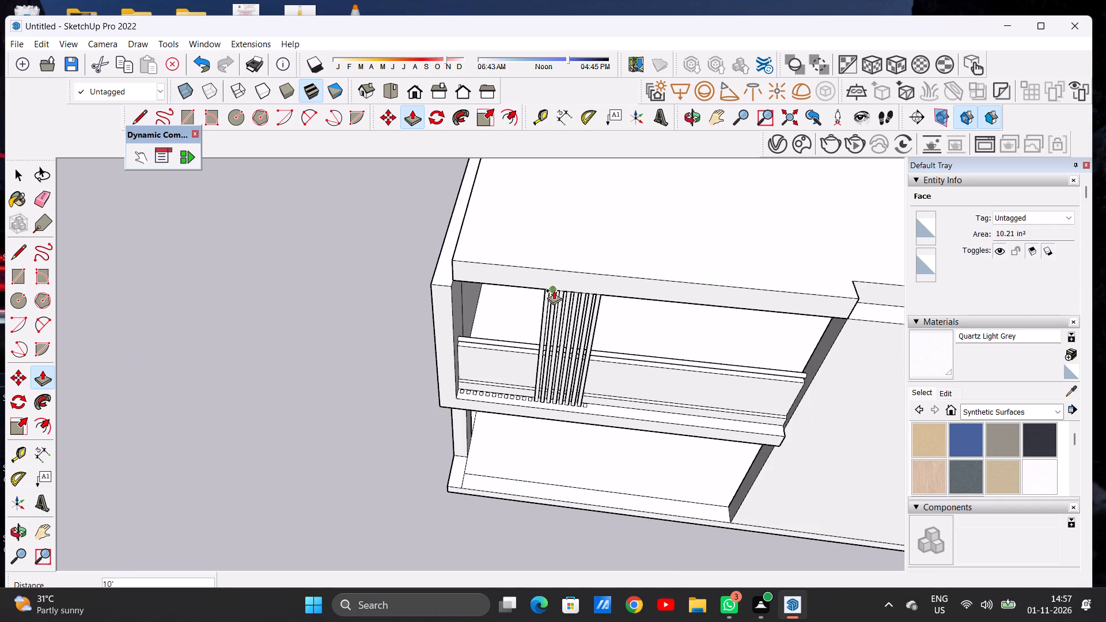
{"action": "scroll", "coordinate": [555, 284], "scroll_direction": "up", "scroll_amount": 6}
{"action": "scroll", "coordinate": [556, 288], "scroll_direction": "up", "scroll_amount": 15}
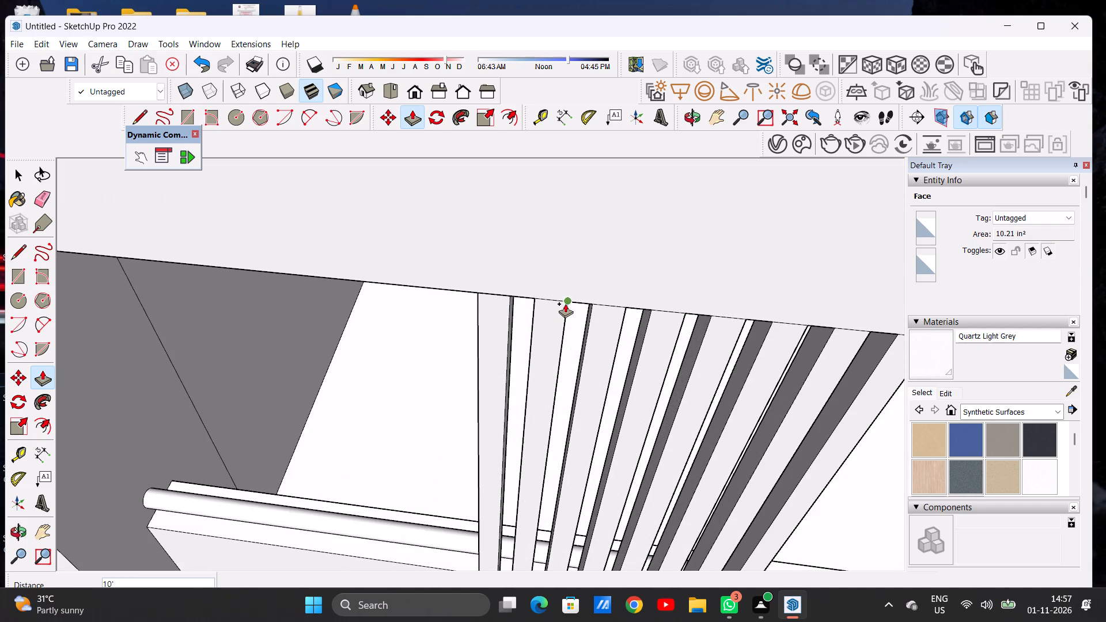
{"action": "left_click", "coordinate": [565, 304]}
Extrude the ninth slat from the adjacent ledge rectangle toward the side wall, raising it 10' to match the neighbouring slats.
{"action": "scroll", "coordinate": [563, 305], "scroll_direction": "down", "scroll_amount": 15}
{"action": "scroll", "coordinate": [528, 494], "scroll_direction": "up", "scroll_amount": 7}
{"action": "scroll", "coordinate": [493, 455], "scroll_direction": "down", "scroll_amount": 1}
{"action": "scroll", "coordinate": [493, 455], "scroll_direction": "up", "scroll_amount": 10}
{"action": "left_click", "coordinate": [513, 476]}
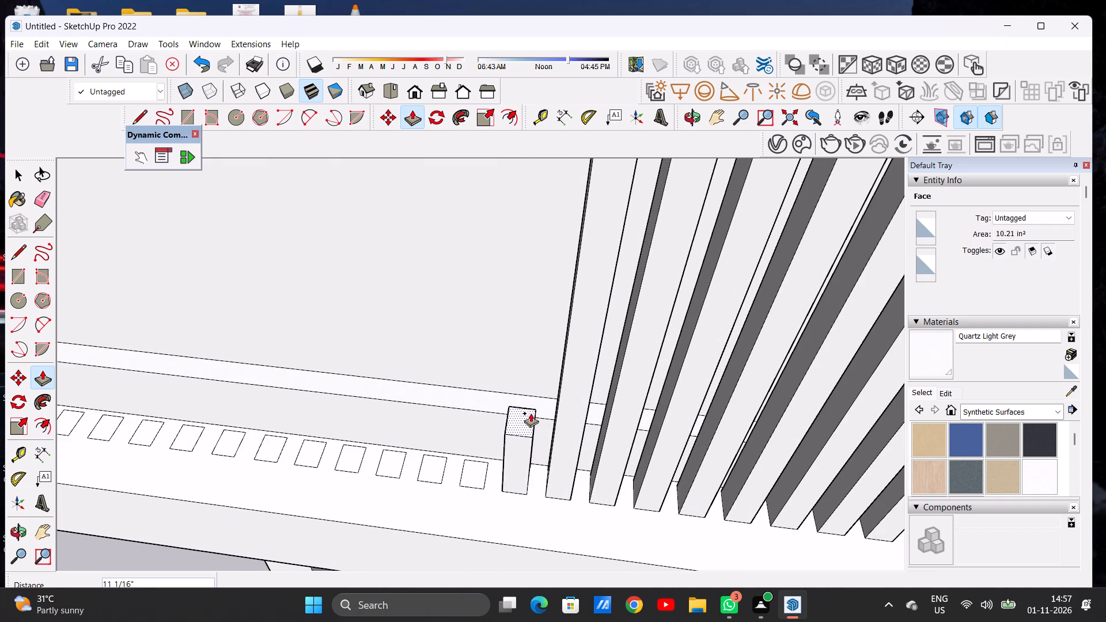
{"action": "scroll", "coordinate": [532, 389], "scroll_direction": "down", "scroll_amount": 19}
{"action": "scroll", "coordinate": [532, 403], "scroll_direction": "up", "scroll_amount": 1}
{"action": "scroll", "coordinate": [532, 403], "scroll_direction": "down", "scroll_amount": 1}
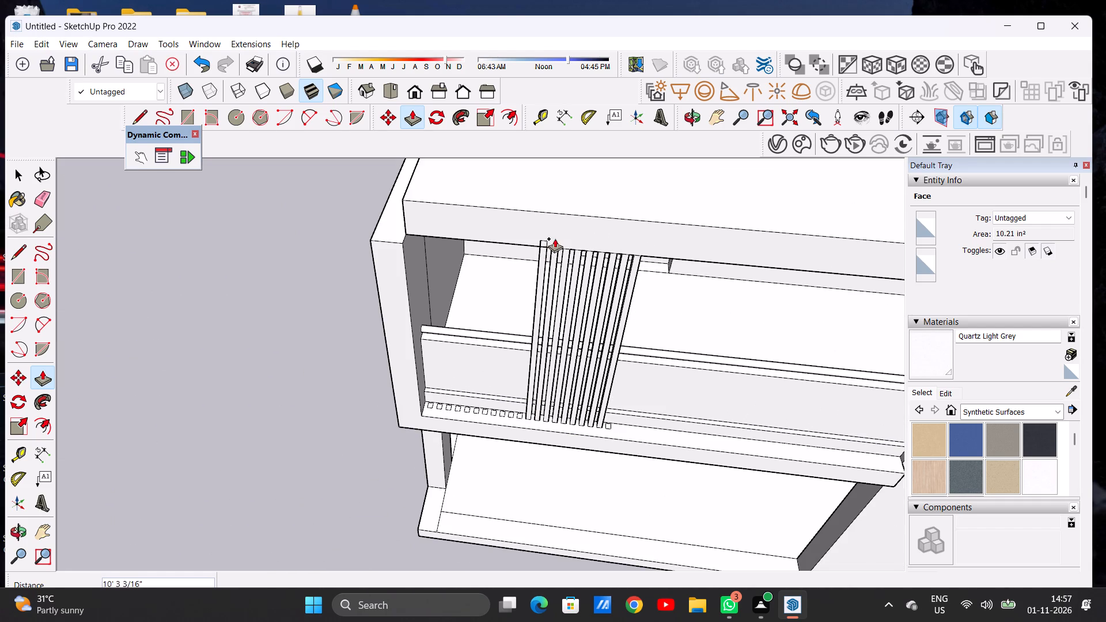
{"action": "scroll", "coordinate": [555, 238], "scroll_direction": "up", "scroll_amount": 12}
{"action": "left_click", "coordinate": [550, 254]}
Extrude the tenth slat from the flat rectangle closest to the raised group, 10' up to the roof slab's underside.
{"action": "scroll", "coordinate": [550, 254], "scroll_direction": "down", "scroll_amount": 5}
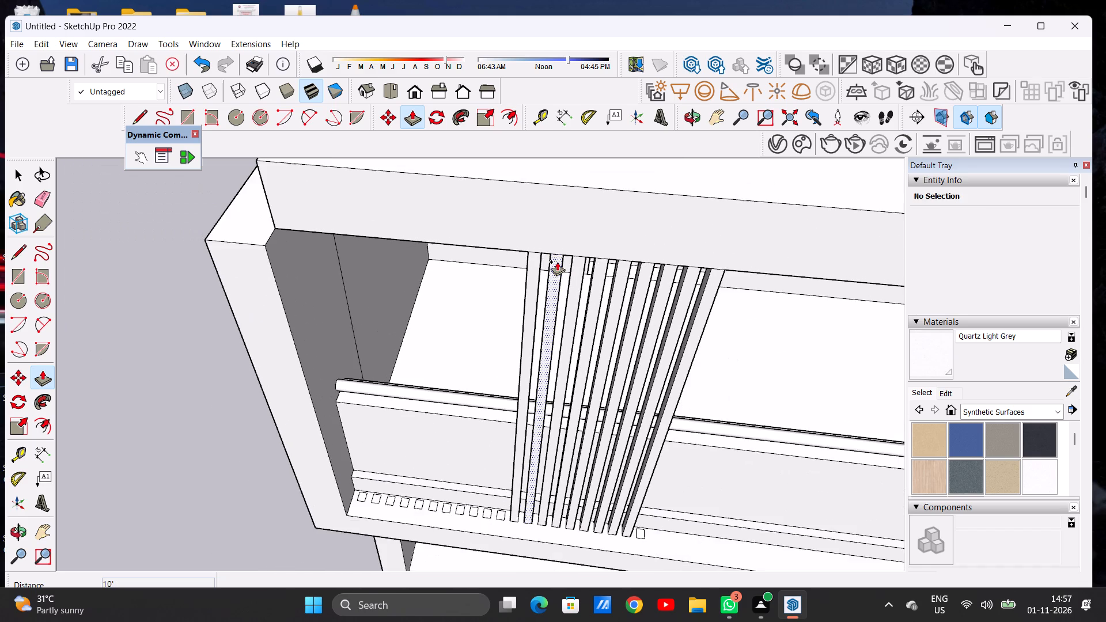
{"action": "scroll", "coordinate": [557, 261], "scroll_direction": "down", "scroll_amount": 1}
{"action": "scroll", "coordinate": [495, 509], "scroll_direction": "up", "scroll_amount": 10}
{"action": "scroll", "coordinate": [513, 491], "scroll_direction": "down", "scroll_amount": 1}
{"action": "scroll", "coordinate": [513, 491], "scroll_direction": "up", "scroll_amount": 1}
{"action": "scroll", "coordinate": [513, 491], "scroll_direction": "down", "scroll_amount": 1}
{"action": "scroll", "coordinate": [513, 491], "scroll_direction": "up", "scroll_amount": 7}
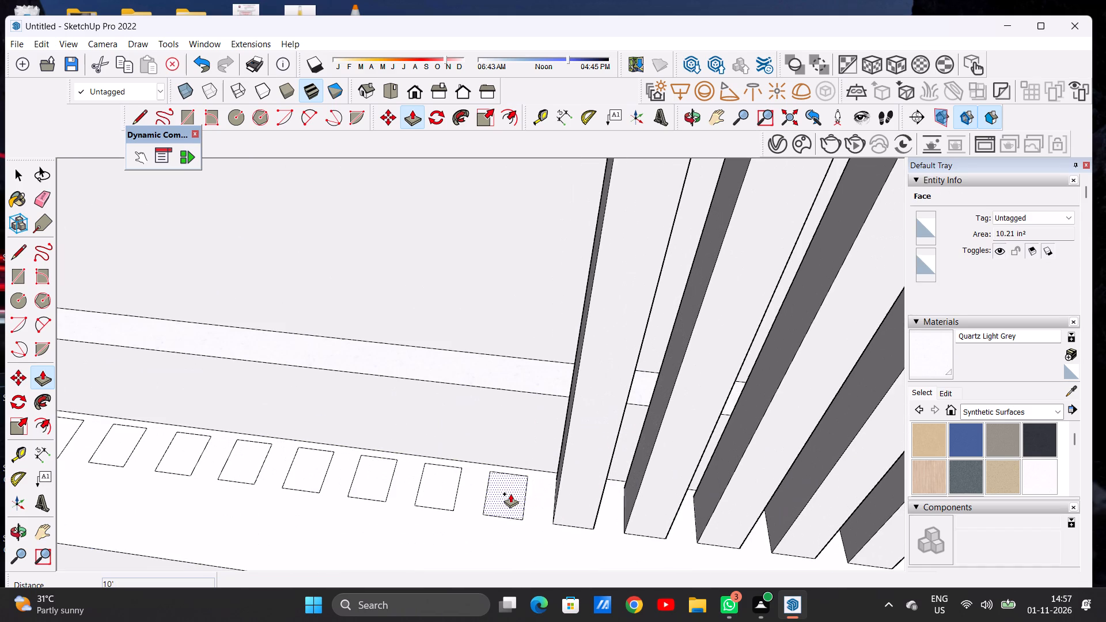
{"action": "left_click", "coordinate": [510, 494]}
{"action": "scroll", "coordinate": [527, 385], "scroll_direction": "down", "scroll_amount": 15}
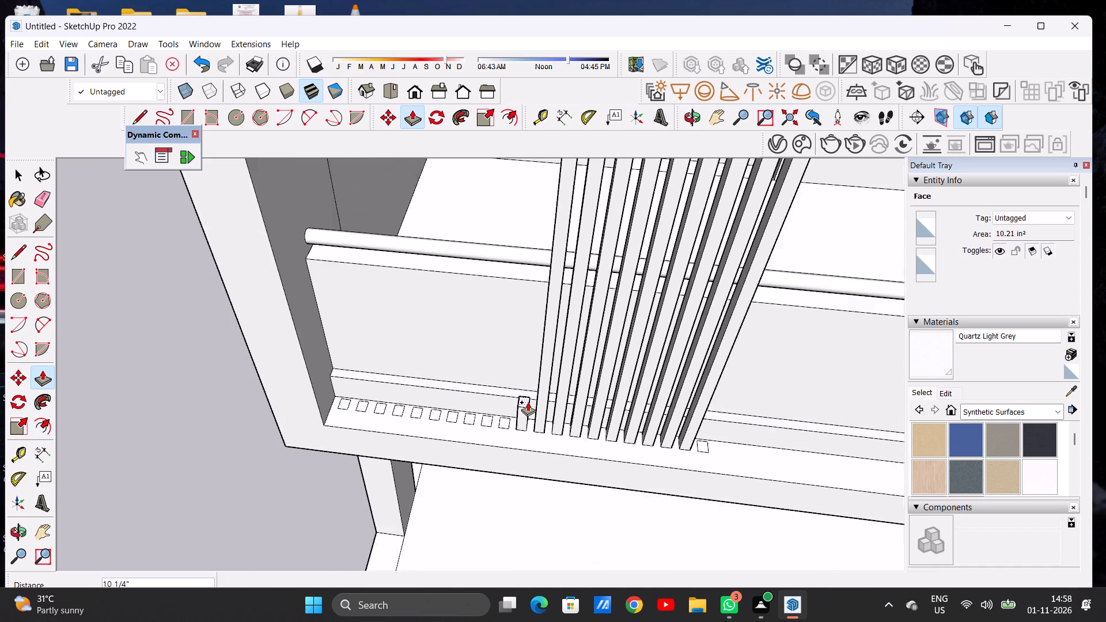
{"action": "scroll", "coordinate": [528, 402], "scroll_direction": "down", "scroll_amount": 14}
{"action": "scroll", "coordinate": [546, 305], "scroll_direction": "up", "scroll_amount": 13}
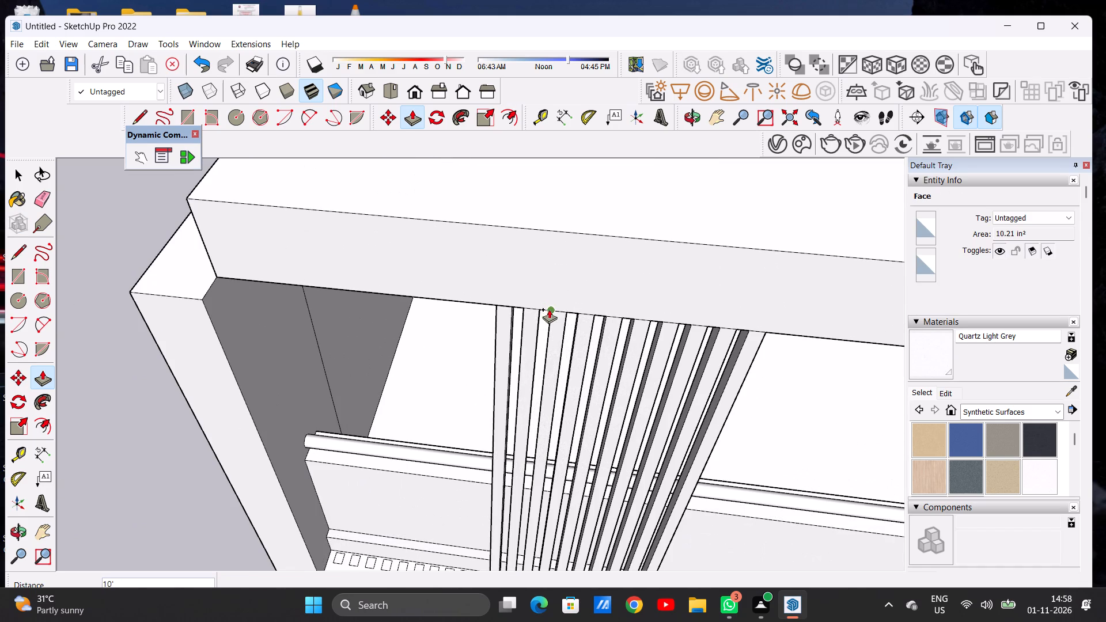
{"action": "left_click", "coordinate": [551, 317]}
Extrude the eleventh slat from the adjacent flat rectangle, 10' up to the neighbouring slats' tops.
{"action": "scroll", "coordinate": [551, 317], "scroll_direction": "down", "scroll_amount": 8}
{"action": "scroll", "coordinate": [502, 479], "scroll_direction": "up", "scroll_amount": 10}
{"action": "scroll", "coordinate": [516, 469], "scroll_direction": "down", "scroll_amount": 1}
{"action": "scroll", "coordinate": [516, 469], "scroll_direction": "up", "scroll_amount": 7}
{"action": "left_click", "coordinate": [516, 469]}
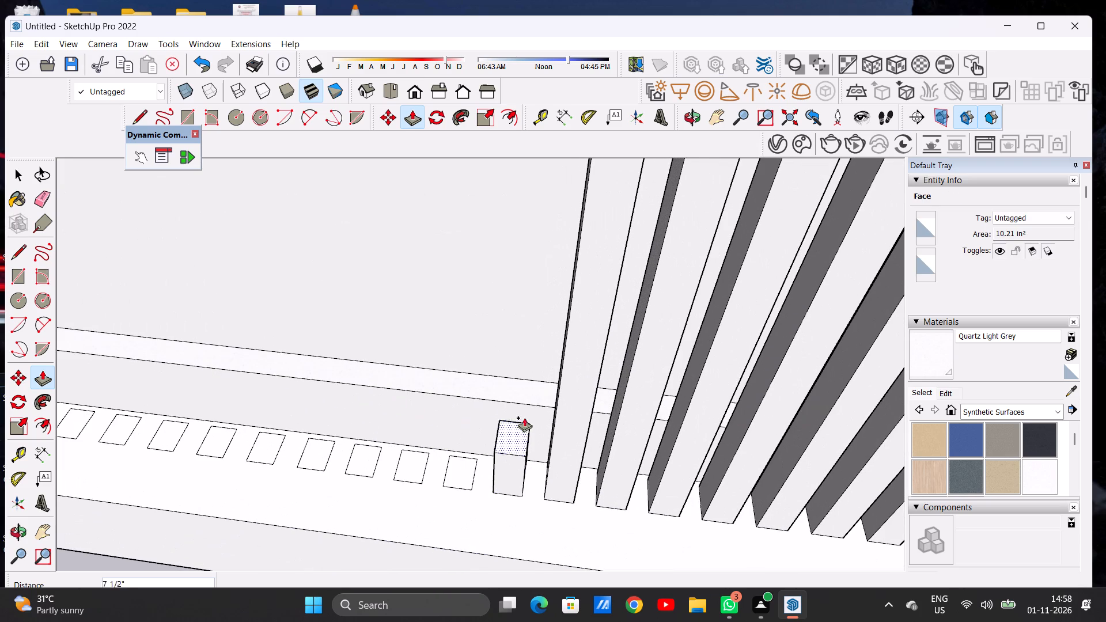
{"action": "scroll", "coordinate": [527, 404], "scroll_direction": "down", "scroll_amount": 17}
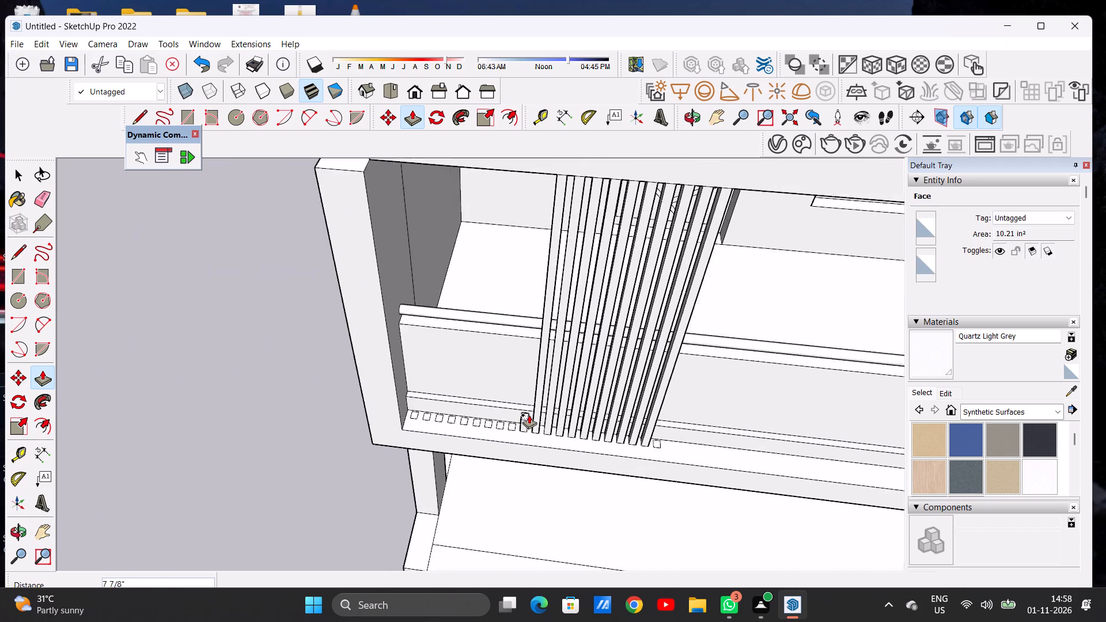
{"action": "scroll", "coordinate": [529, 415], "scroll_direction": "down", "scroll_amount": 4}
{"action": "scroll", "coordinate": [542, 280], "scroll_direction": "up", "scroll_amount": 11}
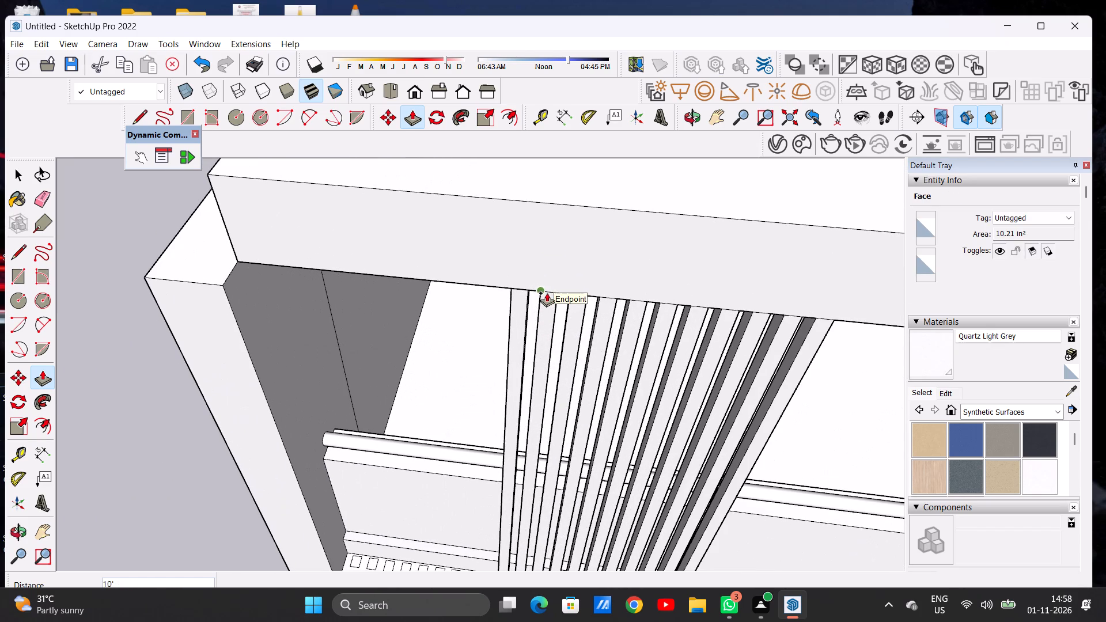
{"action": "left_click", "coordinate": [546, 293]}
Extrude the twelfth slat from the ledge rectangle beside the raised slats, 10' up to the roof slab.
{"action": "scroll", "coordinate": [516, 357], "scroll_direction": "down", "scroll_amount": 6}
{"action": "scroll", "coordinate": [474, 524], "scroll_direction": "up", "scroll_amount": 5}
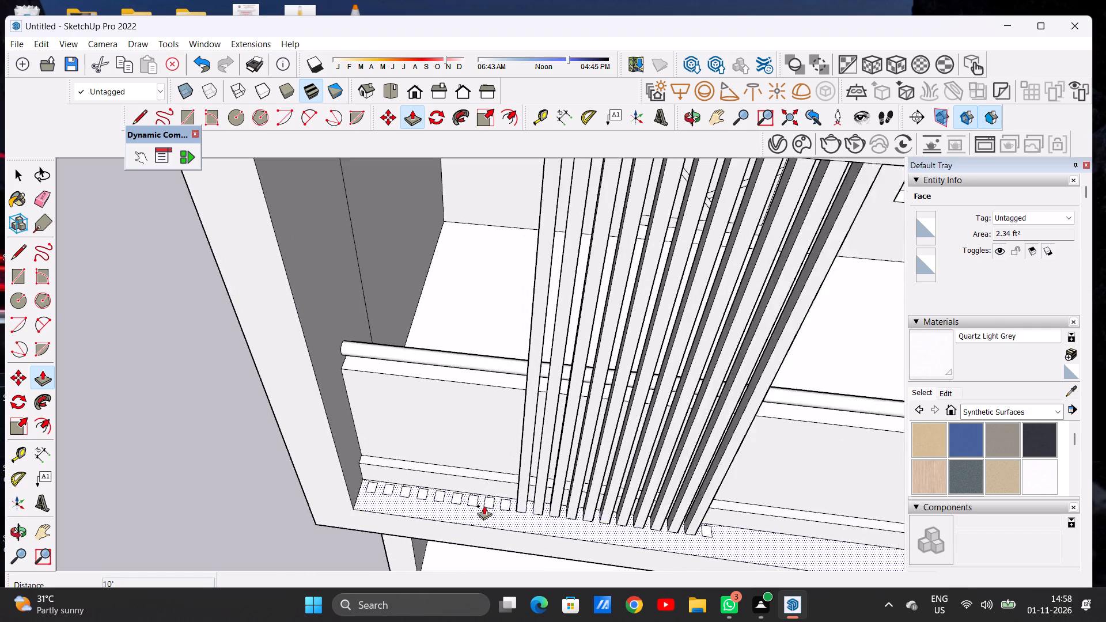
{"action": "scroll", "coordinate": [493, 501], "scroll_direction": "up", "scroll_amount": 13}
{"action": "left_click", "coordinate": [524, 509]}
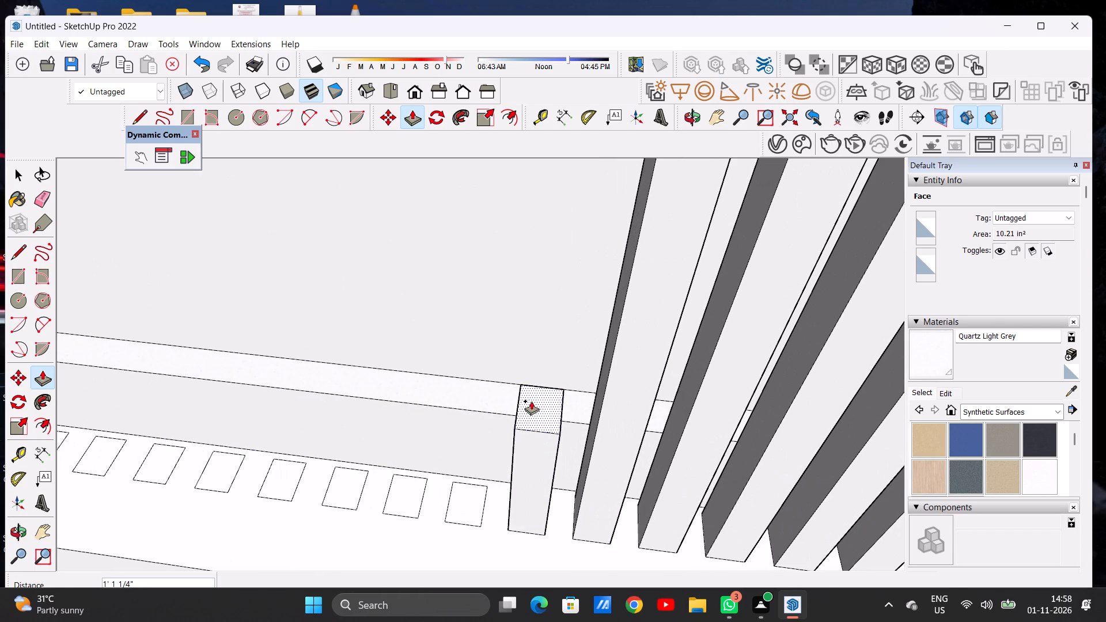
{"action": "scroll", "coordinate": [531, 414], "scroll_direction": "down", "scroll_amount": 20}
{"action": "scroll", "coordinate": [531, 414], "scroll_direction": "down", "scroll_amount": 5}
{"action": "scroll", "coordinate": [542, 304], "scroll_direction": "up", "scroll_amount": 2}
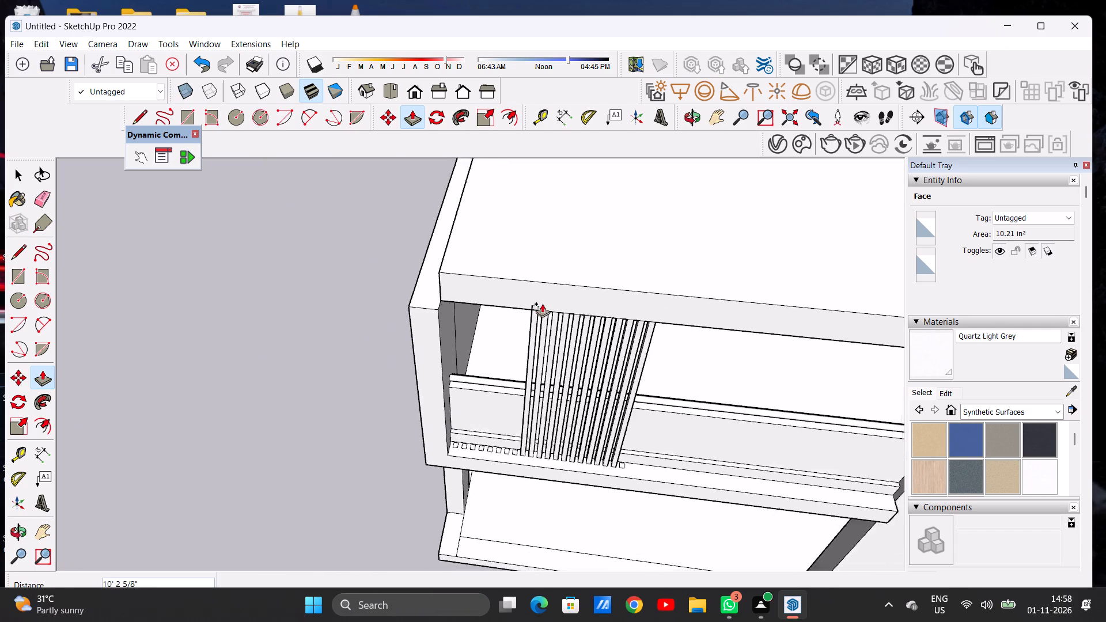
{"action": "scroll", "coordinate": [542, 304], "scroll_direction": "up", "scroll_amount": 7}
{"action": "left_click", "coordinate": [547, 314]}
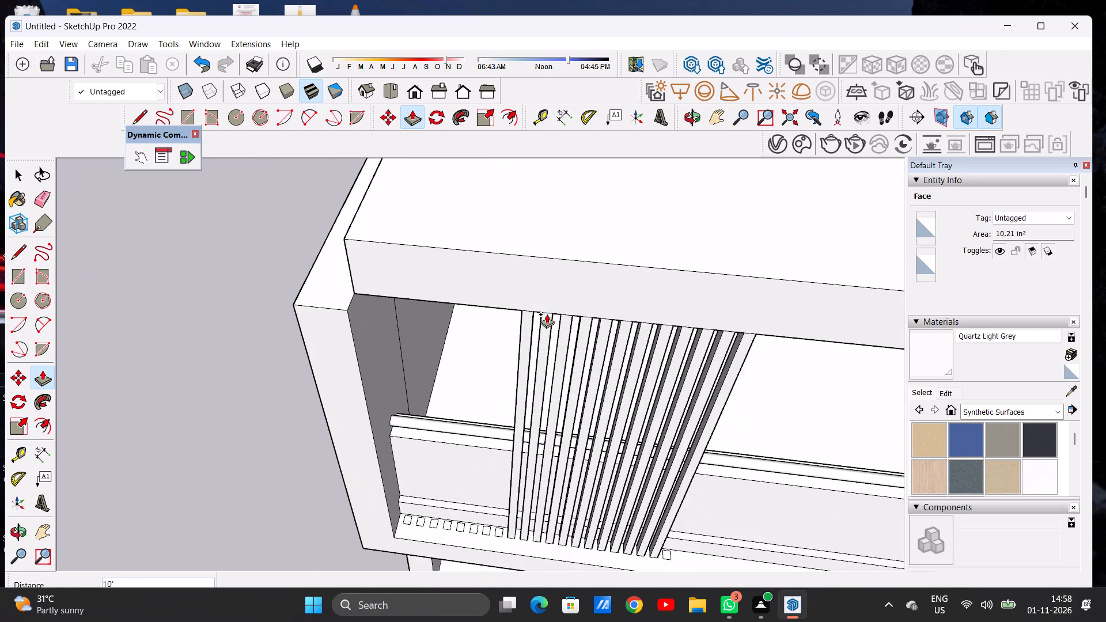
Extrude the thirteenth slat from the flat rectangle closest to the raised group, raising it 10' to the roof slab's underside.
{"action": "scroll", "coordinate": [501, 529], "scroll_direction": "up", "scroll_amount": 9}
{"action": "scroll", "coordinate": [501, 529], "scroll_direction": "down", "scroll_amount": 1}
{"action": "scroll", "coordinate": [501, 529], "scroll_direction": "up", "scroll_amount": 3}
{"action": "left_click", "coordinate": [497, 533]}
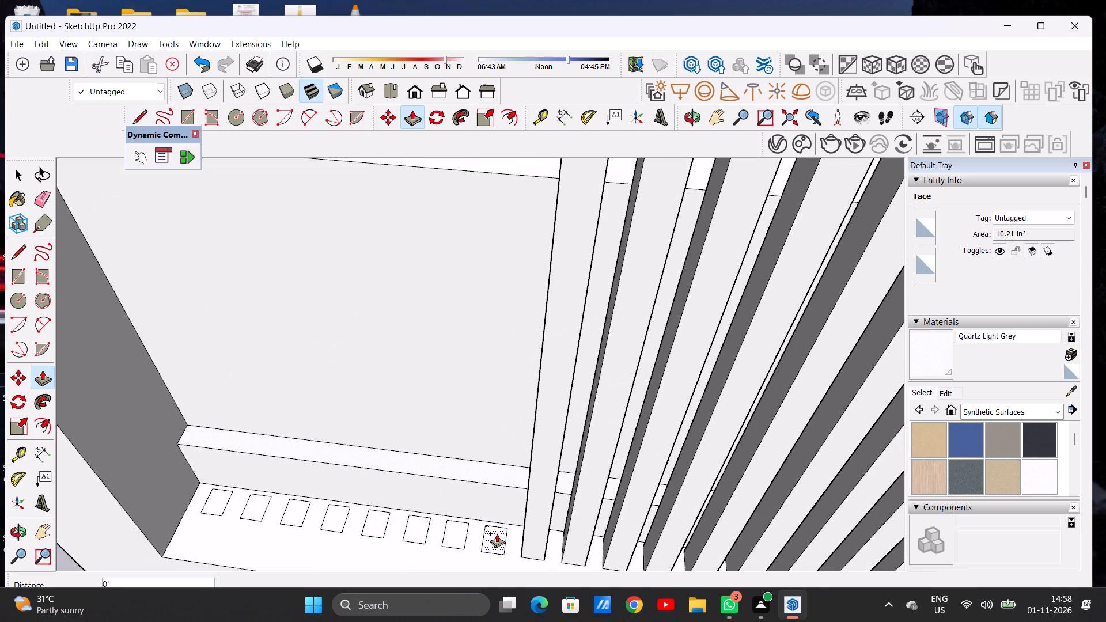
{"action": "scroll", "coordinate": [503, 445], "scroll_direction": "down", "scroll_amount": 7}
{"action": "scroll", "coordinate": [503, 453], "scroll_direction": "down", "scroll_amount": 15}
{"action": "scroll", "coordinate": [516, 366], "scroll_direction": "up", "scroll_amount": 2}
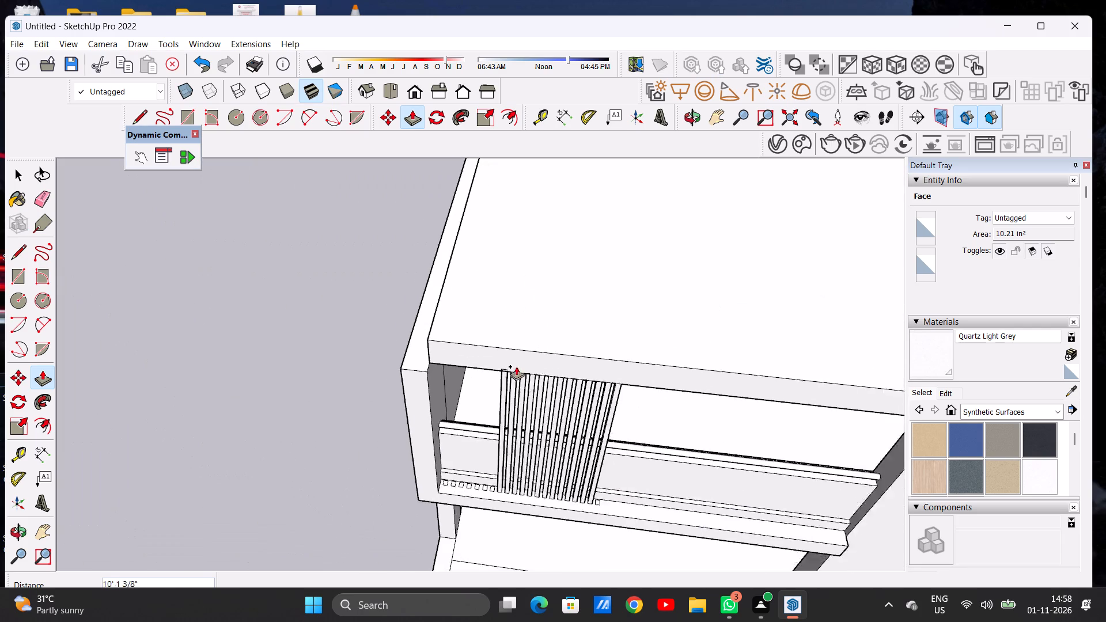
{"action": "scroll", "coordinate": [516, 366], "scroll_direction": "up", "scroll_amount": 17}
{"action": "left_click", "coordinate": [517, 376]}
Extrude the fourteenth slat from the seventh ledge rectangle out from the side wall, 10' up to the roof slab's underside.
{"action": "scroll", "coordinate": [517, 376], "scroll_direction": "down", "scroll_amount": 6}
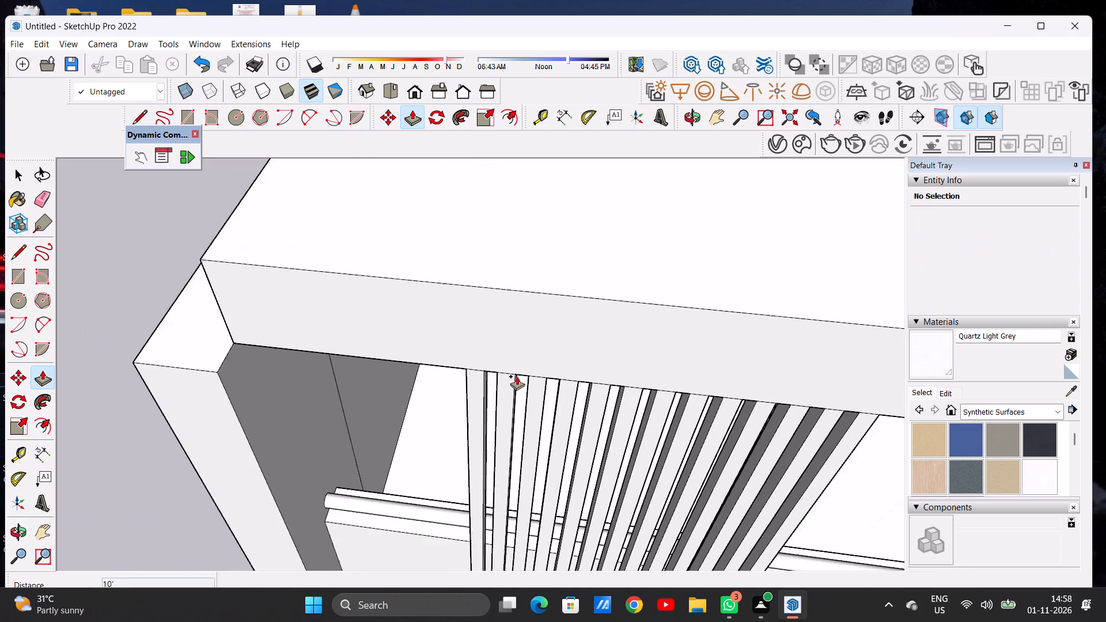
{"action": "scroll", "coordinate": [517, 376], "scroll_direction": "down", "scroll_amount": 14}
{"action": "scroll", "coordinate": [498, 505], "scroll_direction": "up", "scroll_amount": 8}
{"action": "scroll", "coordinate": [488, 457], "scroll_direction": "up", "scroll_amount": 9}
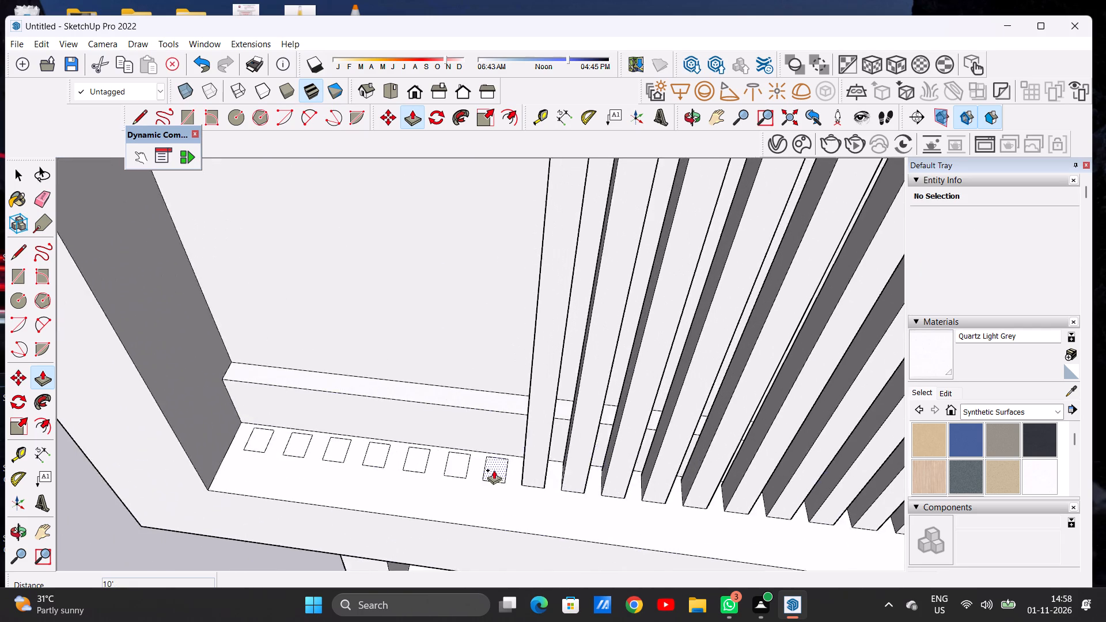
{"action": "scroll", "coordinate": [494, 470], "scroll_direction": "up", "scroll_amount": 3}
{"action": "left_click", "coordinate": [494, 470]}
{"action": "scroll", "coordinate": [506, 310], "scroll_direction": "down", "scroll_amount": 8}
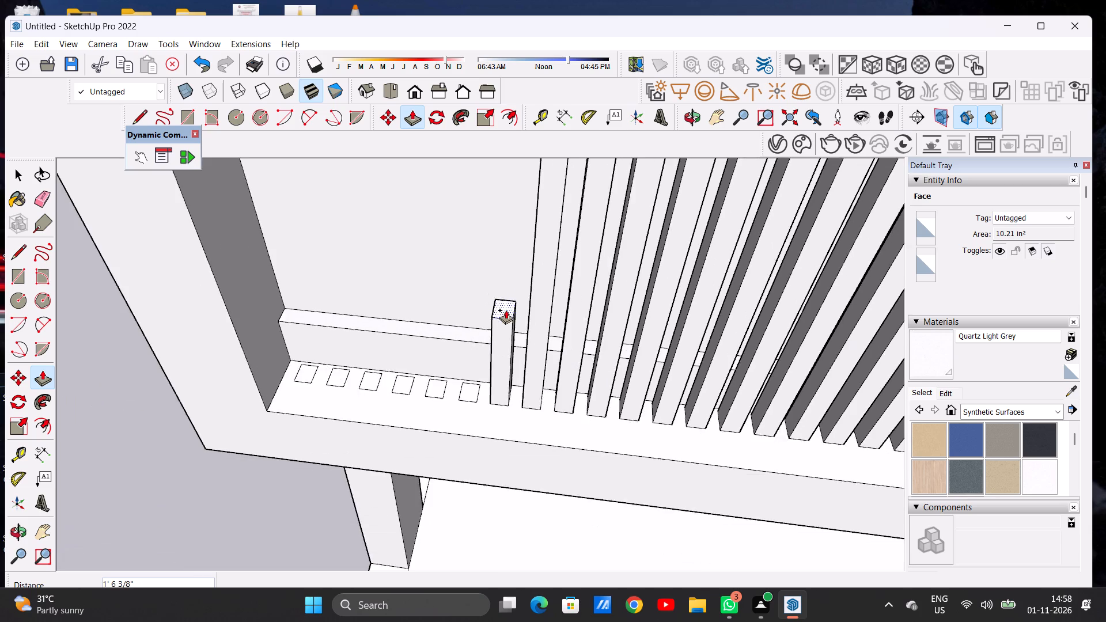
{"action": "scroll", "coordinate": [506, 324], "scroll_direction": "down", "scroll_amount": 17}
{"action": "scroll", "coordinate": [524, 198], "scroll_direction": "up", "scroll_amount": 7}
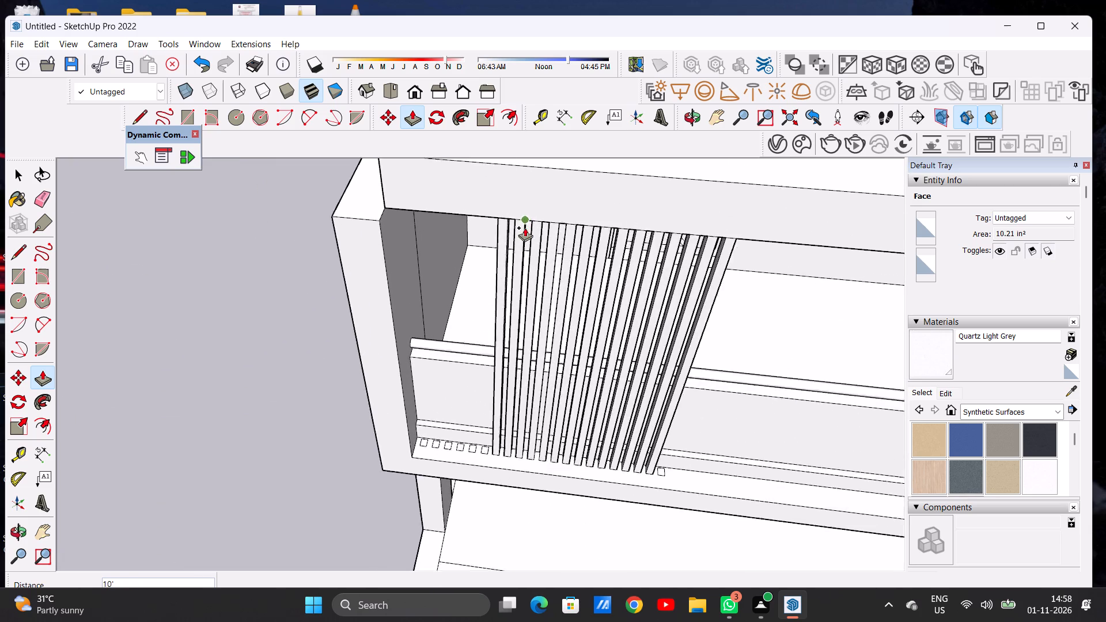
{"action": "scroll", "coordinate": [525, 227], "scroll_direction": "up", "scroll_amount": 4}
{"action": "left_click", "coordinate": [525, 221]}
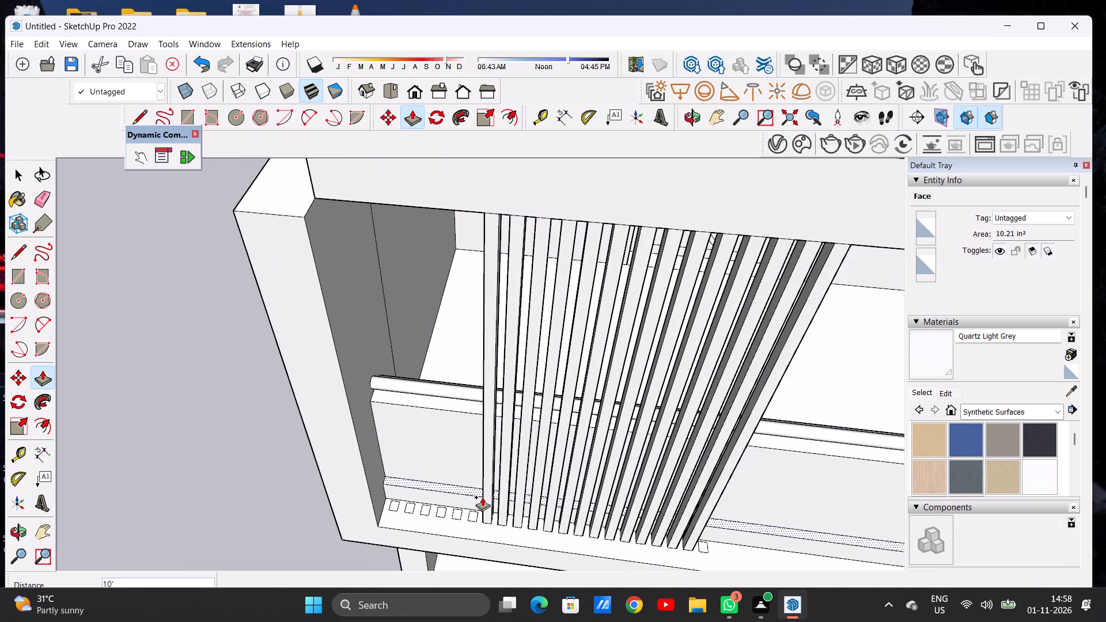
Extrude the fifteenth slat from the sixth ledge rectangle out from the side wall, 10' up to match the neighbouring slats' tops.
{"action": "scroll", "coordinate": [479, 513], "scroll_direction": "up", "scroll_amount": 7}
{"action": "left_click", "coordinate": [468, 517]}
{"action": "scroll", "coordinate": [479, 347], "scroll_direction": "down", "scroll_amount": 6}
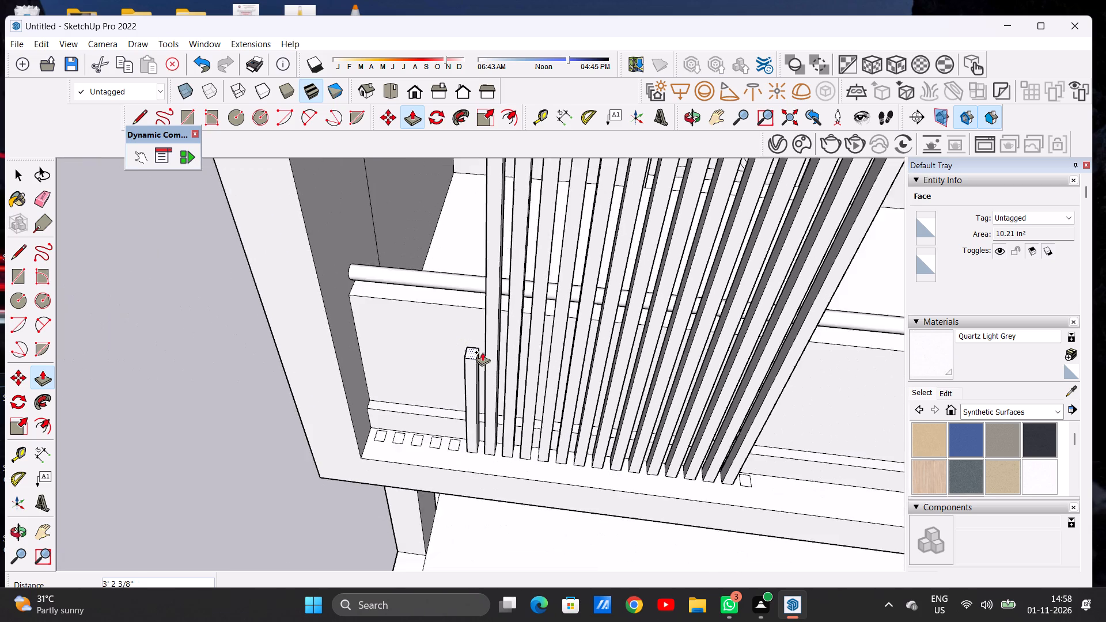
{"action": "scroll", "coordinate": [482, 352], "scroll_direction": "down", "scroll_amount": 15}
{"action": "scroll", "coordinate": [487, 292], "scroll_direction": "up", "scroll_amount": 15}
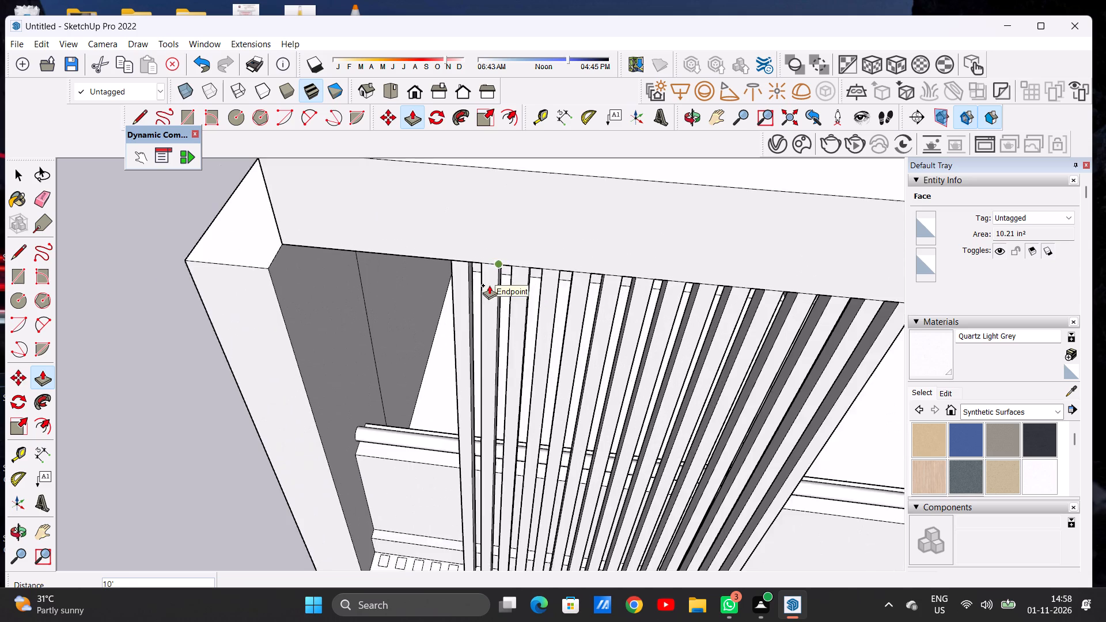
{"action": "left_click", "coordinate": [502, 264]}
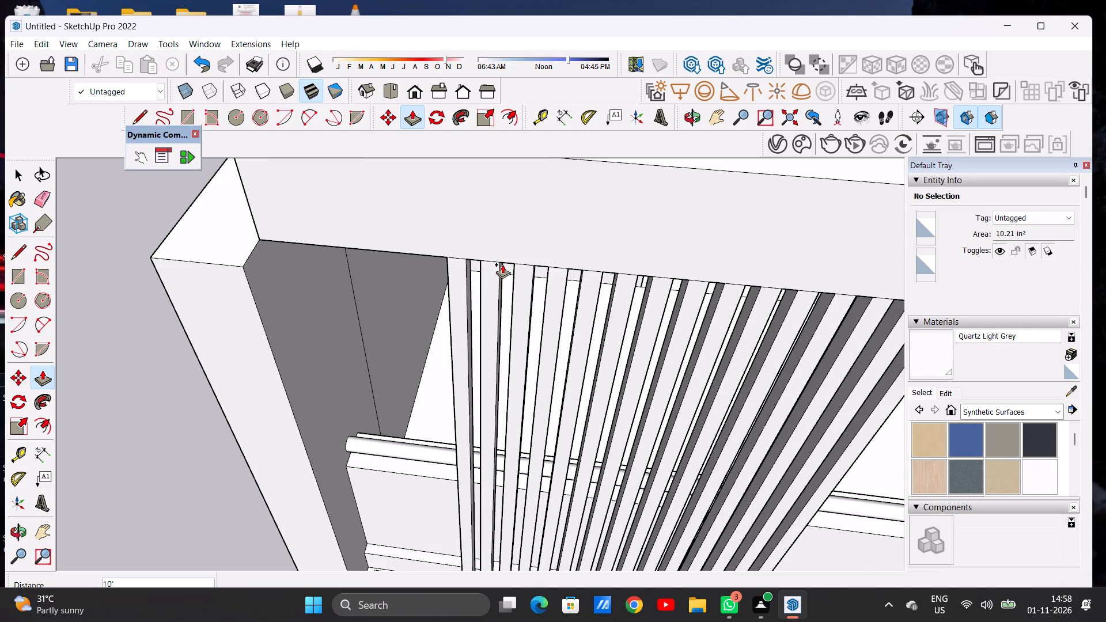
Extrude the sixteenth slat from the fifth ledge rectangle out from the side wall, 10' up to the roof slab's underside.
{"action": "scroll", "coordinate": [460, 286], "scroll_direction": "down", "scroll_amount": 5}
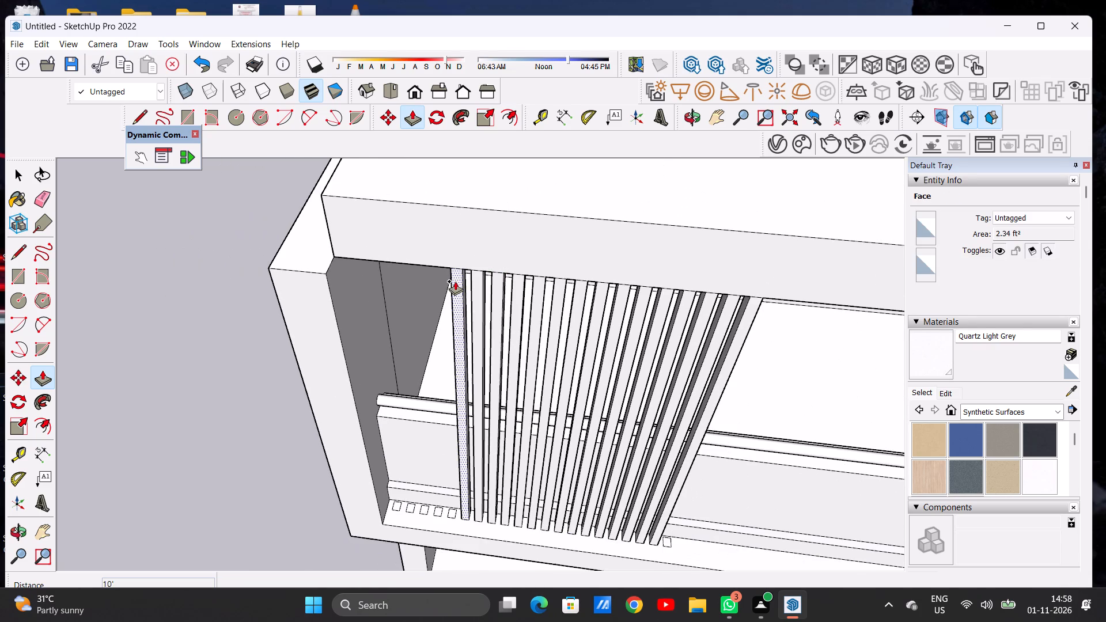
{"action": "scroll", "coordinate": [455, 281], "scroll_direction": "down", "scroll_amount": 2}
{"action": "scroll", "coordinate": [450, 492], "scroll_direction": "up", "scroll_amount": 14}
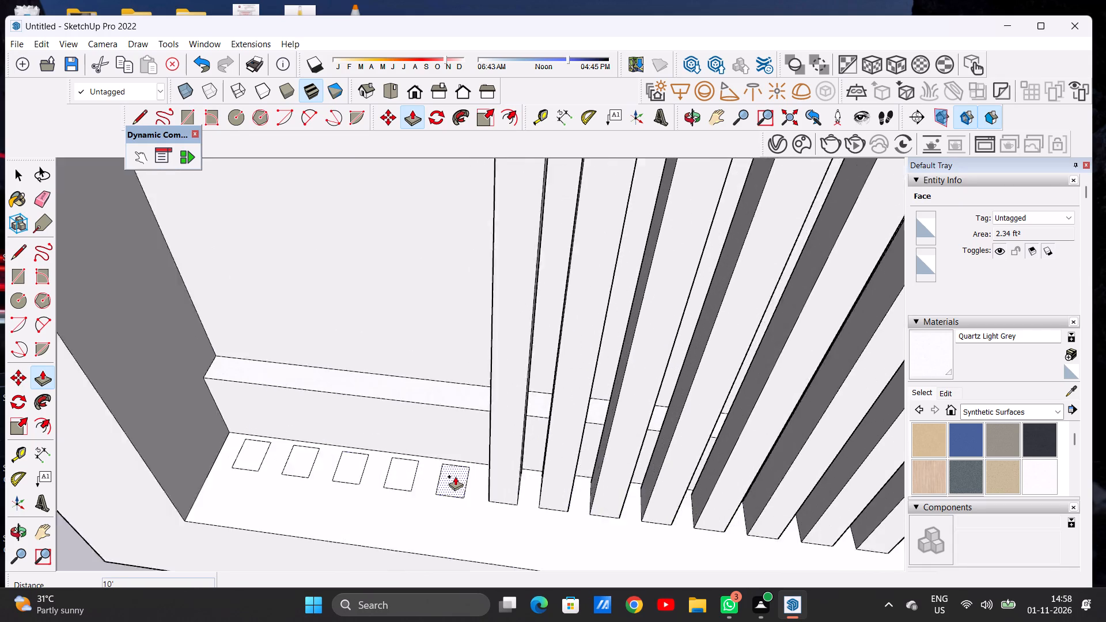
{"action": "scroll", "coordinate": [455, 476], "scroll_direction": "up", "scroll_amount": 4}
{"action": "left_click", "coordinate": [455, 477]}
{"action": "scroll", "coordinate": [460, 371], "scroll_direction": "down", "scroll_amount": 9}
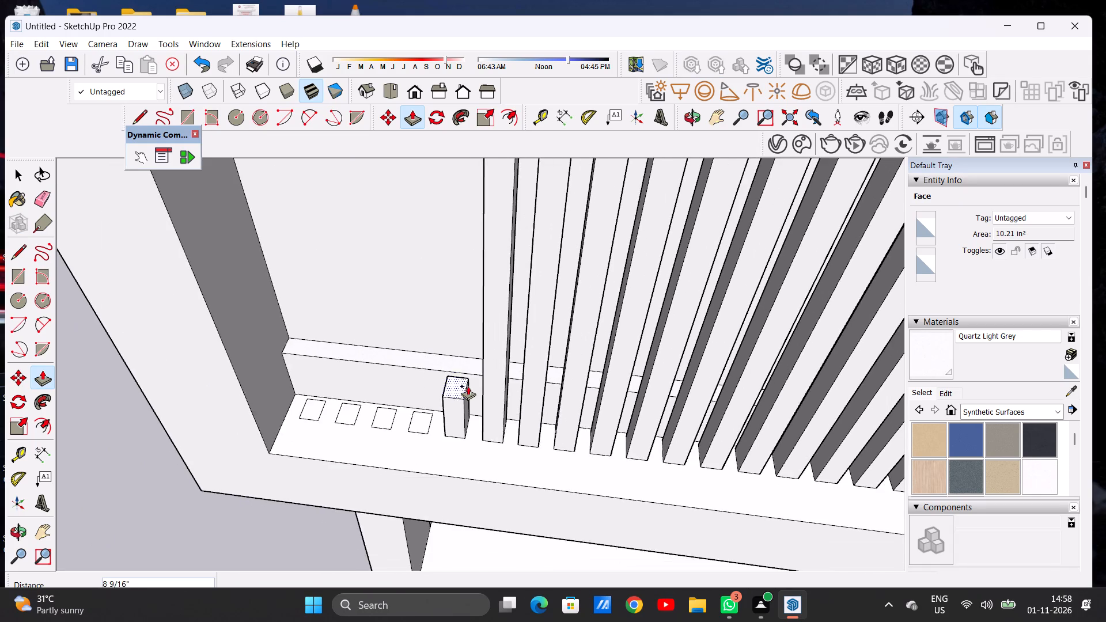
{"action": "scroll", "coordinate": [491, 389], "scroll_direction": "down", "scroll_amount": 18}
{"action": "scroll", "coordinate": [498, 243], "scroll_direction": "up", "scroll_amount": 2}
{"action": "scroll", "coordinate": [498, 243], "scroll_direction": "down", "scroll_amount": 1}
{"action": "scroll", "coordinate": [498, 243], "scroll_direction": "up", "scroll_amount": 4}
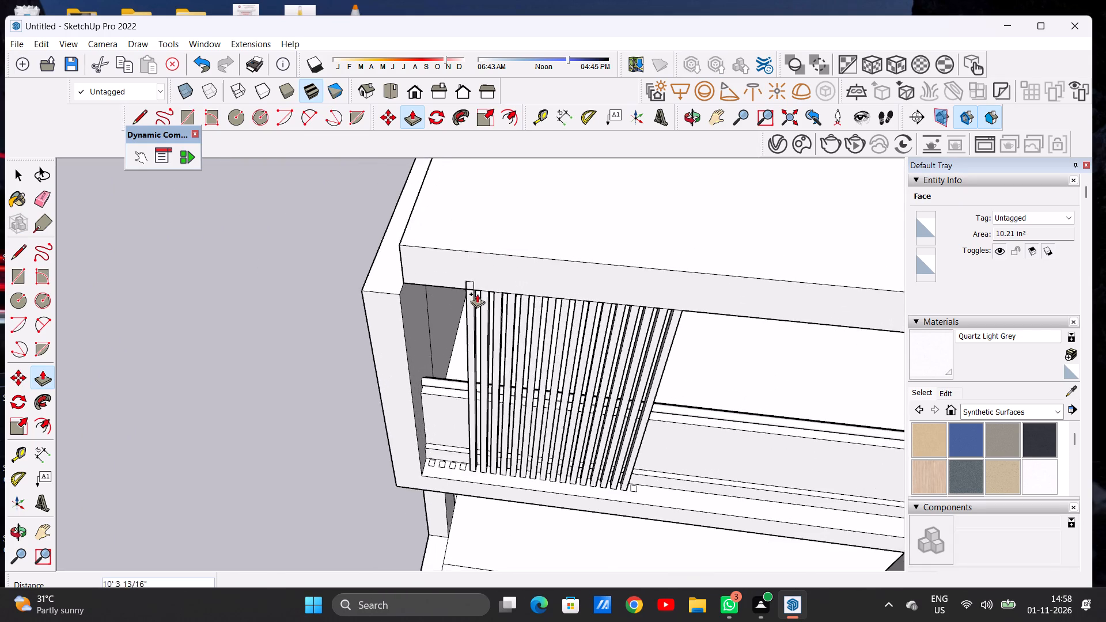
{"action": "scroll", "coordinate": [474, 300], "scroll_direction": "up", "scroll_amount": 2}
{"action": "scroll", "coordinate": [474, 301], "scroll_direction": "down", "scroll_amount": 2}
{"action": "scroll", "coordinate": [474, 301], "scroll_direction": "up", "scroll_amount": 12}
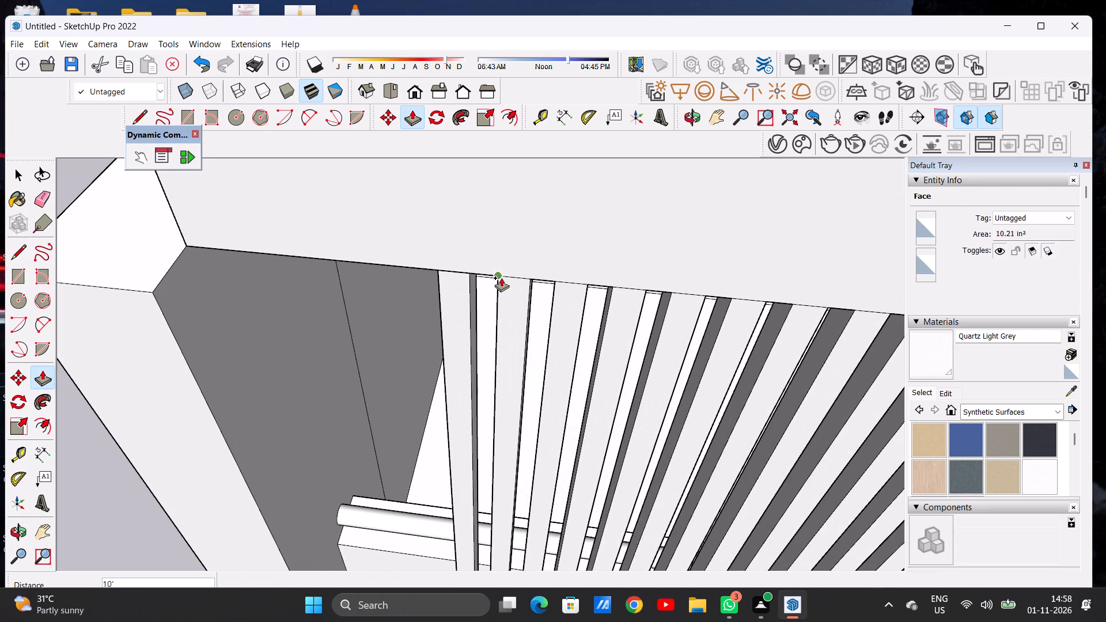
{"action": "left_click", "coordinate": [501, 278]}
Extrude the seventeenth slat from the fourth ledge rectangle out from the side wall, 10' up to the roof slab's underside.
{"action": "scroll", "coordinate": [501, 278], "scroll_direction": "down", "scroll_amount": 11}
{"action": "scroll", "coordinate": [461, 528], "scroll_direction": "up", "scroll_amount": 3}
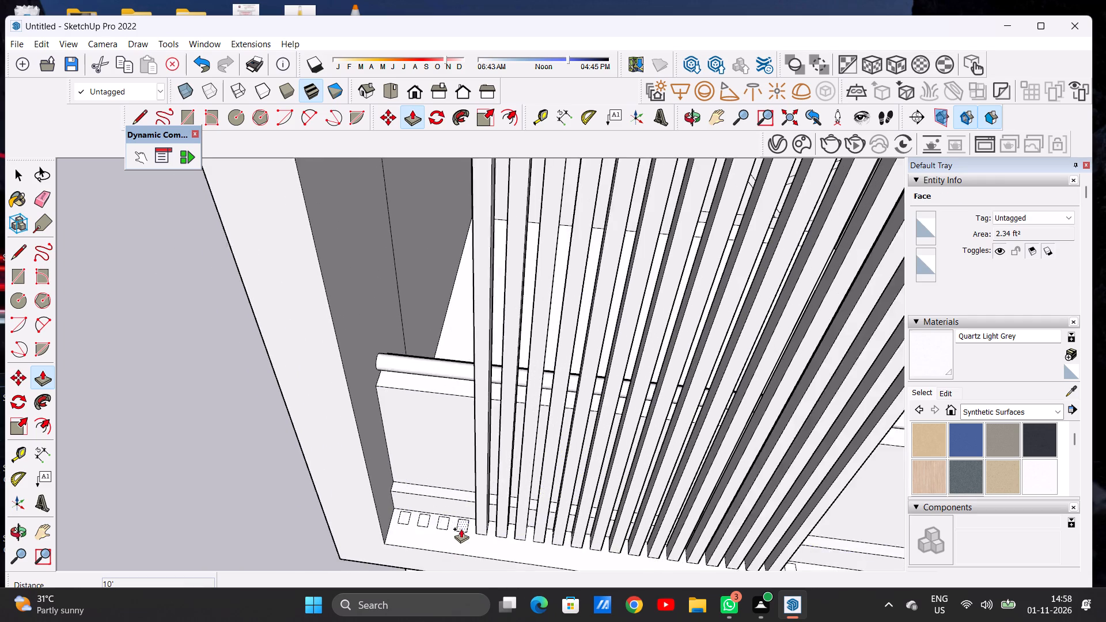
{"action": "scroll", "coordinate": [461, 529], "scroll_direction": "up", "scroll_amount": 9}
{"action": "left_click", "coordinate": [461, 527]}
{"action": "scroll", "coordinate": [444, 360], "scroll_direction": "down", "scroll_amount": 8}
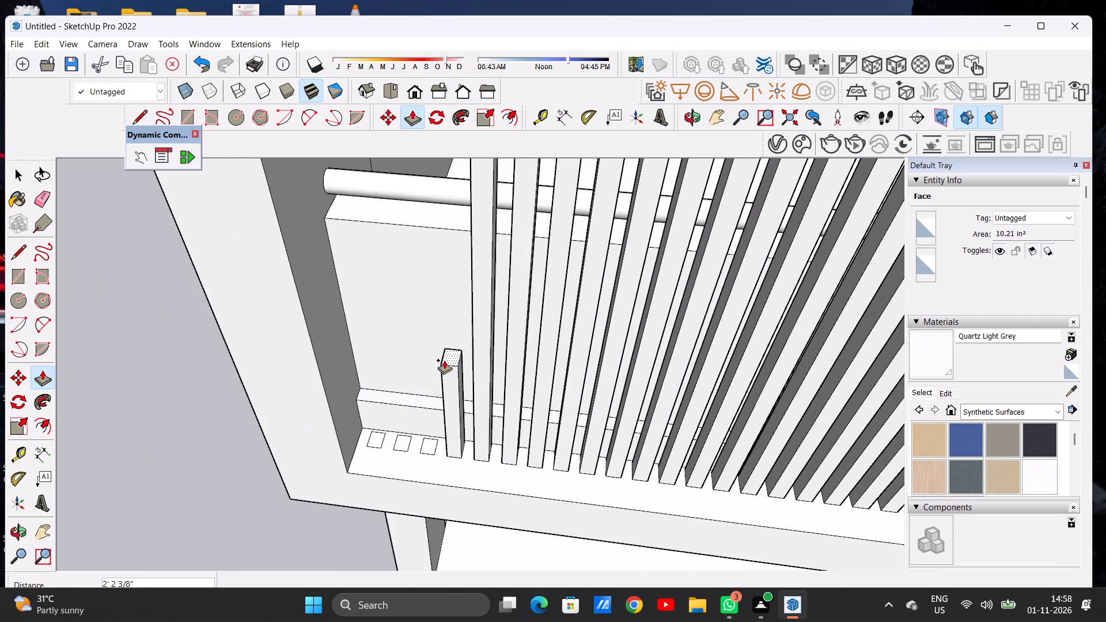
{"action": "scroll", "coordinate": [444, 362], "scroll_direction": "down", "scroll_amount": 20}
{"action": "scroll", "coordinate": [449, 283], "scroll_direction": "up", "scroll_amount": 5}
{"action": "scroll", "coordinate": [449, 283], "scroll_direction": "down", "scroll_amount": 1}
{"action": "scroll", "coordinate": [449, 283], "scroll_direction": "up", "scroll_amount": 11}
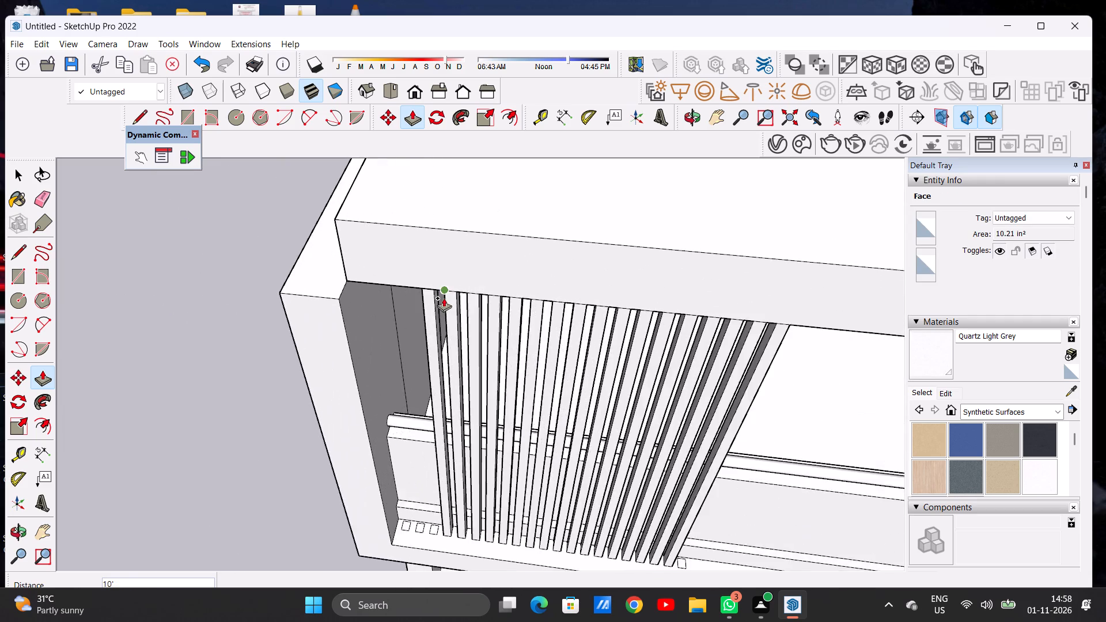
{"action": "scroll", "coordinate": [444, 298], "scroll_direction": "up", "scroll_amount": 4}
{"action": "scroll", "coordinate": [444, 298], "scroll_direction": "down", "scroll_amount": 1}
{"action": "left_click", "coordinate": [447, 286]}
Extrude the eighteenth slat from the third ledge rectangle out from the side wall, 10' up to the roof slab's underside.
{"action": "scroll", "coordinate": [447, 298], "scroll_direction": "down", "scroll_amount": 8}
{"action": "scroll", "coordinate": [435, 300], "scroll_direction": "up", "scroll_amount": 1}
{"action": "scroll", "coordinate": [415, 299], "scroll_direction": "down", "scroll_amount": 7}
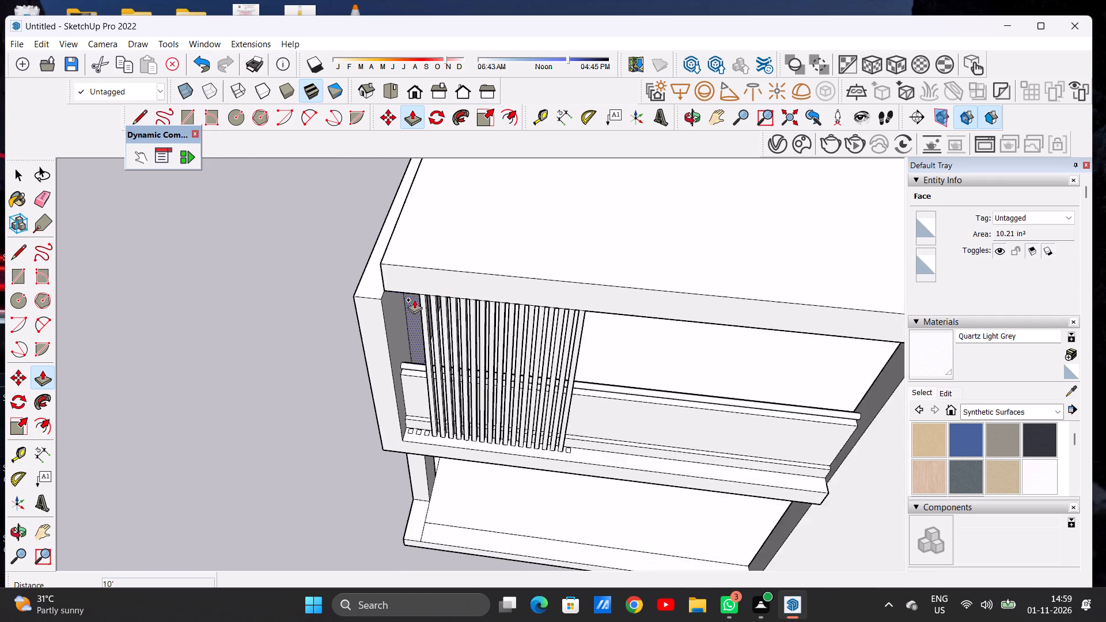
{"action": "scroll", "coordinate": [414, 299], "scroll_direction": "down", "scroll_amount": 6}
{"action": "scroll", "coordinate": [430, 389], "scroll_direction": "up", "scroll_amount": 16}
{"action": "scroll", "coordinate": [418, 374], "scroll_direction": "up", "scroll_amount": 8}
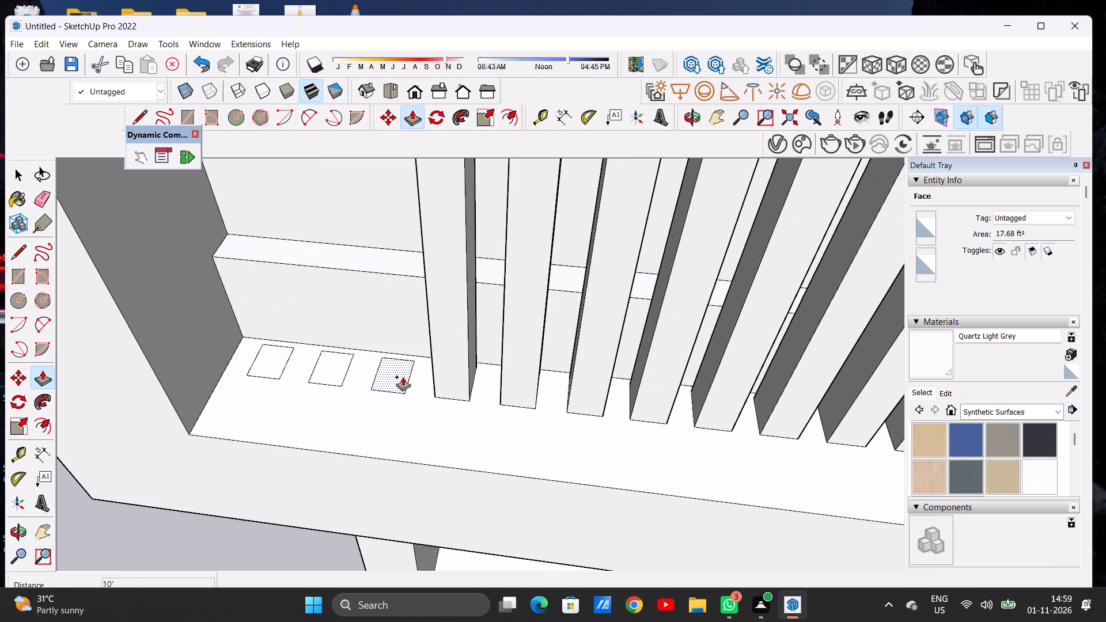
{"action": "left_click", "coordinate": [400, 375]}
{"action": "scroll", "coordinate": [400, 292], "scroll_direction": "down", "scroll_amount": 12}
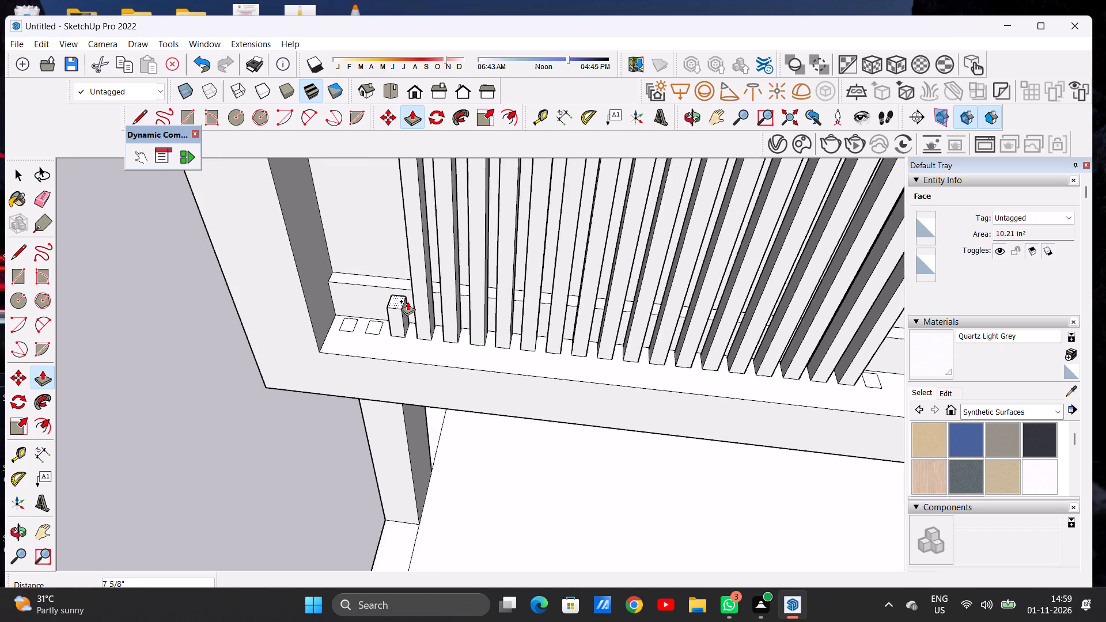
{"action": "scroll", "coordinate": [407, 301], "scroll_direction": "up", "scroll_amount": 1}
{"action": "scroll", "coordinate": [407, 302], "scroll_direction": "down", "scroll_amount": 20}
{"action": "scroll", "coordinate": [411, 208], "scroll_direction": "up", "scroll_amount": 6}
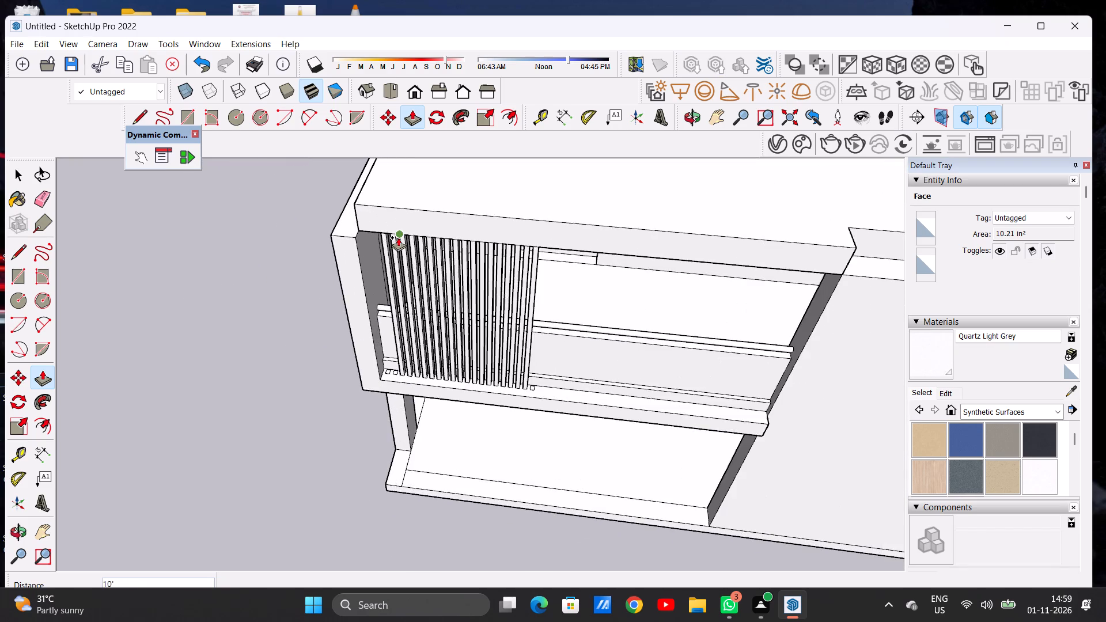
{"action": "scroll", "coordinate": [398, 237], "scroll_direction": "up", "scroll_amount": 11}
{"action": "left_click", "coordinate": [403, 229]}
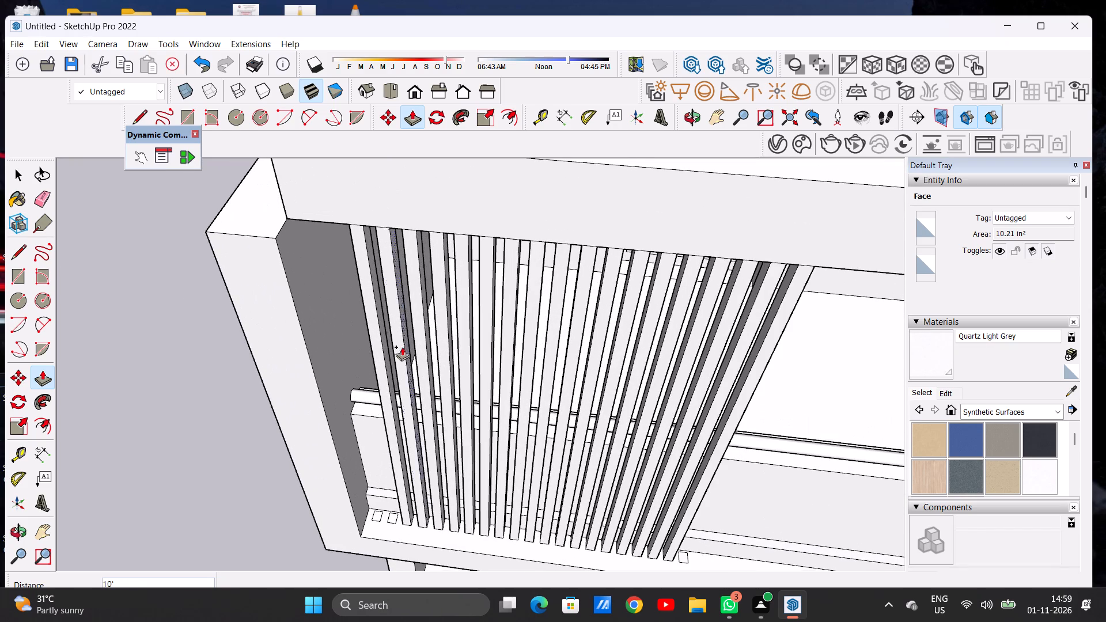
Extrude the nineteenth slat from the second ledge rectangle out from the side wall, 10' up to the roof slab's underside.
{"action": "scroll", "coordinate": [398, 516], "scroll_direction": "up", "scroll_amount": 13}
{"action": "left_click", "coordinate": [391, 520]}
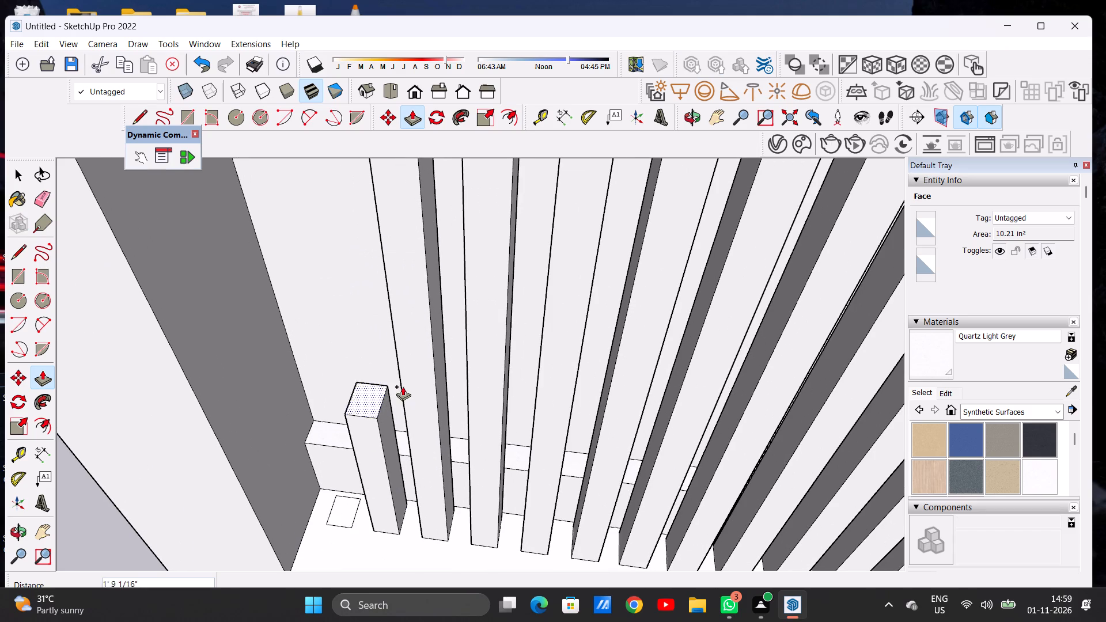
{"action": "scroll", "coordinate": [404, 389], "scroll_direction": "down", "scroll_amount": 14}
{"action": "scroll", "coordinate": [419, 418], "scroll_direction": "up", "scroll_amount": 1}
{"action": "scroll", "coordinate": [419, 418], "scroll_direction": "down", "scroll_amount": 11}
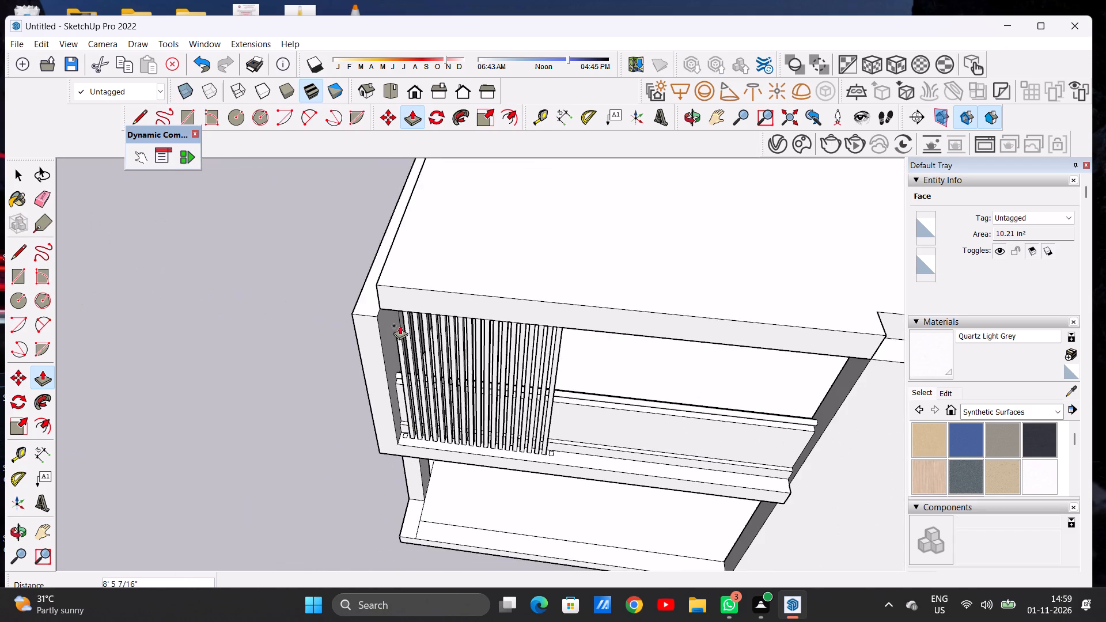
{"action": "scroll", "coordinate": [400, 319], "scroll_direction": "down", "scroll_amount": 1}
{"action": "scroll", "coordinate": [400, 319], "scroll_direction": "up", "scroll_amount": 11}
{"action": "scroll", "coordinate": [400, 314], "scroll_direction": "down", "scroll_amount": 1}
{"action": "scroll", "coordinate": [400, 314], "scroll_direction": "up", "scroll_amount": 1}
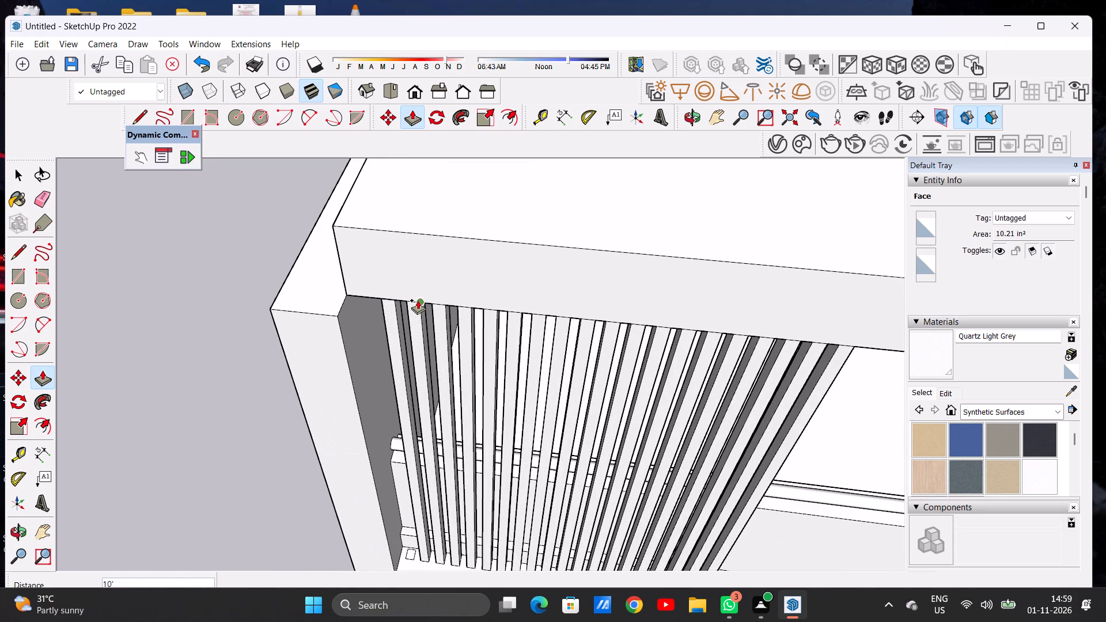
{"action": "left_click", "coordinate": [418, 300]}
Extrude the last slat from the ledge rectangle nearest the side wall, 10' up to the roof slab's underside.
{"action": "scroll", "coordinate": [408, 556], "scroll_direction": "up", "scroll_amount": 9}
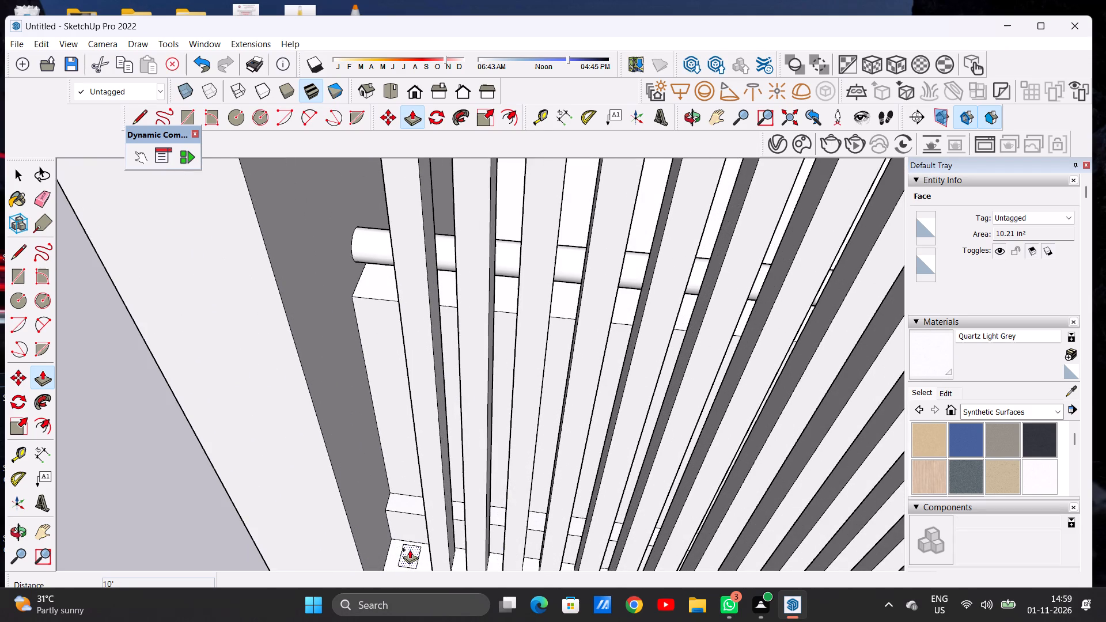
{"action": "left_click", "coordinate": [410, 549]}
{"action": "scroll", "coordinate": [412, 396], "scroll_direction": "down", "scroll_amount": 18}
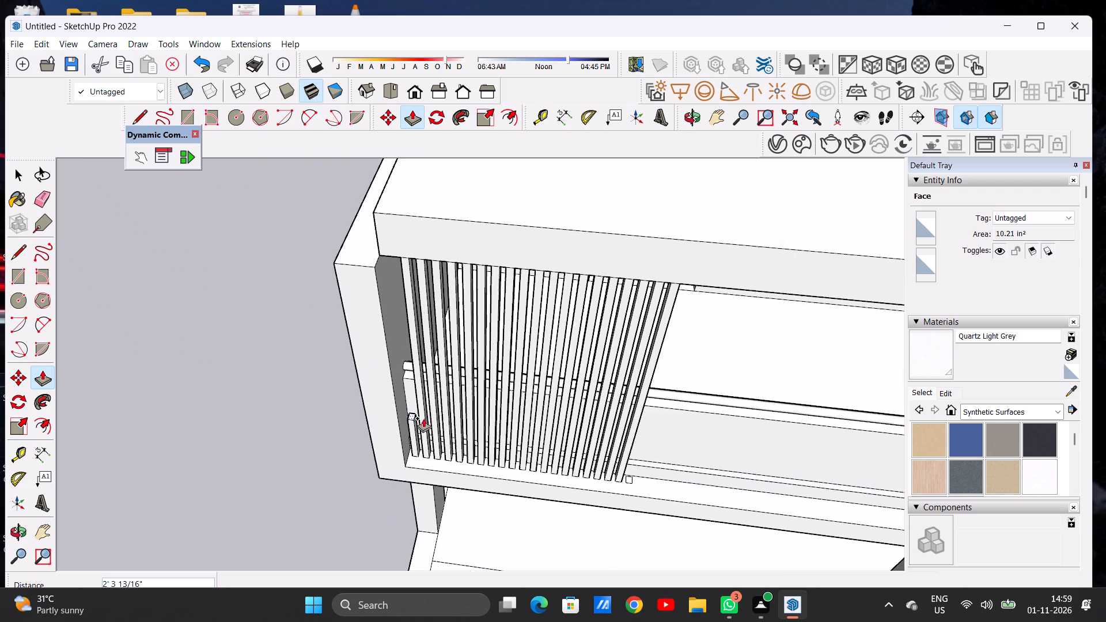
{"action": "scroll", "coordinate": [423, 418], "scroll_direction": "down", "scroll_amount": 2}
{"action": "scroll", "coordinate": [427, 317], "scroll_direction": "up", "scroll_amount": 13}
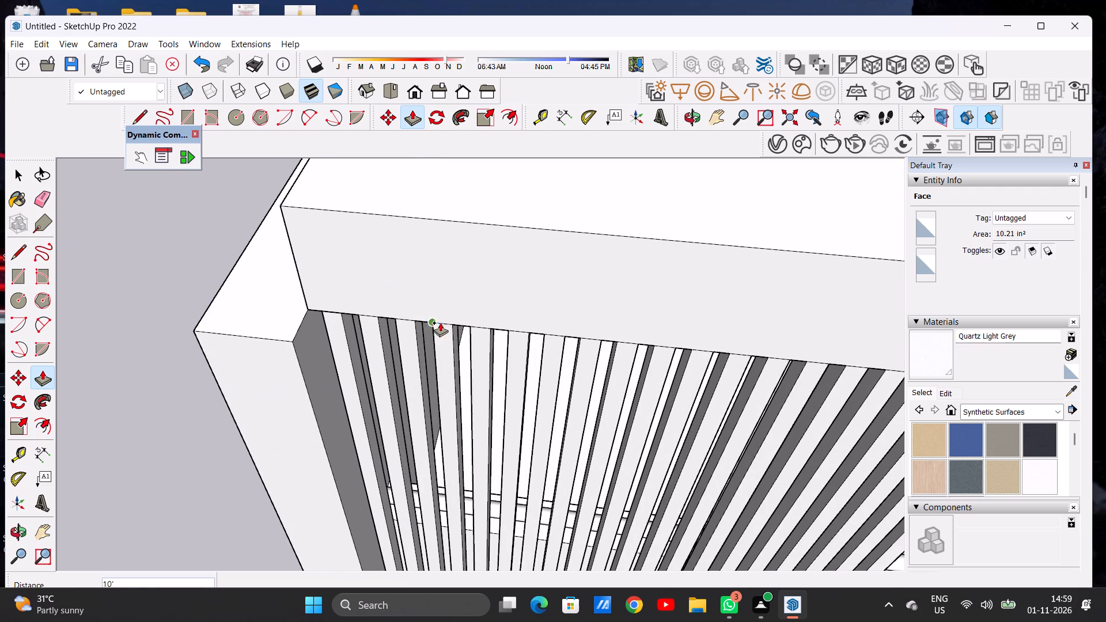
{"action": "left_click", "coordinate": [437, 323]}
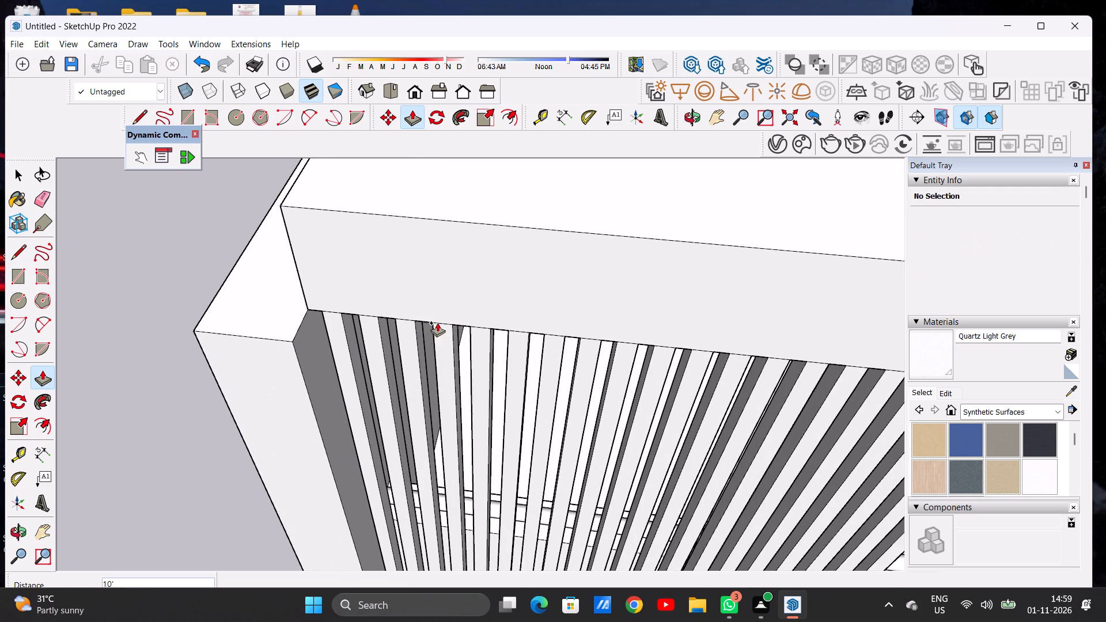
{"action": "key", "text": "space"}
Examine the slat screen from the front and side, including its spacing and its ends at the ledge and roof slab.
{"action": "scroll", "coordinate": [395, 357], "scroll_direction": "down", "scroll_amount": 1}
{"action": "scroll", "coordinate": [395, 358], "scroll_direction": "up", "scroll_amount": 1}
{"action": "scroll", "coordinate": [393, 367], "scroll_direction": "down", "scroll_amount": 12}
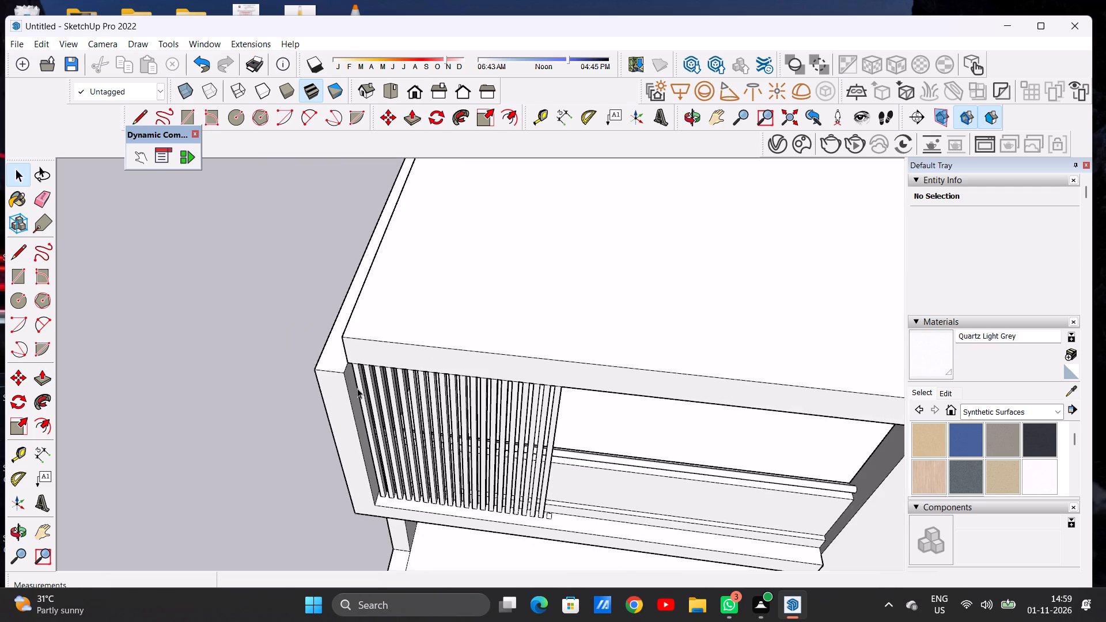
{"action": "scroll", "coordinate": [357, 388], "scroll_direction": "down", "scroll_amount": 8}
{"action": "middle_click_drag", "start_coordinate": [440, 418], "coordinate": [454, 261]}
{"action": "scroll", "coordinate": [453, 405], "scroll_direction": "up", "scroll_amount": 1}
{"action": "scroll", "coordinate": [453, 405], "scroll_direction": "down", "scroll_amount": 1}
{"action": "scroll", "coordinate": [453, 405], "scroll_direction": "up", "scroll_amount": 6}
{"action": "middle_click_drag", "start_coordinate": [455, 405], "coordinate": [460, 376]}
{"action": "scroll", "coordinate": [435, 405], "scroll_direction": "down", "scroll_amount": 4}
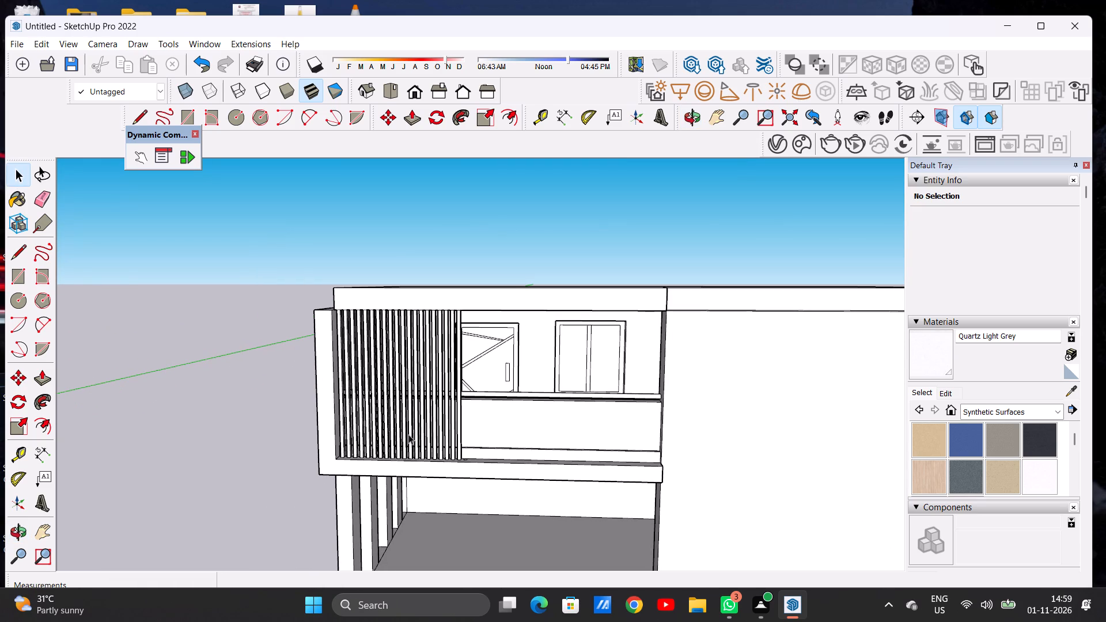
{"action": "scroll", "coordinate": [408, 434], "scroll_direction": "down", "scroll_amount": 8}
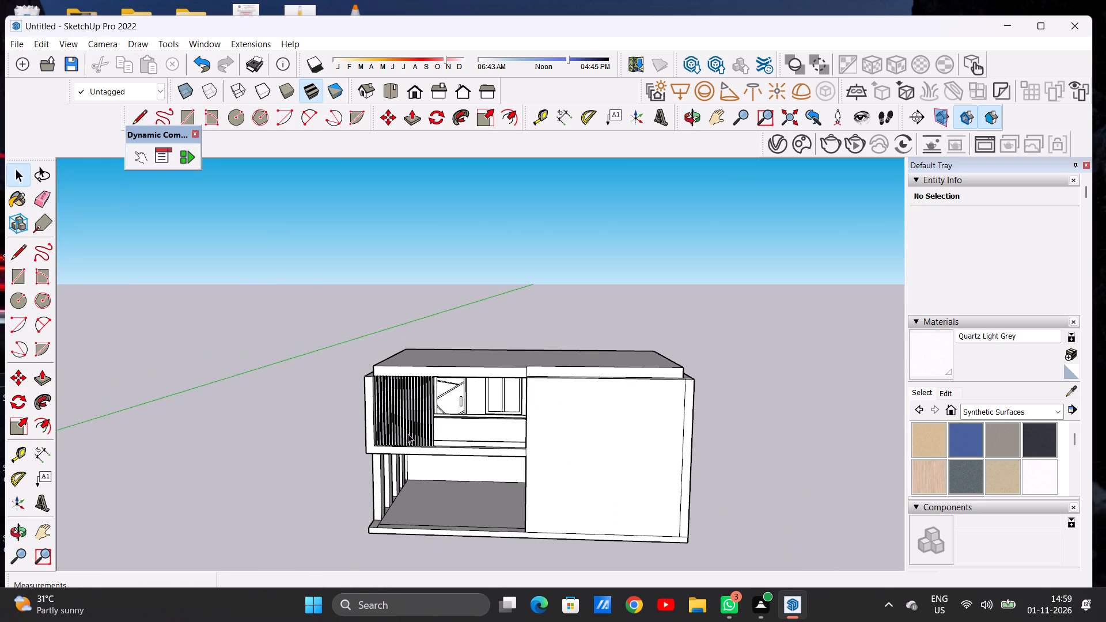
{"action": "middle_click_drag", "start_coordinate": [403, 430], "coordinate": [417, 431]}
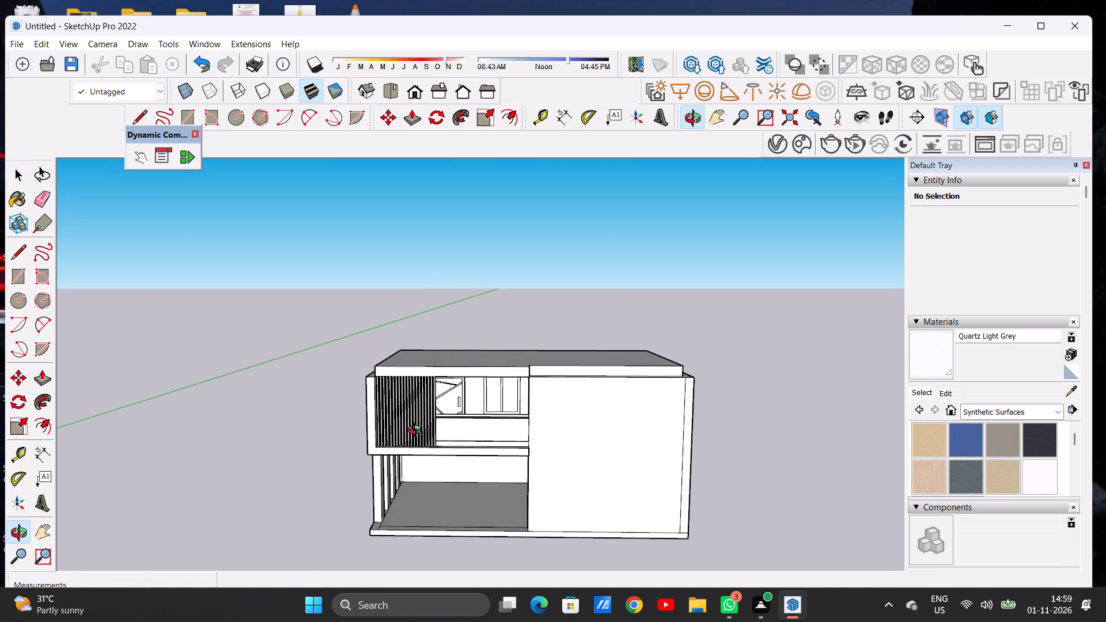
{"action": "middle_click_drag", "start_coordinate": [417, 431], "coordinate": [411, 429]}
{"action": "scroll", "coordinate": [411, 429], "scroll_direction": "up", "scroll_amount": 13}
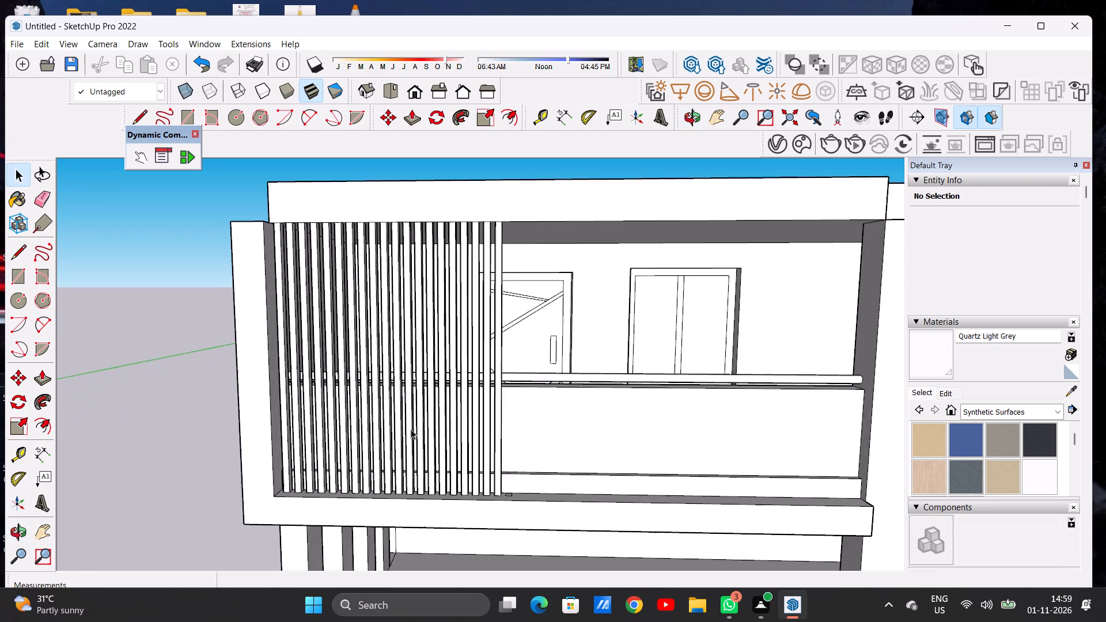
{"action": "scroll", "coordinate": [411, 429], "scroll_direction": "up", "scroll_amount": 2}
{"action": "scroll", "coordinate": [411, 429], "scroll_direction": "down", "scroll_amount": 1}
{"action": "scroll", "coordinate": [411, 429], "scroll_direction": "up", "scroll_amount": 3}
{"action": "middle_click_drag", "start_coordinate": [454, 416], "coordinate": [262, 456]}
{"action": "scroll", "coordinate": [290, 407], "scroll_direction": "up", "scroll_amount": 1}
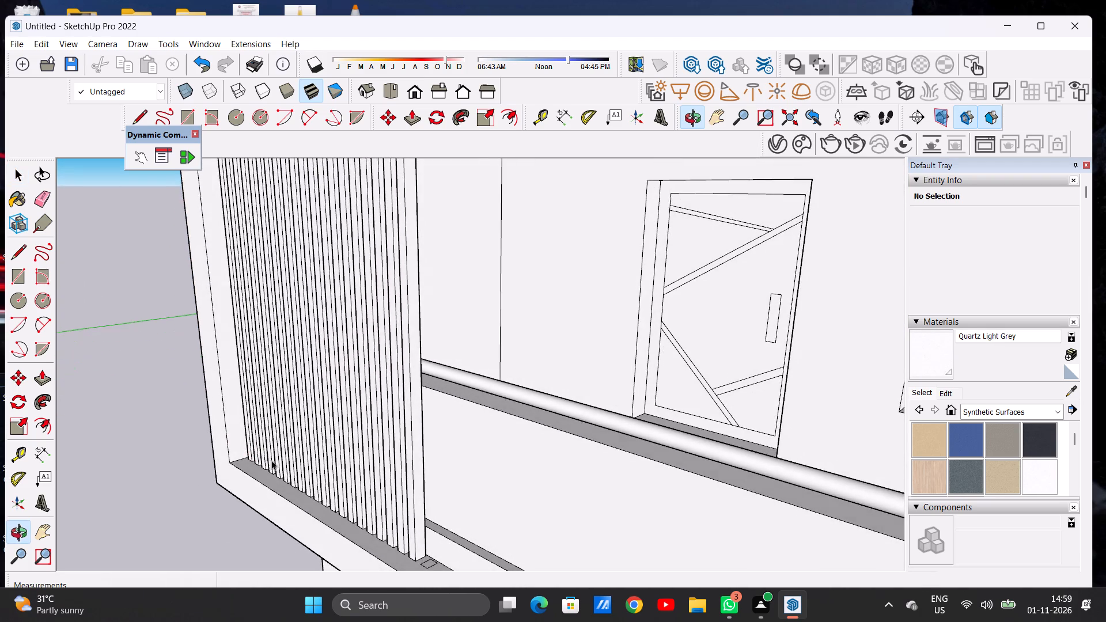
{"action": "scroll", "coordinate": [400, 443], "scroll_direction": "down", "scroll_amount": 14}
{"action": "middle_click_drag", "start_coordinate": [391, 438], "coordinate": [605, 393]}
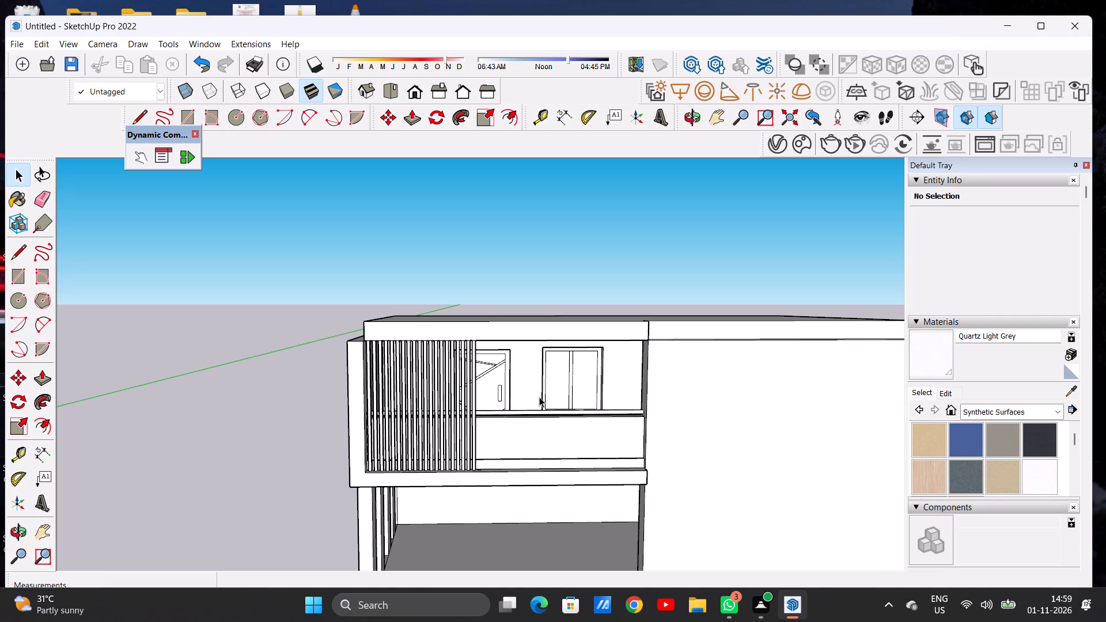
Review the whole building's front elevation and roof from low and high angles, comparing the slatted balcony with the blank wall.
{"action": "scroll", "coordinate": [539, 397], "scroll_direction": "down", "scroll_amount": 7}
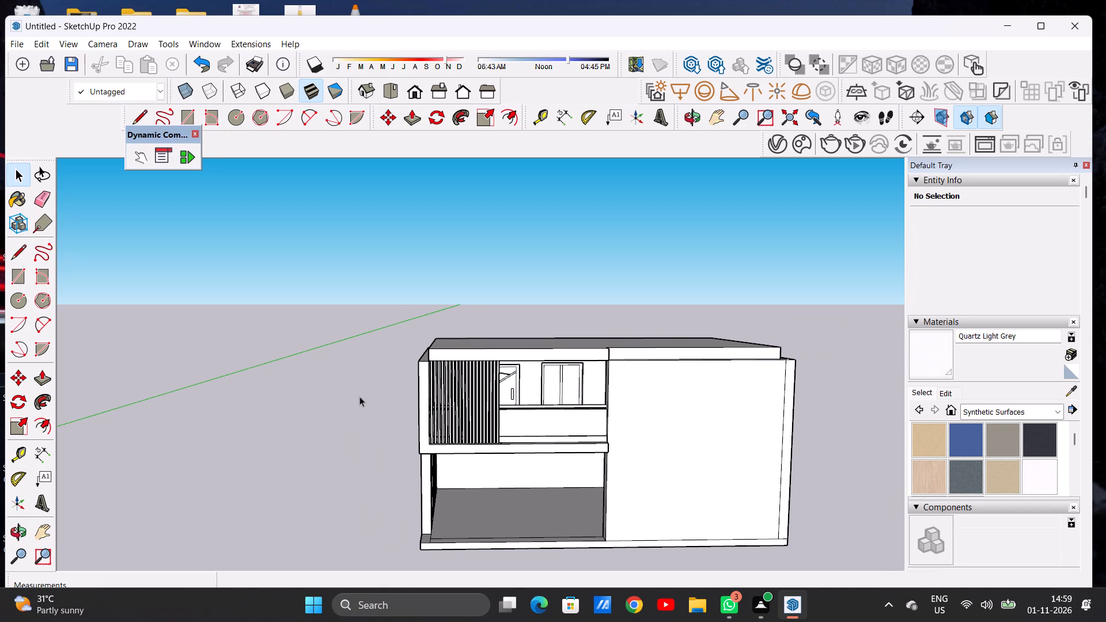
{"action": "scroll", "coordinate": [359, 396], "scroll_direction": "down", "scroll_amount": 7}
{"action": "scroll", "coordinate": [432, 394], "scroll_direction": "up", "scroll_amount": 7}
{"action": "scroll", "coordinate": [432, 394], "scroll_direction": "down", "scroll_amount": 1}
{"action": "scroll", "coordinate": [432, 394], "scroll_direction": "up", "scroll_amount": 1}
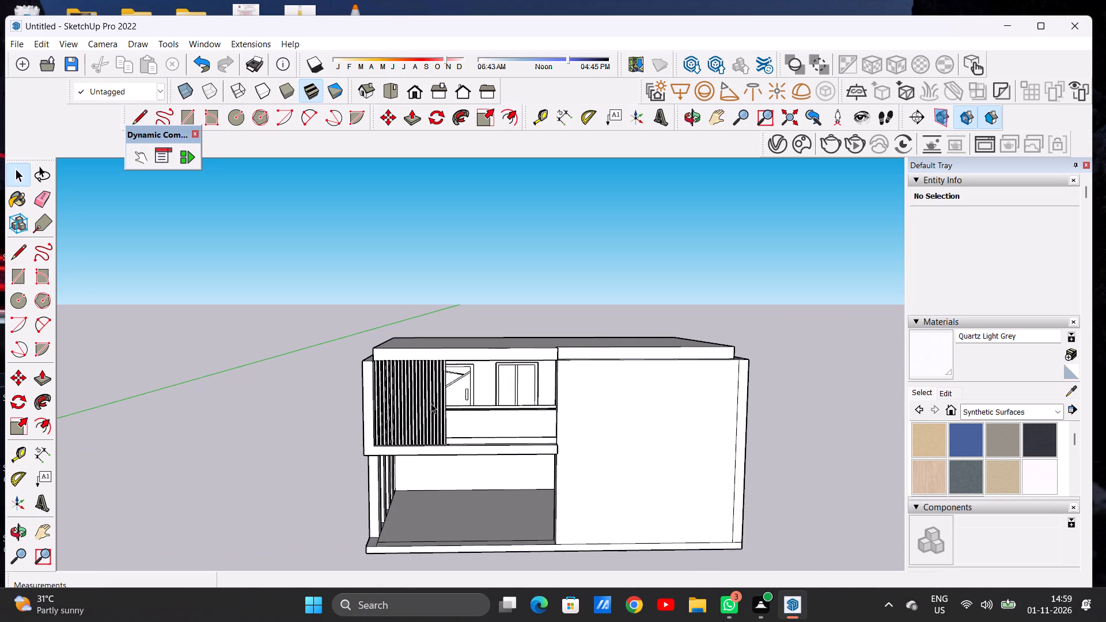
{"action": "middle_click_drag", "start_coordinate": [431, 401], "coordinate": [429, 393]}
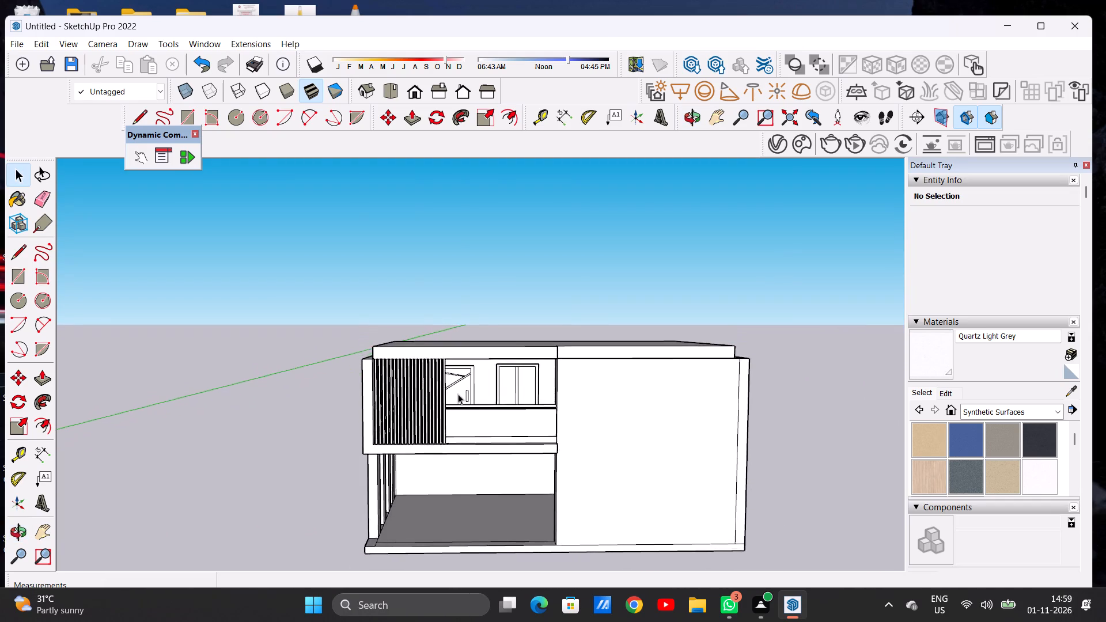
{"action": "scroll", "coordinate": [458, 394], "scroll_direction": "up", "scroll_amount": 2}
{"action": "scroll", "coordinate": [458, 394], "scroll_direction": "down", "scroll_amount": 1}
{"action": "scroll", "coordinate": [458, 394], "scroll_direction": "up", "scroll_amount": 8}
{"action": "middle_click", "coordinate": [484, 397]}
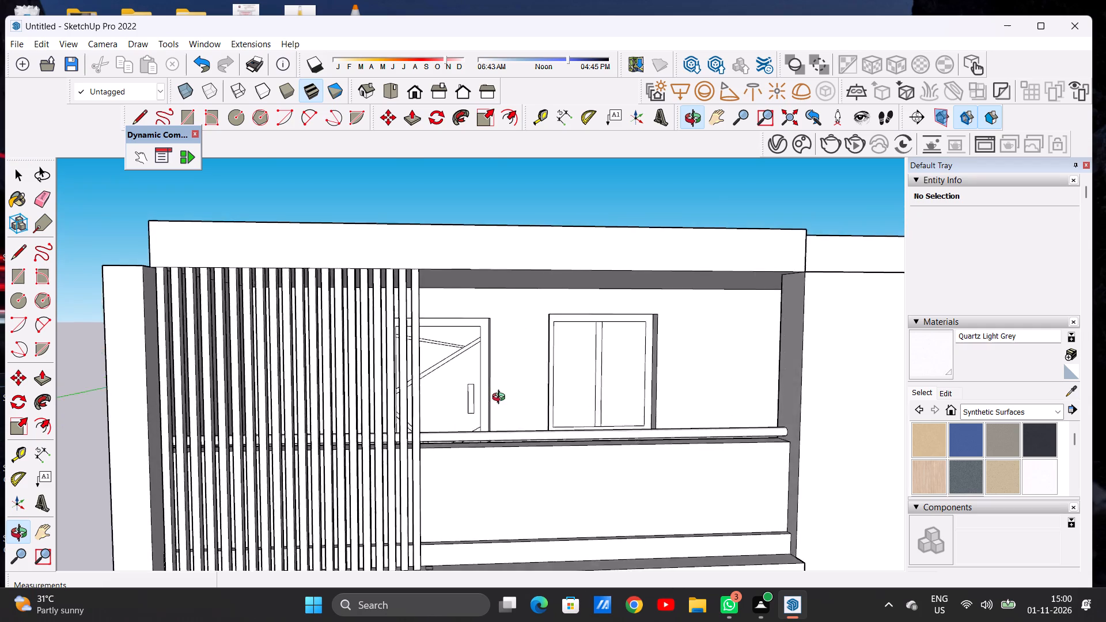
{"action": "scroll", "coordinate": [484, 401], "scroll_direction": "up", "scroll_amount": 1}
{"action": "scroll", "coordinate": [468, 397], "scroll_direction": "down", "scroll_amount": 6}
{"action": "scroll", "coordinate": [388, 403], "scroll_direction": "down", "scroll_amount": 4}
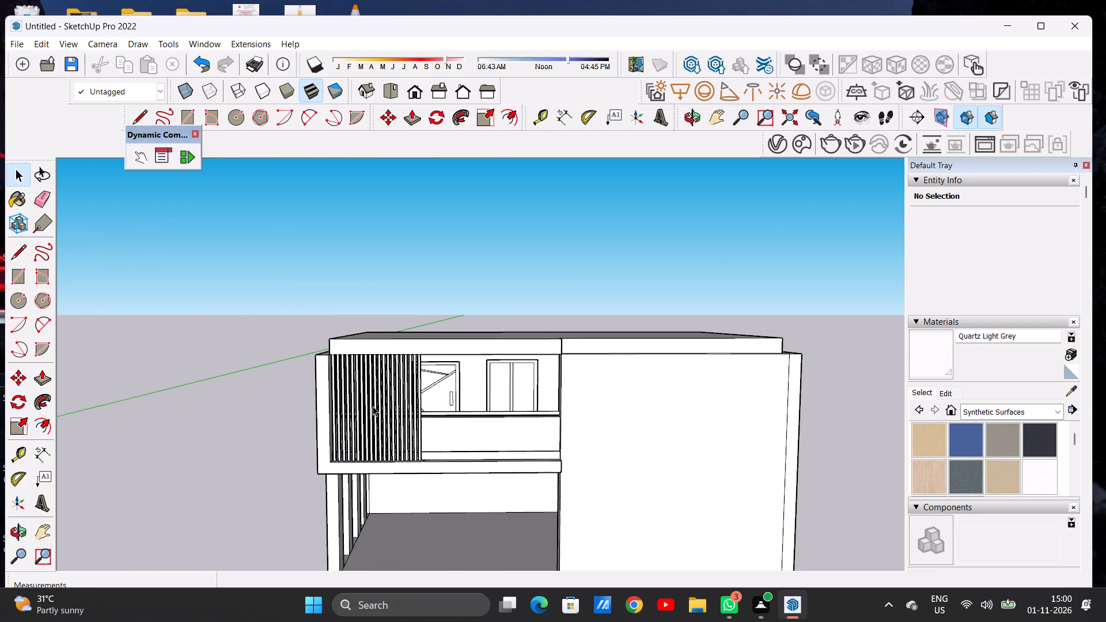
{"action": "scroll", "coordinate": [373, 415], "scroll_direction": "down", "scroll_amount": 2}
{"action": "scroll", "coordinate": [373, 415], "scroll_direction": "up", "scroll_amount": 1}
{"action": "scroll", "coordinate": [373, 416], "scroll_direction": "down", "scroll_amount": 3}
{"action": "middle_click_drag", "start_coordinate": [394, 414], "coordinate": [380, 503]}
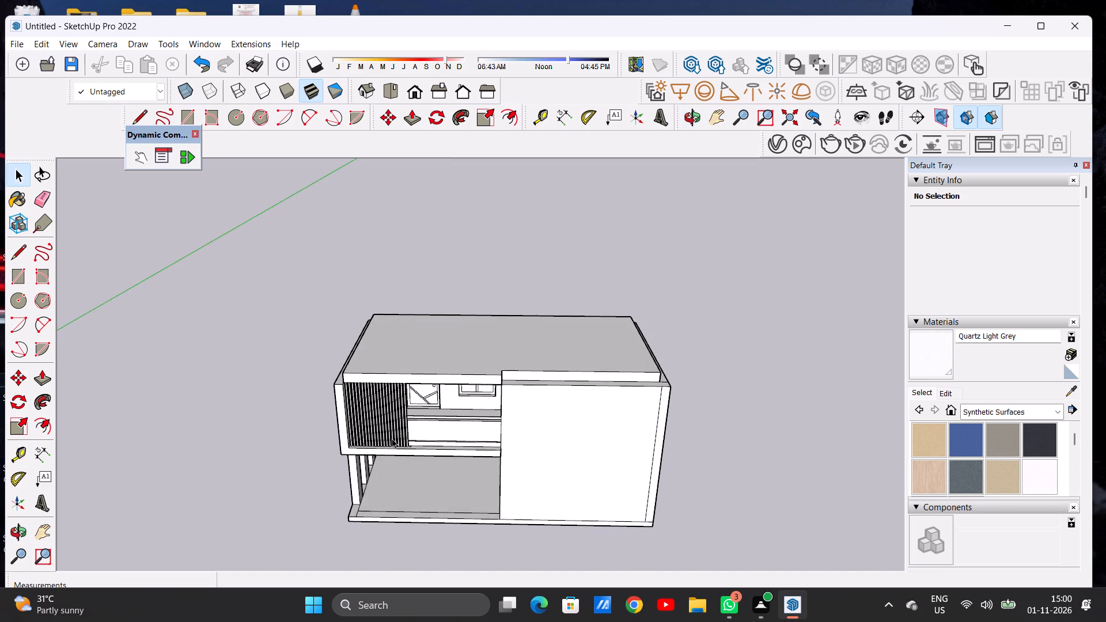
{"action": "scroll", "coordinate": [390, 404], "scroll_direction": "up", "scroll_amount": 3}
{"action": "middle_click_drag", "start_coordinate": [419, 423], "coordinate": [421, 364]}
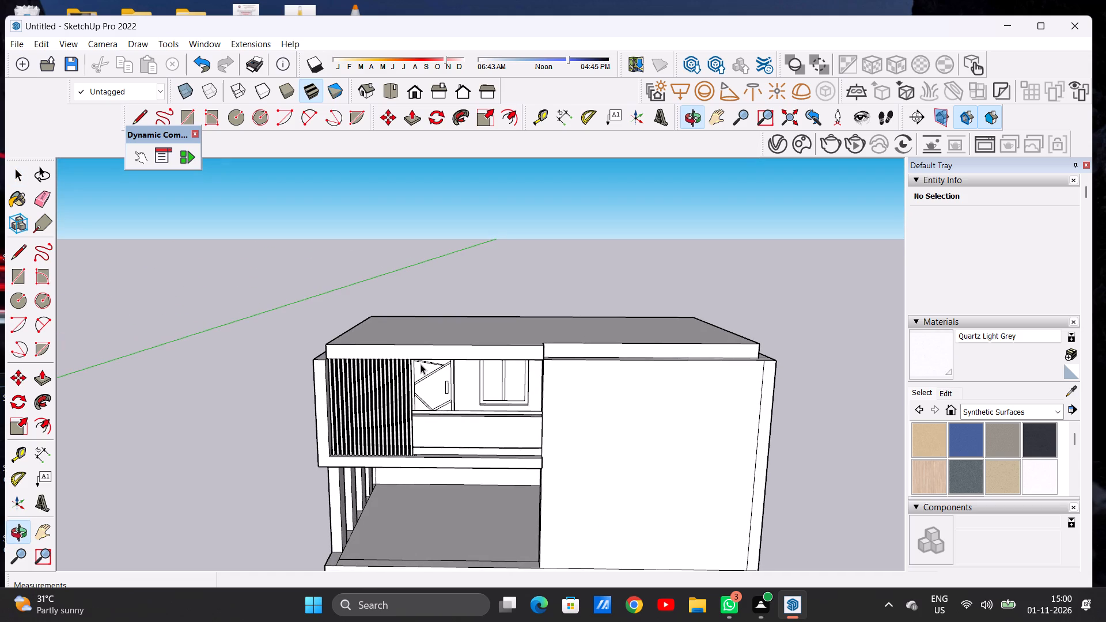
{"action": "scroll", "coordinate": [425, 368], "scroll_direction": "down", "scroll_amount": 6}
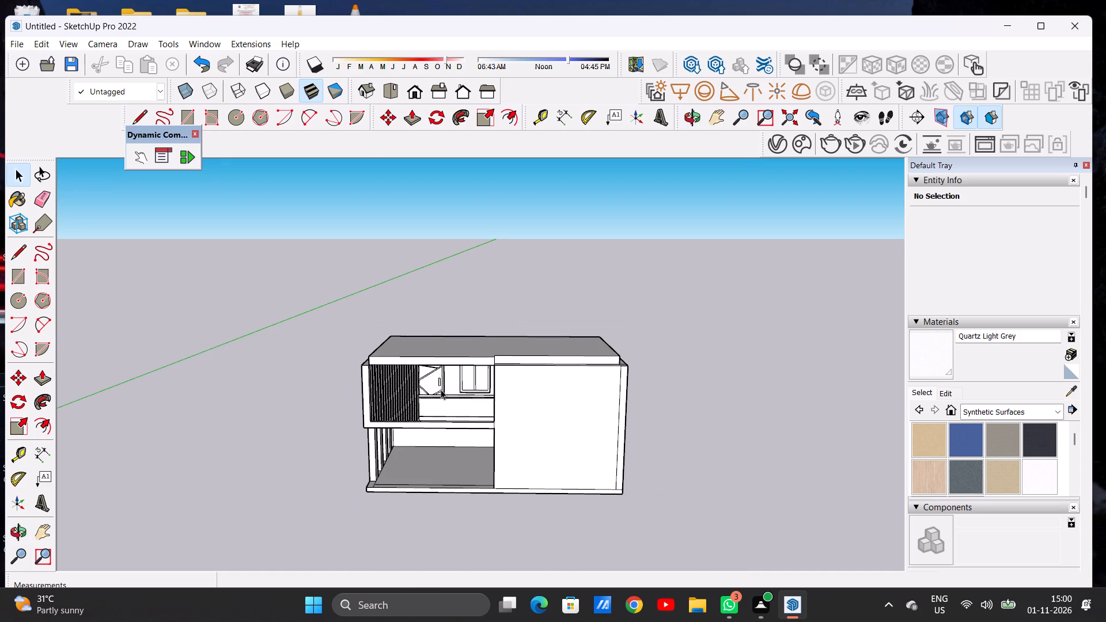
{"action": "middle_click_drag", "start_coordinate": [486, 420], "coordinate": [485, 379]}
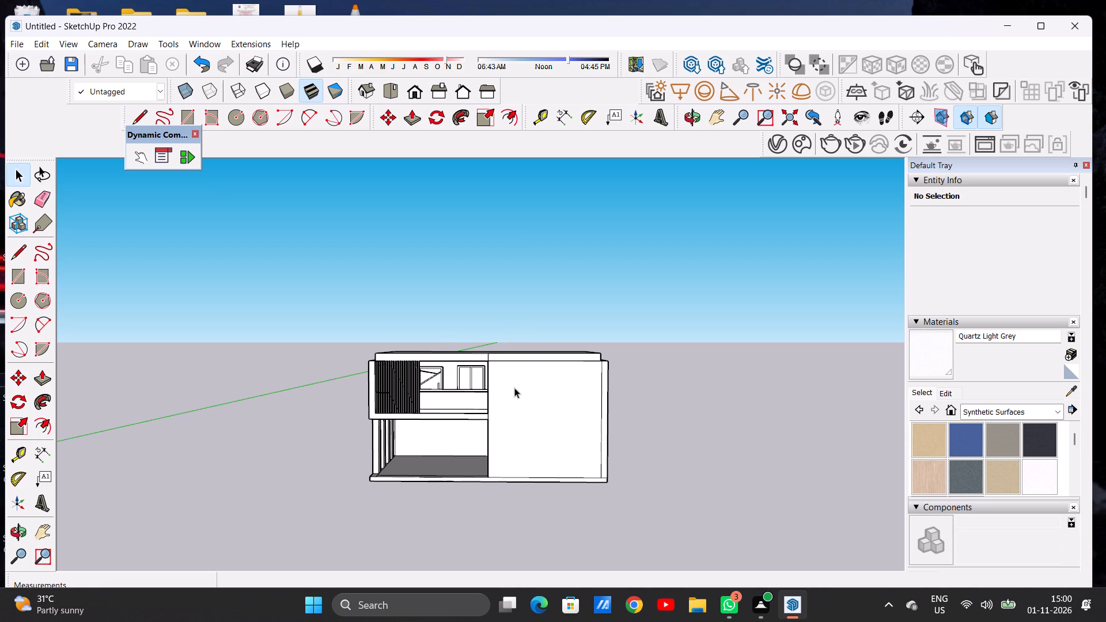
{"action": "middle_click_drag", "start_coordinate": [513, 371], "coordinate": [518, 473]}
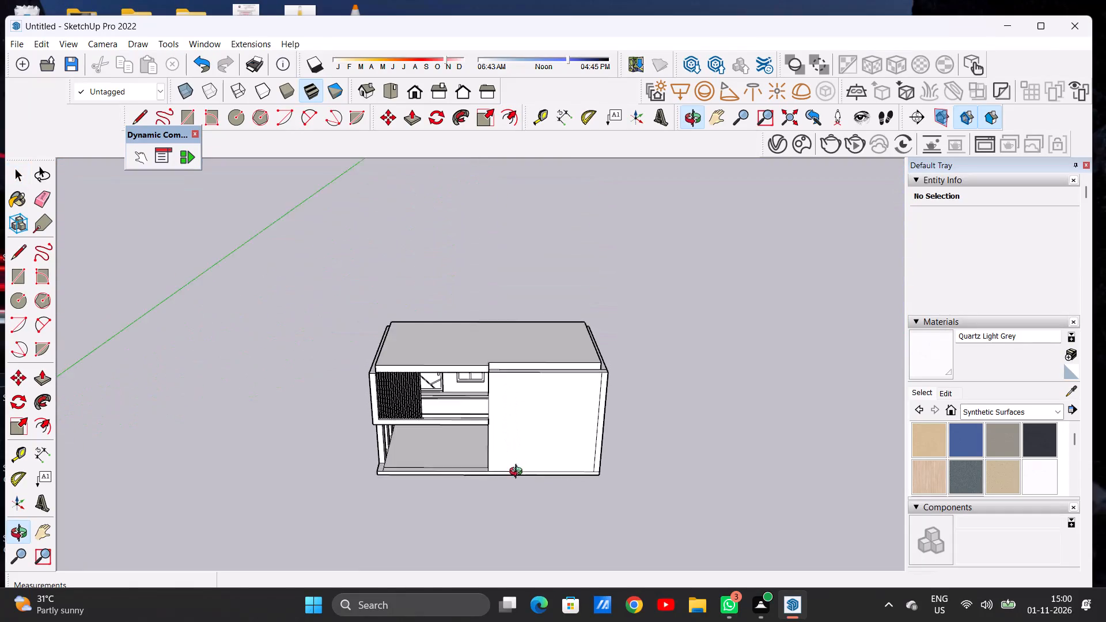
{"action": "middle_click_drag", "start_coordinate": [518, 473], "coordinate": [518, 500]}
{"action": "scroll", "coordinate": [472, 394], "scroll_direction": "up", "scroll_amount": 6}
{"action": "middle_click_drag", "start_coordinate": [446, 402], "coordinate": [455, 396]}
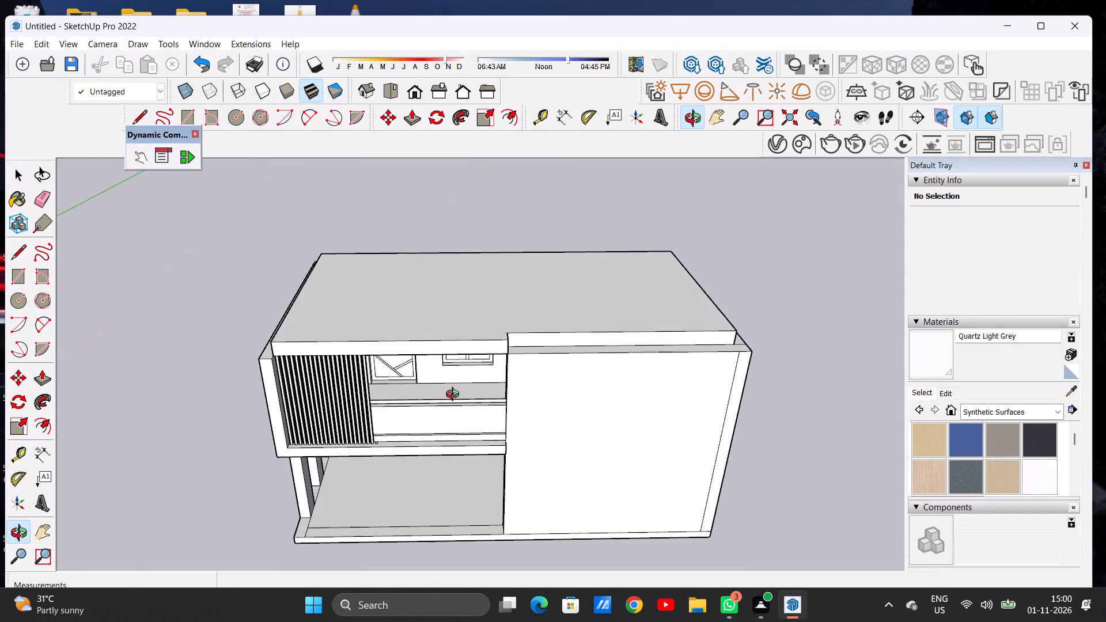
{"action": "middle_click_drag", "start_coordinate": [455, 396], "coordinate": [505, 358]}
{"action": "middle_click_drag", "start_coordinate": [493, 344], "coordinate": [458, 327]}
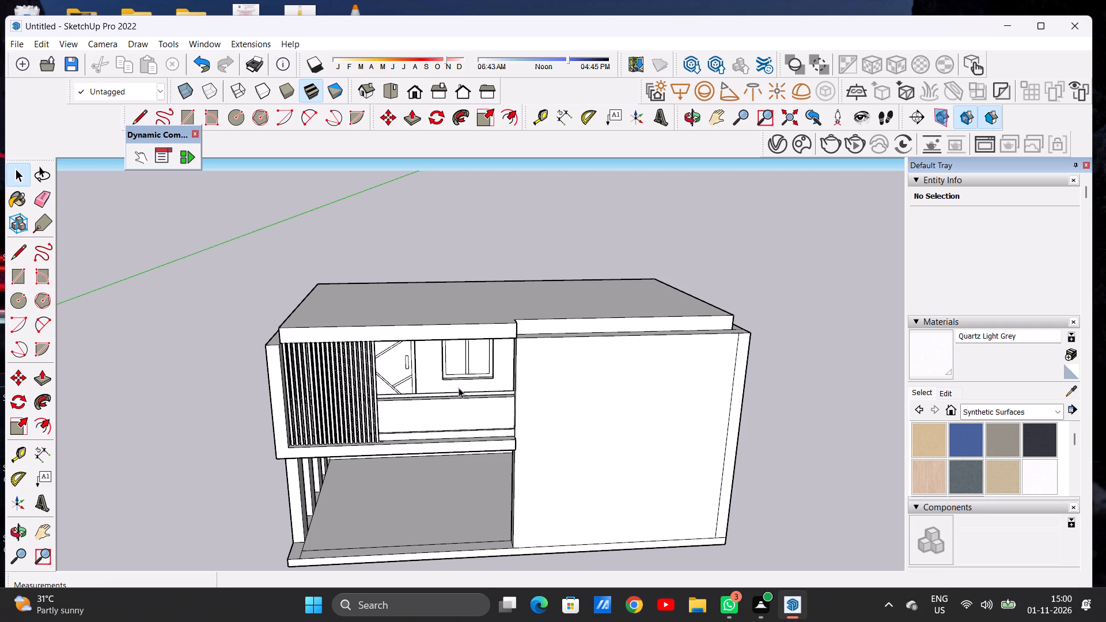
{"action": "scroll", "coordinate": [465, 410], "scroll_direction": "down", "scroll_amount": 7}
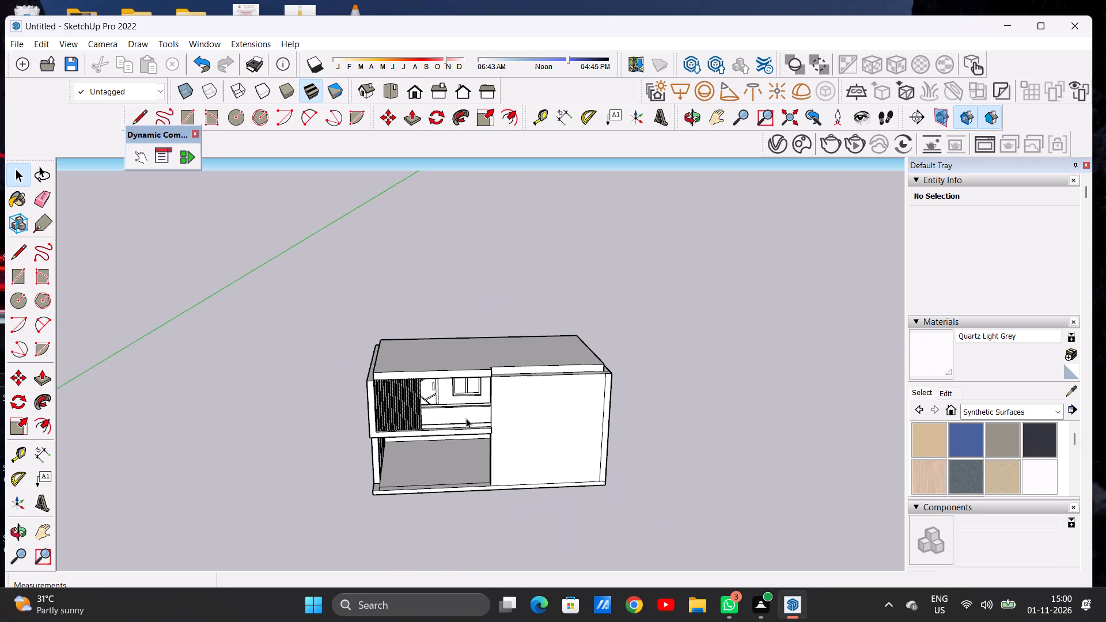
Examine the front façade, roof slab and surrounding wall tops from low and high angles.
{"action": "scroll", "coordinate": [478, 327], "scroll_direction": "up", "scroll_amount": 5}
{"action": "scroll", "coordinate": [422, 370], "scroll_direction": "up", "scroll_amount": 1}
{"action": "middle_click_drag", "start_coordinate": [419, 367], "coordinate": [618, 310]}
{"action": "middle_click", "coordinate": [618, 310]}
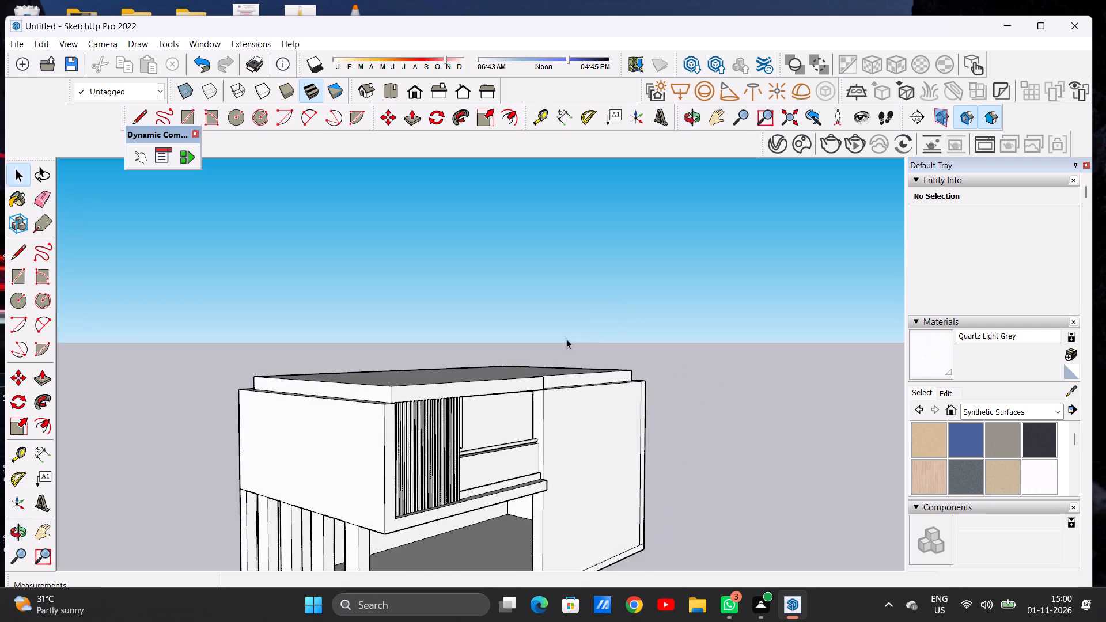
{"action": "middle_click_drag", "start_coordinate": [491, 392], "coordinate": [310, 453]}
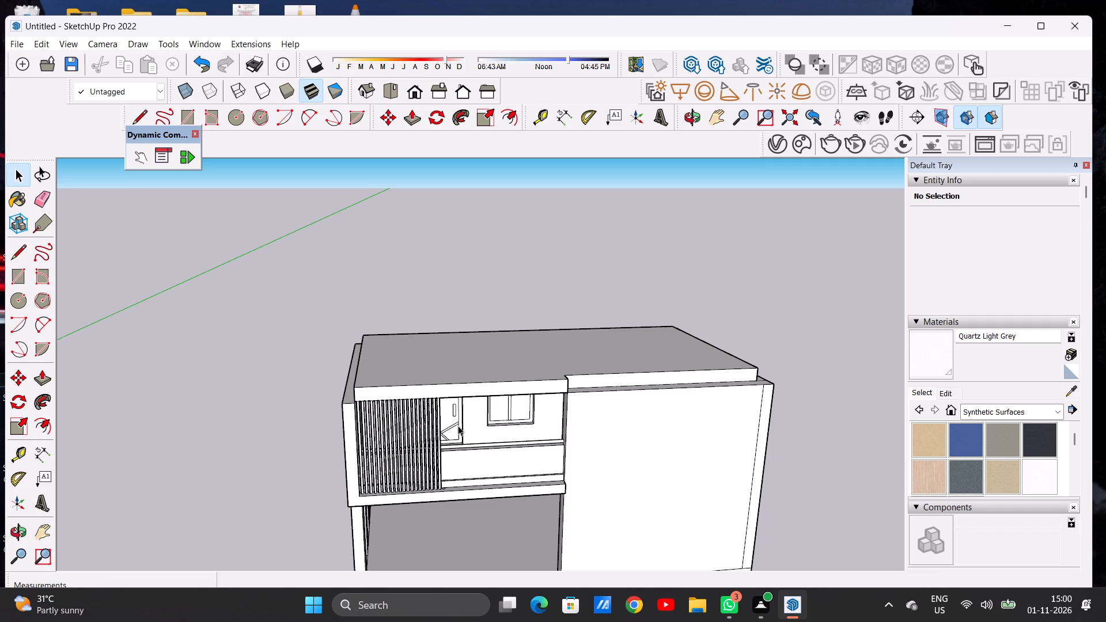
{"action": "scroll", "coordinate": [462, 424], "scroll_direction": "down", "scroll_amount": 6}
{"action": "middle_click_drag", "start_coordinate": [536, 427], "coordinate": [513, 426]}
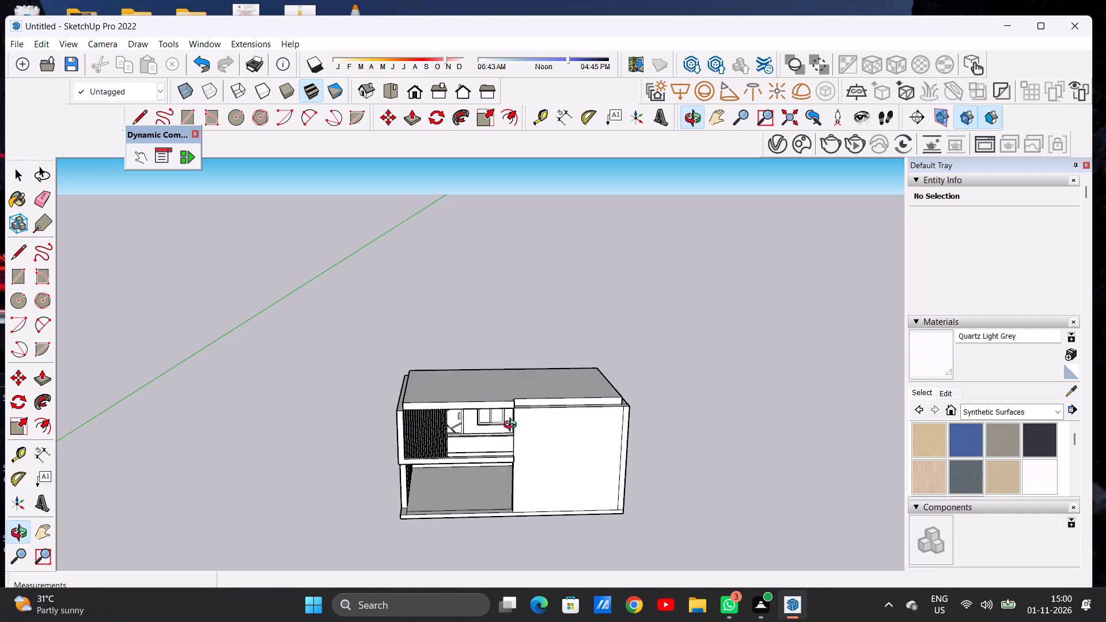
{"action": "middle_click_drag", "start_coordinate": [513, 426], "coordinate": [513, 427]}
{"action": "scroll", "coordinate": [524, 384], "scroll_direction": "up", "scroll_amount": 5}
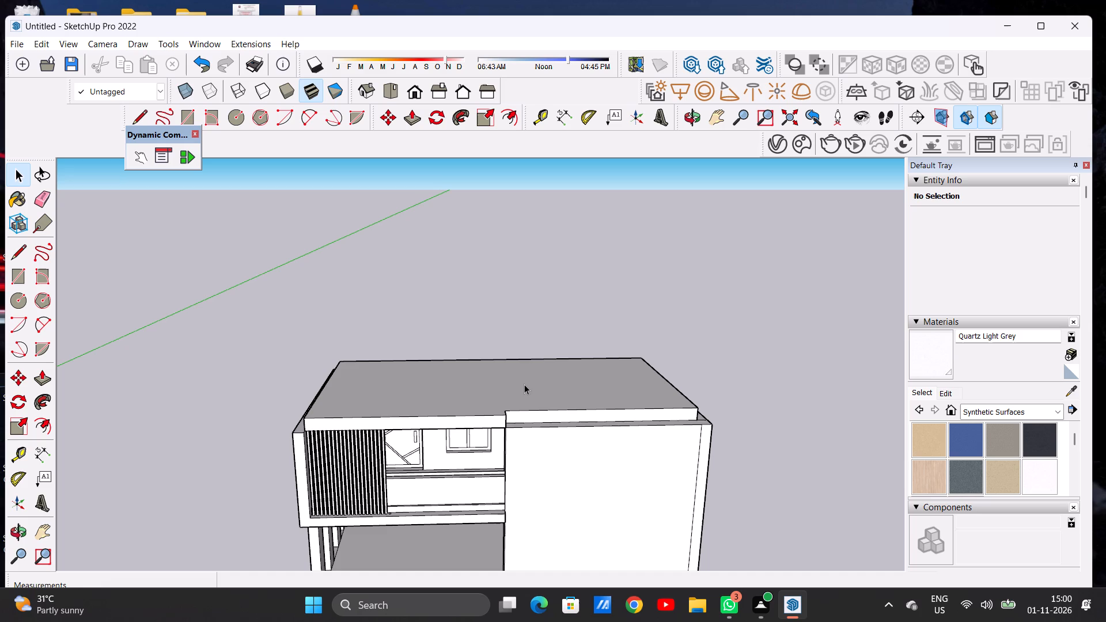
Extrude the top face of the side and rear walls around the roof slab 10' upward.
{"action": "key", "text": "p"}
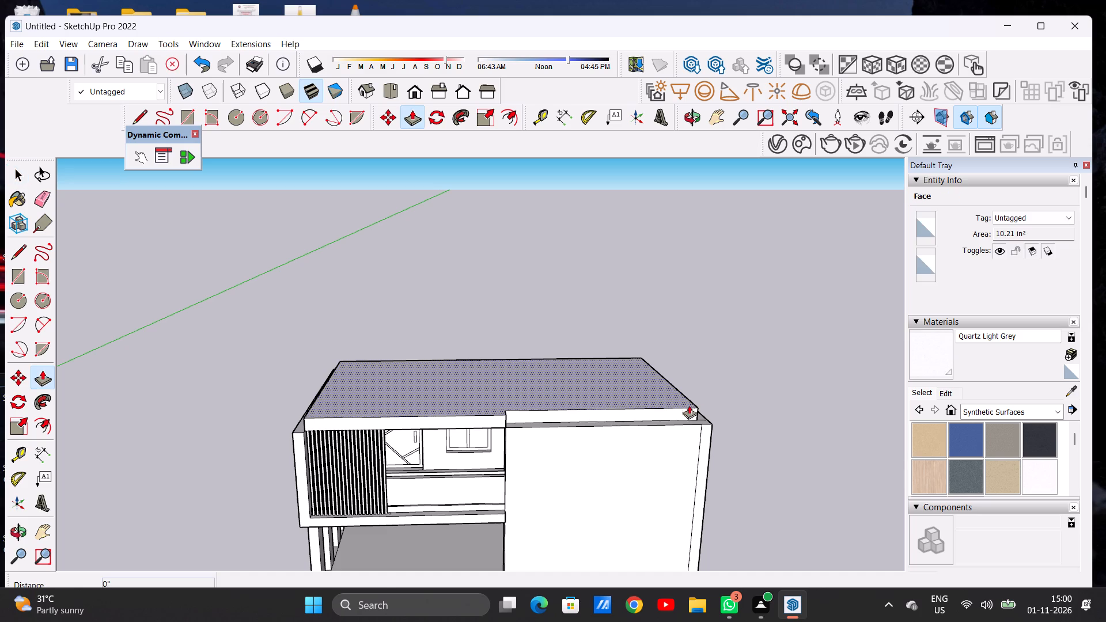
{"action": "scroll", "coordinate": [710, 411], "scroll_direction": "up", "scroll_amount": 17}
{"action": "scroll", "coordinate": [701, 421], "scroll_direction": "down", "scroll_amount": 1}
{"action": "scroll", "coordinate": [701, 421], "scroll_direction": "up", "scroll_amount": 1}
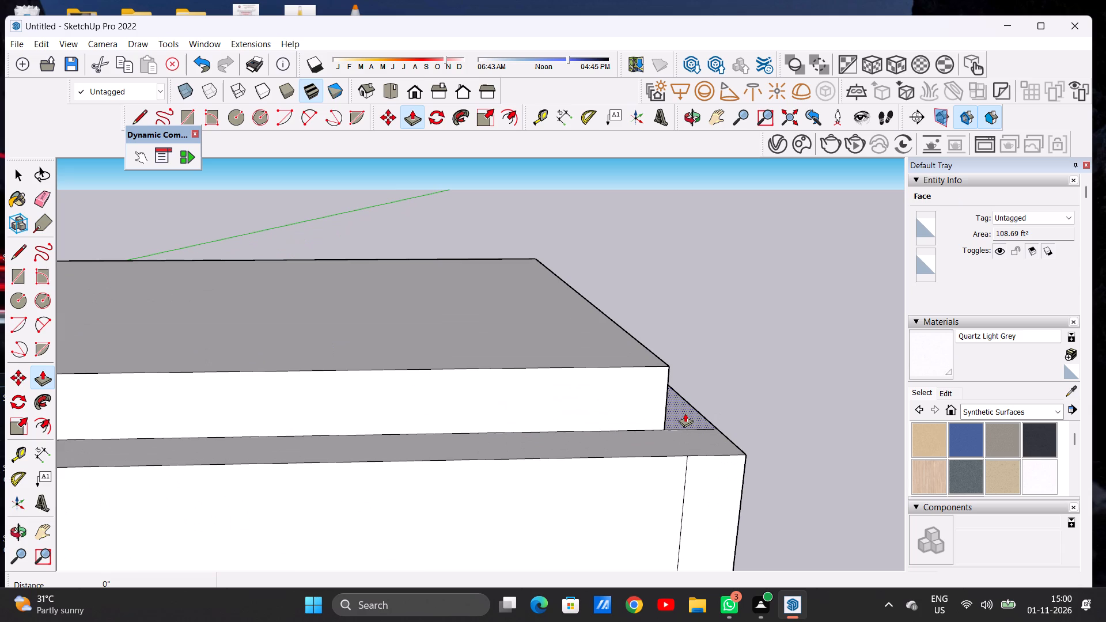
{"action": "left_click", "coordinate": [685, 413]}
{"action": "scroll", "coordinate": [671, 289], "scroll_direction": "down", "scroll_amount": 14}
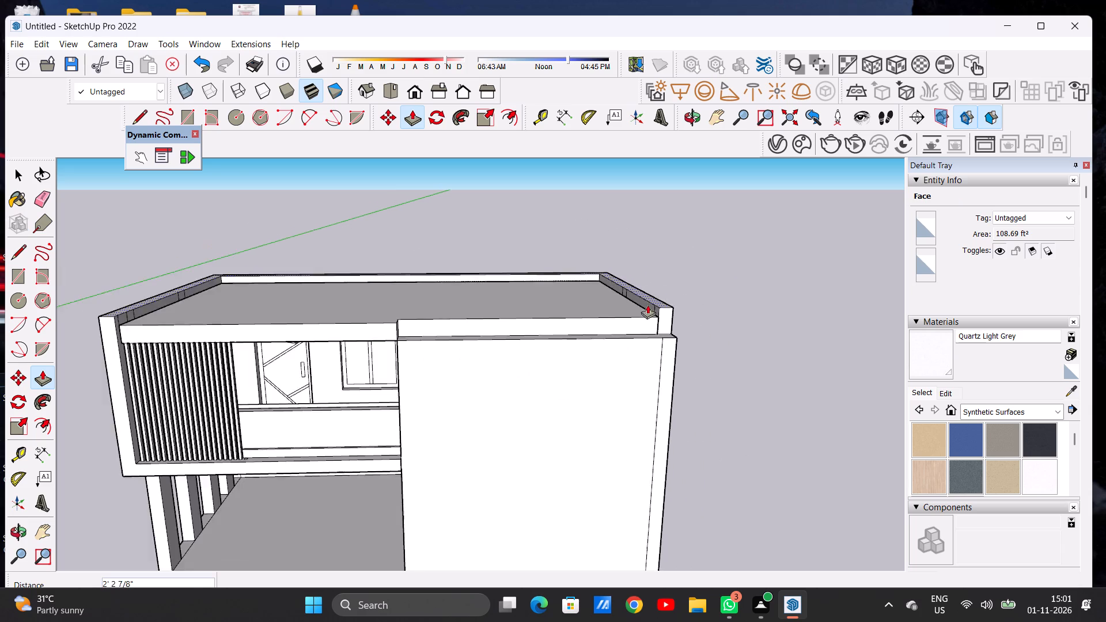
{"action": "scroll", "coordinate": [647, 305], "scroll_direction": "down", "scroll_amount": 10}
{"action": "middle_click_drag", "start_coordinate": [672, 245], "coordinate": [660, 214]}
{"action": "scroll", "coordinate": [671, 223], "scroll_direction": "up", "scroll_amount": 6}
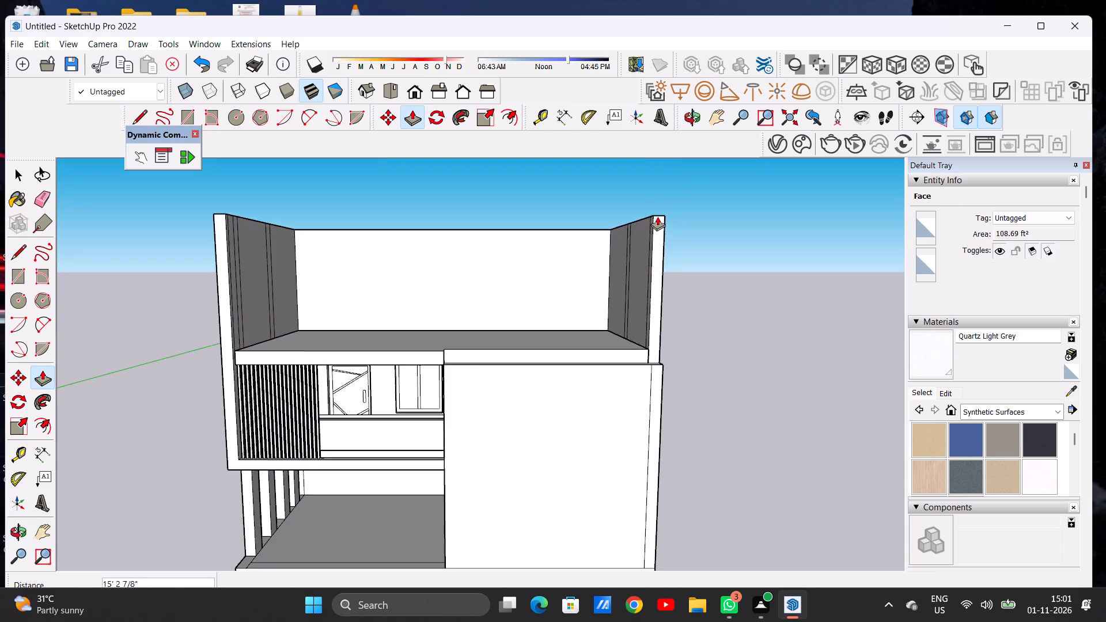
{"action": "scroll", "coordinate": [643, 278], "scroll_direction": "down", "scroll_amount": 12}
{"action": "scroll", "coordinate": [660, 236], "scroll_direction": "up", "scroll_amount": 12}
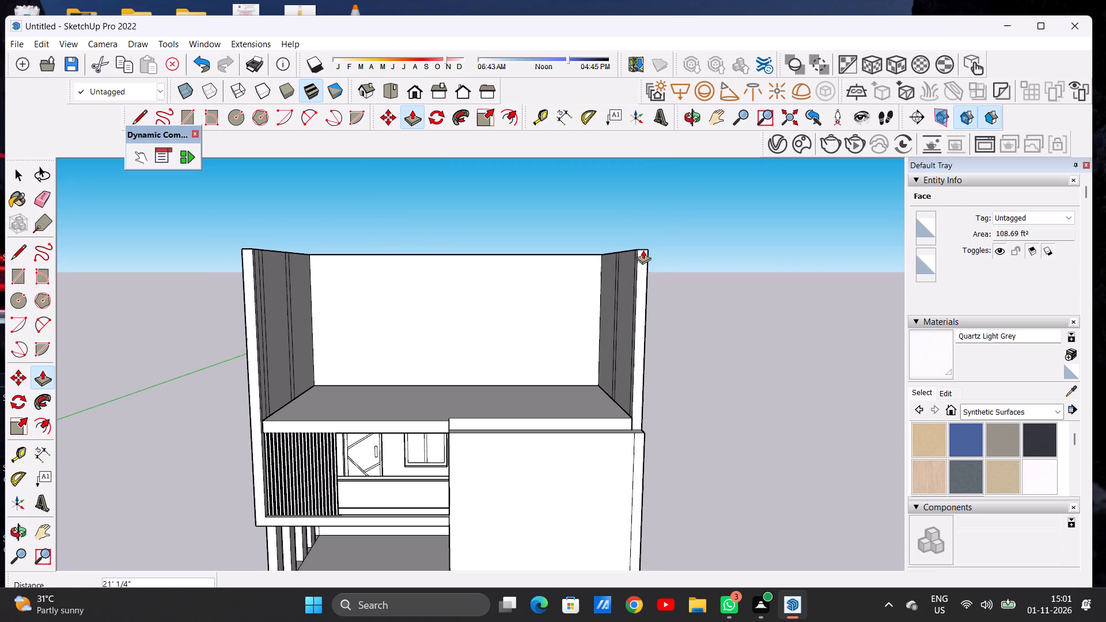
{"action": "key", "text": "1"}
{"action": "type", "text": "0'"}
{"action": "key", "text": "Return"}
{"action": "key", "text": "space"}
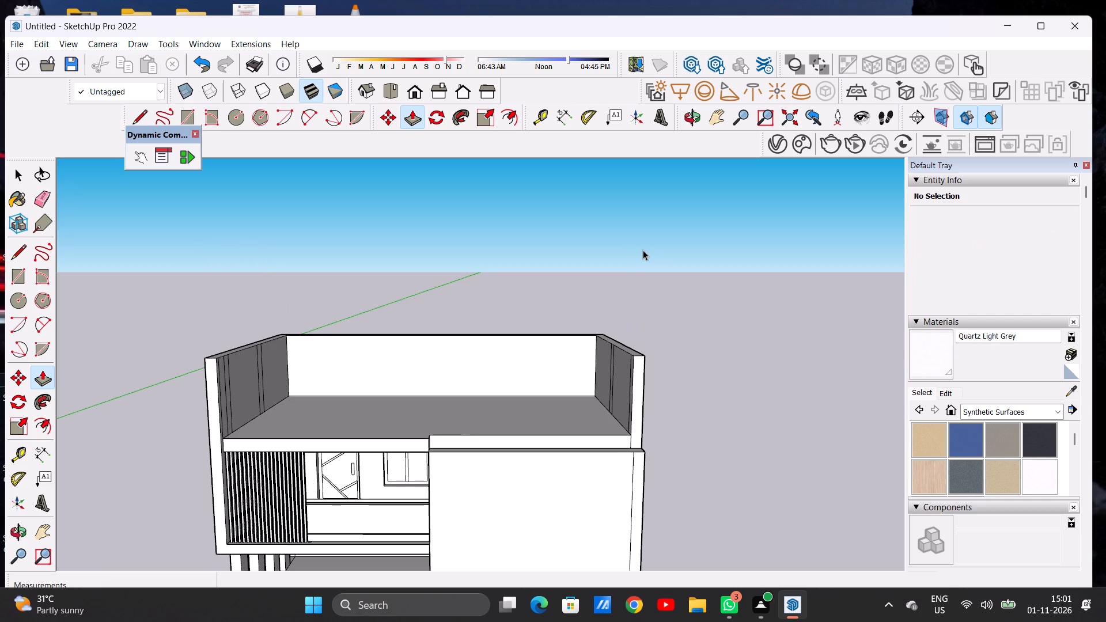
Examine the raised rooftop walls and roof slab from the front and from above.
{"action": "scroll", "coordinate": [350, 340], "scroll_direction": "down", "scroll_amount": 6}
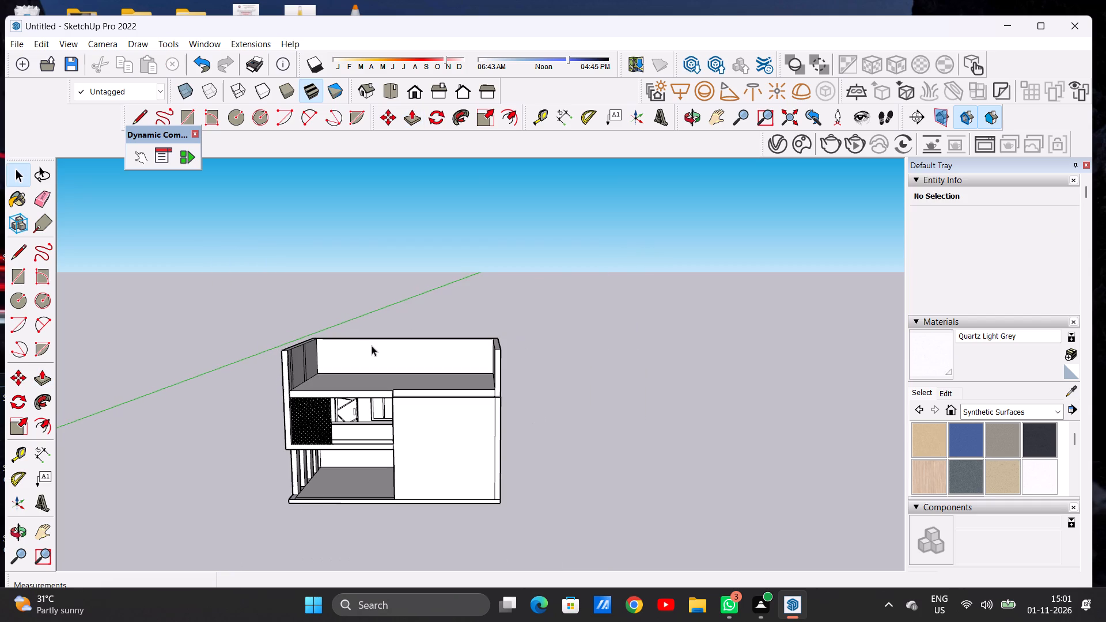
{"action": "middle_click_drag", "start_coordinate": [381, 355], "coordinate": [385, 332]}
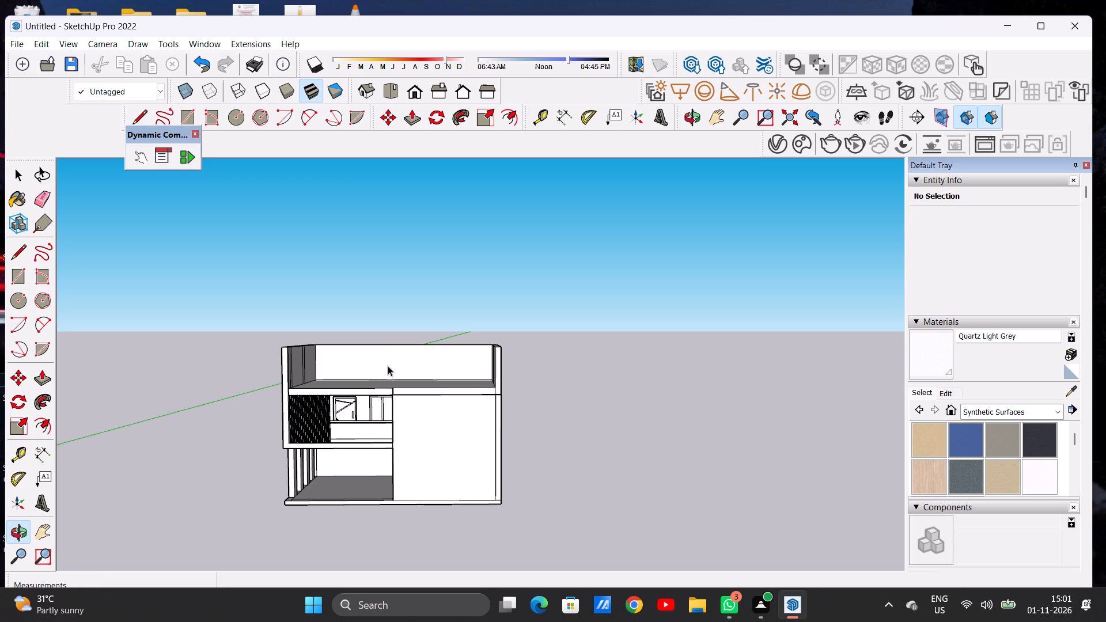
{"action": "middle_click_drag", "start_coordinate": [387, 385], "coordinate": [393, 478]}
{"action": "middle_click", "coordinate": [393, 478]}
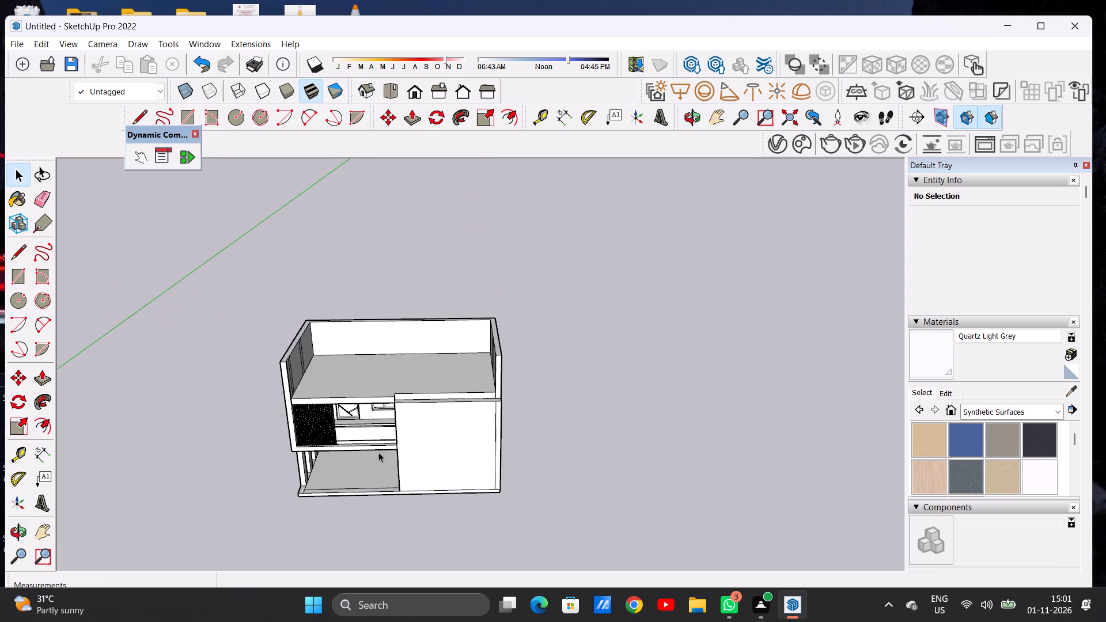
{"action": "scroll", "coordinate": [345, 410], "scroll_direction": "up", "scroll_amount": 12}
{"action": "scroll", "coordinate": [384, 345], "scroll_direction": "down", "scroll_amount": 5}
{"action": "middle_click_drag", "start_coordinate": [393, 334], "coordinate": [393, 370]}
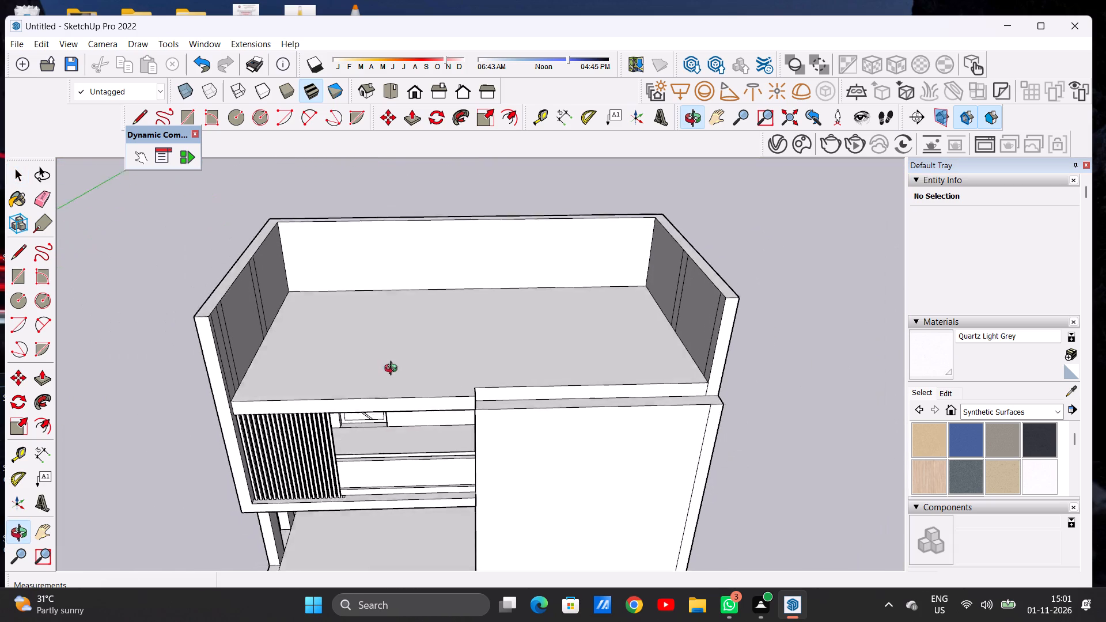
{"action": "middle_click_drag", "start_coordinate": [393, 370], "coordinate": [395, 414]}
Draw two parallel lines about 43' 1 3/8" long across the roof slab between the side walls' vertical seam lines, outlining a cross-wall strip.
{"action": "scroll", "coordinate": [418, 327], "scroll_direction": "up", "scroll_amount": 5}
{"action": "key", "text": "l"}
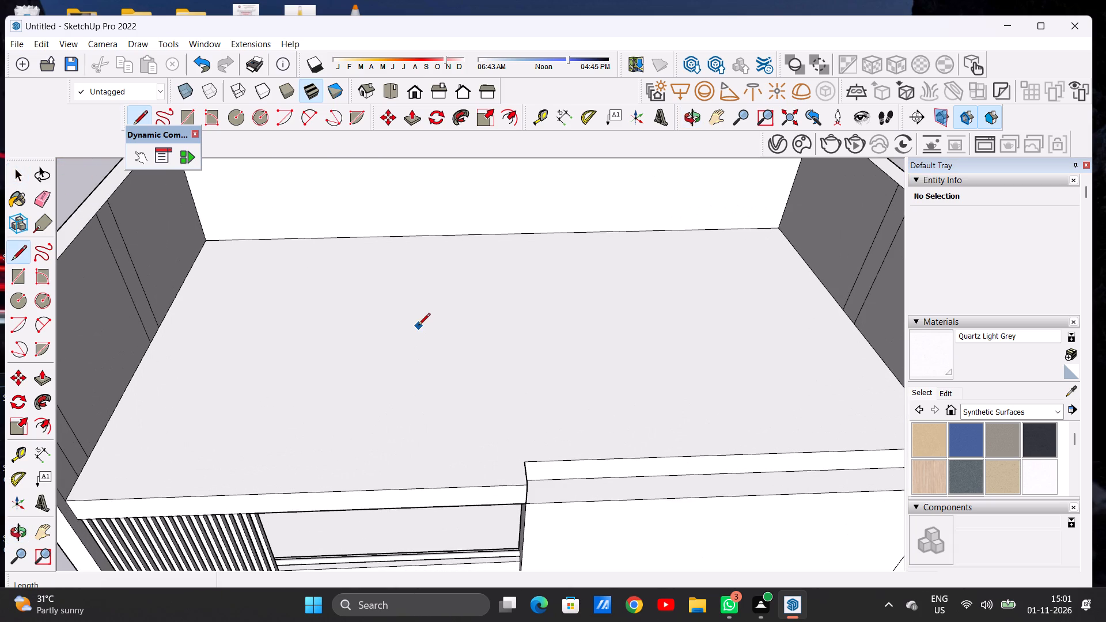
{"action": "left_click", "coordinate": [157, 323]}
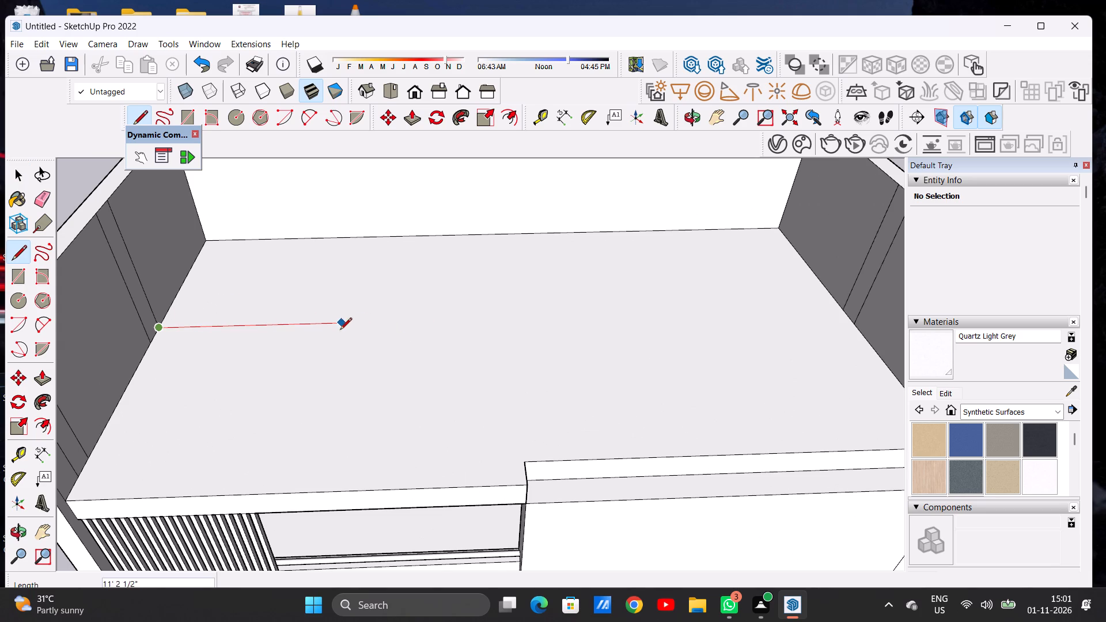
{"action": "scroll", "coordinate": [313, 329], "scroll_direction": "down", "scroll_amount": 3}
{"action": "scroll", "coordinate": [707, 295], "scroll_direction": "up", "scroll_amount": 4}
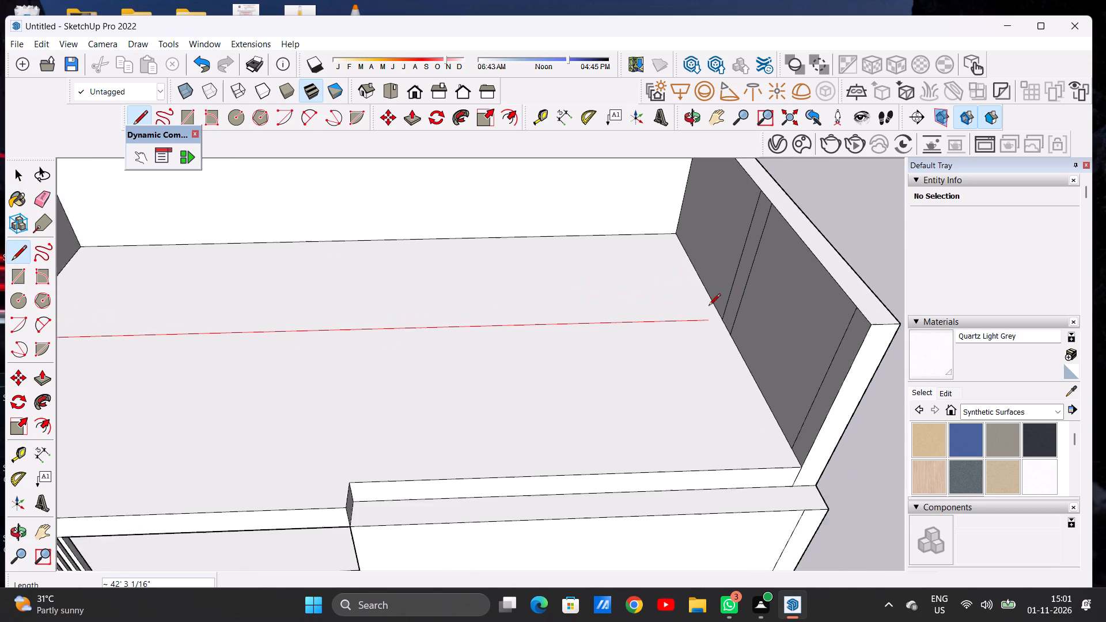
{"action": "scroll", "coordinate": [709, 306], "scroll_direction": "up", "scroll_amount": 1}
{"action": "scroll", "coordinate": [711, 312], "scroll_direction": "down", "scroll_amount": 1}
{"action": "scroll", "coordinate": [711, 312], "scroll_direction": "up", "scroll_amount": 3}
{"action": "left_click", "coordinate": [730, 324]}
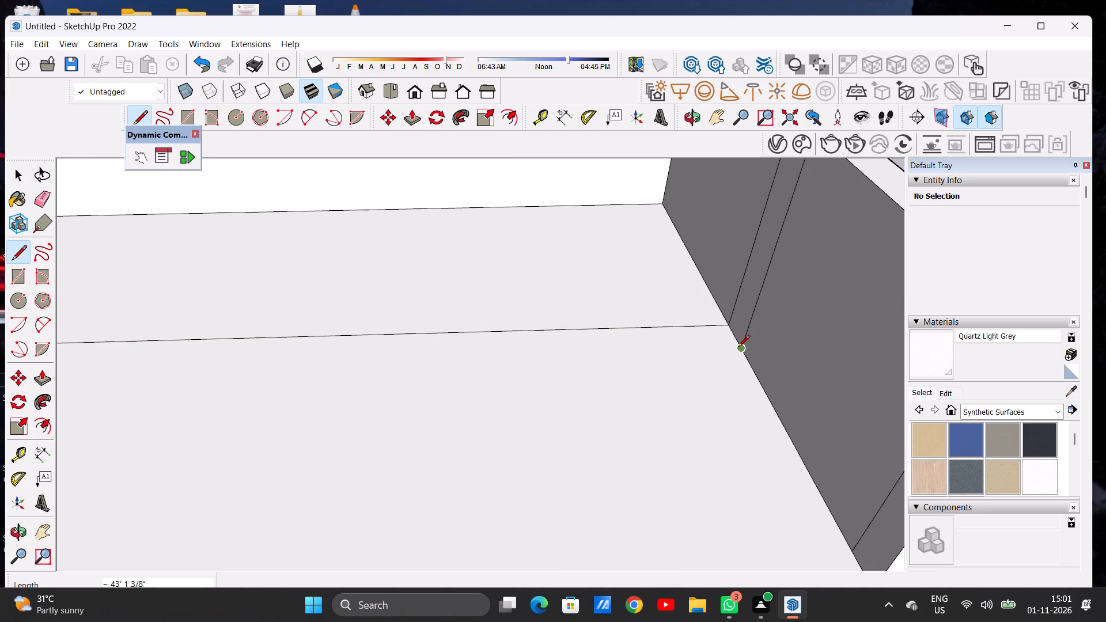
{"action": "left_click", "coordinate": [738, 349]}
{"action": "scroll", "coordinate": [694, 347], "scroll_direction": "down", "scroll_amount": 8}
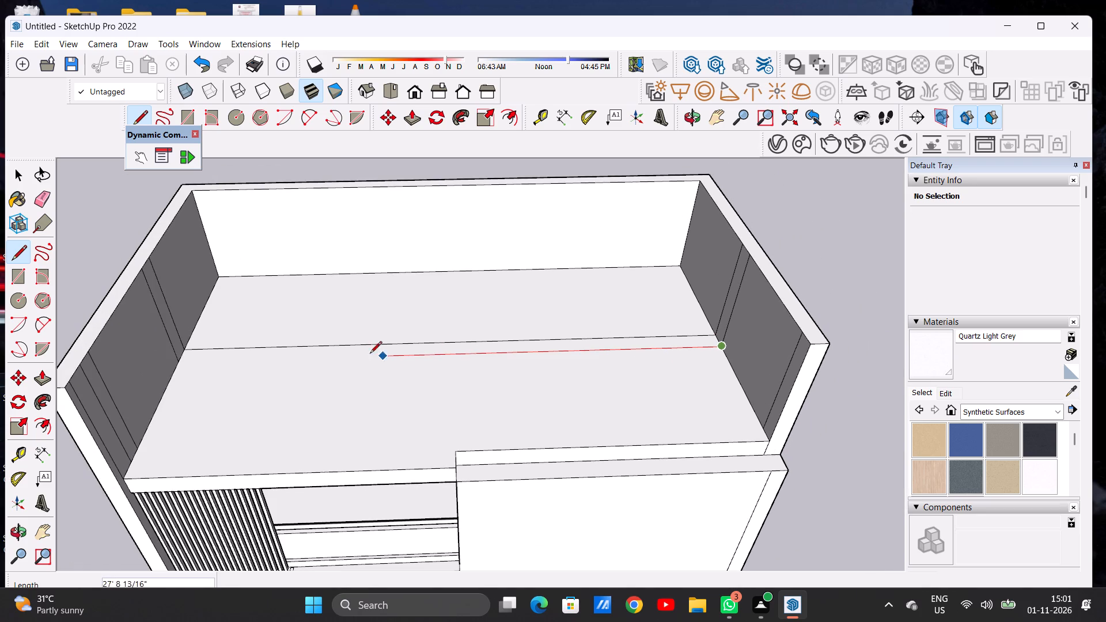
{"action": "scroll", "coordinate": [176, 358], "scroll_direction": "up", "scroll_amount": 6}
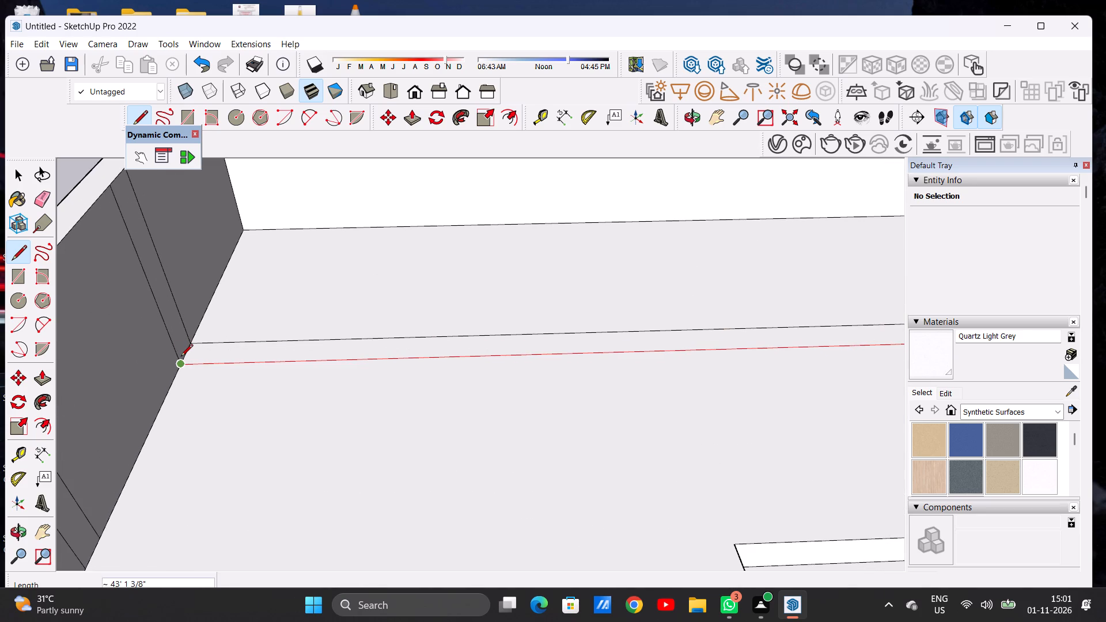
{"action": "left_click", "coordinate": [181, 357]}
{"action": "key", "text": "space"}
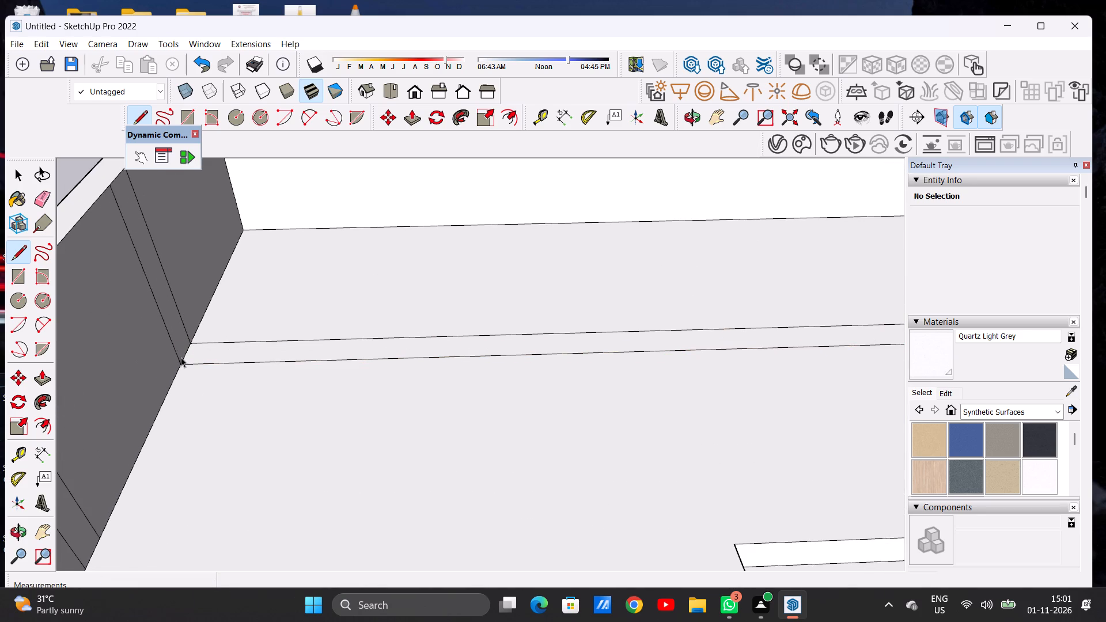
Extrude the narrow strip across the roof slab about 8' 6 3/4" upward, level with the side walls' top.
{"action": "scroll", "coordinate": [210, 415], "scroll_direction": "down", "scroll_amount": 9}
{"action": "scroll", "coordinate": [494, 384], "scroll_direction": "down", "scroll_amount": 6}
{"action": "middle_click_drag", "start_coordinate": [616, 394], "coordinate": [616, 318]}
{"action": "scroll", "coordinate": [626, 374], "scroll_direction": "up", "scroll_amount": 13}
{"action": "scroll", "coordinate": [609, 368], "scroll_direction": "down", "scroll_amount": 1}
{"action": "scroll", "coordinate": [609, 368], "scroll_direction": "up", "scroll_amount": 1}
{"action": "key", "text": "p"}
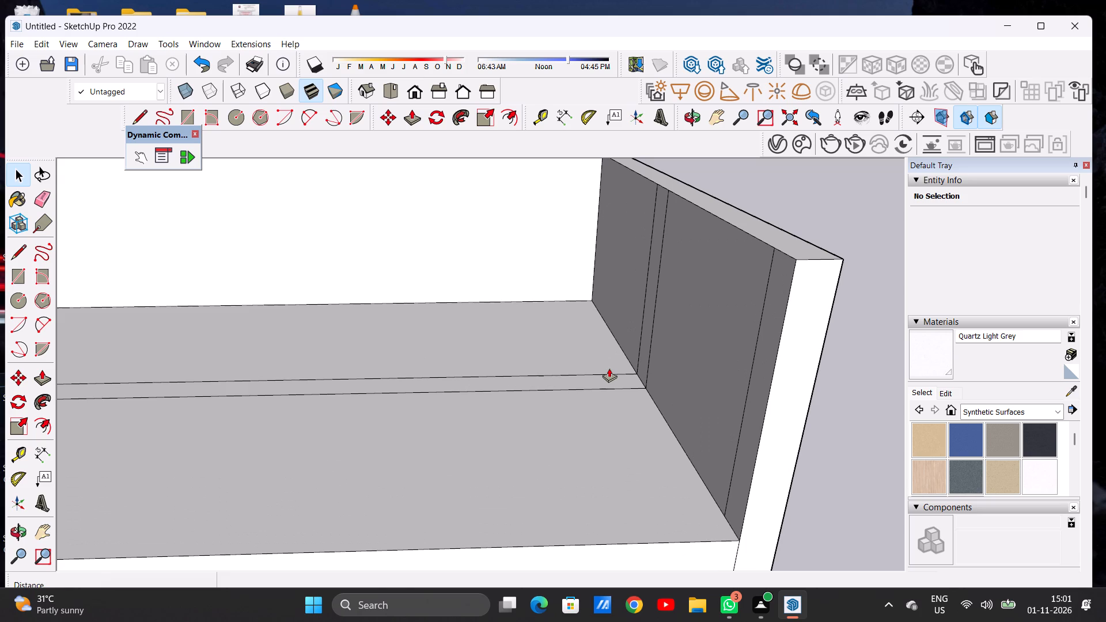
{"action": "scroll", "coordinate": [646, 366], "scroll_direction": "up", "scroll_amount": 6}
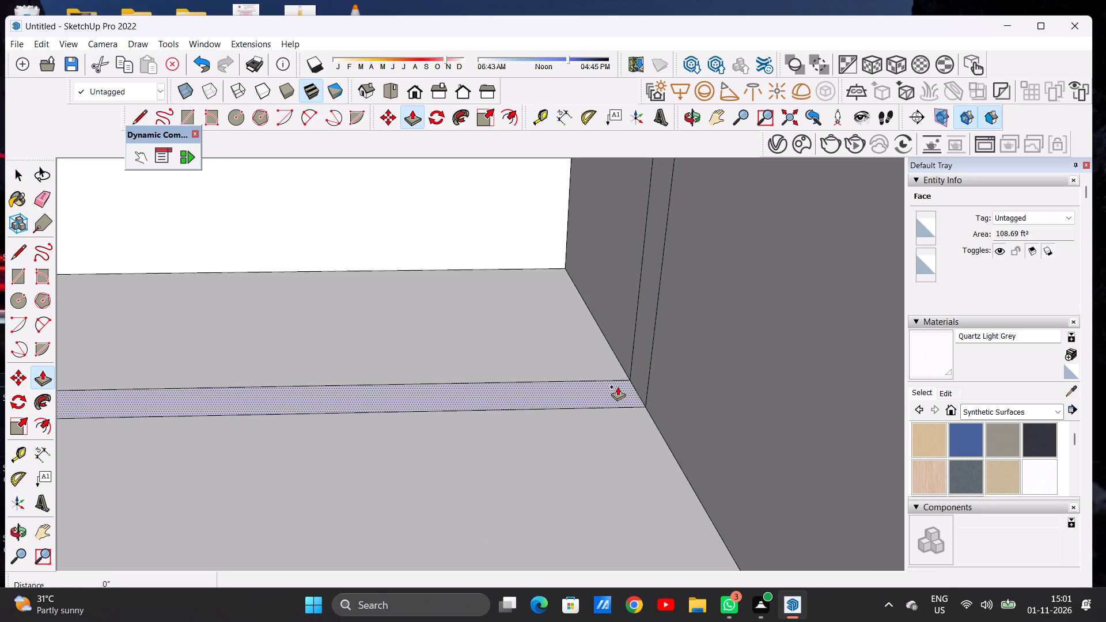
{"action": "left_click", "coordinate": [618, 386]}
{"action": "scroll", "coordinate": [617, 344], "scroll_direction": "down", "scroll_amount": 17}
{"action": "scroll", "coordinate": [639, 287], "scroll_direction": "up", "scroll_amount": 7}
{"action": "scroll", "coordinate": [619, 299], "scroll_direction": "down", "scroll_amount": 1}
{"action": "scroll", "coordinate": [619, 299], "scroll_direction": "up", "scroll_amount": 5}
{"action": "left_click", "coordinate": [623, 297]}
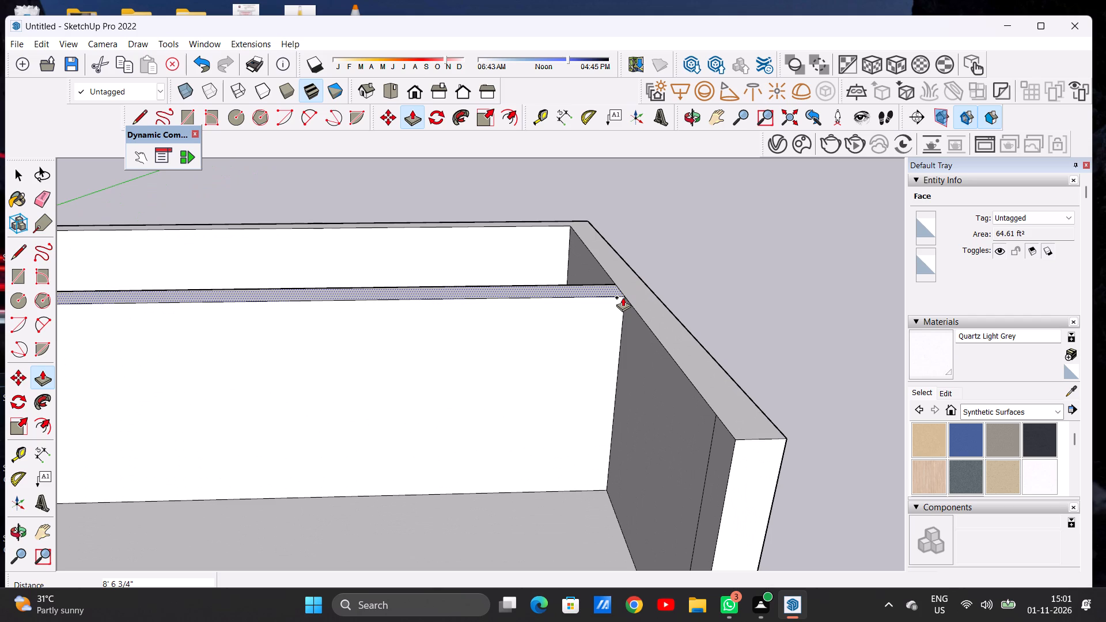
{"action": "key", "text": "space"}
Review the new rooftop cross wall and the whole front elevation from low and high angles, close up and from afar.
{"action": "scroll", "coordinate": [567, 325], "scroll_direction": "down", "scroll_amount": 7}
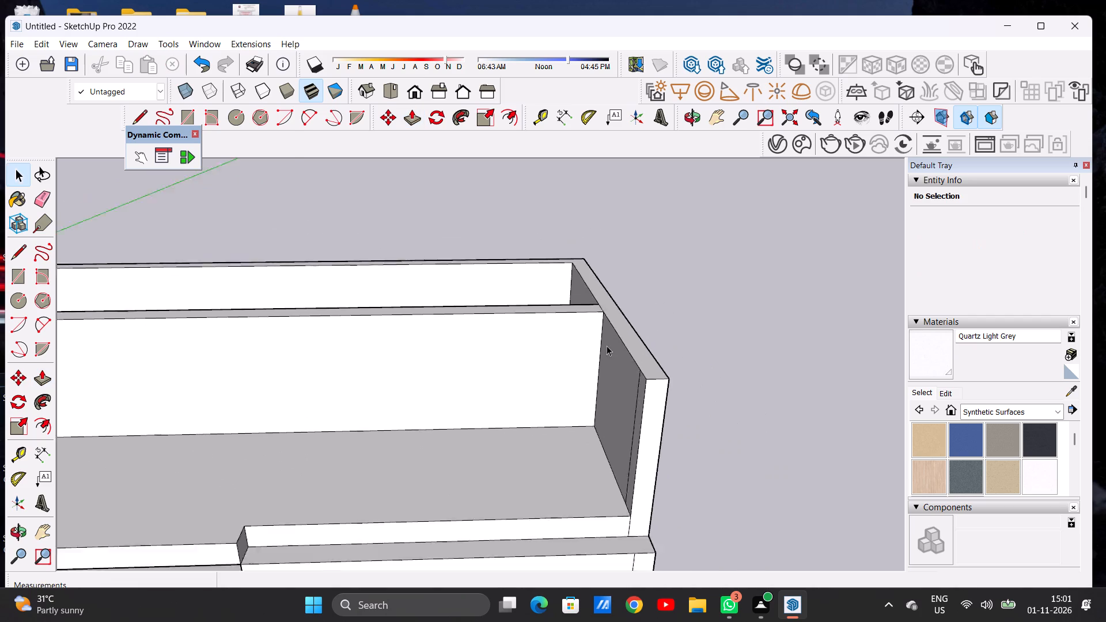
{"action": "scroll", "coordinate": [607, 346], "scroll_direction": "down", "scroll_amount": 8}
{"action": "middle_click_drag", "start_coordinate": [520, 392], "coordinate": [520, 342]}
{"action": "scroll", "coordinate": [529, 352], "scroll_direction": "up", "scroll_amount": 1}
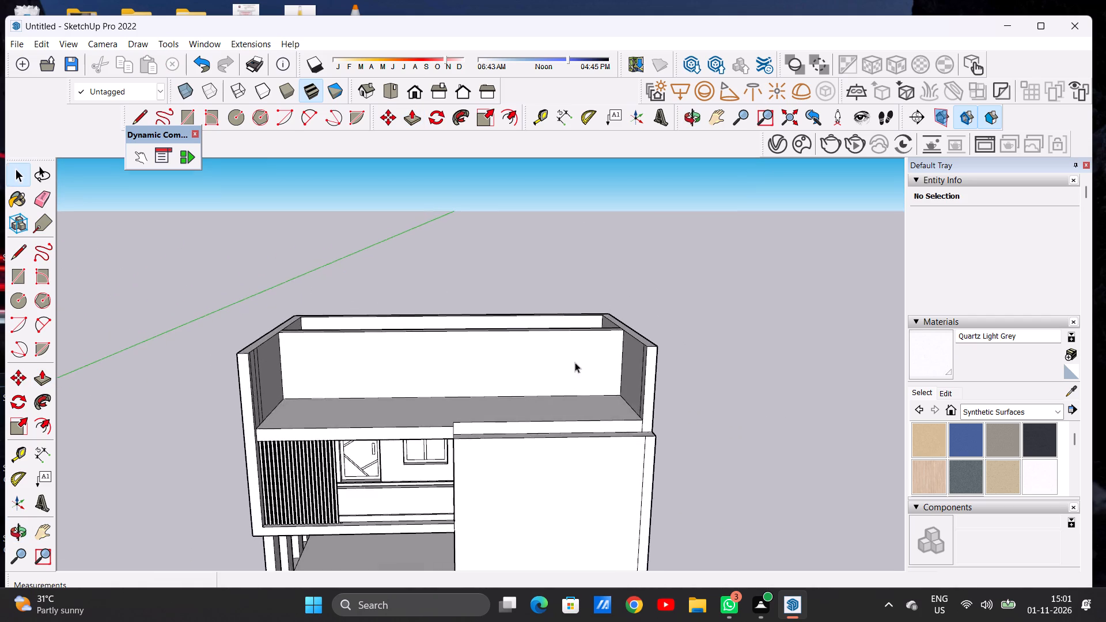
{"action": "scroll", "coordinate": [582, 369], "scroll_direction": "down", "scroll_amount": 7}
{"action": "middle_click_drag", "start_coordinate": [505, 391], "coordinate": [503, 342]}
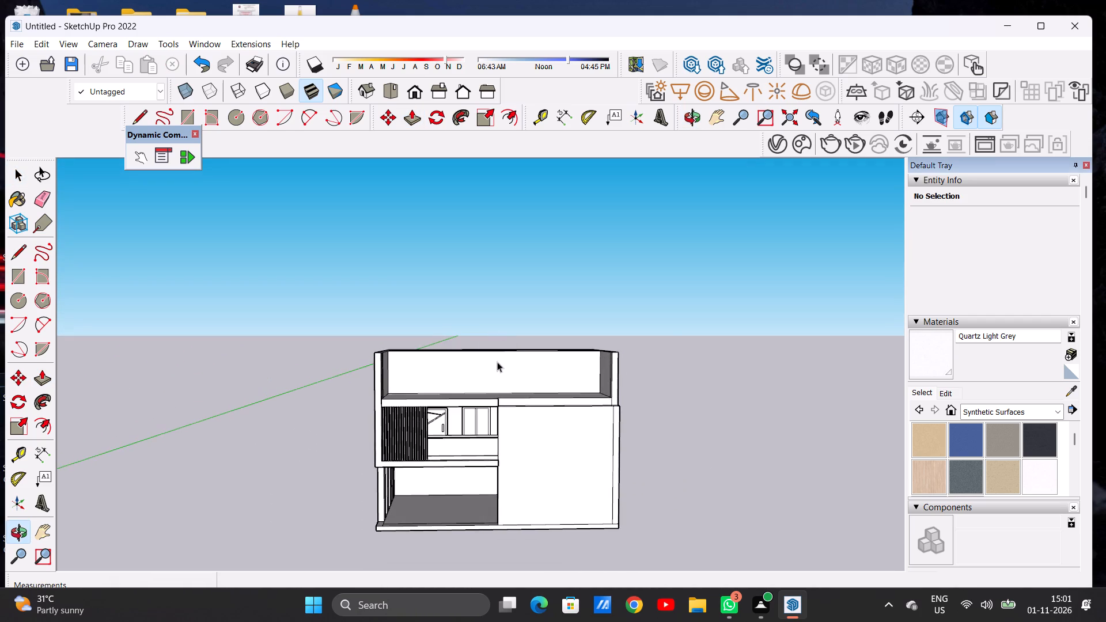
{"action": "scroll", "coordinate": [491, 379], "scroll_direction": "up", "scroll_amount": 1}
{"action": "scroll", "coordinate": [491, 379], "scroll_direction": "down", "scroll_amount": 1}
{"action": "scroll", "coordinate": [491, 379], "scroll_direction": "up", "scroll_amount": 4}
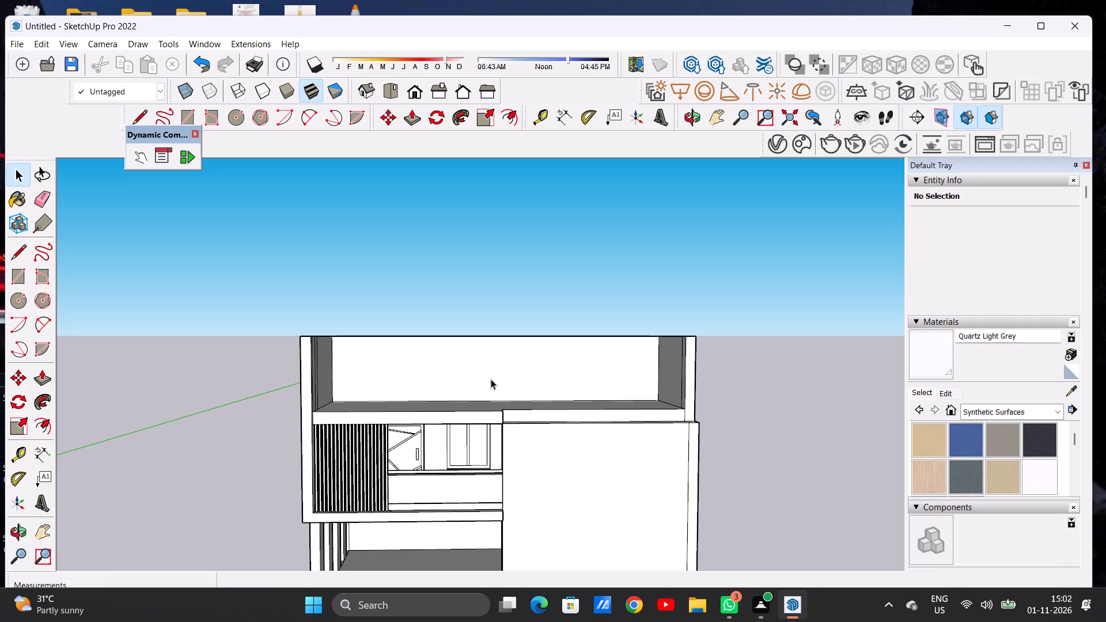
{"action": "scroll", "coordinate": [488, 370], "scroll_direction": "down", "scroll_amount": 3}
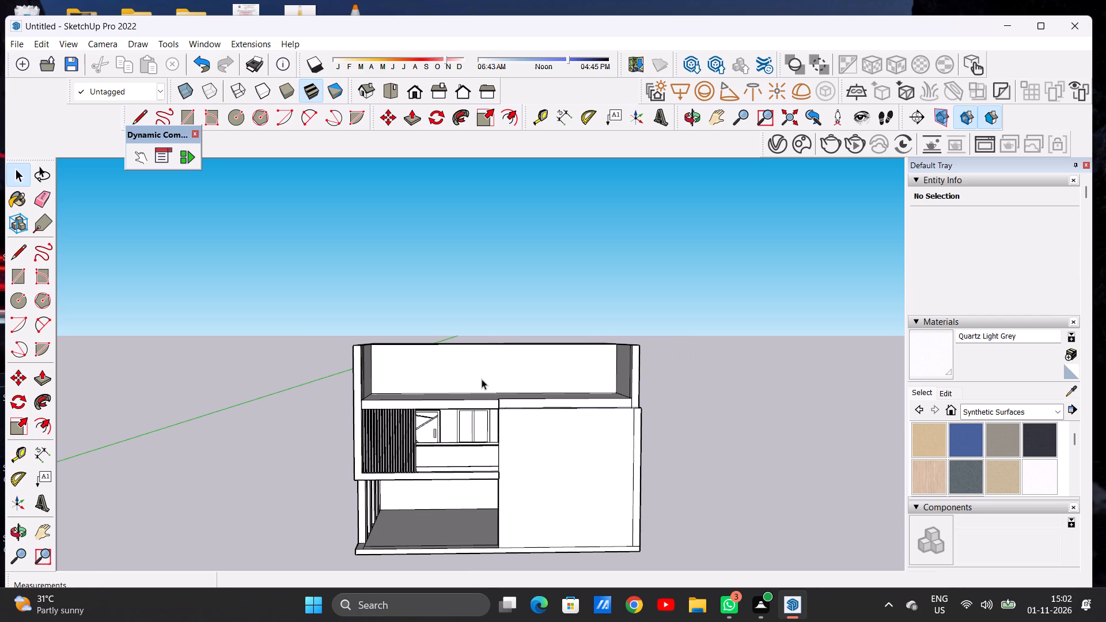
{"action": "scroll", "coordinate": [483, 381], "scroll_direction": "down", "scroll_amount": 1}
{"action": "scroll", "coordinate": [592, 346], "scroll_direction": "up", "scroll_amount": 4}
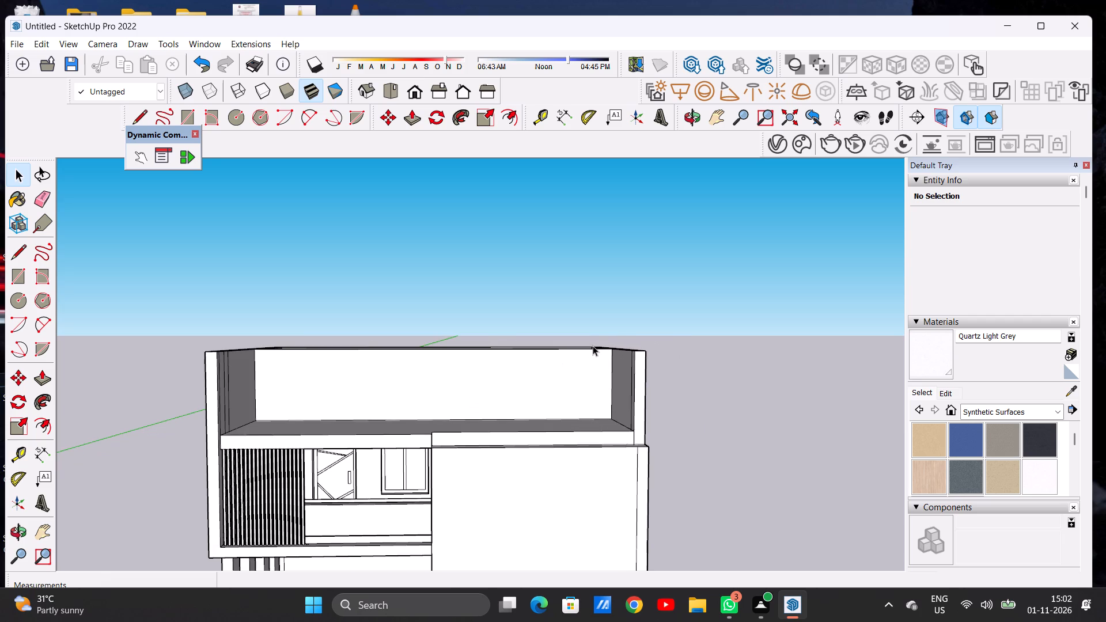
Extrude the top face of the side and rear rooftop walls a further 1' 2 5/16" or so upward.
{"action": "key", "text": "p"}
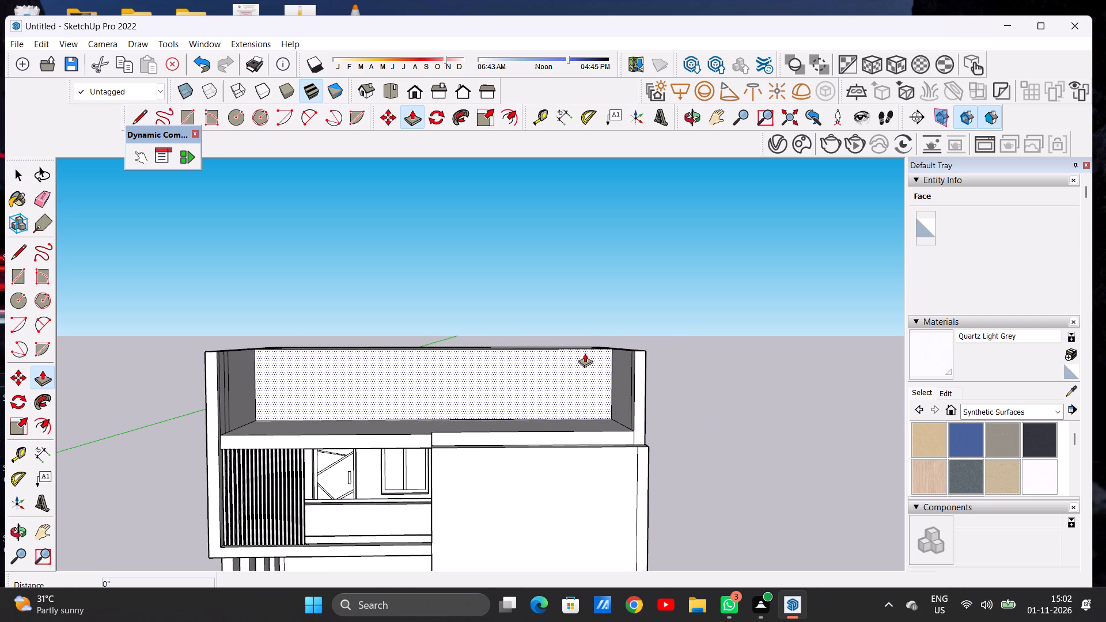
{"action": "middle_click_drag", "start_coordinate": [589, 376], "coordinate": [581, 467]}
{"action": "scroll", "coordinate": [636, 340], "scroll_direction": "up", "scroll_amount": 3}
{"action": "scroll", "coordinate": [636, 352], "scroll_direction": "down", "scroll_amount": 1}
{"action": "scroll", "coordinate": [638, 355], "scroll_direction": "up", "scroll_amount": 3}
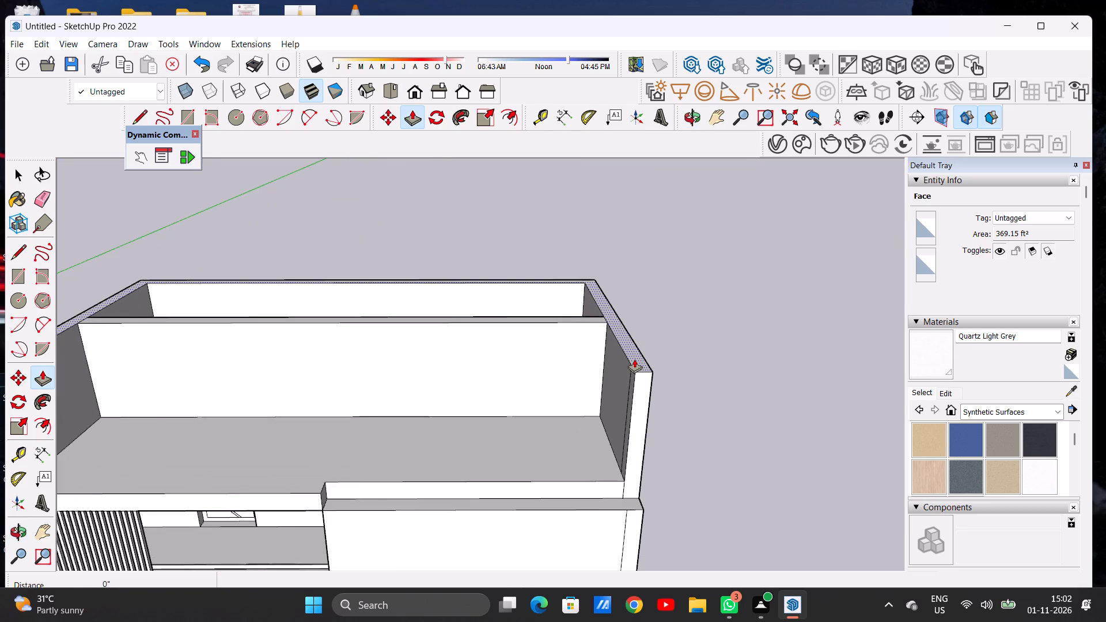
{"action": "left_click", "coordinate": [637, 362]}
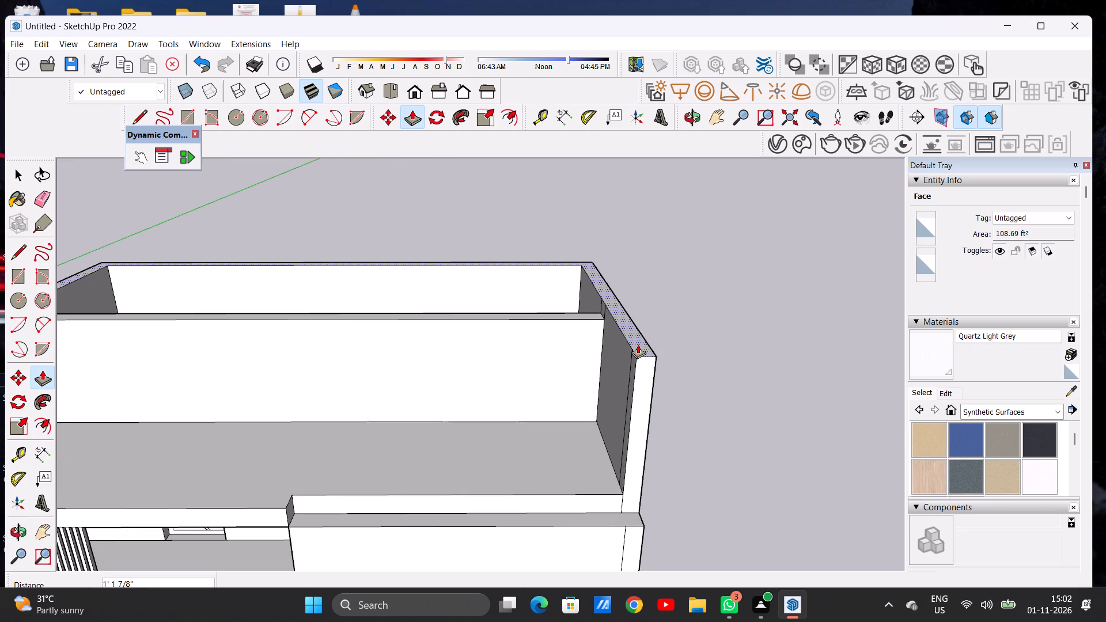
{"action": "left_click", "coordinate": [638, 344]}
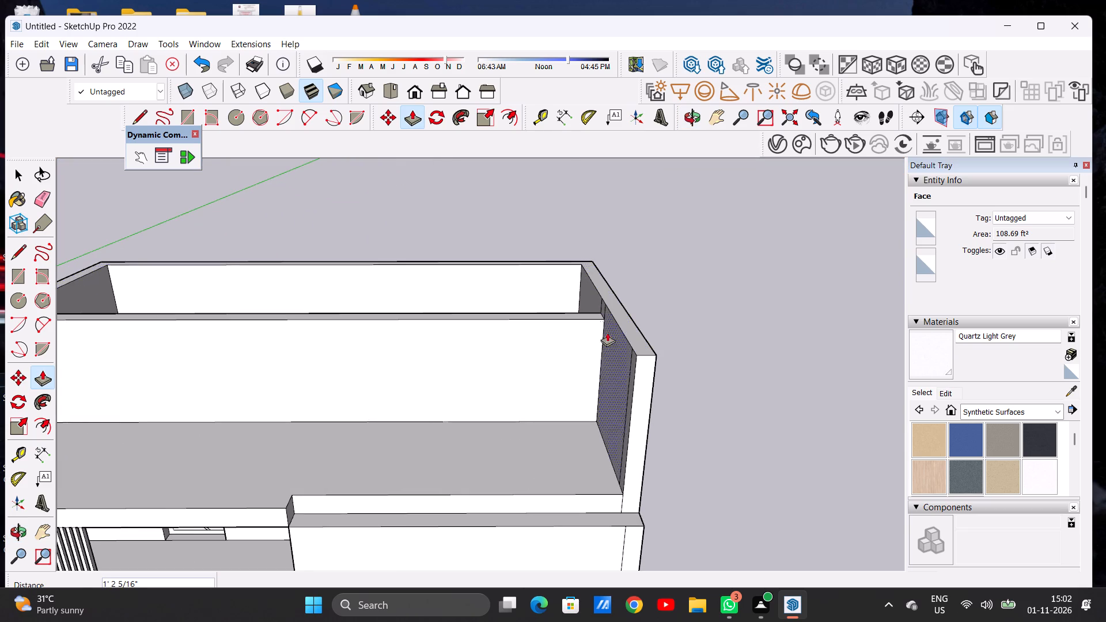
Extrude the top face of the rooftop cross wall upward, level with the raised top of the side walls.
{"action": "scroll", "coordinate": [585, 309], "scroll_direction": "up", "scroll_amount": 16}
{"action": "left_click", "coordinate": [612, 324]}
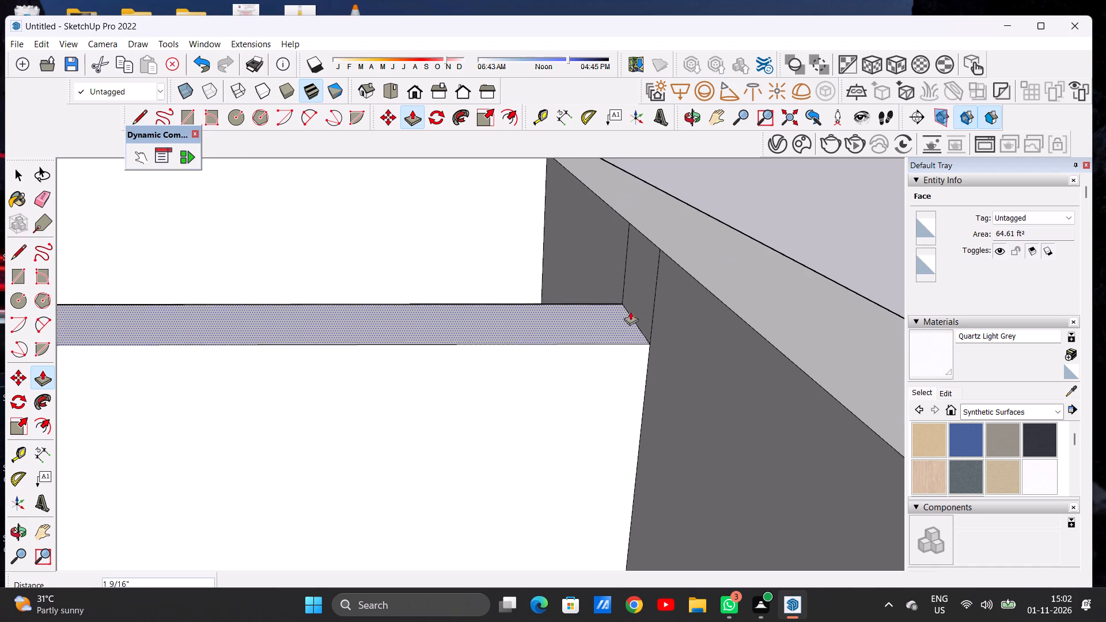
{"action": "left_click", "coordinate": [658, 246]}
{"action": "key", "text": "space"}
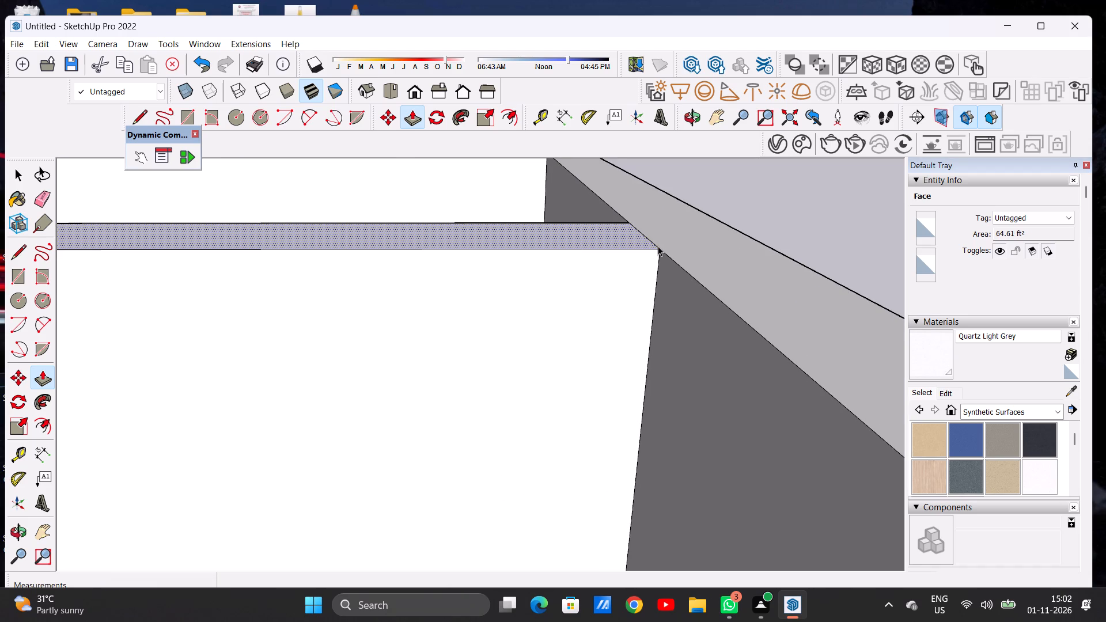
Review the rooftop cross wall and surrounding walls against the front elevation from low, high and oblique angles, close up and from afar.
{"action": "scroll", "coordinate": [535, 361], "scroll_direction": "down", "scroll_amount": 4}
{"action": "scroll", "coordinate": [535, 362], "scroll_direction": "up", "scroll_amount": 1}
{"action": "scroll", "coordinate": [535, 362], "scroll_direction": "down", "scroll_amount": 15}
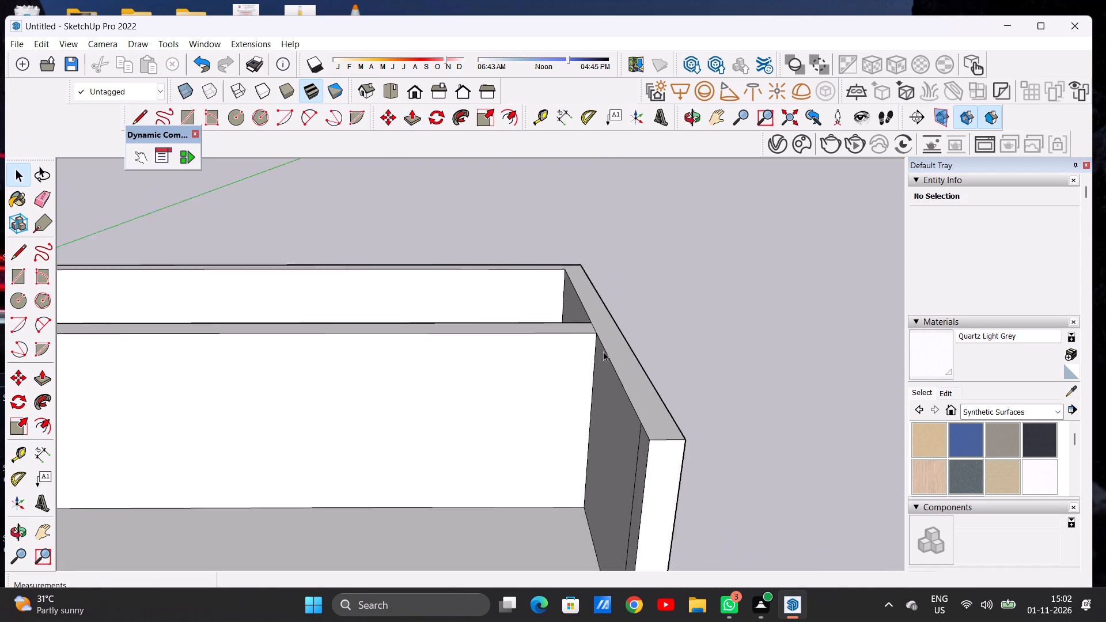
{"action": "scroll", "coordinate": [603, 351], "scroll_direction": "down", "scroll_amount": 10}
{"action": "scroll", "coordinate": [551, 335], "scroll_direction": "down", "scroll_amount": 8}
{"action": "middle_click_drag", "start_coordinate": [479, 373], "coordinate": [480, 309]}
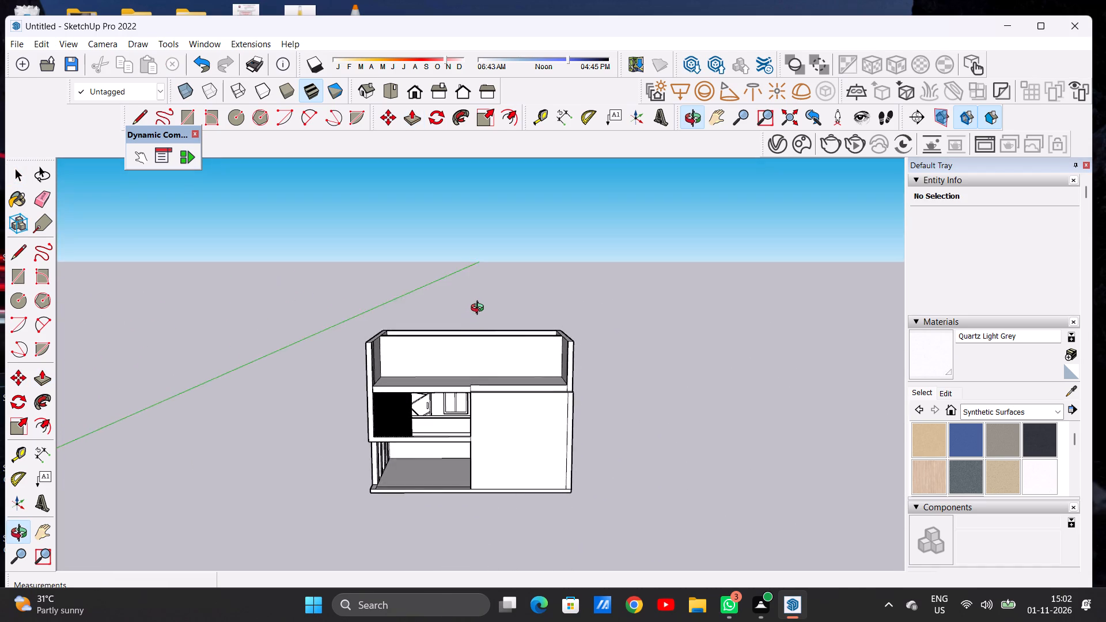
{"action": "middle_click_drag", "start_coordinate": [480, 309], "coordinate": [475, 300]}
{"action": "scroll", "coordinate": [454, 348], "scroll_direction": "up", "scroll_amount": 5}
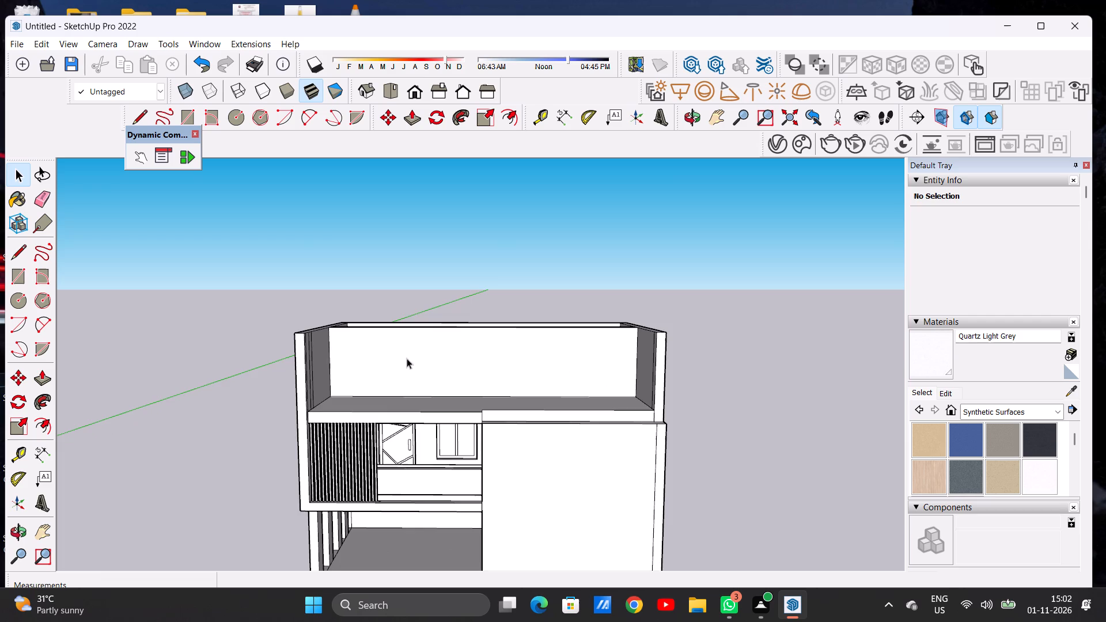
{"action": "scroll", "coordinate": [395, 357], "scroll_direction": "down", "scroll_amount": 5}
{"action": "middle_click_drag", "start_coordinate": [415, 371], "coordinate": [429, 349]}
{"action": "scroll", "coordinate": [438, 362], "scroll_direction": "up", "scroll_amount": 5}
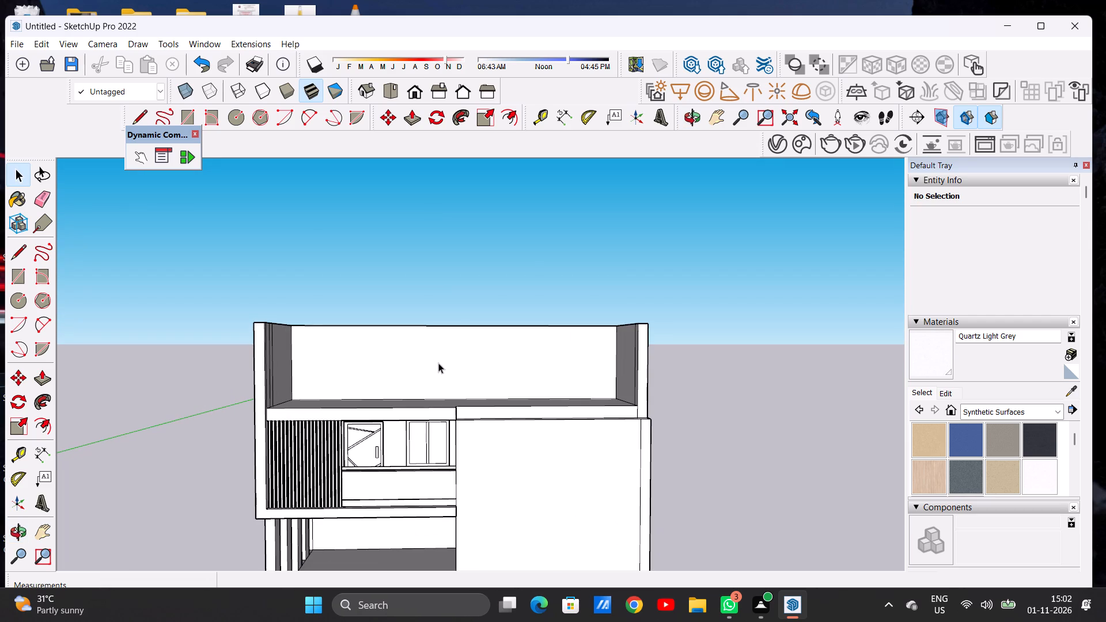
{"action": "scroll", "coordinate": [450, 382], "scroll_direction": "down", "scroll_amount": 2}
{"action": "scroll", "coordinate": [473, 423], "scroll_direction": "down", "scroll_amount": 1}
{"action": "middle_click_drag", "start_coordinate": [473, 423], "coordinate": [416, 433]}
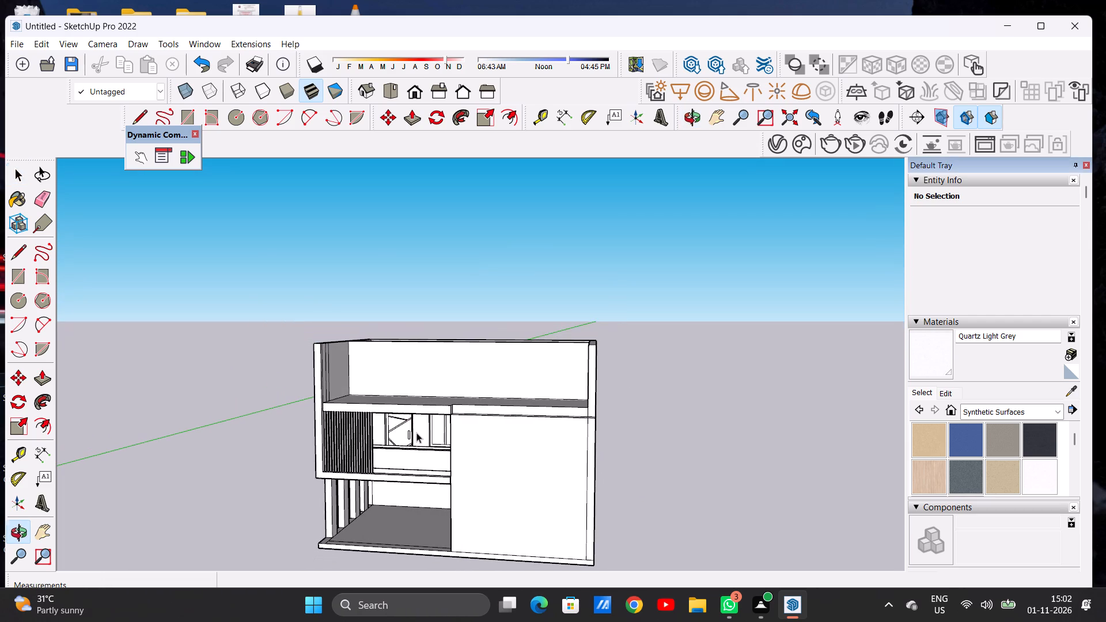
{"action": "middle_click_drag", "start_coordinate": [402, 401], "coordinate": [479, 410]}
{"action": "scroll", "coordinate": [454, 376], "scroll_direction": "up", "scroll_amount": 5}
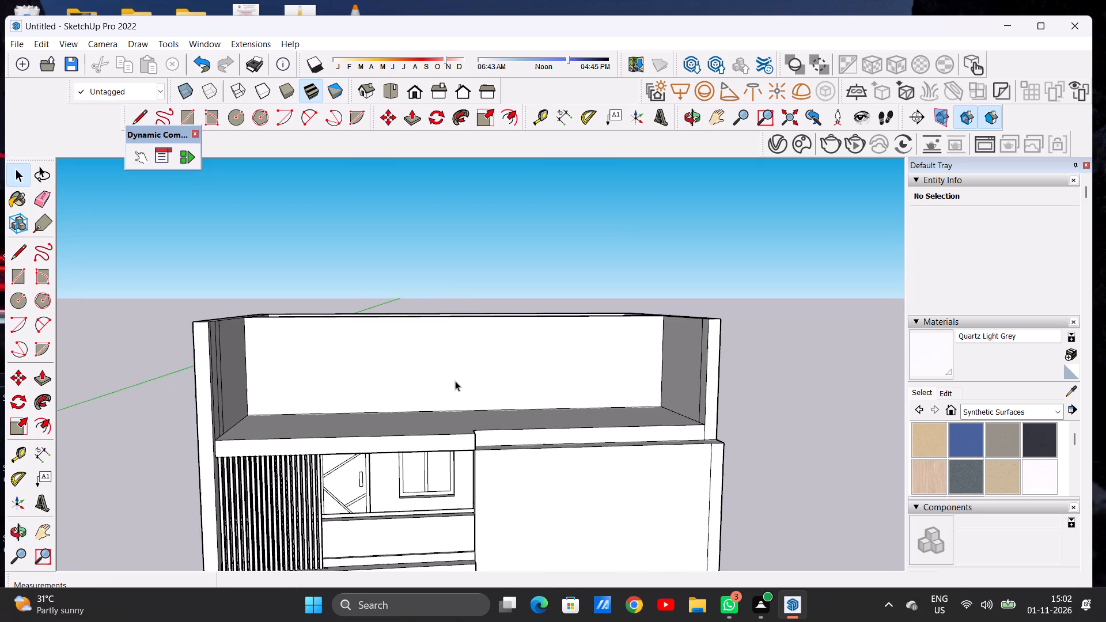
{"action": "middle_click_drag", "start_coordinate": [451, 392], "coordinate": [415, 455]}
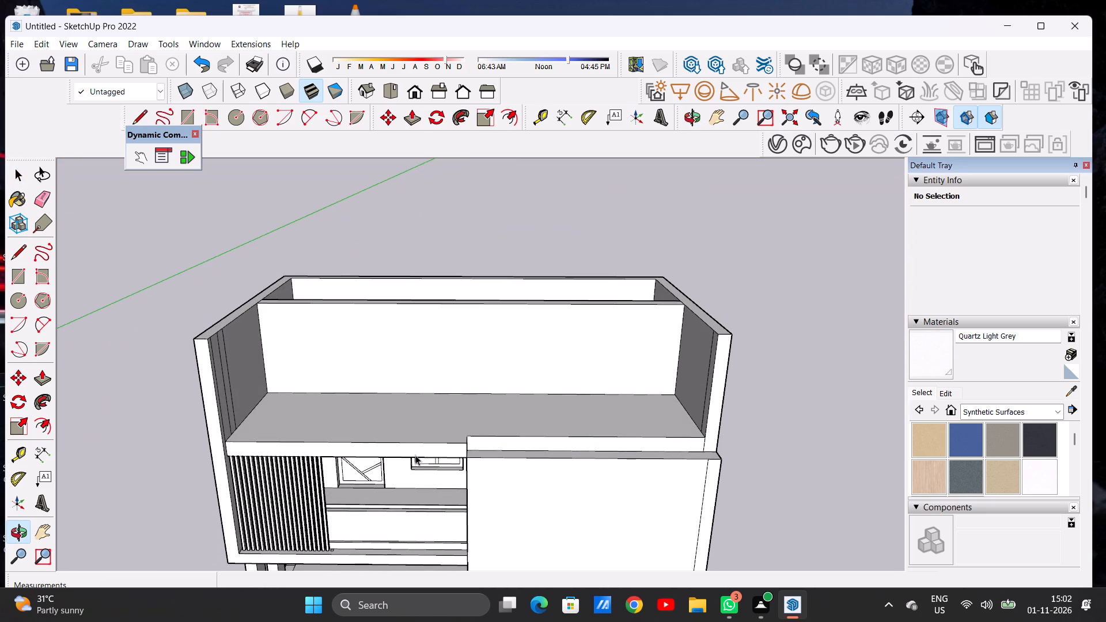
{"action": "scroll", "coordinate": [412, 457], "scroll_direction": "down", "scroll_amount": 3}
{"action": "middle_click_drag", "start_coordinate": [418, 439], "coordinate": [419, 369]}
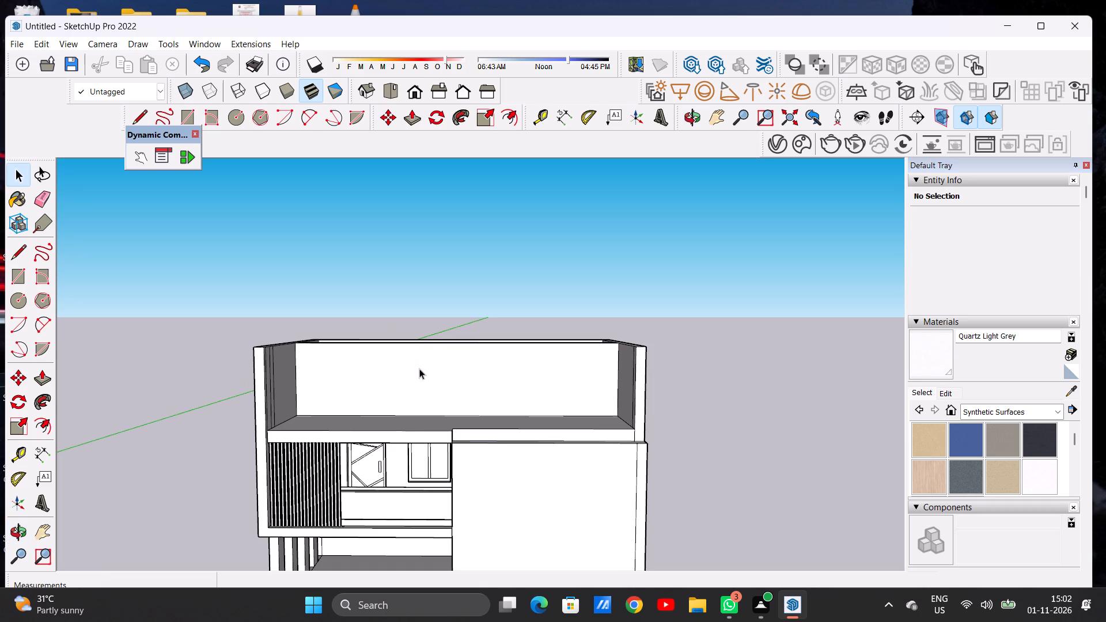
{"action": "scroll", "coordinate": [410, 389], "scroll_direction": "down", "scroll_amount": 5}
{"action": "middle_click_drag", "start_coordinate": [416, 409], "coordinate": [418, 402]}
{"action": "scroll", "coordinate": [425, 394], "scroll_direction": "up", "scroll_amount": 3}
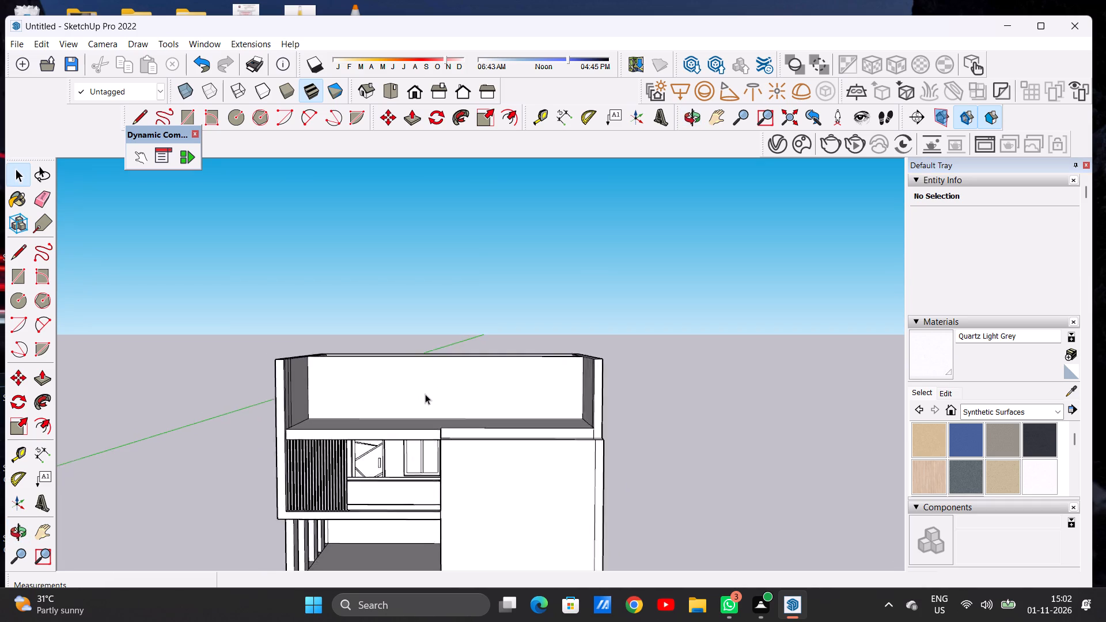
{"action": "scroll", "coordinate": [425, 394], "scroll_direction": "up", "scroll_amount": 2}
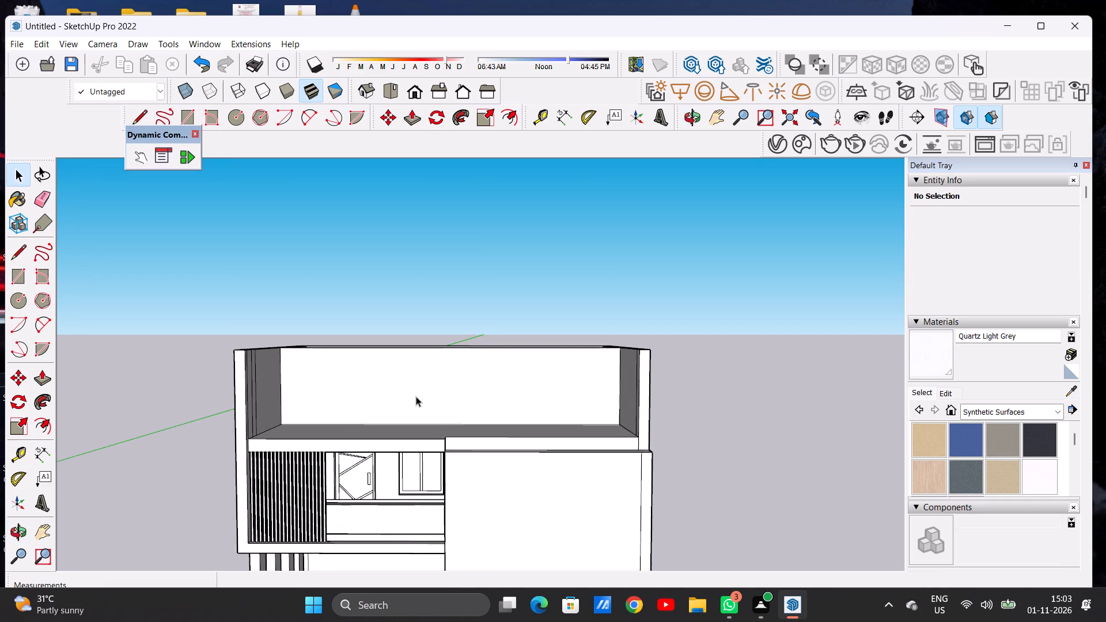
{"action": "scroll", "coordinate": [416, 396], "scroll_direction": "down", "scroll_amount": 5}
{"action": "middle_click_drag", "start_coordinate": [436, 394], "coordinate": [425, 400]}
{"action": "scroll", "coordinate": [425, 398], "scroll_direction": "up", "scroll_amount": 7}
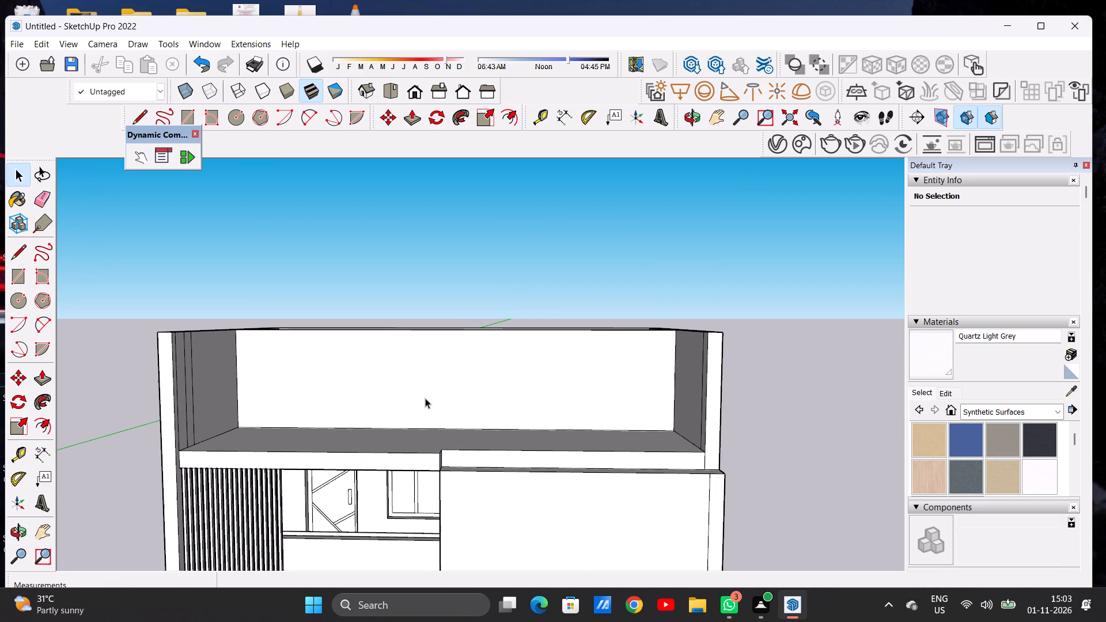
{"action": "scroll", "coordinate": [412, 408], "scroll_direction": "down", "scroll_amount": 5}
{"action": "middle_click_drag", "start_coordinate": [411, 403], "coordinate": [426, 389]}
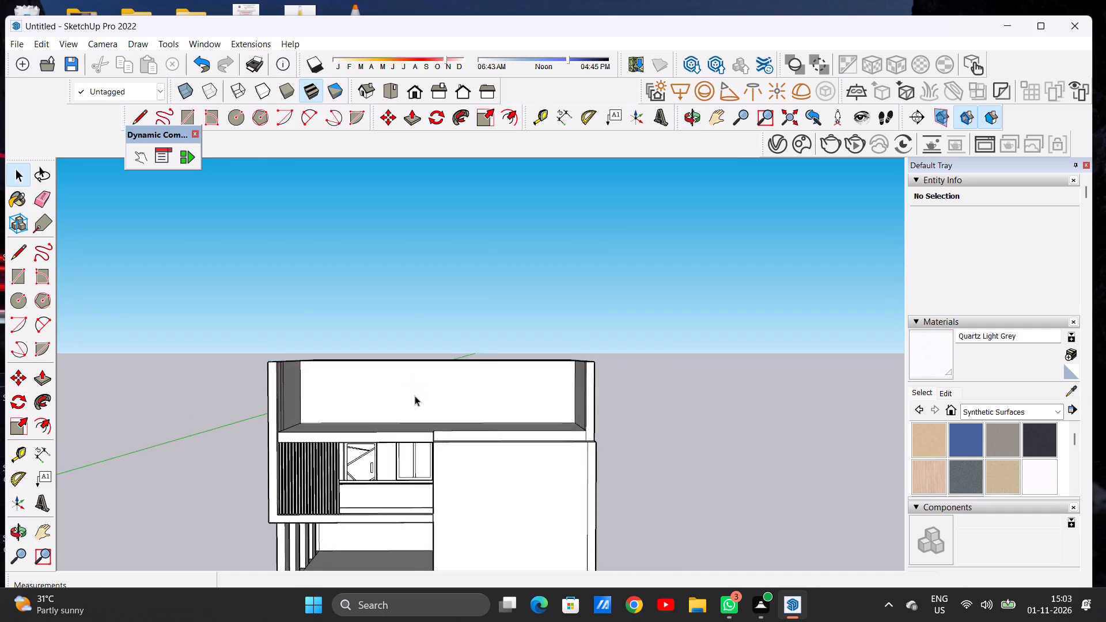
{"action": "scroll", "coordinate": [415, 396], "scroll_direction": "up", "scroll_amount": 9}
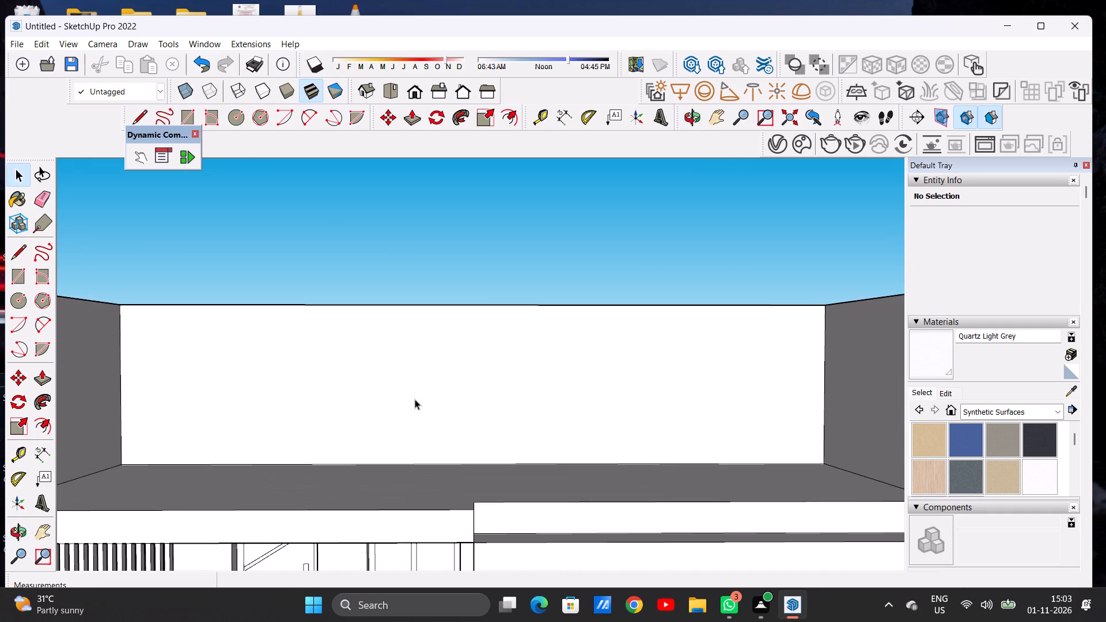
{"action": "key", "text": "r"}
{"action": "scroll", "coordinate": [418, 400], "scroll_direction": "down", "scroll_amount": 5}
{"action": "middle_click_drag", "start_coordinate": [377, 397], "coordinate": [377, 443]}
{"action": "key", "text": "space"}
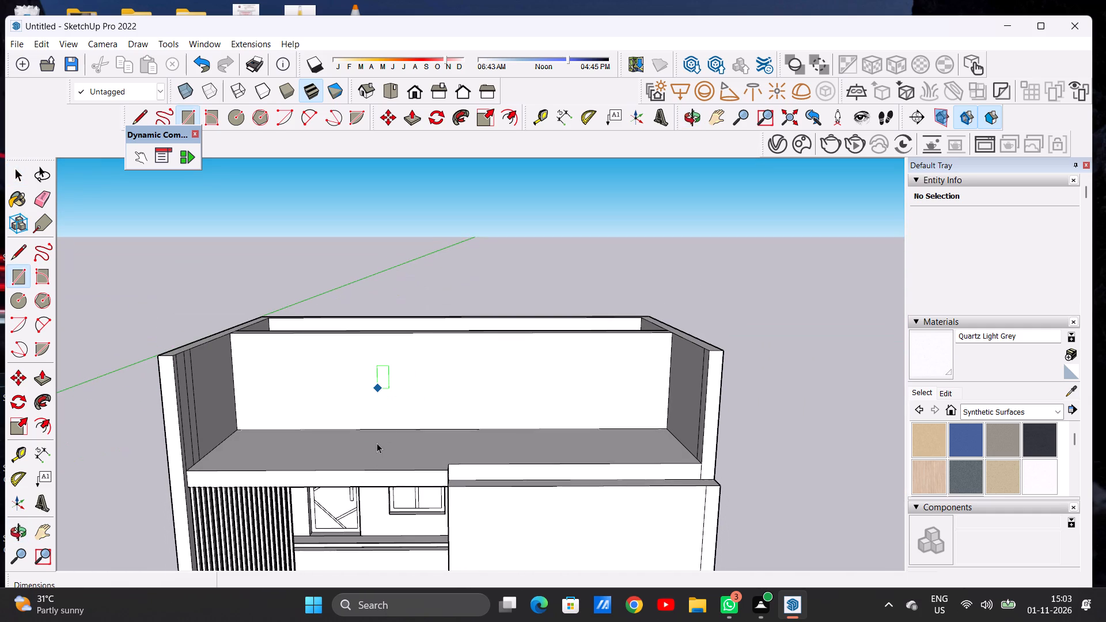
{"action": "scroll", "coordinate": [330, 421], "scroll_direction": "down", "scroll_amount": 3}
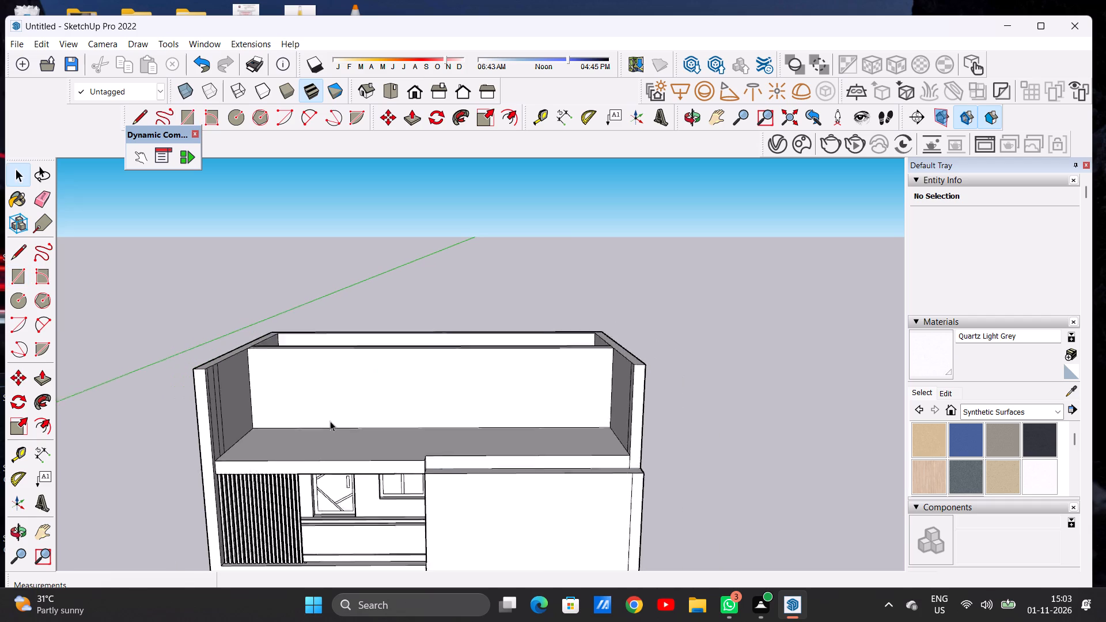
{"action": "scroll", "coordinate": [330, 421], "scroll_direction": "down", "scroll_amount": 4}
{"action": "middle_click_drag", "start_coordinate": [275, 420], "coordinate": [380, 411]}
{"action": "scroll", "coordinate": [275, 480], "scroll_direction": "up", "scroll_amount": 6}
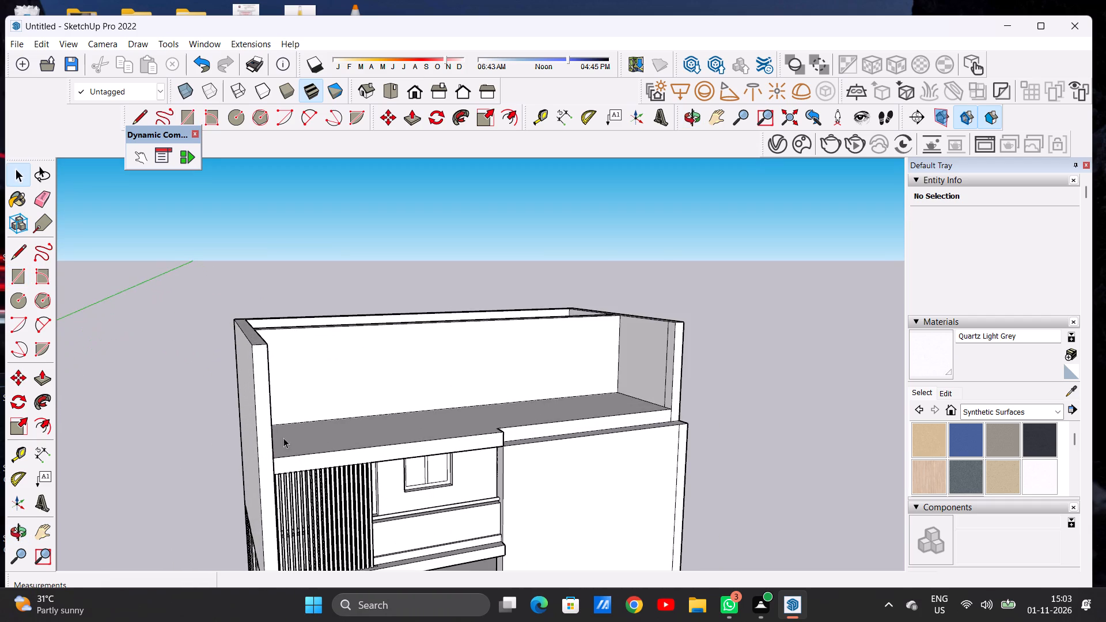
{"action": "middle_click_drag", "start_coordinate": [283, 438], "coordinate": [229, 467]}
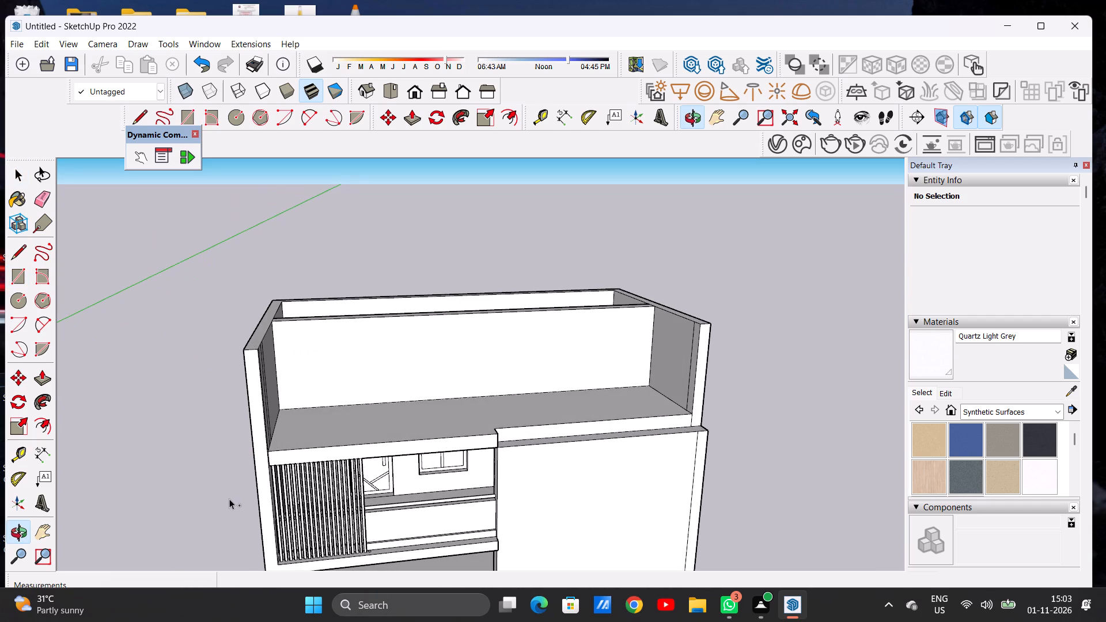
Undo the rooftop cross wall, its outline lines and the side and rear wall extrusions, back to the bare roof slab.
{"action": "key", "text": "ctrl+z"}
{"action": "key", "text": "ctrl+z"}
{"action": "key", "text": "ctrl+z"}
{"action": "key", "text": "ctrl+z"}
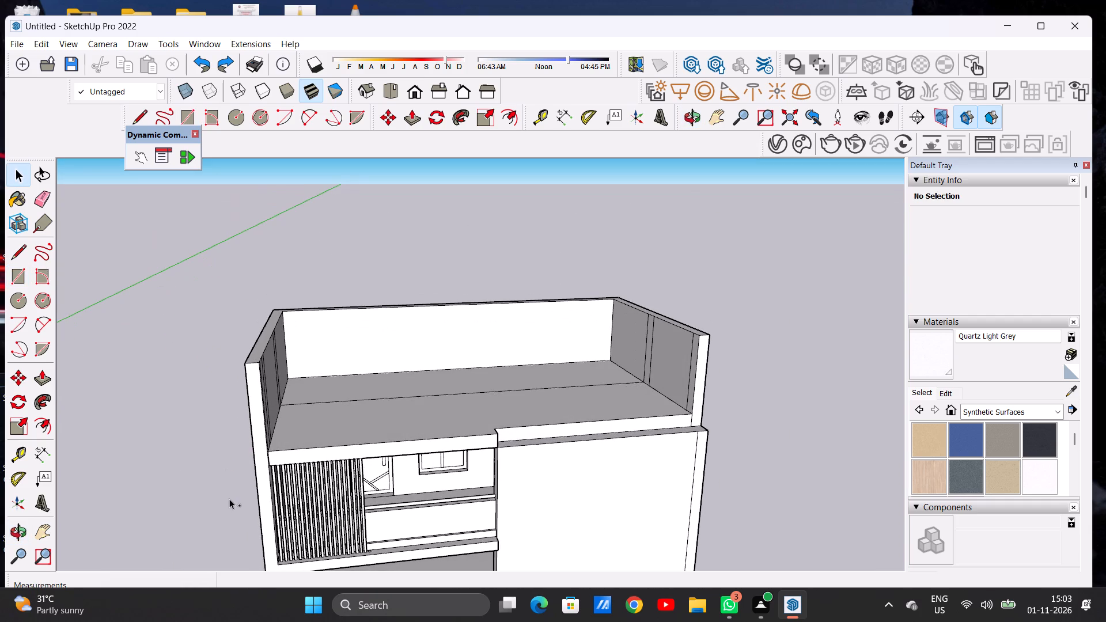
{"action": "key", "text": "ctrl+z"}
{"action": "key", "text": "ctrl+z"}
Extrude the continuous top face of the side and rear walls around the roof slab 10' upward.
{"action": "scroll", "coordinate": [241, 503], "scroll_direction": "down", "scroll_amount": 4}
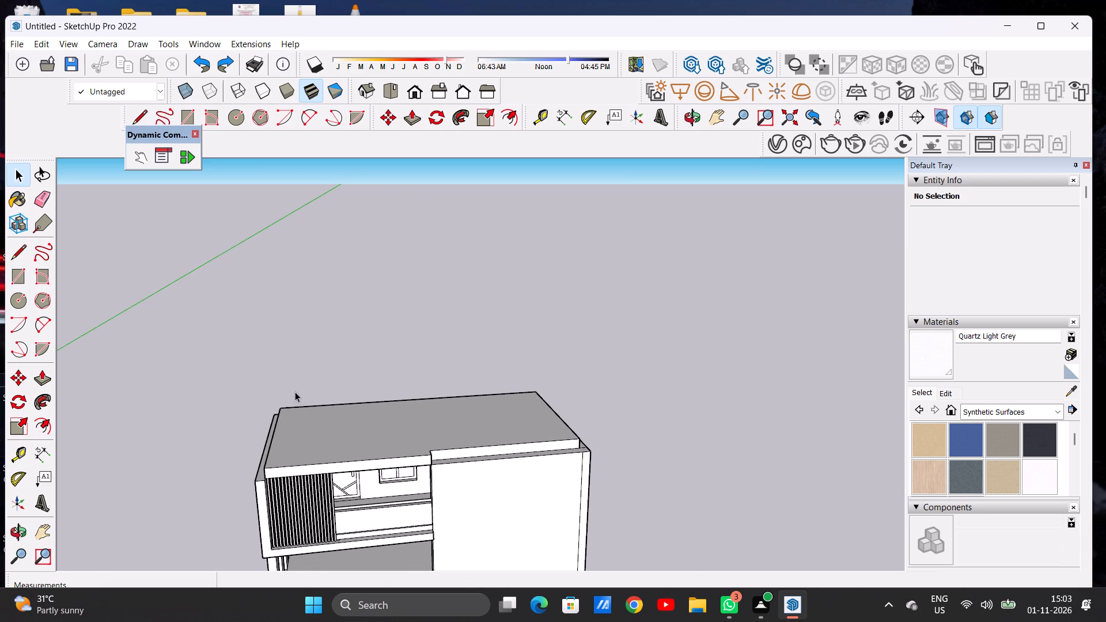
{"action": "middle_click_drag", "start_coordinate": [308, 401], "coordinate": [260, 434]}
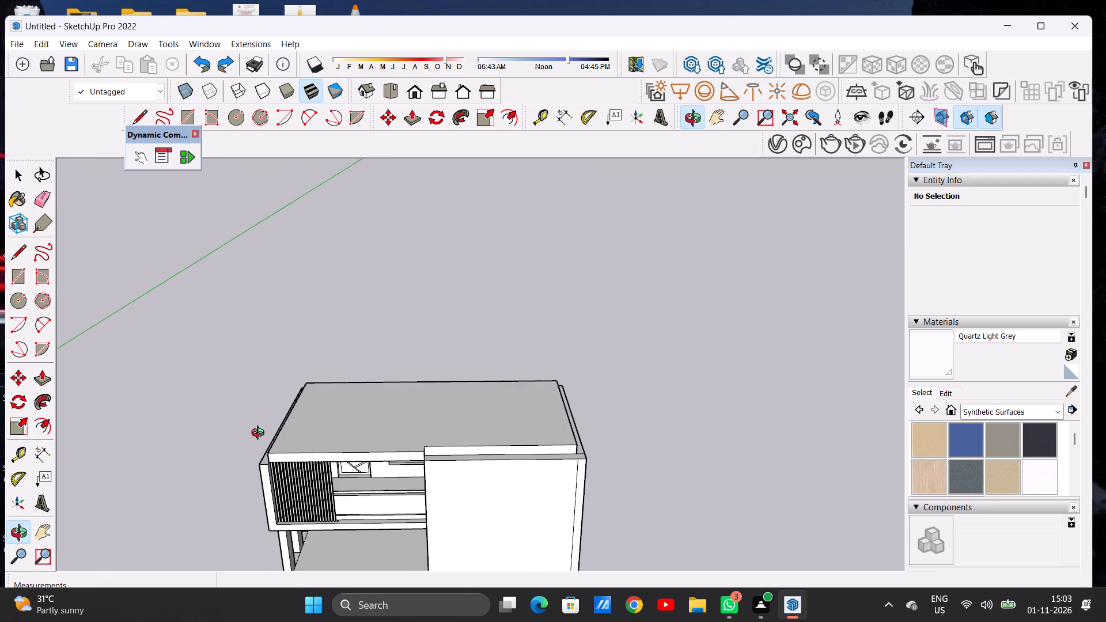
{"action": "middle_click_drag", "start_coordinate": [260, 434], "coordinate": [264, 438]}
{"action": "scroll", "coordinate": [247, 465], "scroll_direction": "up", "scroll_amount": 13}
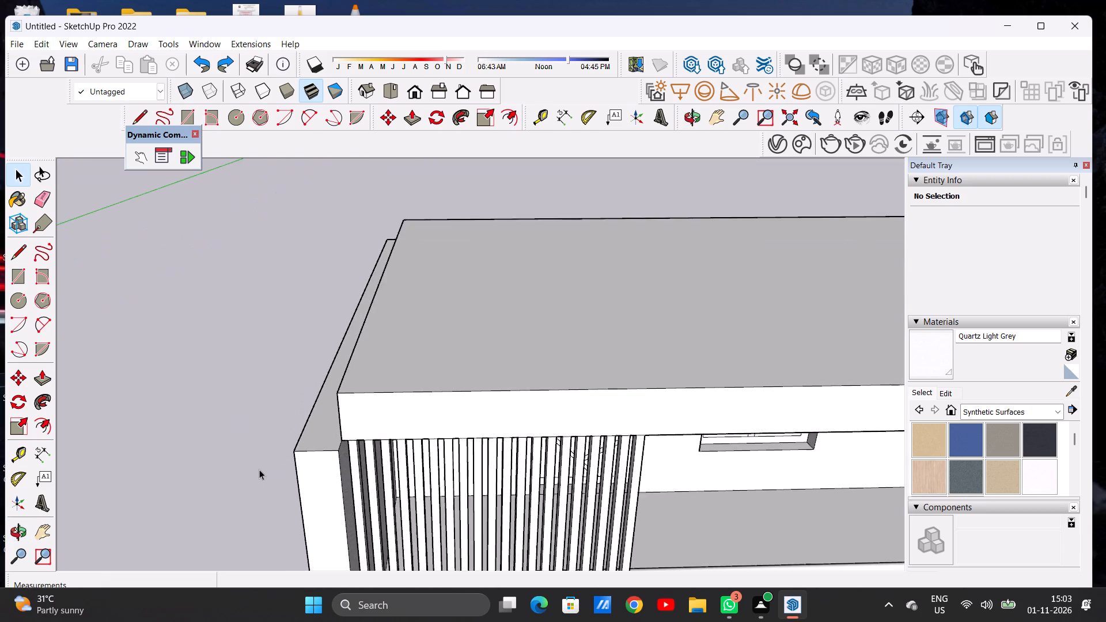
{"action": "scroll", "coordinate": [263, 463], "scroll_direction": "down", "scroll_amount": 14}
{"action": "key", "text": "p"}
{"action": "key", "text": "semicolon"}
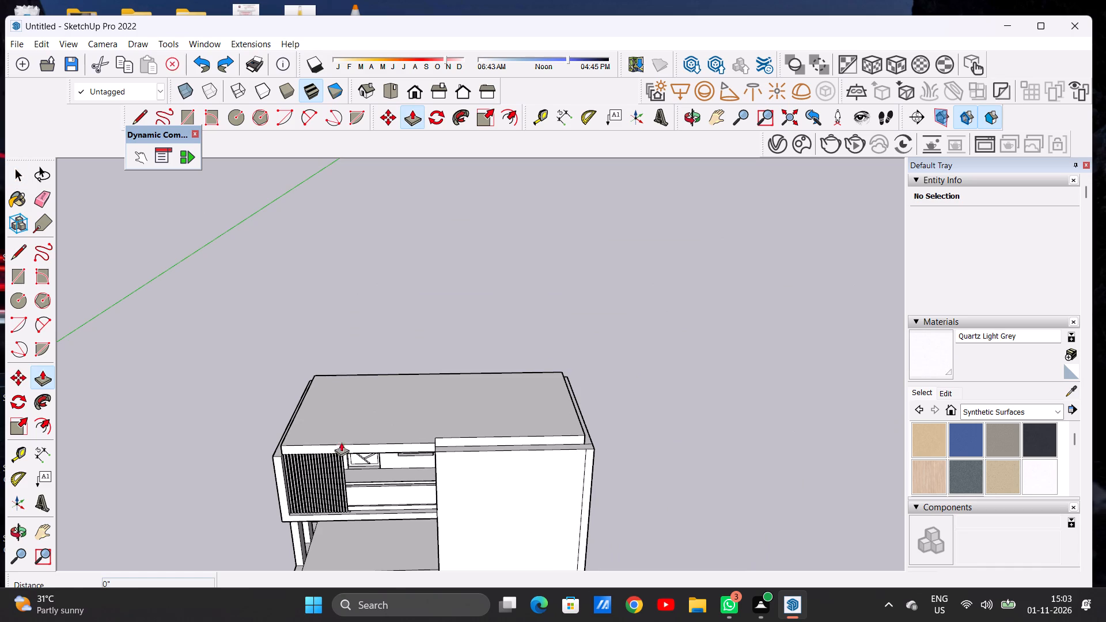
{"action": "scroll", "coordinate": [580, 430], "scroll_direction": "up", "scroll_amount": 3}
{"action": "scroll", "coordinate": [588, 428], "scroll_direction": "down", "scroll_amount": 1}
{"action": "scroll", "coordinate": [588, 429], "scroll_direction": "up", "scroll_amount": 11}
{"action": "left_click", "coordinate": [591, 443]}
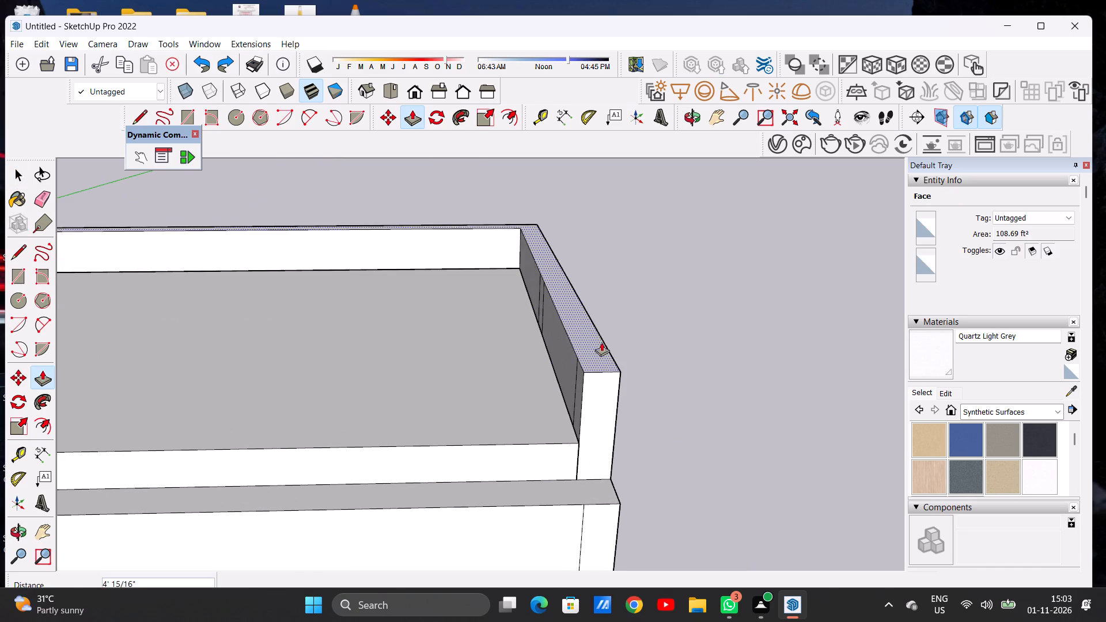
{"action": "scroll", "coordinate": [607, 363], "scroll_direction": "down", "scroll_amount": 16}
{"action": "middle_click_drag", "start_coordinate": [614, 295], "coordinate": [606, 250]}
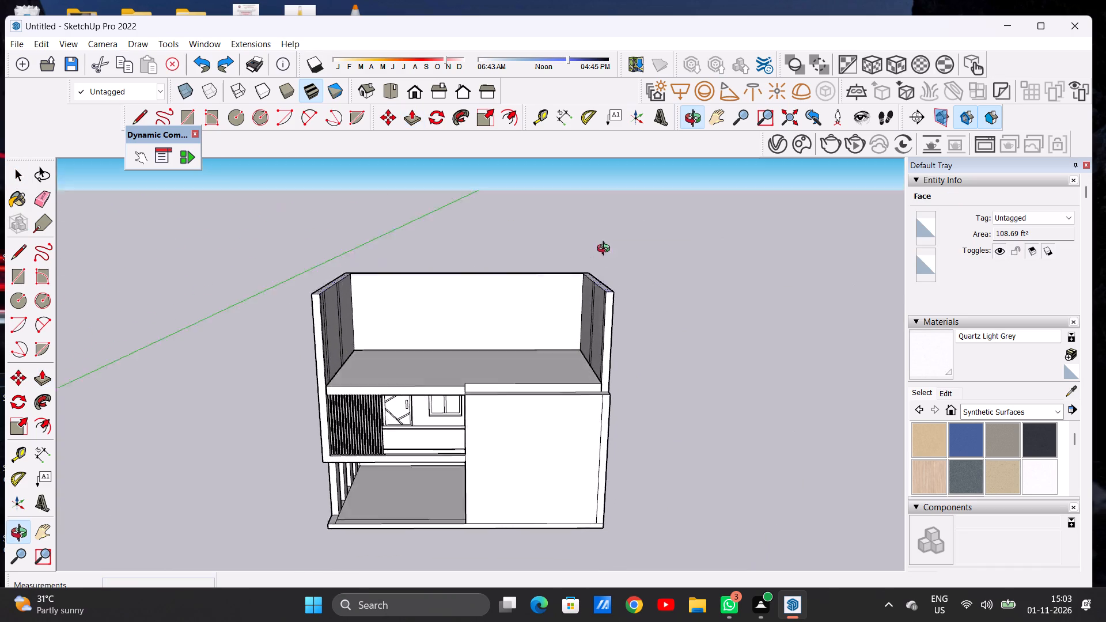
{"action": "middle_click_drag", "start_coordinate": [606, 250], "coordinate": [606, 216]}
{"action": "scroll", "coordinate": [614, 249], "scroll_direction": "up", "scroll_amount": 3}
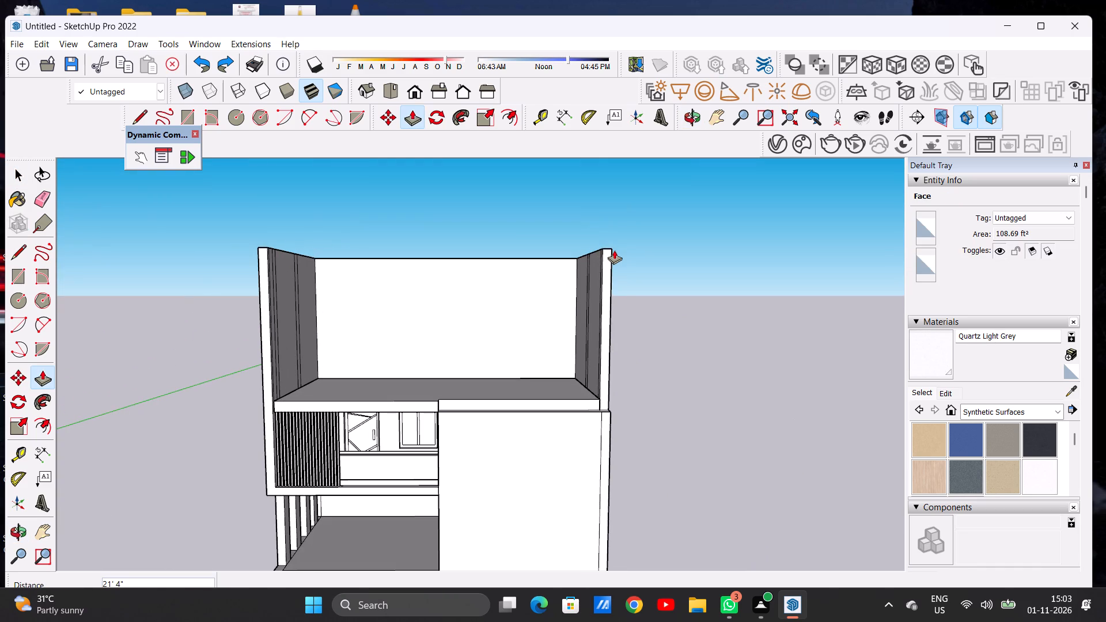
{"action": "type", "text": "10'"}
{"action": "key", "text": "Return"}
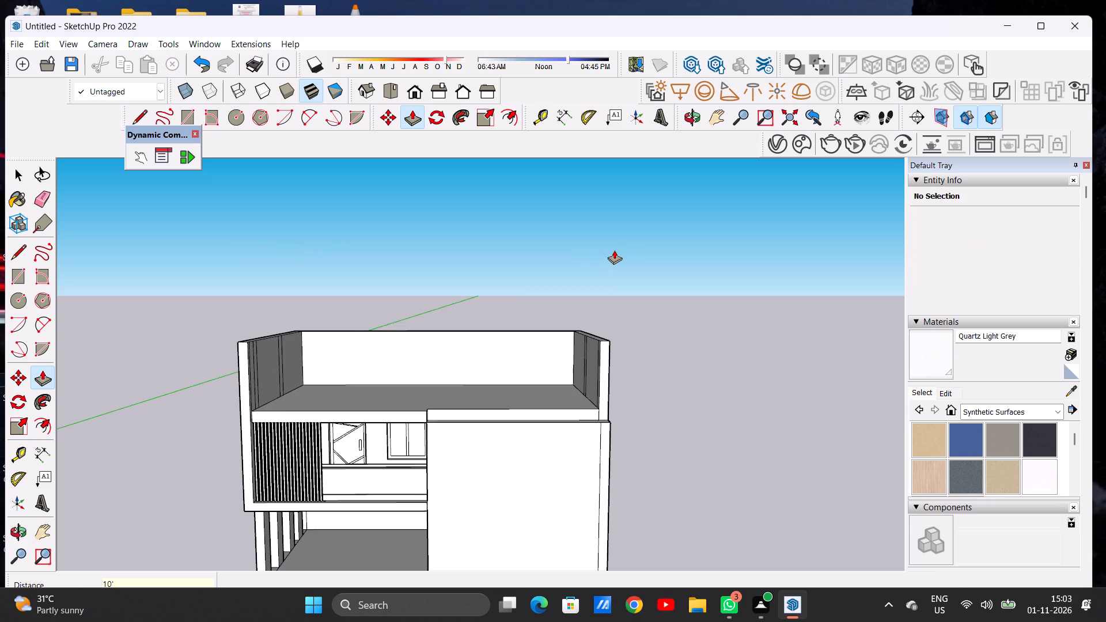
Erase the two vertical seam lines nearest the front end on the inner face of the slatted-balcony side's rooftop wall.
{"action": "middle_click_drag", "start_coordinate": [271, 356], "coordinate": [256, 419]}
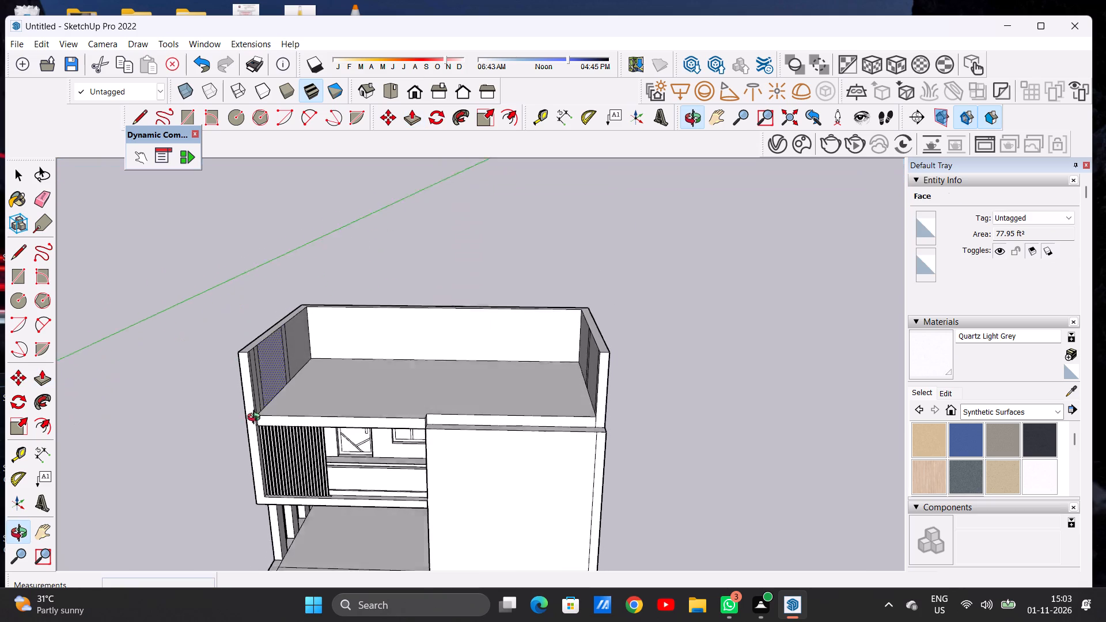
{"action": "middle_click_drag", "start_coordinate": [256, 419], "coordinate": [244, 449]}
{"action": "middle_click", "coordinate": [244, 449]}
{"action": "key", "text": "space"}
{"action": "scroll", "coordinate": [284, 357], "scroll_direction": "up", "scroll_amount": 3}
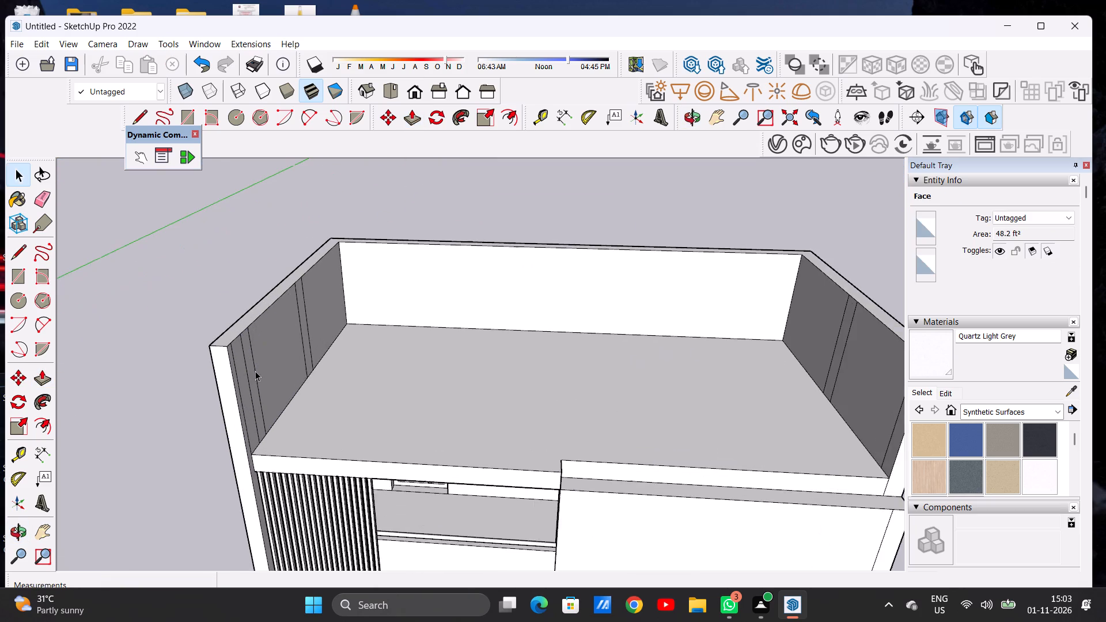
{"action": "scroll", "coordinate": [255, 371], "scroll_direction": "up", "scroll_amount": 5}
{"action": "key", "text": "e"}
{"action": "scroll", "coordinate": [262, 367], "scroll_direction": "up", "scroll_amount": 5}
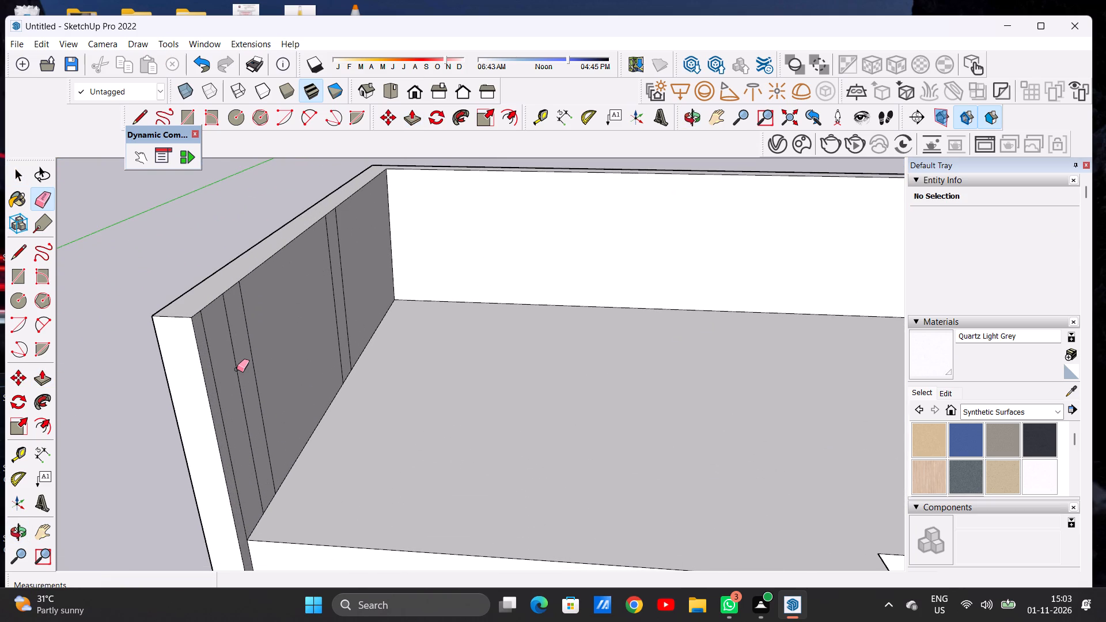
{"action": "left_click", "coordinate": [237, 369]}
{"action": "left_click_drag", "start_coordinate": [256, 363], "coordinate": [250, 371]}
{"action": "key", "text": "space"}
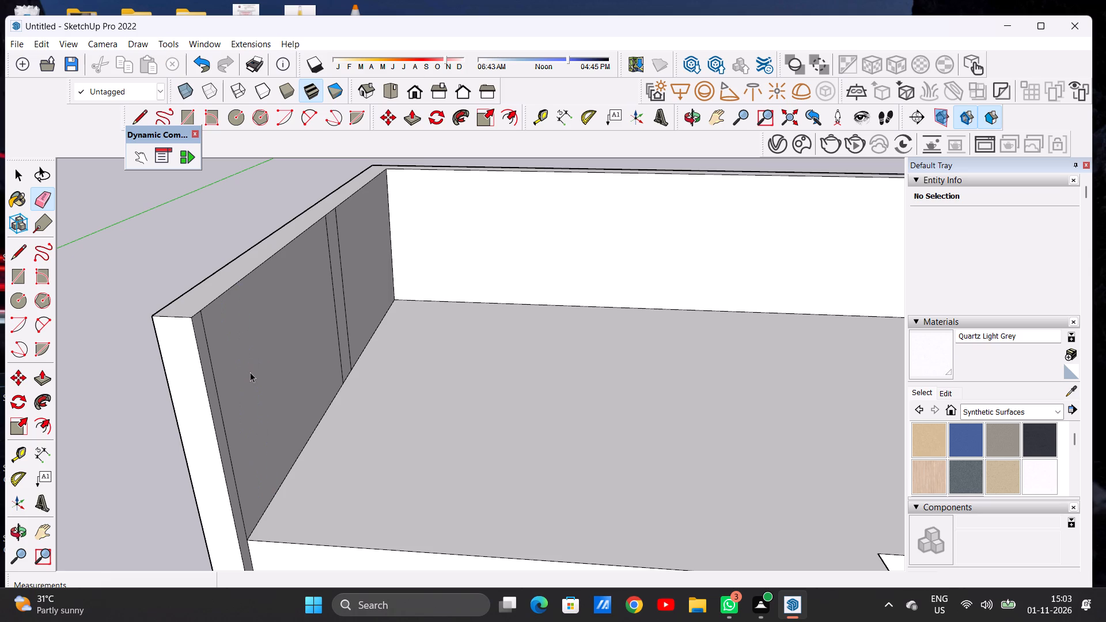
Draw two parallel lines about 43' 1" long across the roof slab, joining the matching seam lines on the side walls.
{"action": "scroll", "coordinate": [300, 386], "scroll_direction": "down", "scroll_amount": 7}
{"action": "key", "text": "l"}
{"action": "middle_click_drag", "start_coordinate": [370, 377], "coordinate": [371, 398]}
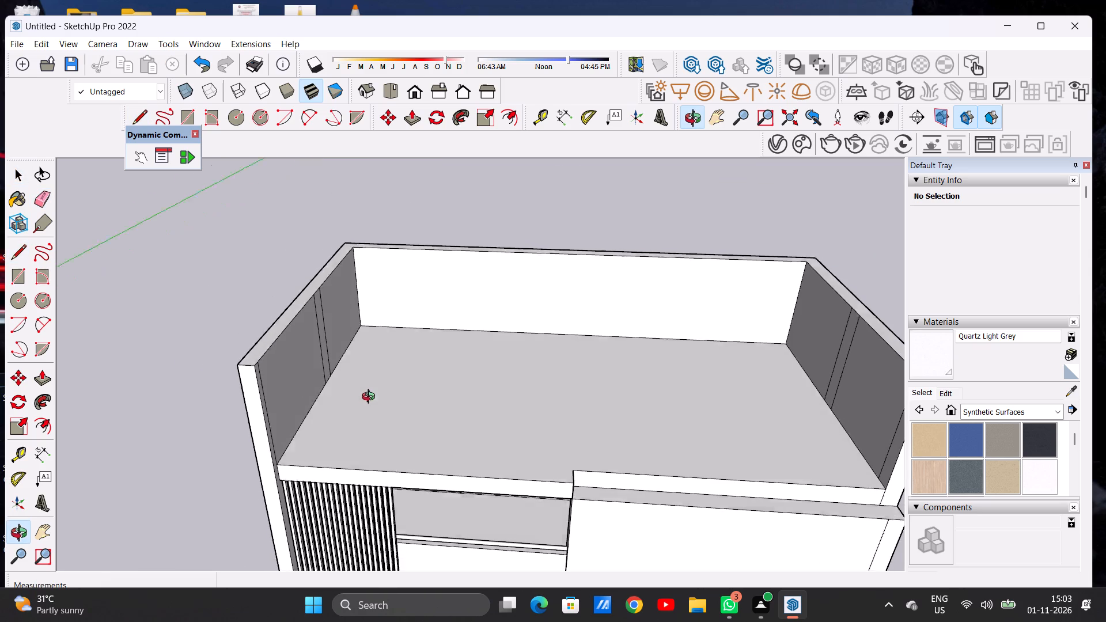
{"action": "middle_click_drag", "start_coordinate": [371, 398], "coordinate": [374, 441]}
{"action": "scroll", "coordinate": [347, 378], "scroll_direction": "up", "scroll_amount": 7}
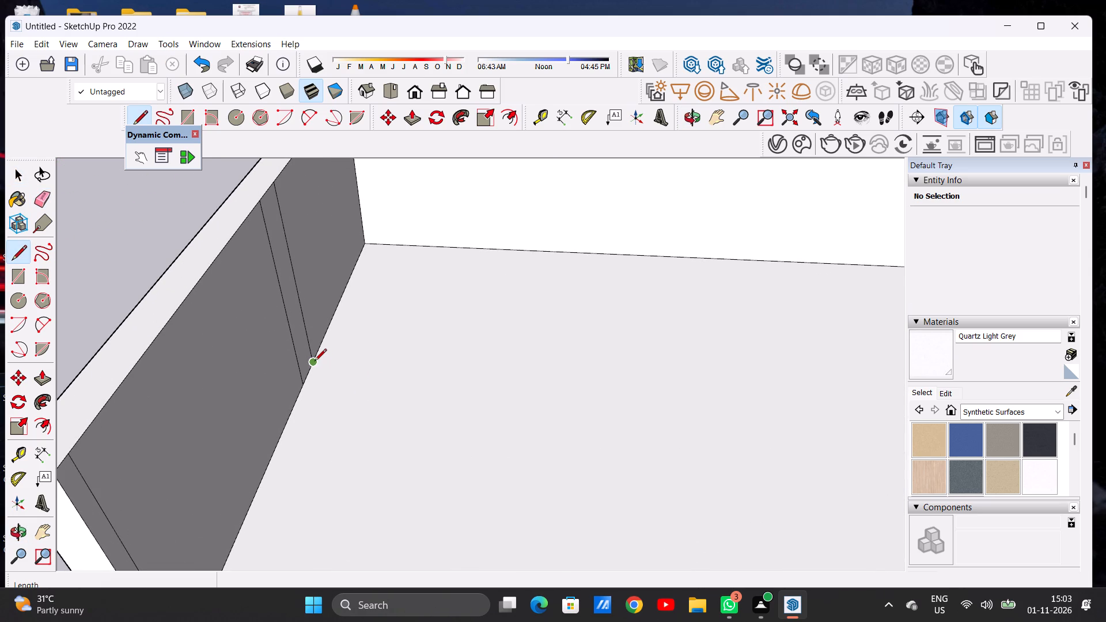
{"action": "left_click", "coordinate": [315, 362]}
{"action": "scroll", "coordinate": [397, 373], "scroll_direction": "down", "scroll_amount": 12}
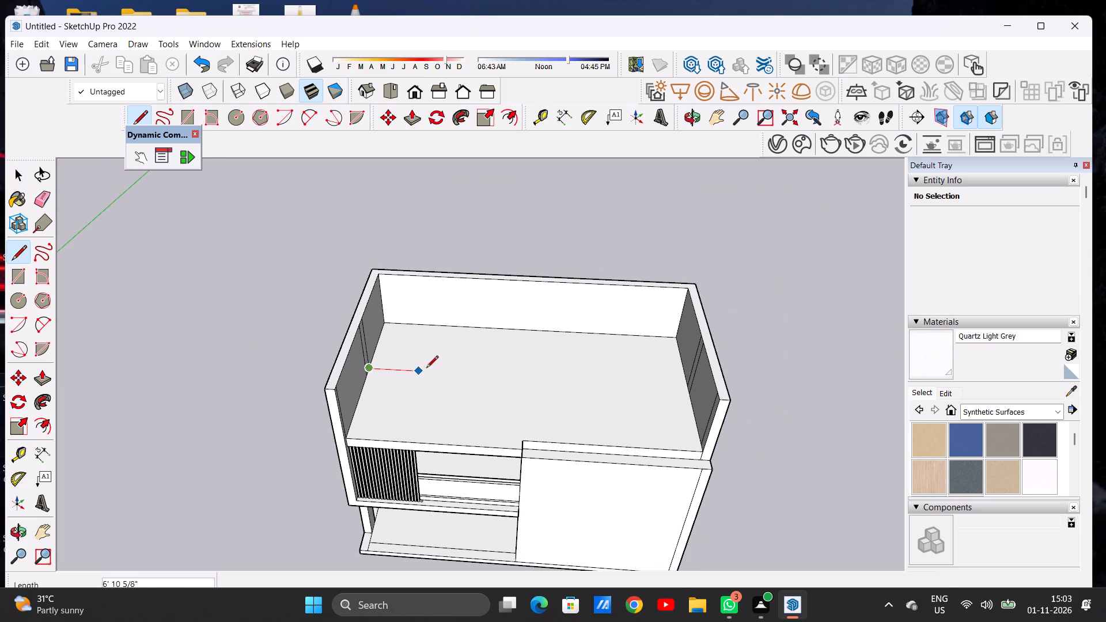
{"action": "scroll", "coordinate": [692, 379], "scroll_direction": "up", "scroll_amount": 11}
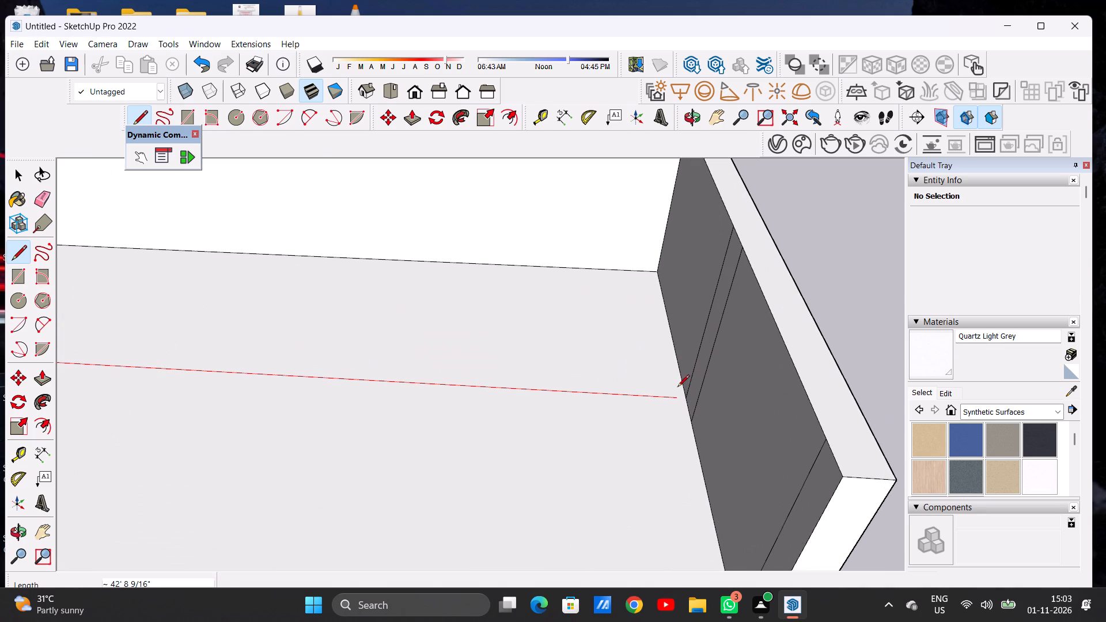
{"action": "left_click", "coordinate": [686, 393]}
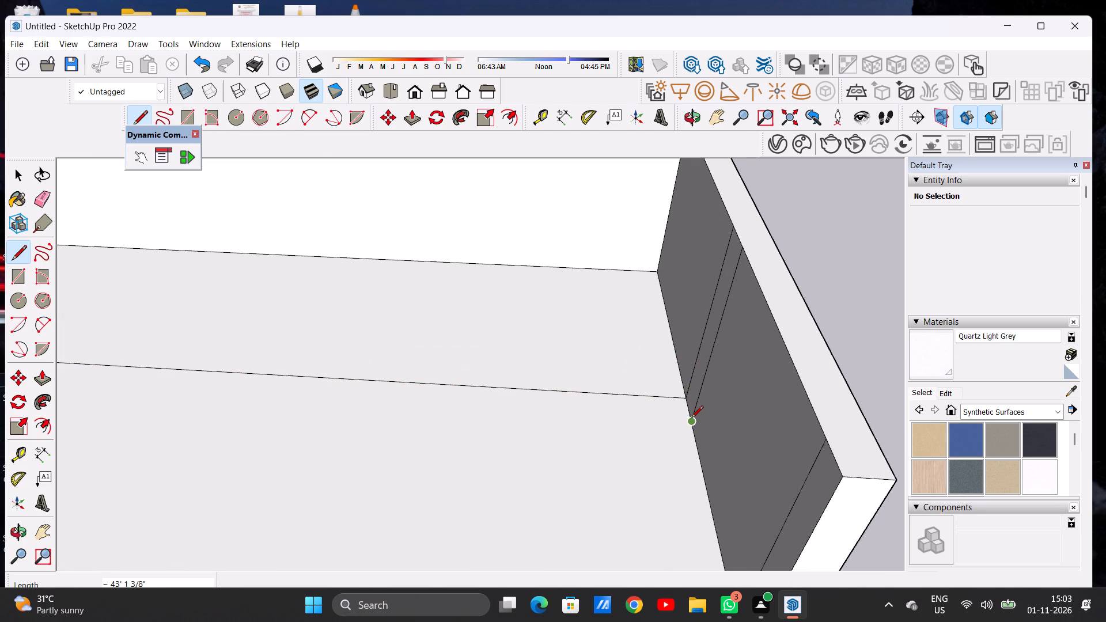
{"action": "left_click", "coordinate": [691, 419]}
{"action": "scroll", "coordinate": [686, 386], "scroll_direction": "down", "scroll_amount": 10}
{"action": "scroll", "coordinate": [327, 384], "scroll_direction": "up", "scroll_amount": 11}
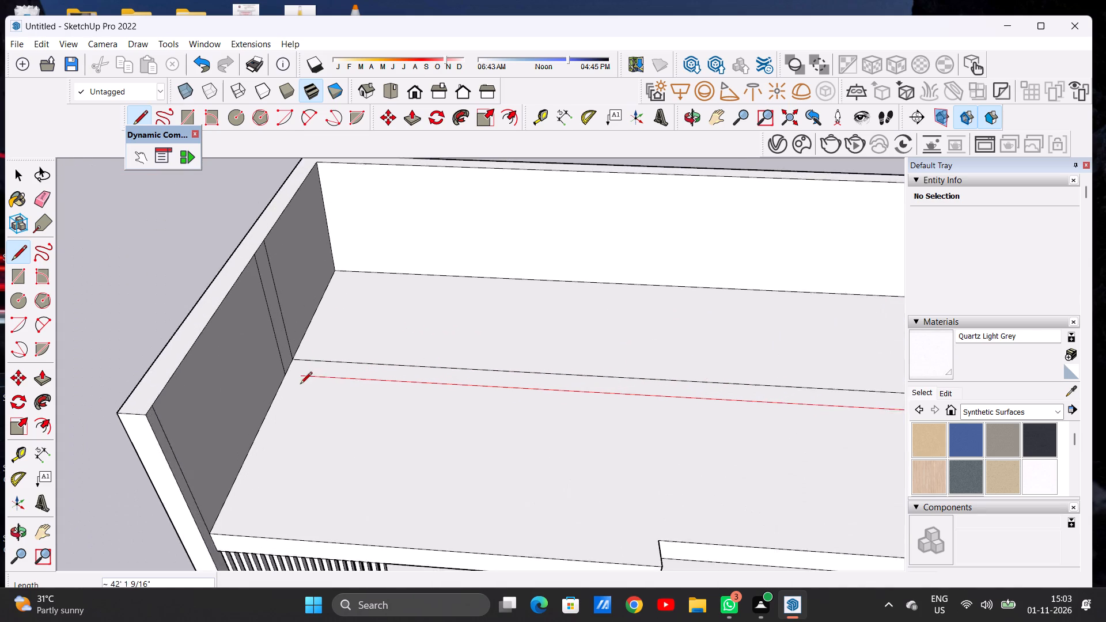
{"action": "scroll", "coordinate": [300, 385], "scroll_direction": "up", "scroll_amount": 4}
{"action": "left_click", "coordinate": [271, 366]}
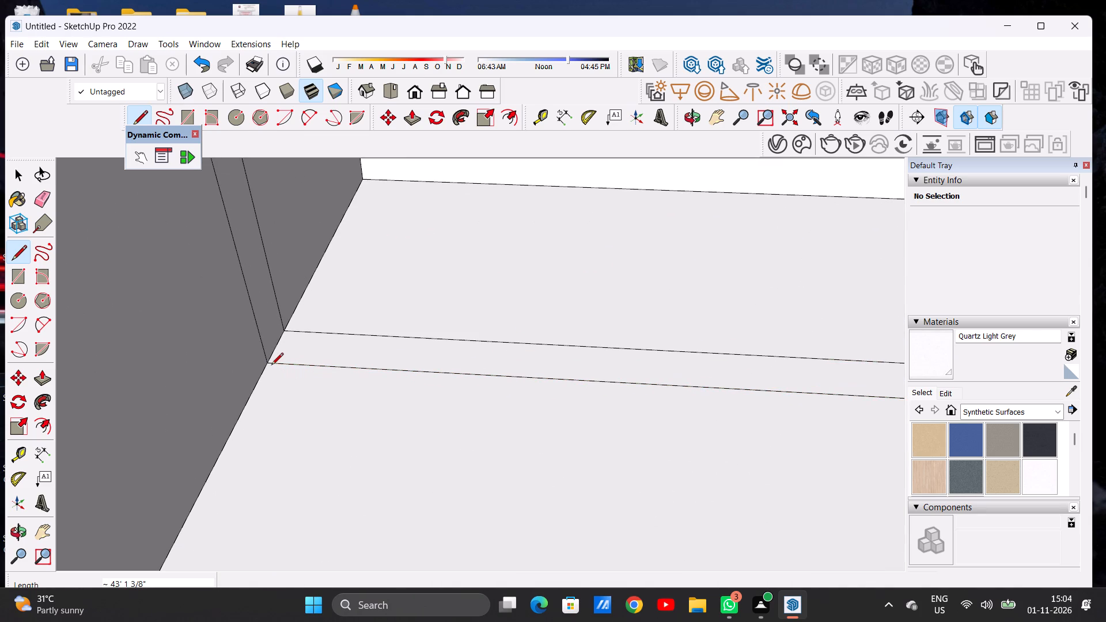
{"action": "key", "text": "space"}
Extrude the narrow strip across the roof slab up to the top of the side walls as a cross wall.
{"action": "scroll", "coordinate": [271, 366], "scroll_direction": "down", "scroll_amount": 20}
{"action": "scroll", "coordinate": [271, 366], "scroll_direction": "down", "scroll_amount": 6}
{"action": "middle_click_drag", "start_coordinate": [330, 385], "coordinate": [367, 352]}
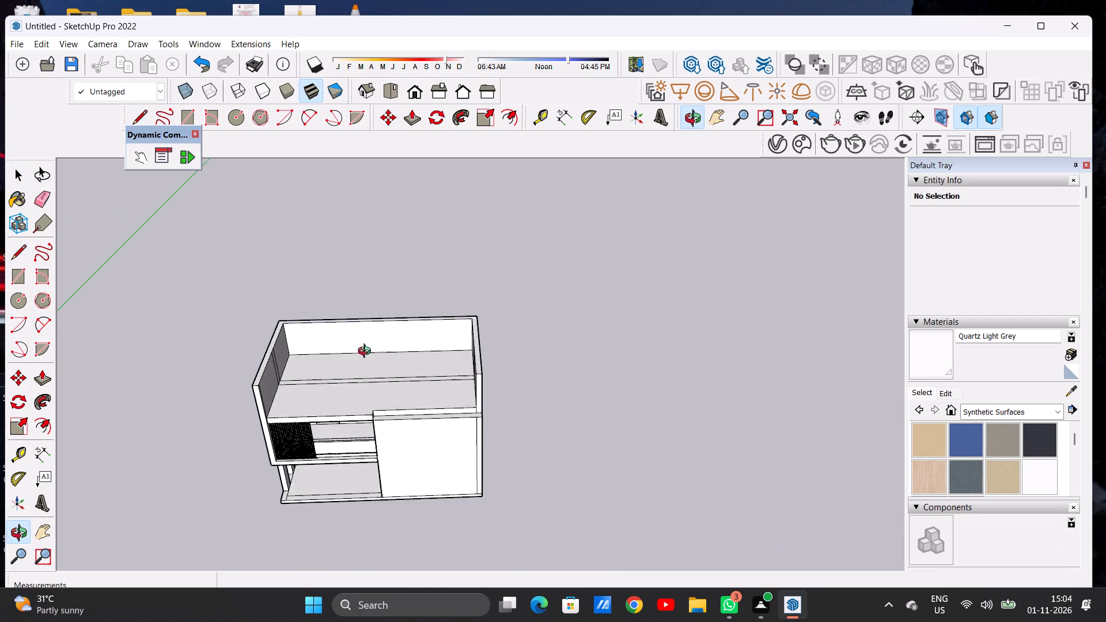
{"action": "middle_click_drag", "start_coordinate": [367, 352], "coordinate": [363, 317]}
{"action": "scroll", "coordinate": [253, 380], "scroll_direction": "up", "scroll_amount": 6}
{"action": "scroll", "coordinate": [310, 378], "scroll_direction": "up", "scroll_amount": 6}
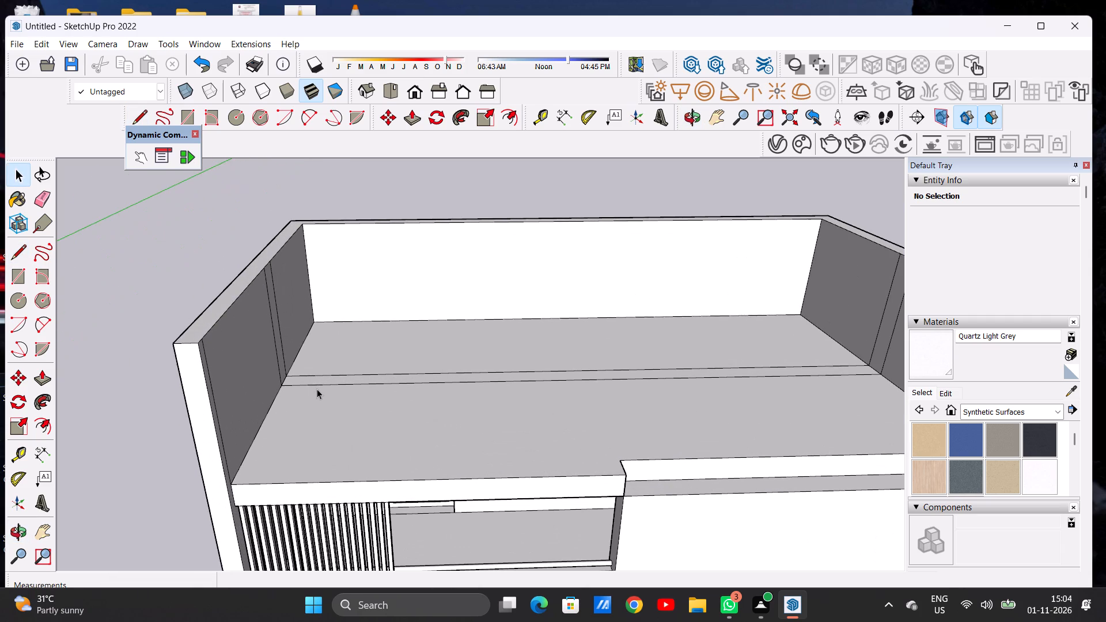
{"action": "scroll", "coordinate": [298, 385], "scroll_direction": "down", "scroll_amount": 7}
{"action": "middle_click_drag", "start_coordinate": [299, 394], "coordinate": [273, 396]}
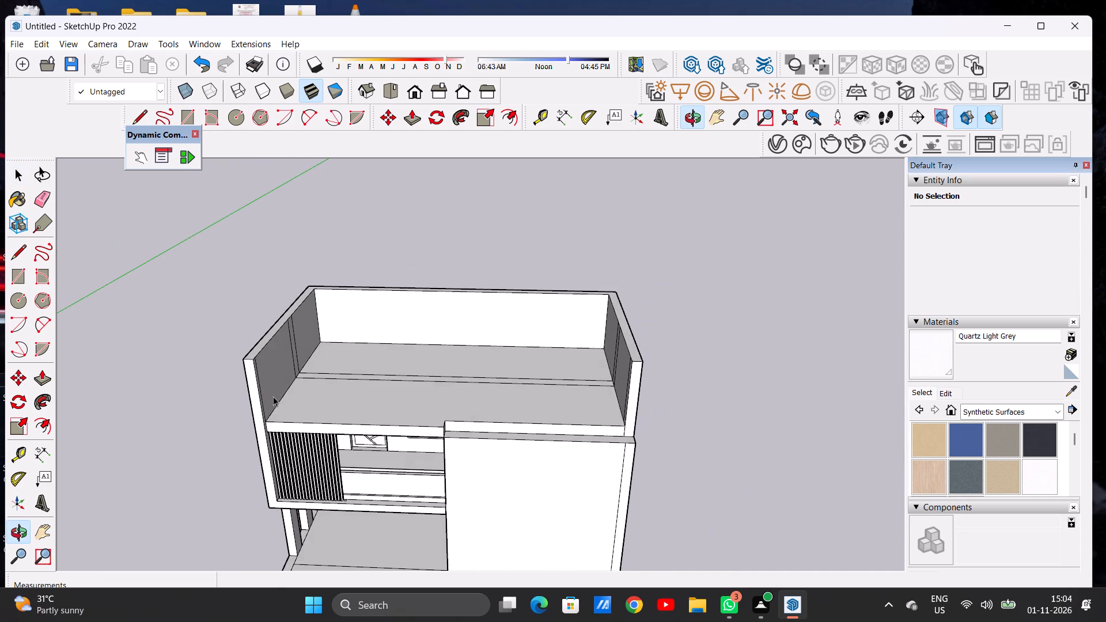
{"action": "key", "text": "p"}
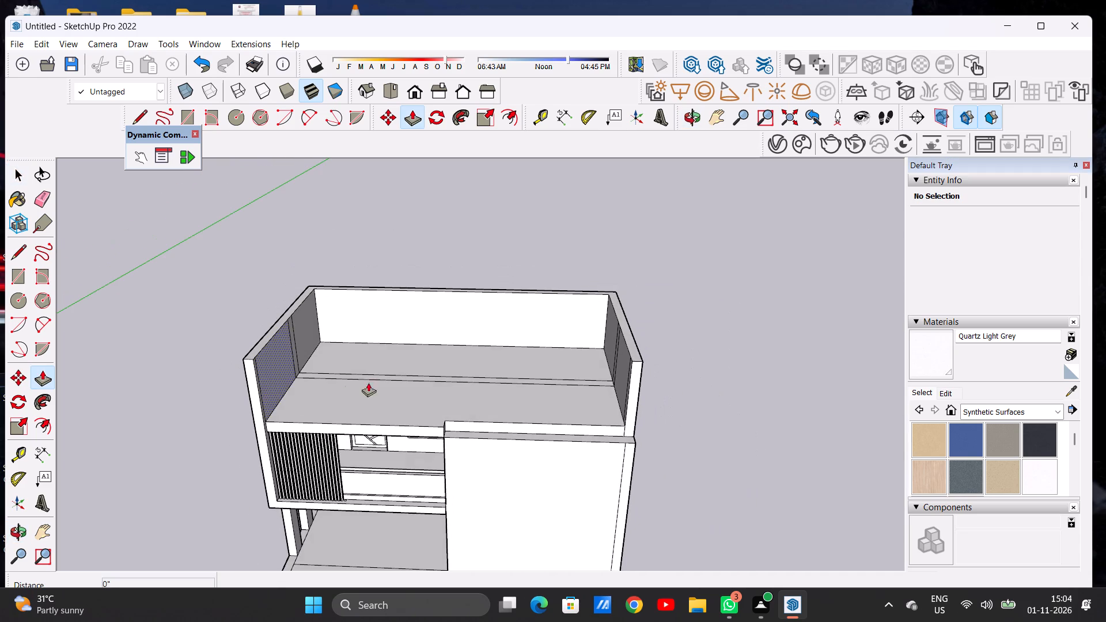
{"action": "scroll", "coordinate": [619, 383], "scroll_direction": "up", "scroll_amount": 17}
{"action": "scroll", "coordinate": [604, 379], "scroll_direction": "down", "scroll_amount": 1}
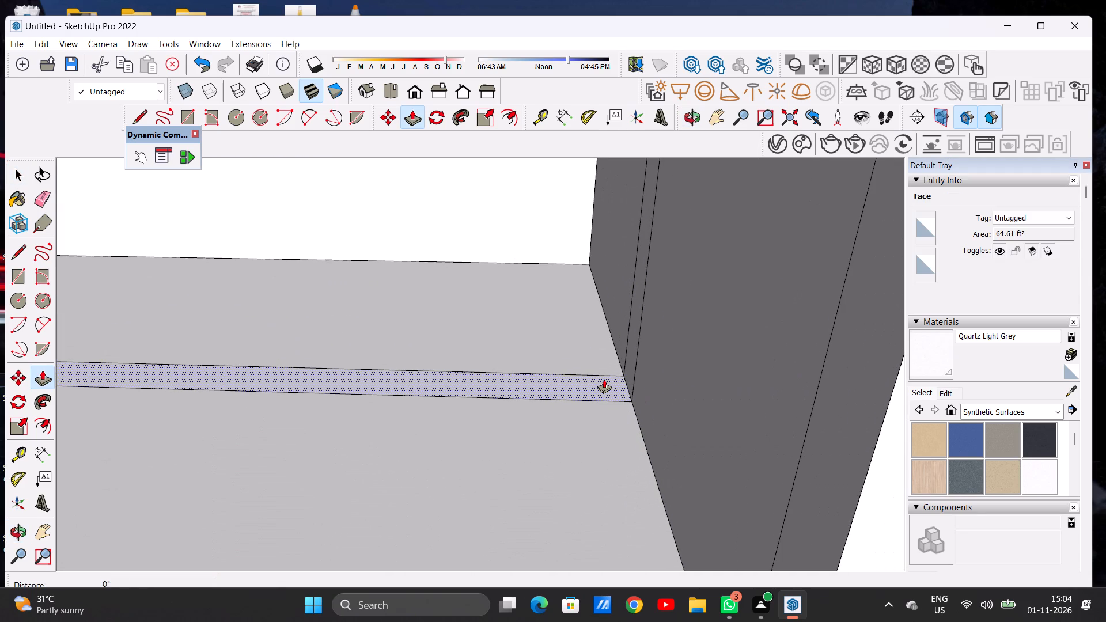
{"action": "left_click", "coordinate": [604, 379]}
{"action": "scroll", "coordinate": [610, 321], "scroll_direction": "down", "scroll_amount": 13}
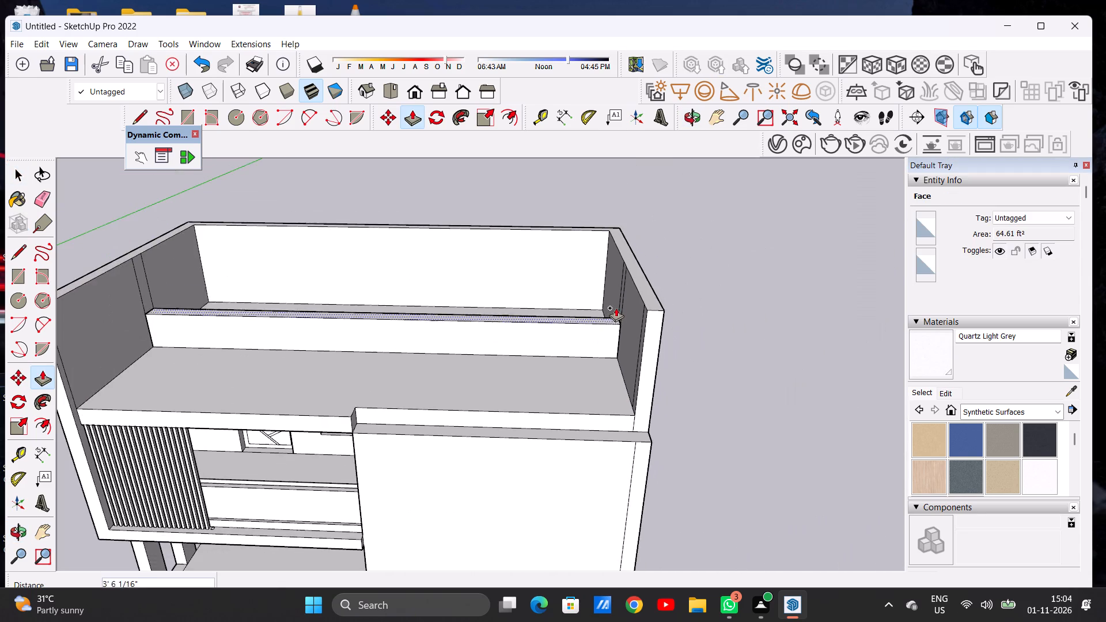
{"action": "scroll", "coordinate": [623, 253], "scroll_direction": "up", "scroll_amount": 5}
{"action": "left_click", "coordinate": [632, 278]}
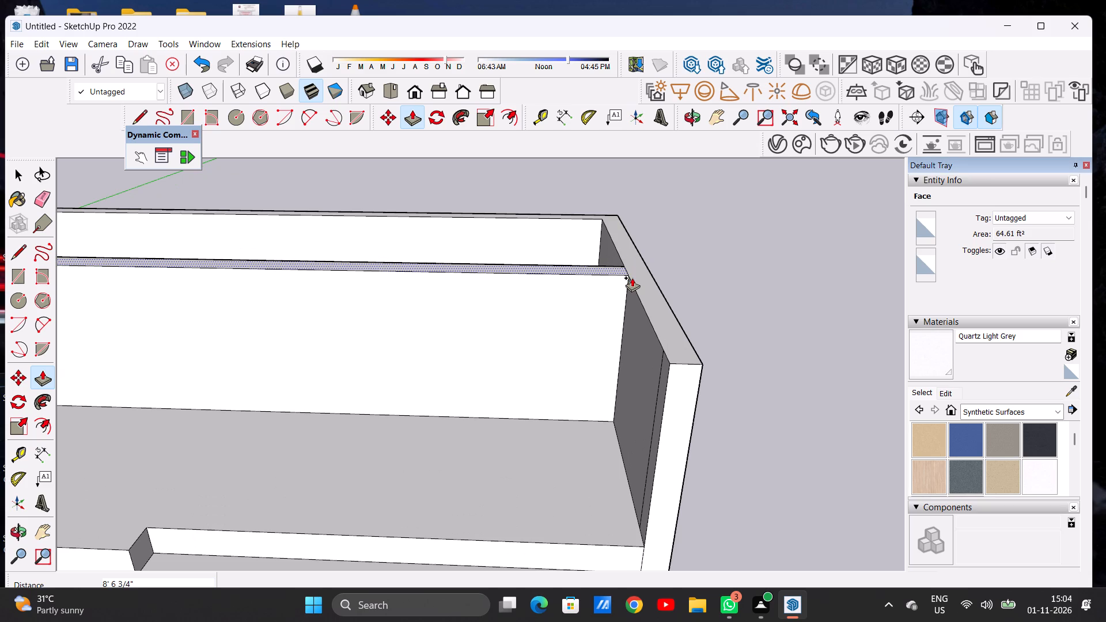
{"action": "key", "text": "space"}
Draw lines at roof slab level around the front end of the slatted-balcony side wall, from the slab corner across its front face.
{"action": "scroll", "coordinate": [547, 420], "scroll_direction": "down", "scroll_amount": 14}
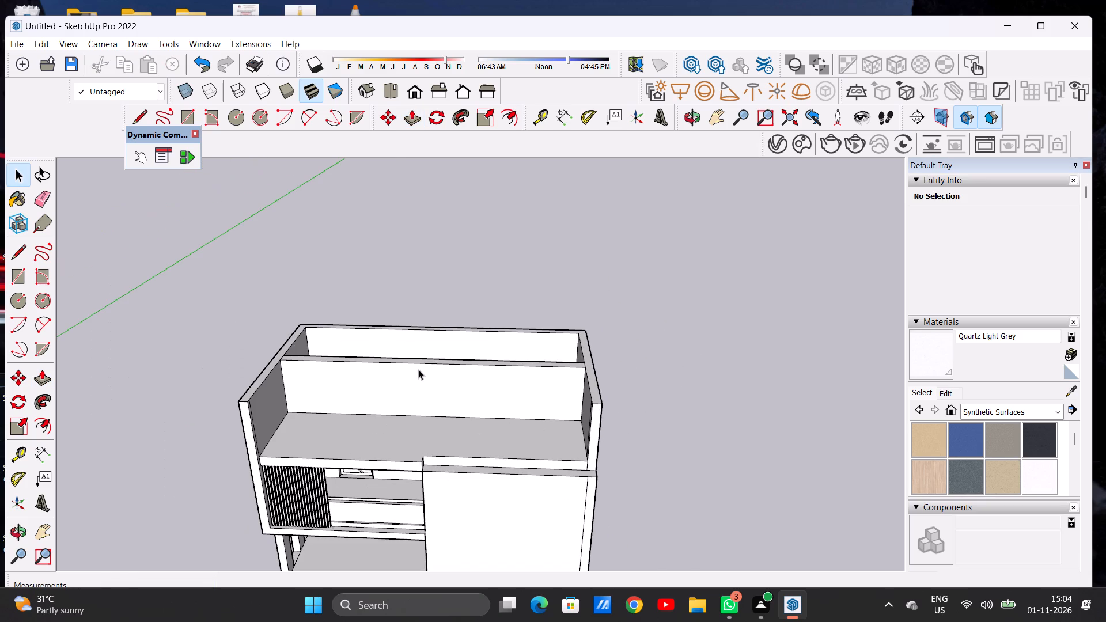
{"action": "middle_click_drag", "start_coordinate": [329, 431], "coordinate": [310, 427]}
{"action": "scroll", "coordinate": [301, 442], "scroll_direction": "up", "scroll_amount": 17}
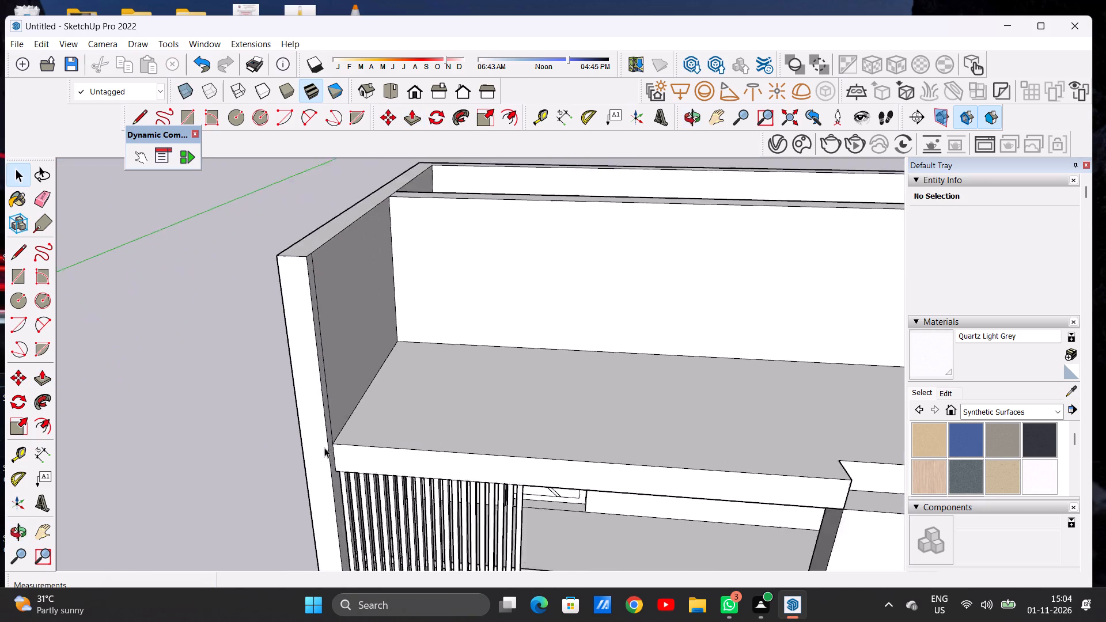
{"action": "scroll", "coordinate": [324, 447], "scroll_direction": "up", "scroll_amount": 4}
{"action": "key", "text": "l"}
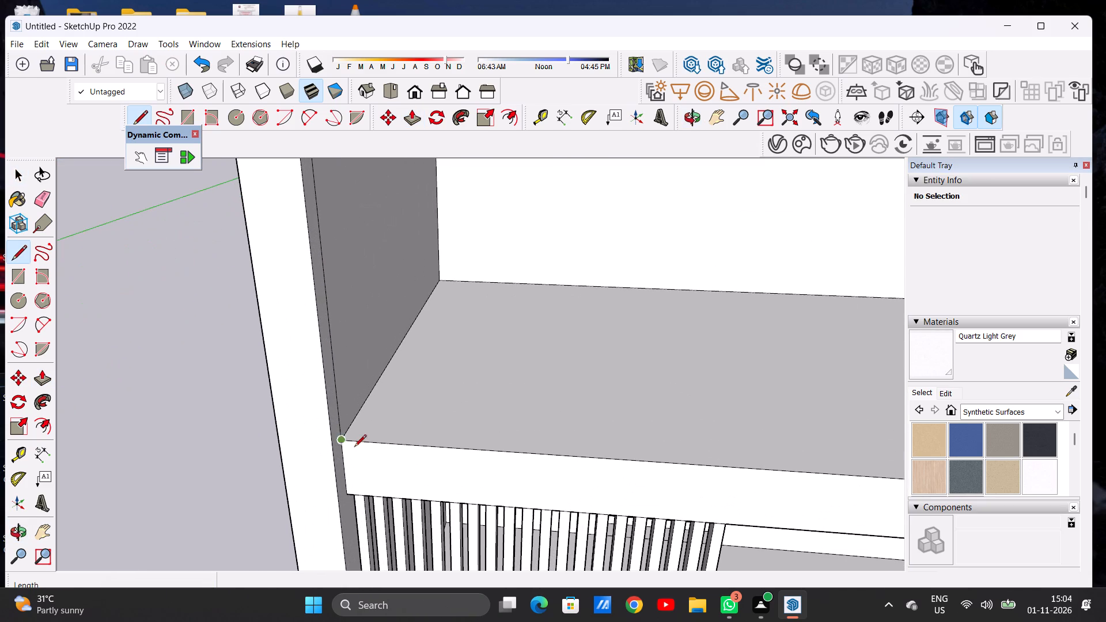
{"action": "scroll", "coordinate": [347, 446], "scroll_direction": "up", "scroll_amount": 7}
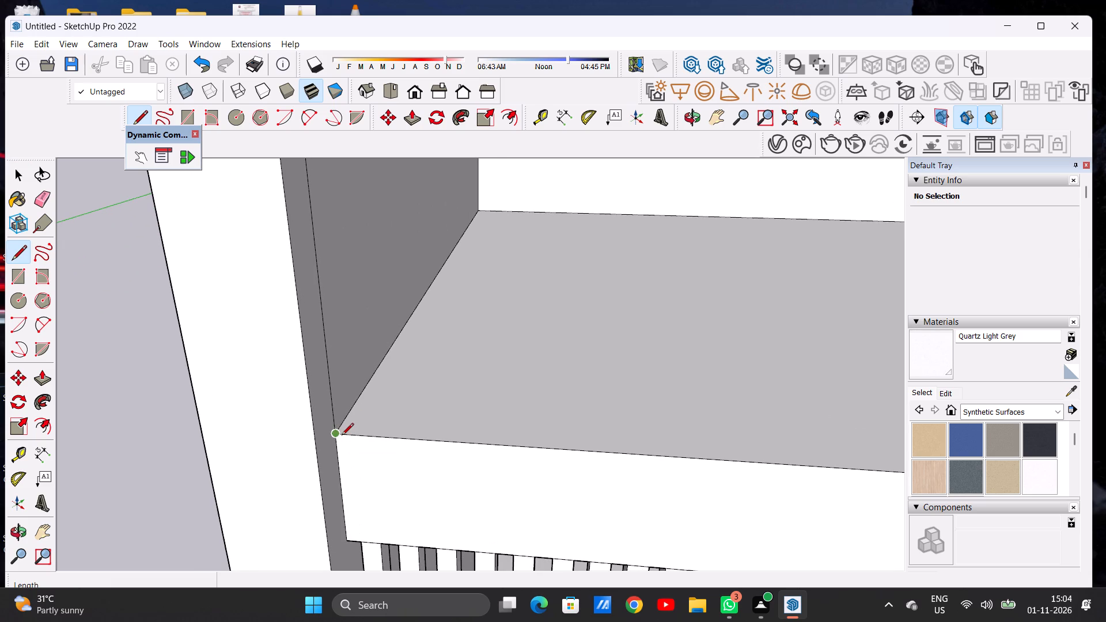
{"action": "left_click", "coordinate": [342, 436]}
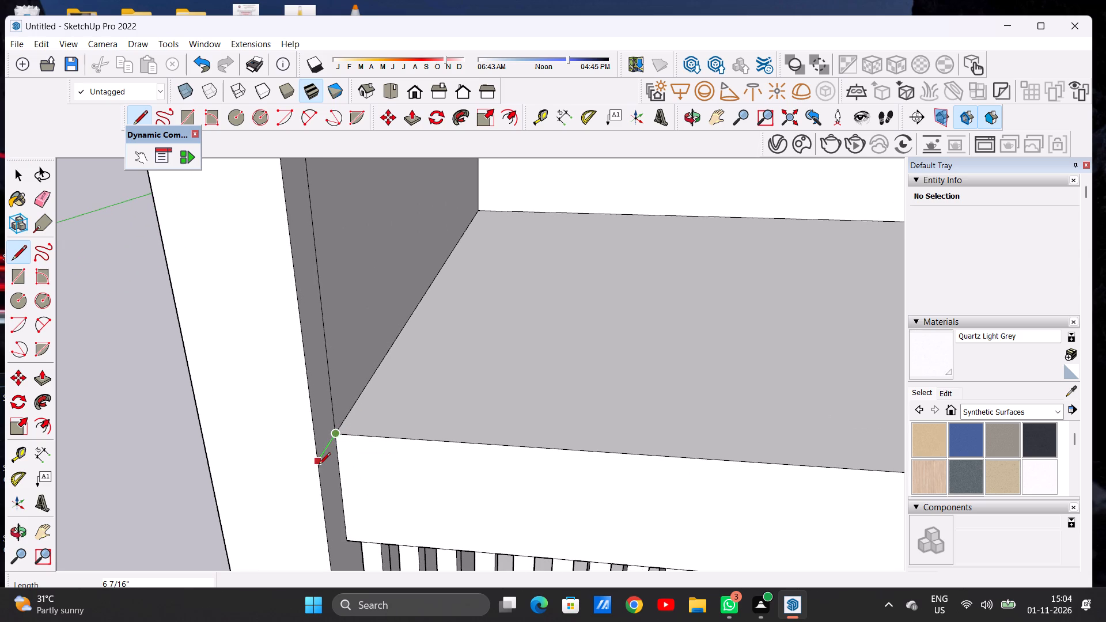
{"action": "left_click", "coordinate": [315, 465]}
{"action": "left_click", "coordinate": [313, 465]}
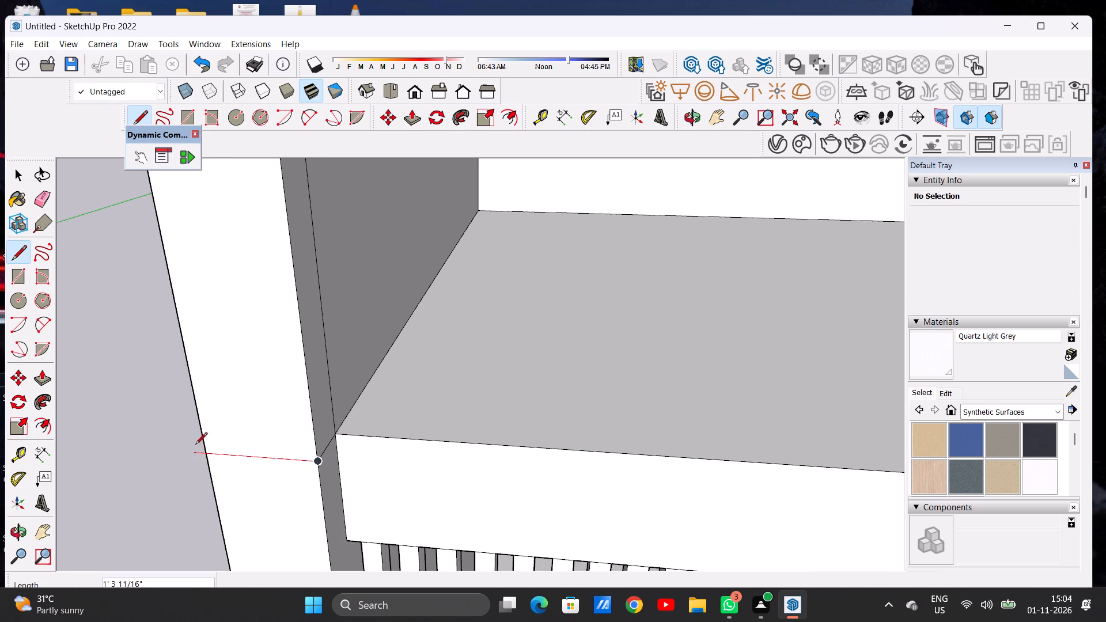
{"action": "left_click", "coordinate": [204, 452]}
Push the front face of the slatted-balcony side's rooftop wall back to the front of the cross wall.
{"action": "key", "text": "space"}
{"action": "type", "text": "P"}
{"action": "left_click", "coordinate": [244, 436]}
{"action": "left_click", "coordinate": [293, 407]}
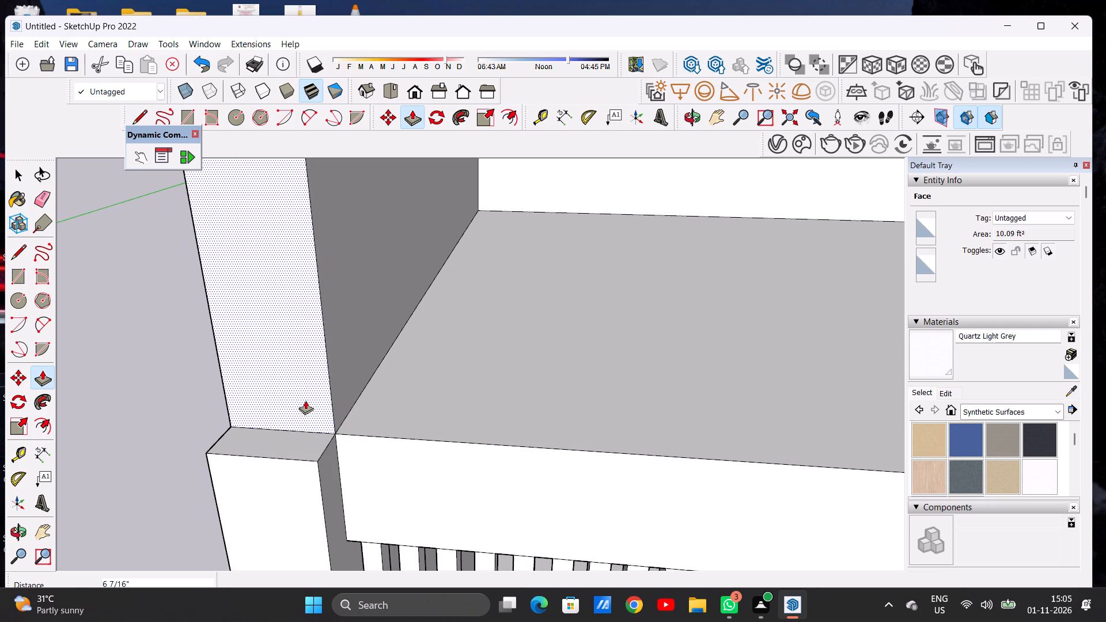
{"action": "left_click", "coordinate": [312, 395]}
{"action": "scroll", "coordinate": [349, 362], "scroll_direction": "down", "scroll_amount": 12}
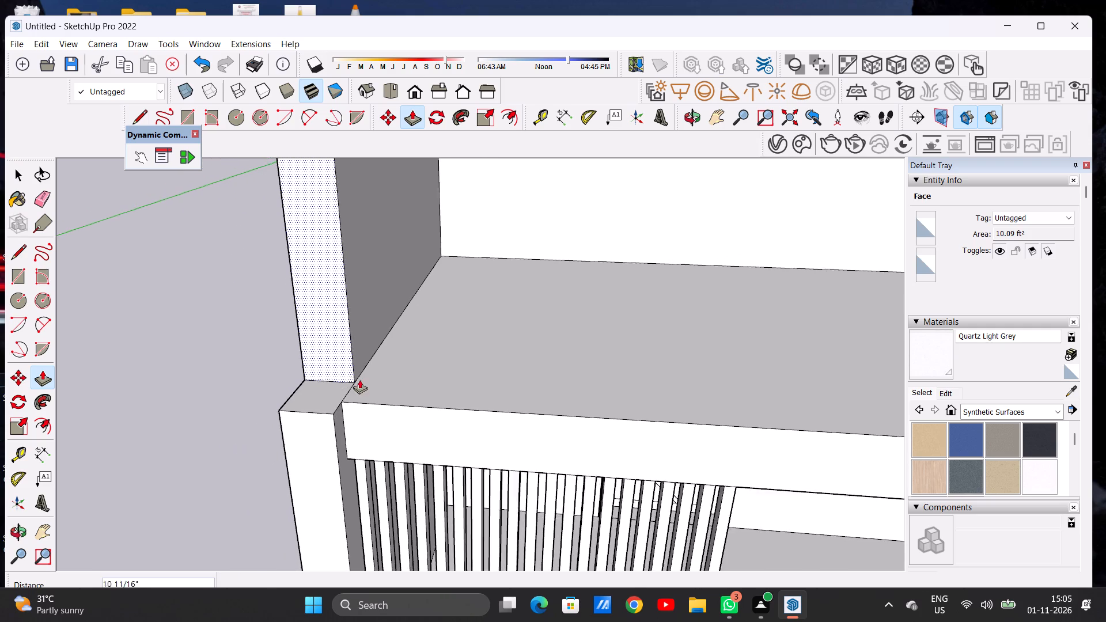
{"action": "scroll", "coordinate": [359, 380], "scroll_direction": "down", "scroll_amount": 3}
{"action": "scroll", "coordinate": [361, 384], "scroll_direction": "up", "scroll_amount": 1}
{"action": "scroll", "coordinate": [361, 384], "scroll_direction": "down", "scroll_amount": 10}
{"action": "scroll", "coordinate": [387, 338], "scroll_direction": "up", "scroll_amount": 10}
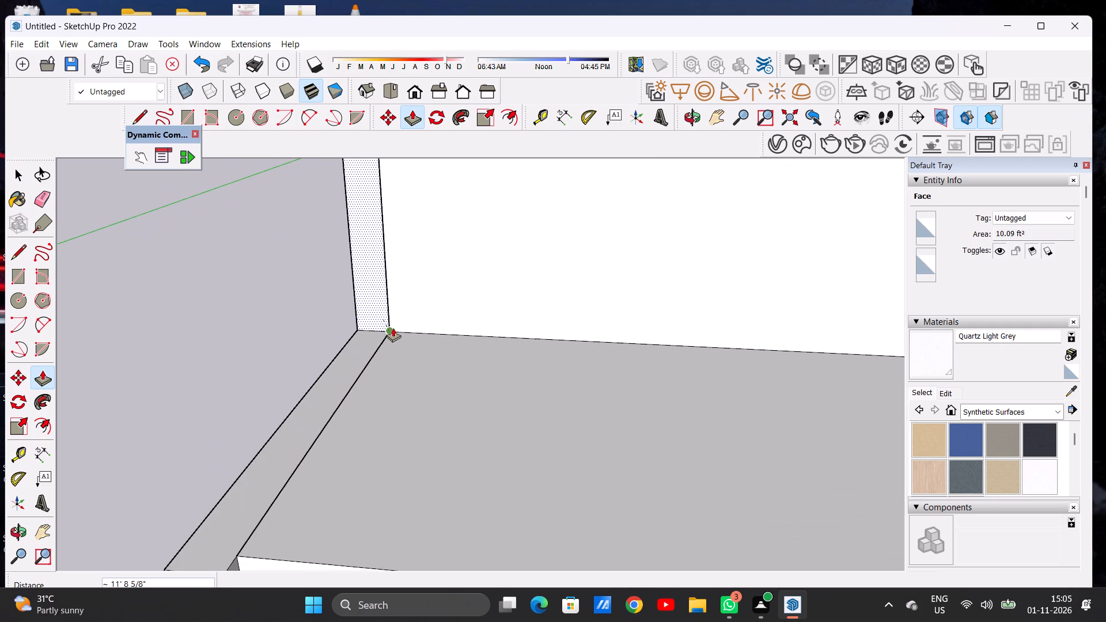
{"action": "left_click", "coordinate": [389, 330]}
{"action": "key", "text": "space"}
Extrude the roof slab's front edge above the slatted balcony 6 7/16" forward, flush with the side wall's front face.
{"action": "scroll", "coordinate": [399, 394], "scroll_direction": "down", "scroll_amount": 4}
{"action": "scroll", "coordinate": [392, 409], "scroll_direction": "up", "scroll_amount": 1}
{"action": "scroll", "coordinate": [386, 421], "scroll_direction": "down", "scroll_amount": 4}
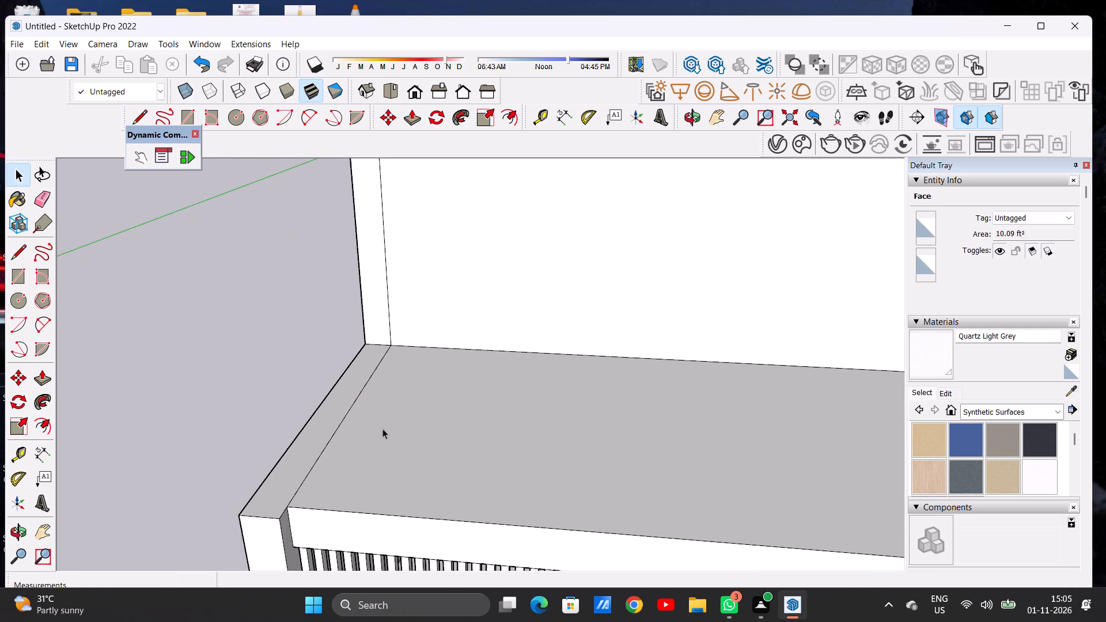
{"action": "scroll", "coordinate": [382, 428], "scroll_direction": "down", "scroll_amount": 2}
{"action": "middle_click_drag", "start_coordinate": [363, 452], "coordinate": [391, 367]}
{"action": "scroll", "coordinate": [361, 386], "scroll_direction": "down", "scroll_amount": 7}
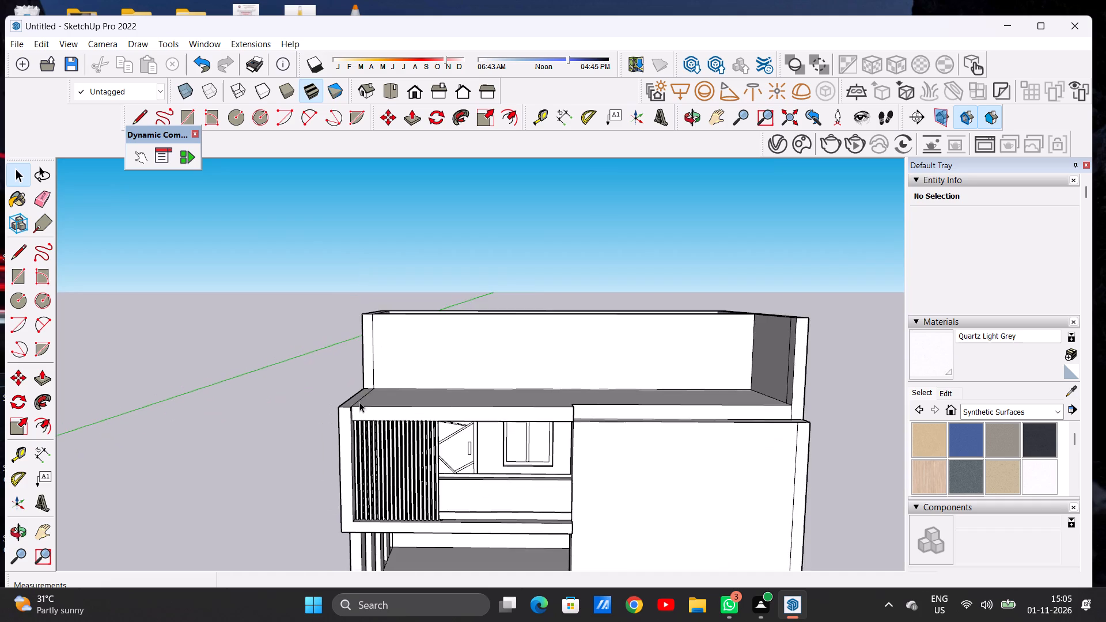
{"action": "middle_click_drag", "start_coordinate": [348, 417], "coordinate": [271, 449]}
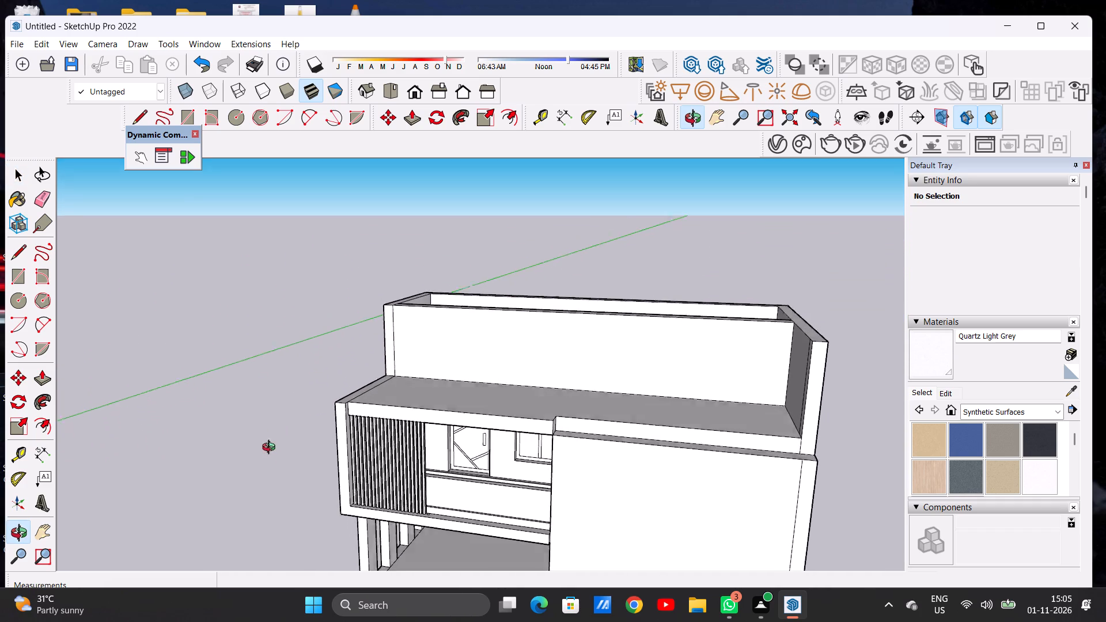
{"action": "middle_click_drag", "start_coordinate": [271, 449], "coordinate": [253, 466]}
{"action": "scroll", "coordinate": [357, 404], "scroll_direction": "up", "scroll_amount": 12}
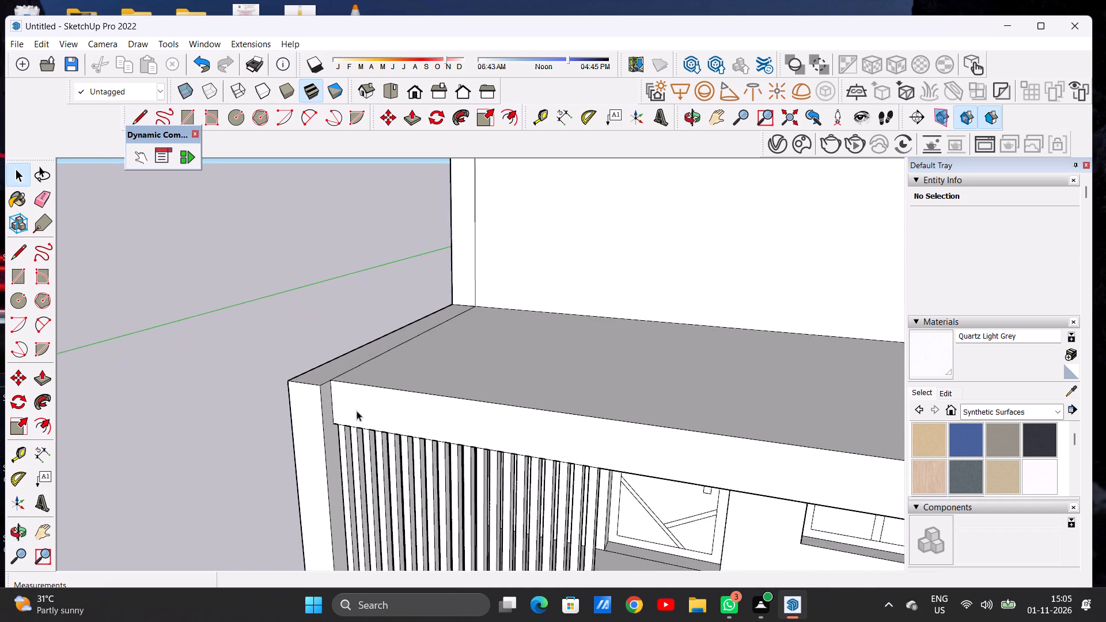
{"action": "scroll", "coordinate": [357, 411], "scroll_direction": "up", "scroll_amount": 1}
{"action": "key", "text": "p"}
{"action": "scroll", "coordinate": [340, 393], "scroll_direction": "up", "scroll_amount": 4}
{"action": "scroll", "coordinate": [340, 393], "scroll_direction": "down", "scroll_amount": 1}
{"action": "scroll", "coordinate": [340, 393], "scroll_direction": "up", "scroll_amount": 1}
{"action": "left_click", "coordinate": [339, 393]}
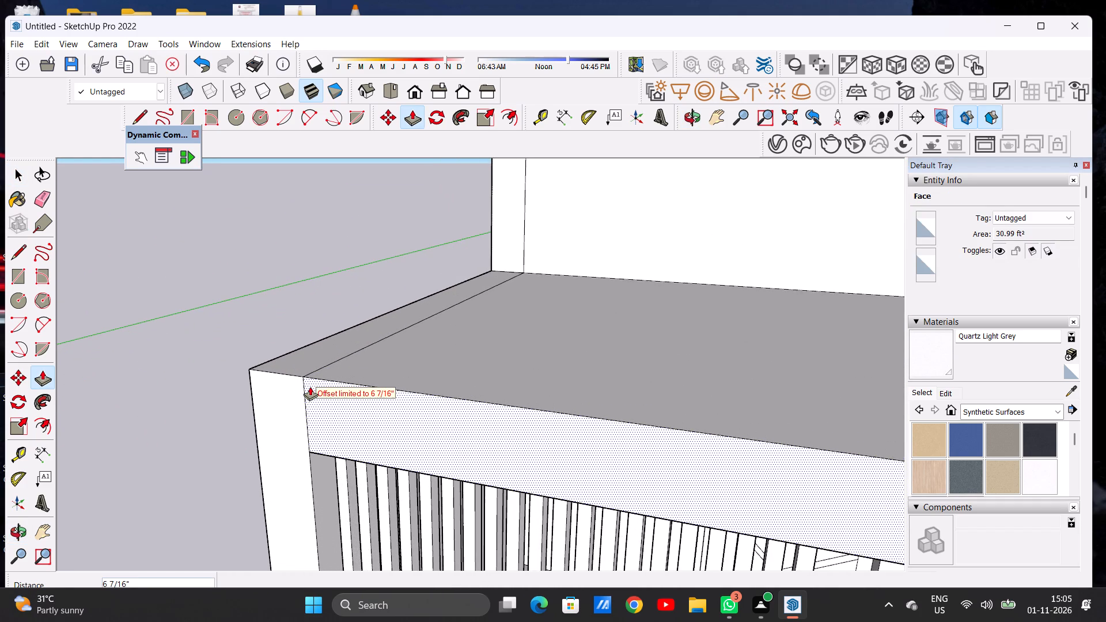
{"action": "left_click", "coordinate": [307, 384]}
{"action": "key", "text": "space"}
Examine the roof slab's front edge, the cut-back side wall and the whole front elevation from close up and afar.
{"action": "scroll", "coordinate": [328, 405], "scroll_direction": "down", "scroll_amount": 9}
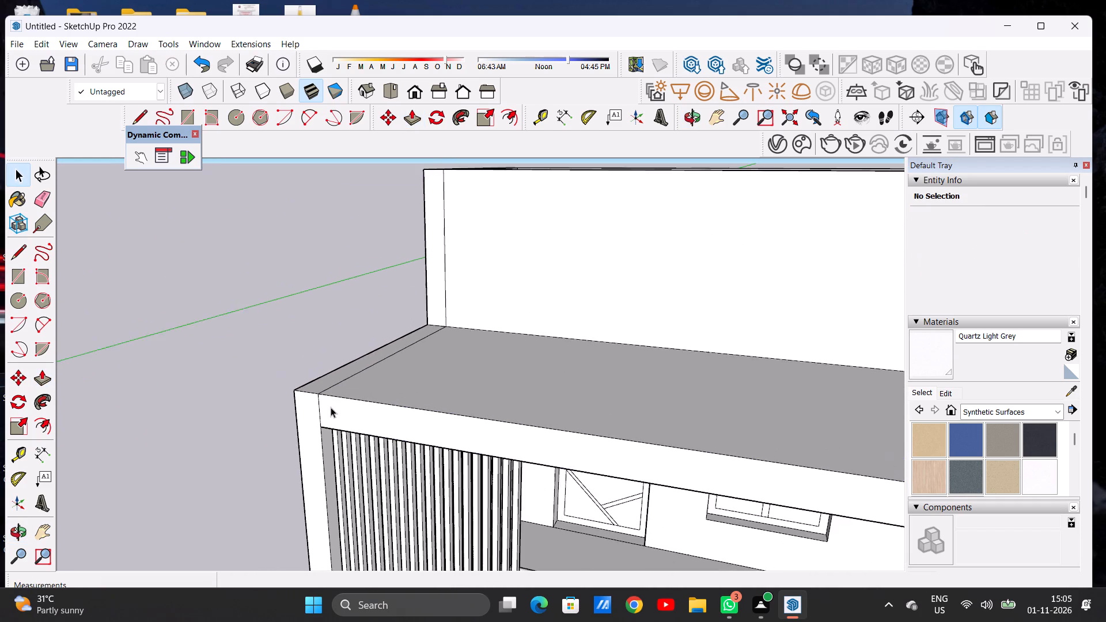
{"action": "scroll", "coordinate": [336, 396], "scroll_direction": "down", "scroll_amount": 17}
{"action": "middle_click_drag", "start_coordinate": [331, 433], "coordinate": [453, 361]}
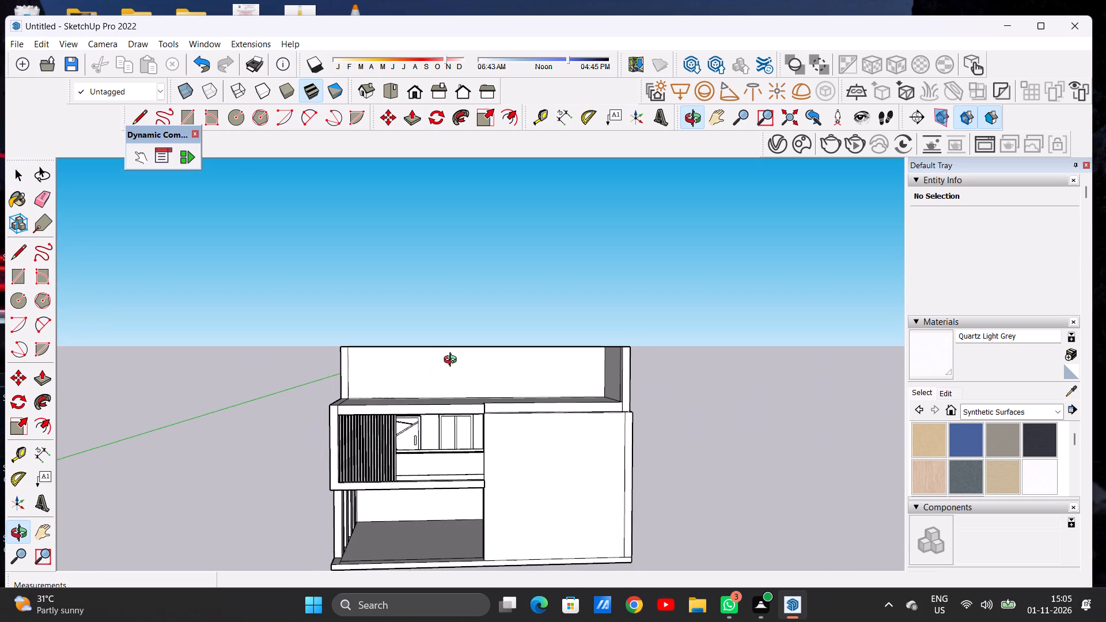
{"action": "middle_click_drag", "start_coordinate": [453, 361], "coordinate": [427, 458]}
{"action": "scroll", "coordinate": [347, 446], "scroll_direction": "up", "scroll_amount": 15}
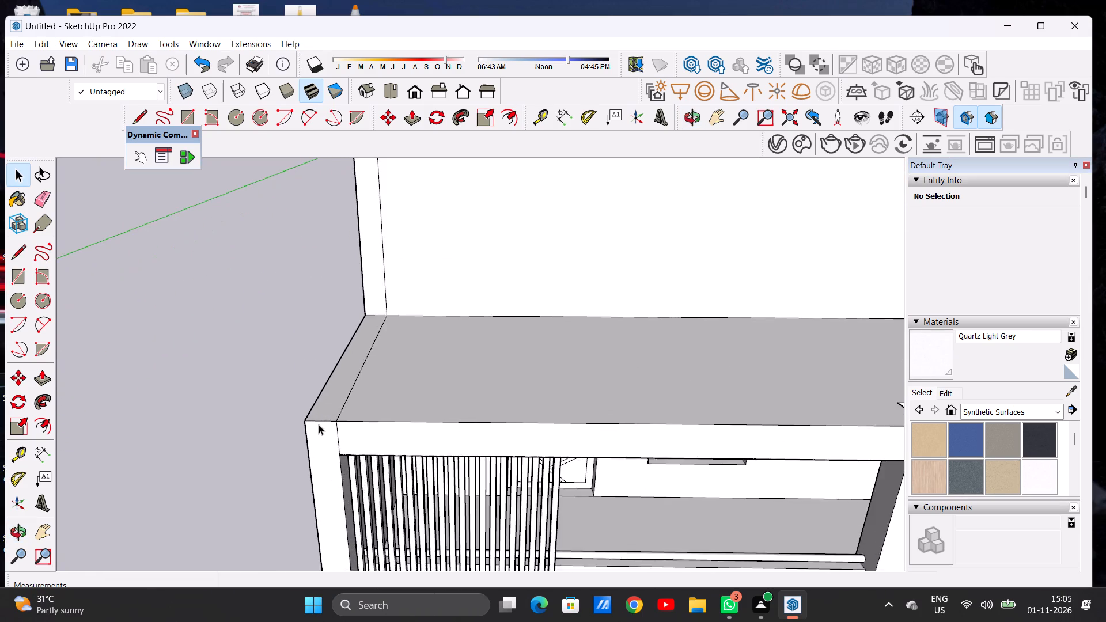
{"action": "scroll", "coordinate": [319, 424], "scroll_direction": "up", "scroll_amount": 5}
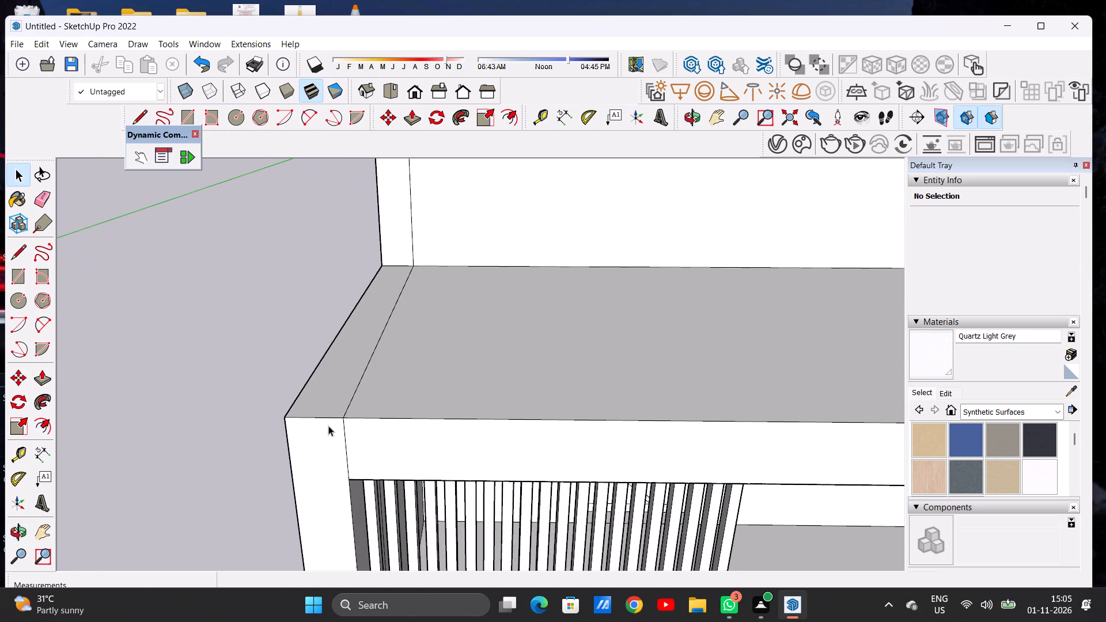
{"action": "scroll", "coordinate": [328, 426], "scroll_direction": "down", "scroll_amount": 18}
{"action": "scroll", "coordinate": [354, 392], "scroll_direction": "up", "scroll_amount": 1}
{"action": "scroll", "coordinate": [354, 392], "scroll_direction": "down", "scroll_amount": 5}
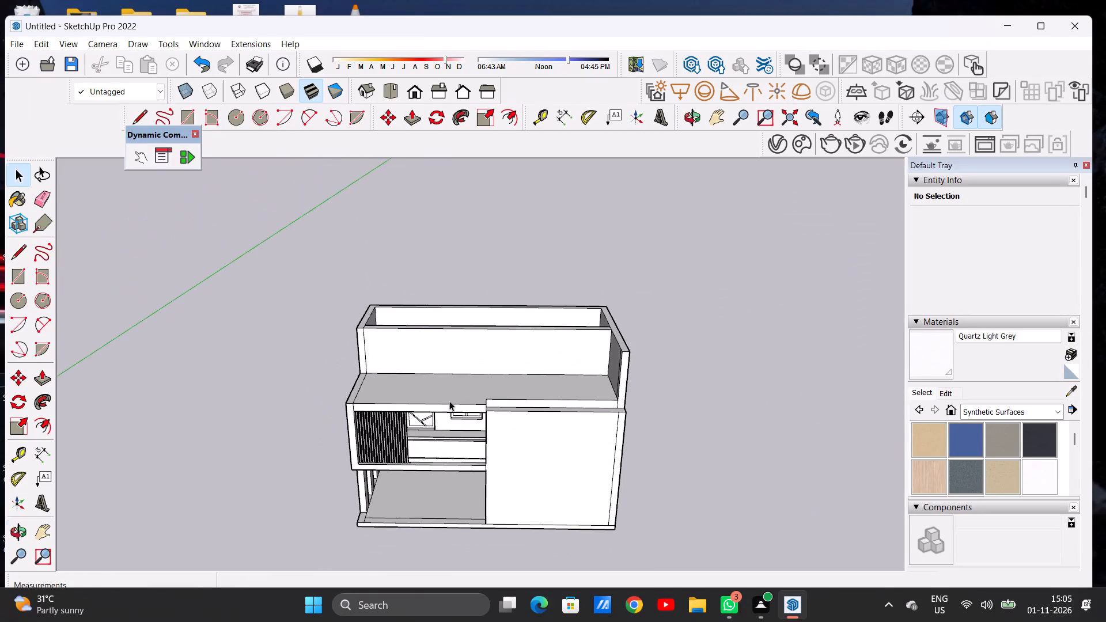
{"action": "middle_click_drag", "start_coordinate": [449, 401], "coordinate": [448, 338]}
{"action": "scroll", "coordinate": [424, 362], "scroll_direction": "down", "scroll_amount": 2}
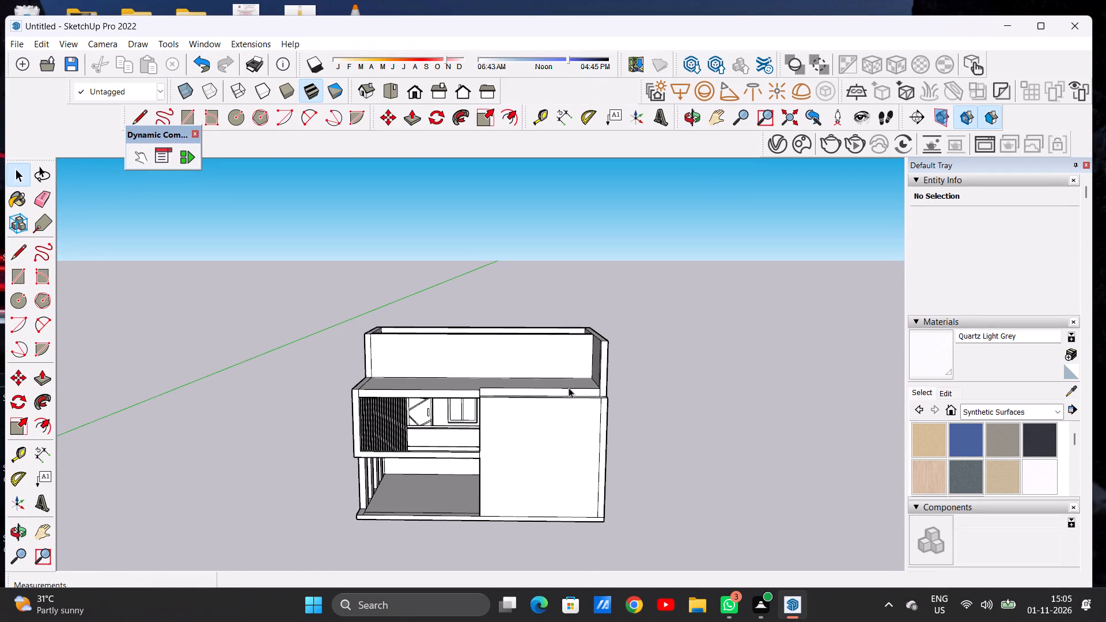
Extrude the narrow top face of the plain front wall beside the balcony 10' upward, level with the rooftop walls.
{"action": "middle_click_drag", "start_coordinate": [569, 388], "coordinate": [566, 481]}
{"action": "scroll", "coordinate": [578, 380], "scroll_direction": "up", "scroll_amount": 10}
{"action": "scroll", "coordinate": [586, 412], "scroll_direction": "down", "scroll_amount": 1}
{"action": "scroll", "coordinate": [586, 413], "scroll_direction": "up", "scroll_amount": 4}
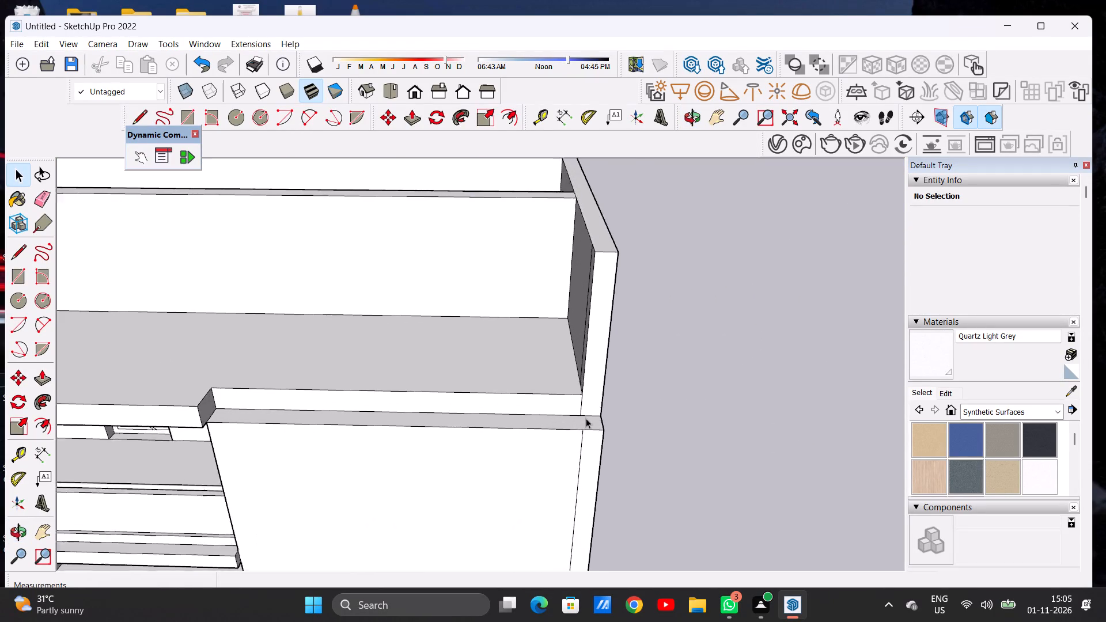
{"action": "scroll", "coordinate": [586, 418], "scroll_direction": "up", "scroll_amount": 4}
{"action": "key", "text": "p"}
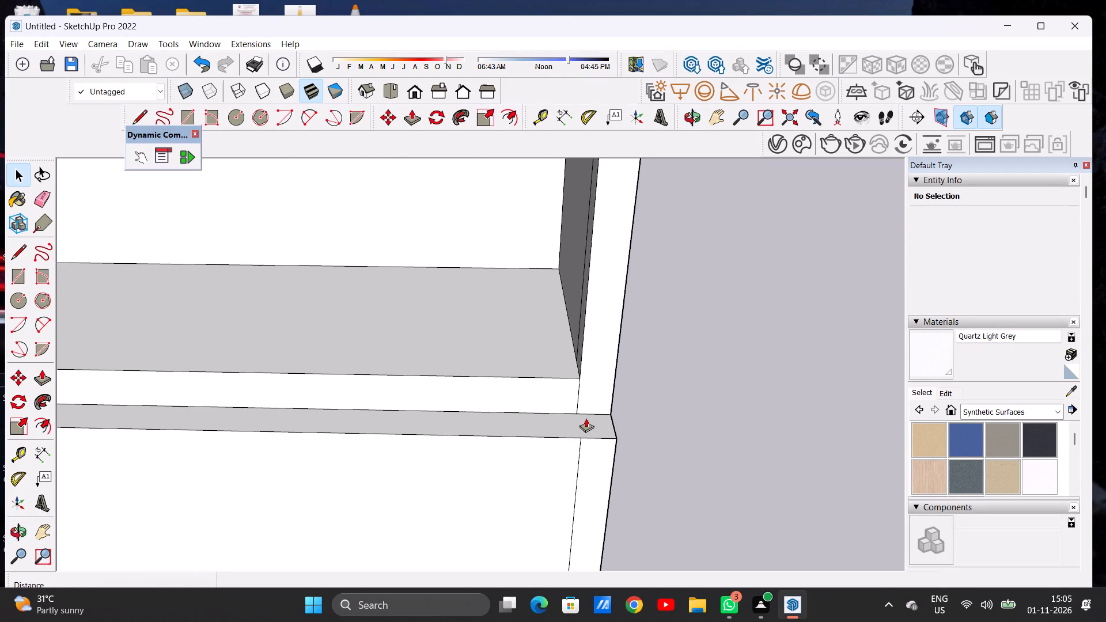
{"action": "left_click", "coordinate": [590, 429]}
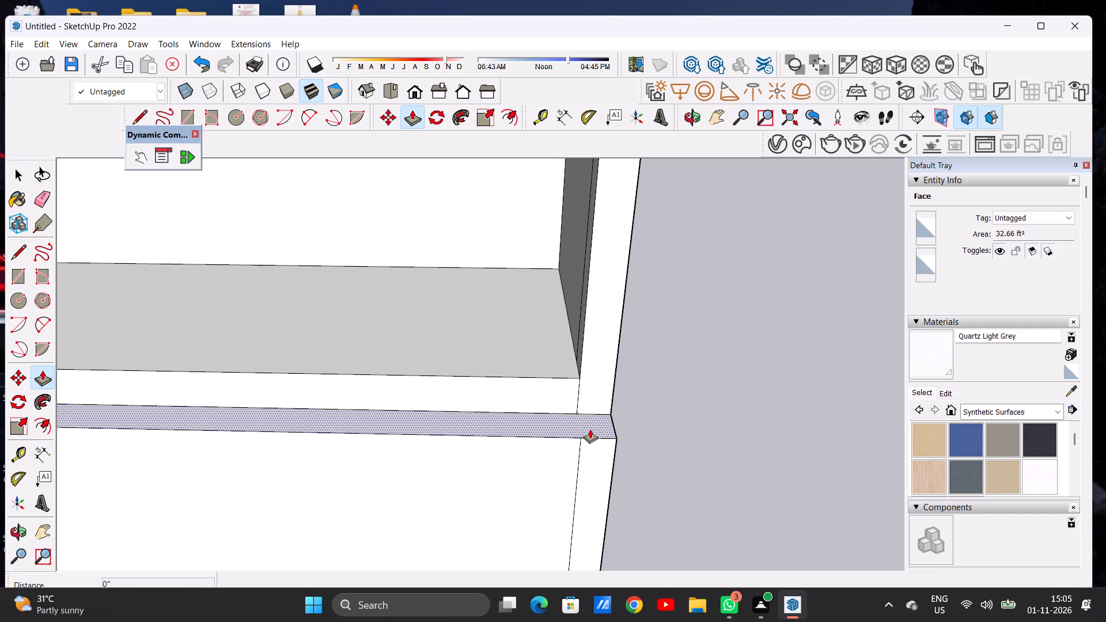
{"action": "scroll", "coordinate": [585, 380], "scroll_direction": "down", "scroll_amount": 13}
{"action": "scroll", "coordinate": [607, 302], "scroll_direction": "up", "scroll_amount": 1}
{"action": "scroll", "coordinate": [606, 302], "scroll_direction": "down", "scroll_amount": 1}
{"action": "scroll", "coordinate": [606, 302], "scroll_direction": "up", "scroll_amount": 1}
{"action": "scroll", "coordinate": [606, 302], "scroll_direction": "down", "scroll_amount": 1}
{"action": "scroll", "coordinate": [606, 302], "scroll_direction": "up", "scroll_amount": 2}
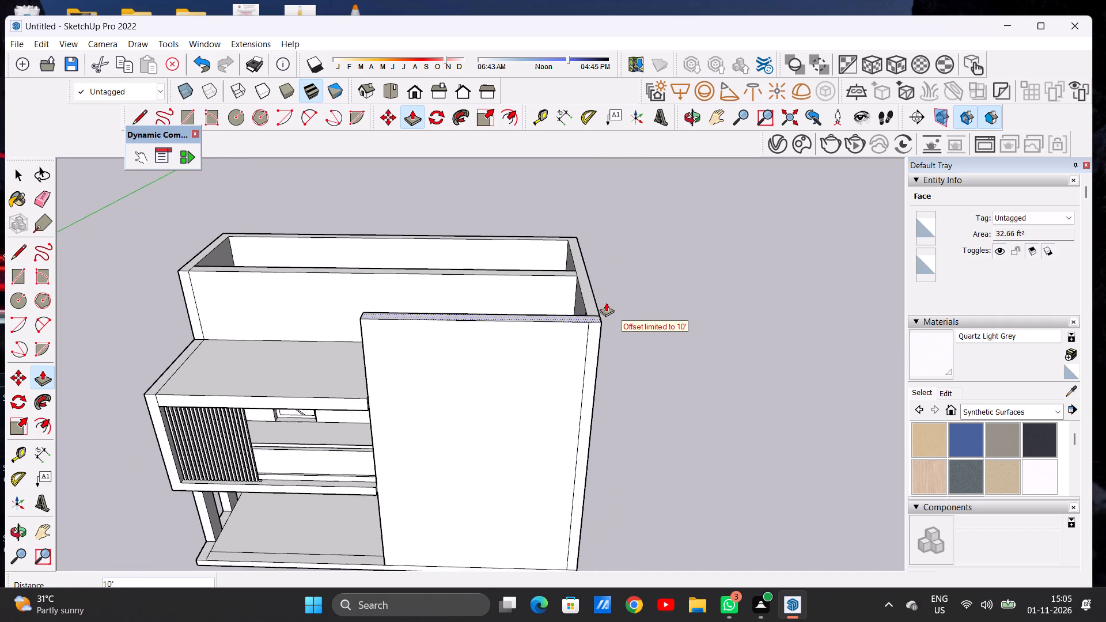
{"action": "middle_click_drag", "start_coordinate": [618, 318], "coordinate": [518, 374]}
{"action": "scroll", "coordinate": [570, 380], "scroll_direction": "up", "scroll_amount": 15}
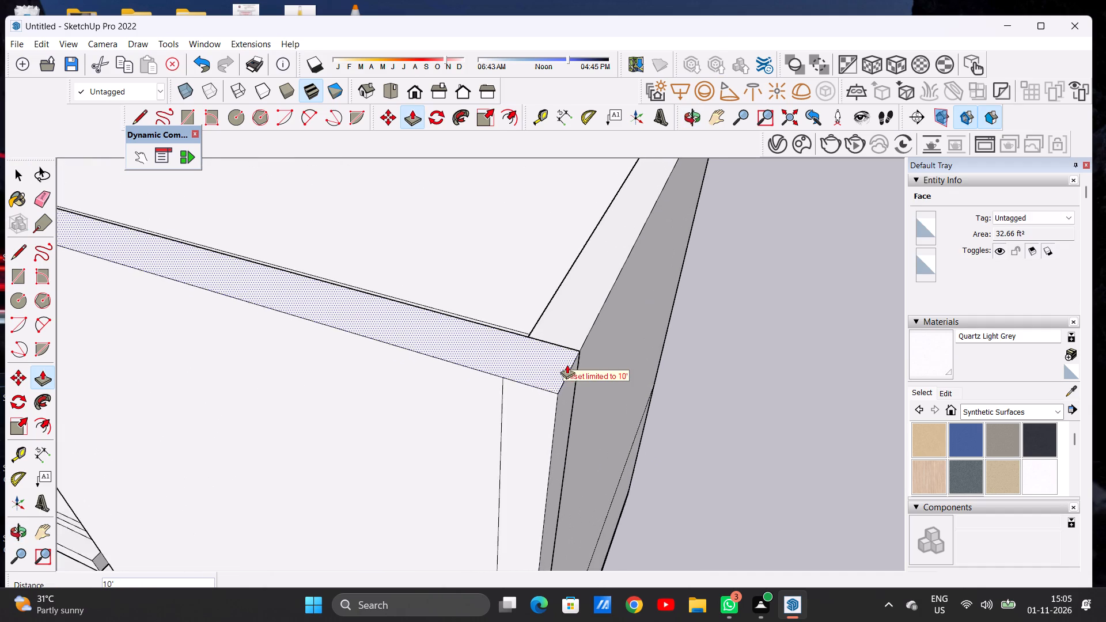
{"action": "scroll", "coordinate": [567, 365], "scroll_direction": "up", "scroll_amount": 3}
{"action": "left_click", "coordinate": [585, 348]}
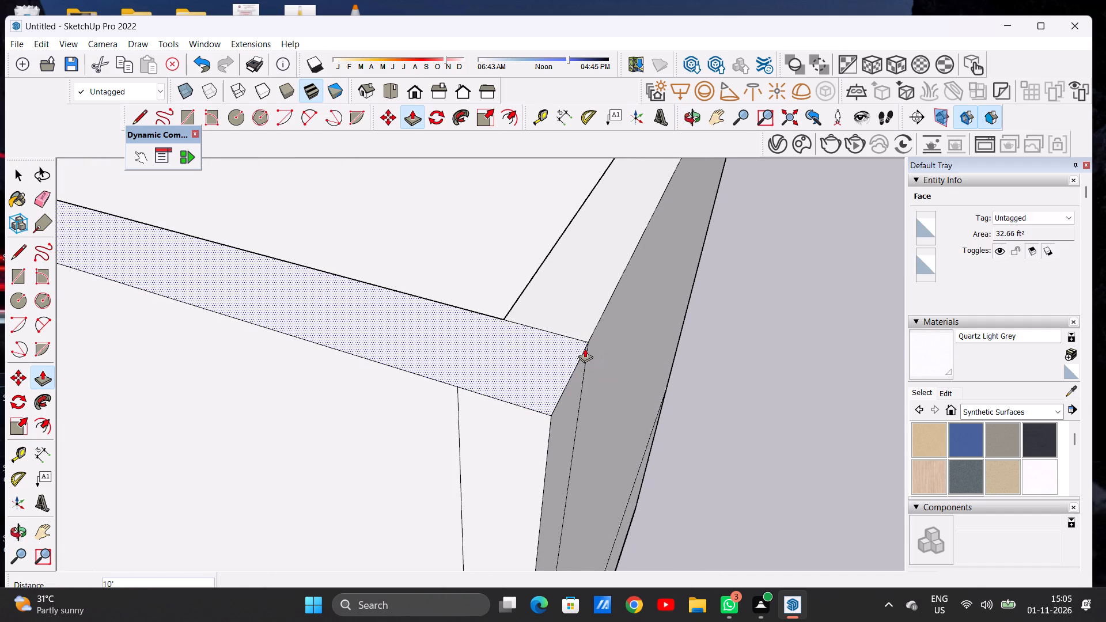
{"action": "key", "text": "space"}
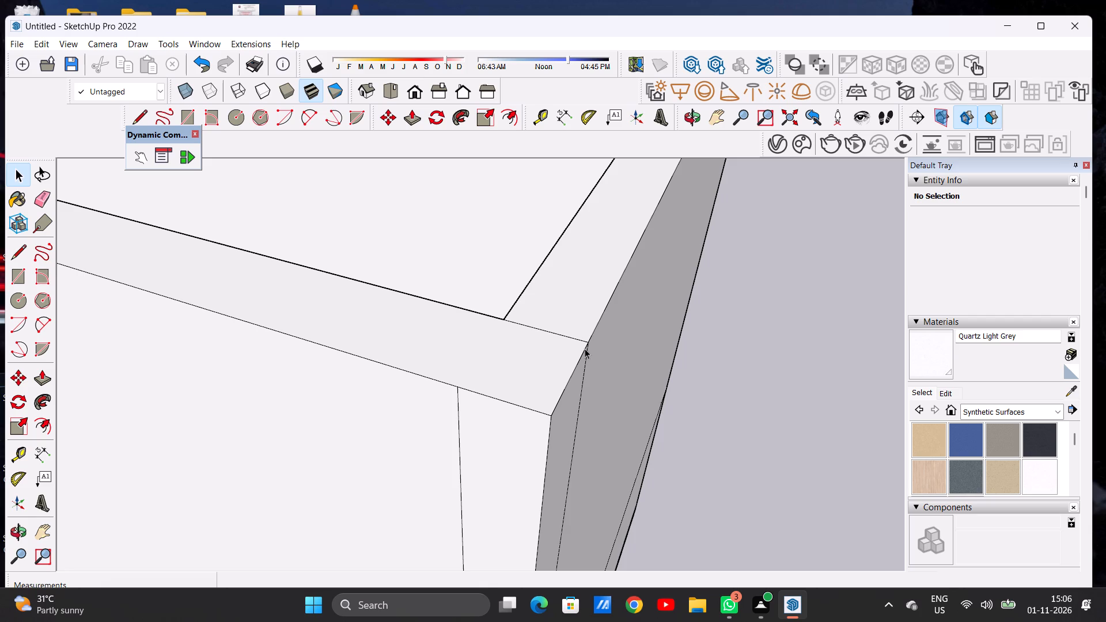
Examine the raised front wall against the cross wall and roof slab, from the front elevation and from above.
{"action": "scroll", "coordinate": [585, 348], "scroll_direction": "down", "scroll_amount": 3}
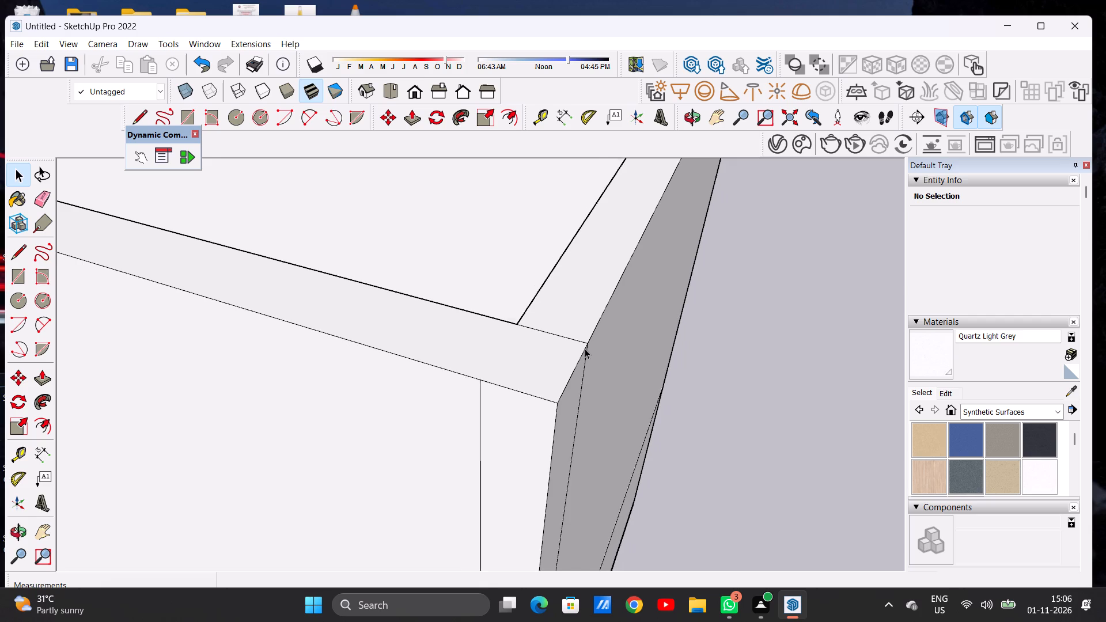
{"action": "scroll", "coordinate": [585, 348], "scroll_direction": "down", "scroll_amount": 4}
{"action": "scroll", "coordinate": [531, 367], "scroll_direction": "down", "scroll_amount": 18}
{"action": "middle_click_drag", "start_coordinate": [496, 367], "coordinate": [627, 303]}
{"action": "scroll", "coordinate": [548, 397], "scroll_direction": "down", "scroll_amount": 5}
{"action": "middle_click_drag", "start_coordinate": [521, 425], "coordinate": [509, 342]}
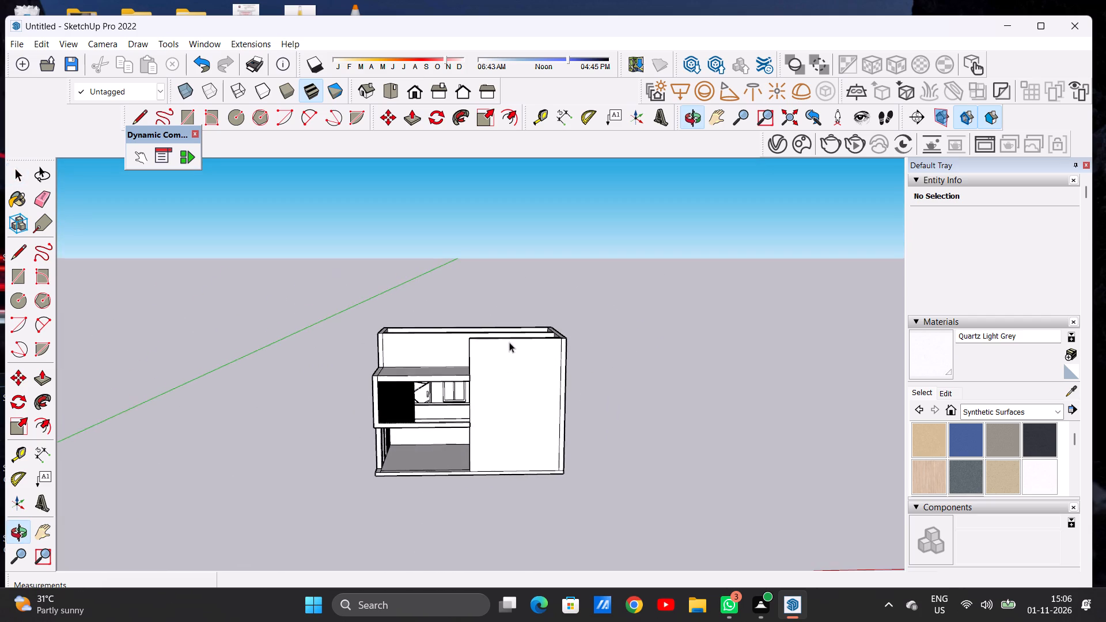
{"action": "scroll", "coordinate": [409, 351], "scroll_direction": "up", "scroll_amount": 11}
{"action": "middle_click_drag", "start_coordinate": [415, 384], "coordinate": [412, 356]}
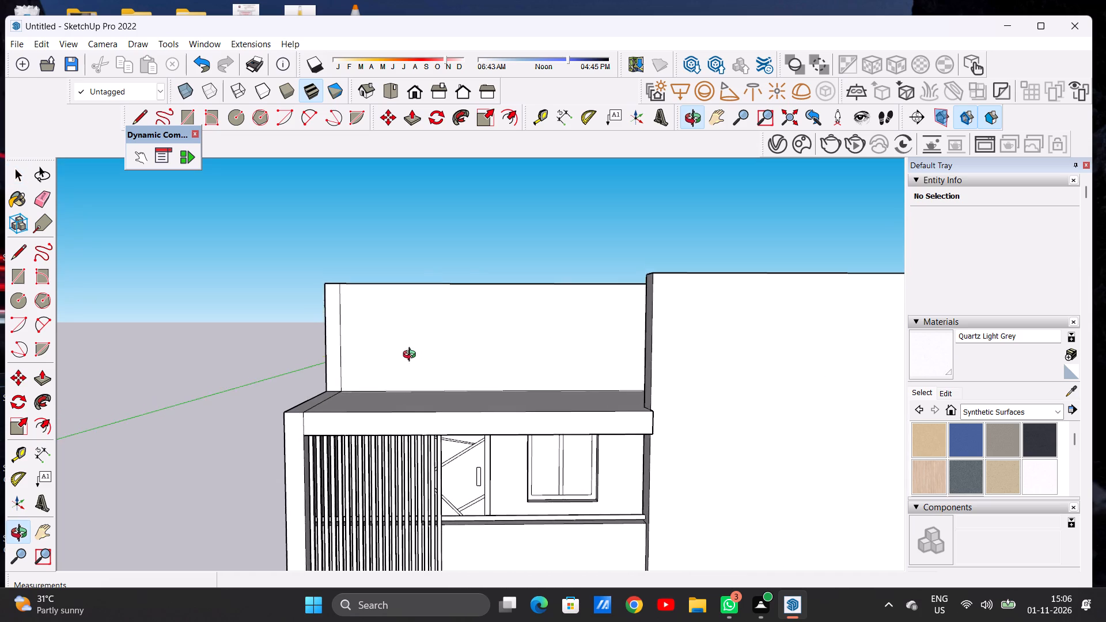
{"action": "middle_click_drag", "start_coordinate": [412, 356], "coordinate": [414, 366]}
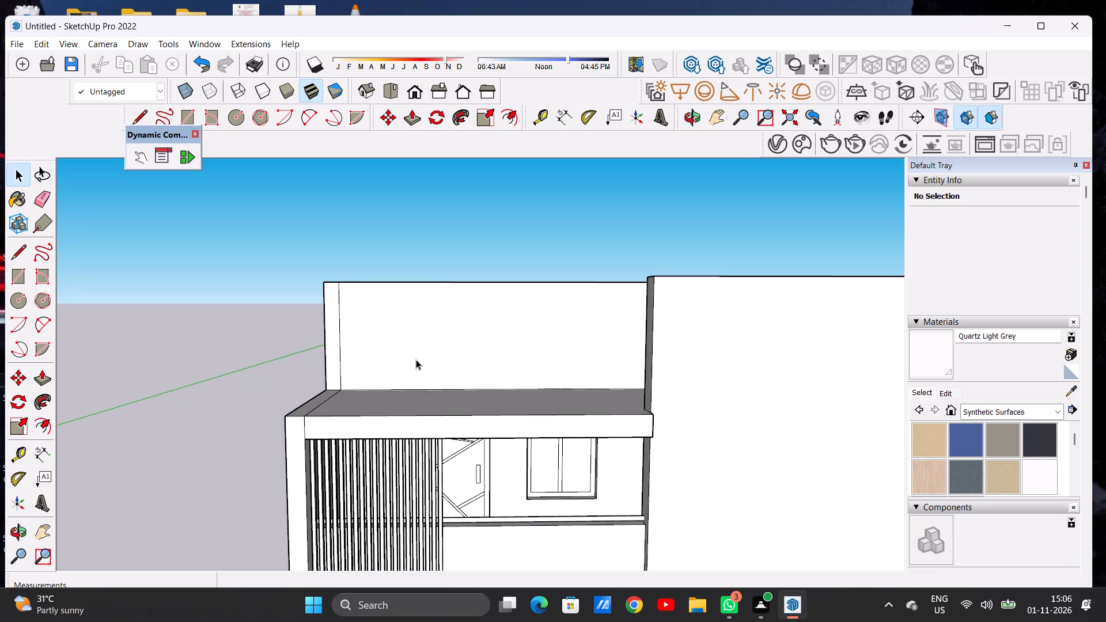
{"action": "scroll", "coordinate": [416, 359], "scroll_direction": "up", "scroll_amount": 1}
{"action": "scroll", "coordinate": [416, 359], "scroll_direction": "down", "scroll_amount": 5}
{"action": "scroll", "coordinate": [494, 360], "scroll_direction": "down", "scroll_amount": 1}
{"action": "middle_click_drag", "start_coordinate": [495, 367], "coordinate": [503, 385]}
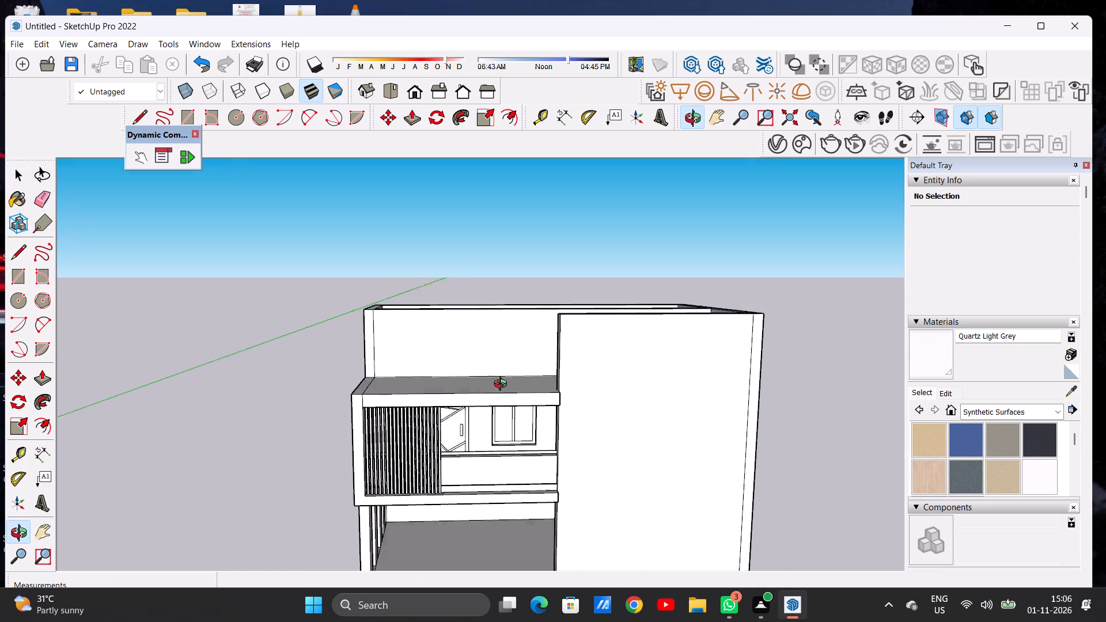
{"action": "middle_click_drag", "start_coordinate": [503, 385], "coordinate": [521, 493]}
{"action": "middle_click_drag", "start_coordinate": [509, 370], "coordinate": [498, 464]}
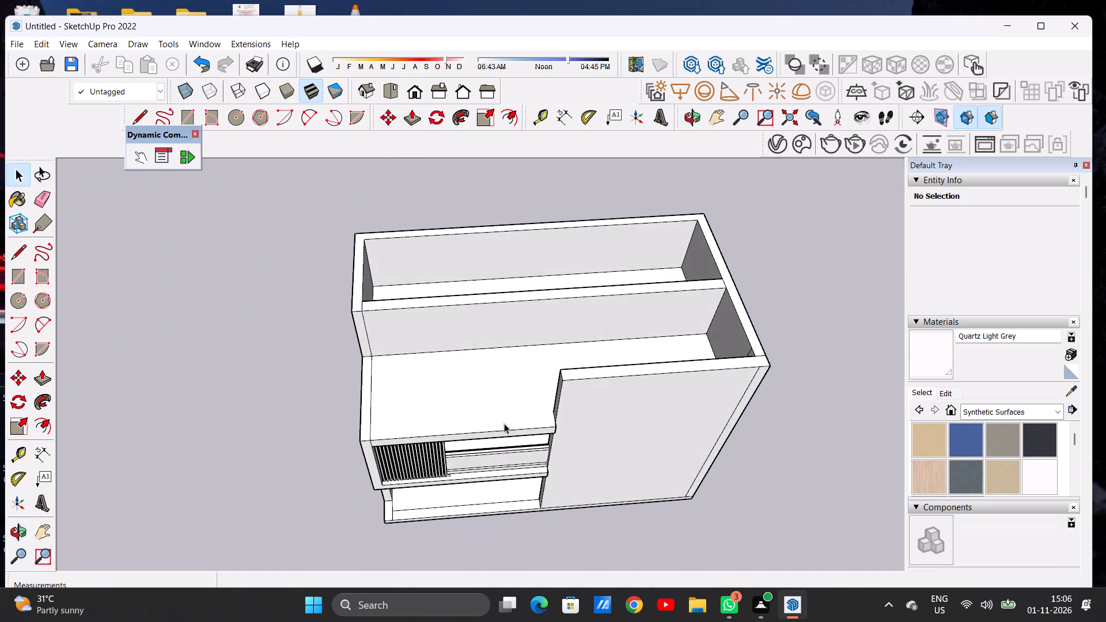
Draw two parallel lines about 21' 7" long across the roof slab, from the raised front wall's end corners to the slatted-side wall line.
{"action": "scroll", "coordinate": [510, 414], "scroll_direction": "up", "scroll_amount": 7}
{"action": "middle_click_drag", "start_coordinate": [522, 419], "coordinate": [565, 429]}
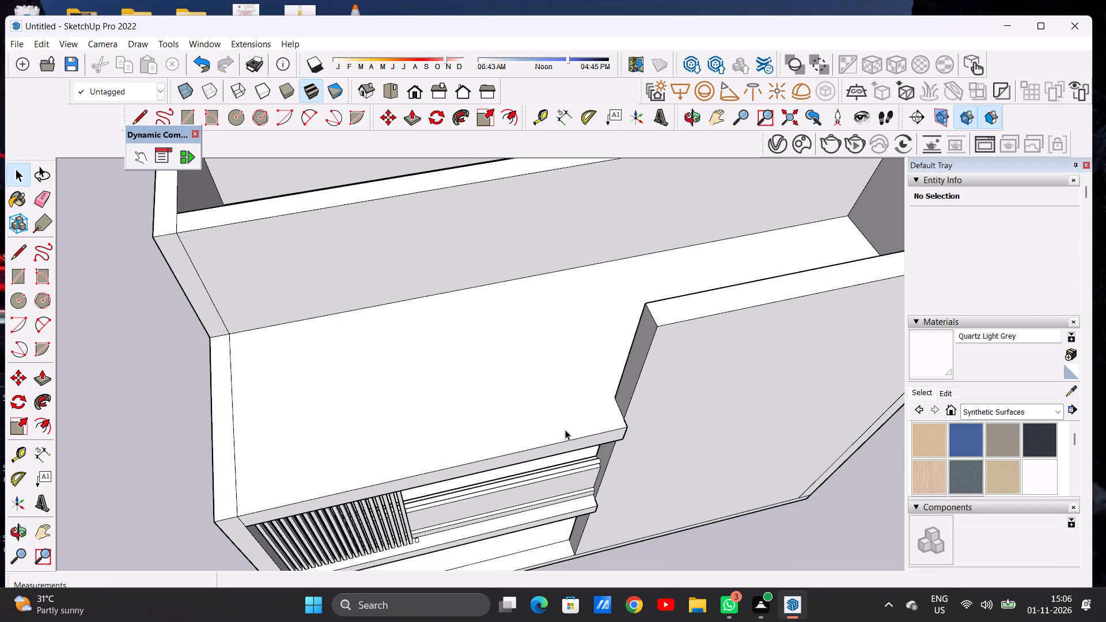
{"action": "key", "text": "l"}
{"action": "scroll", "coordinate": [611, 427], "scroll_direction": "up", "scroll_amount": 9}
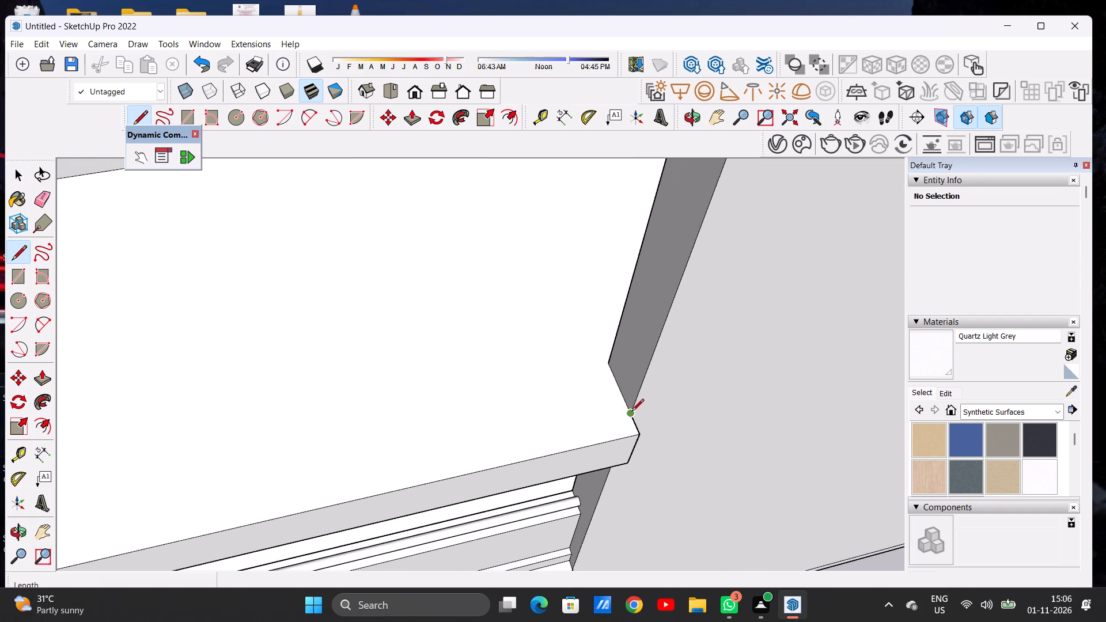
{"action": "left_click", "coordinate": [632, 412]}
{"action": "scroll", "coordinate": [582, 422], "scroll_direction": "down", "scroll_amount": 3}
{"action": "scroll", "coordinate": [582, 422], "scroll_direction": "up", "scroll_amount": 2}
{"action": "scroll", "coordinate": [582, 422], "scroll_direction": "down", "scroll_amount": 9}
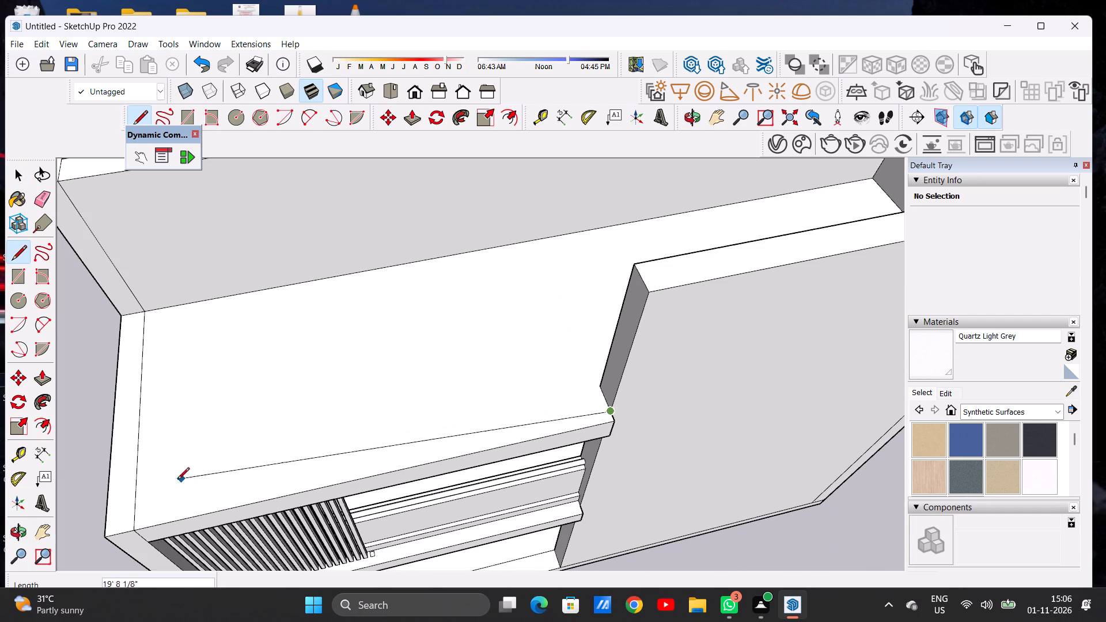
{"action": "left_click", "coordinate": [134, 517]}
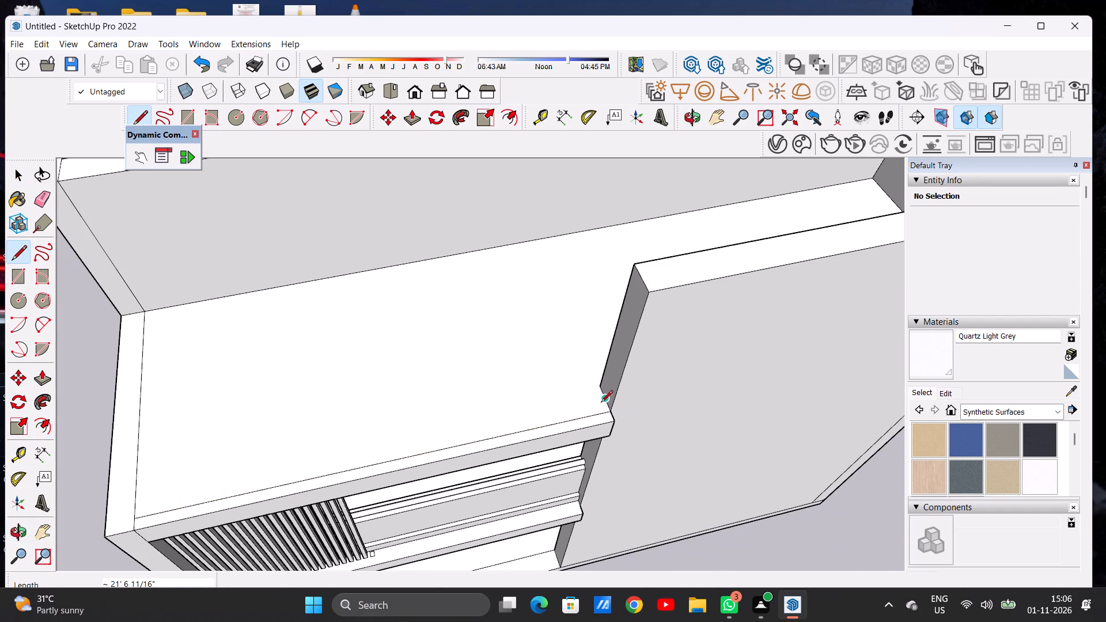
{"action": "left_click", "coordinate": [598, 388]}
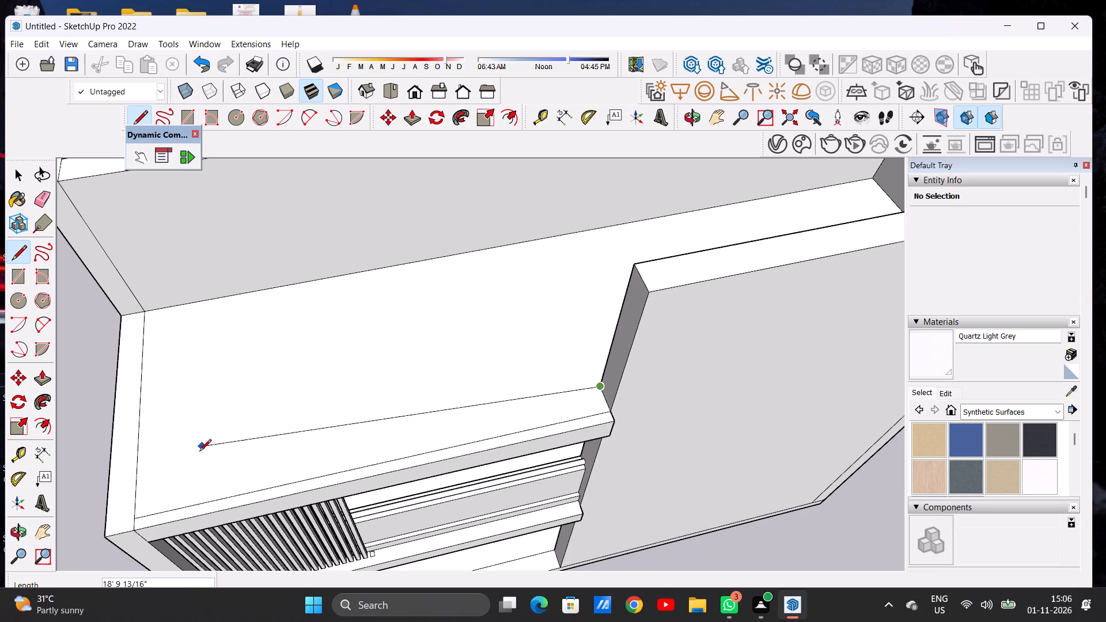
{"action": "left_click", "coordinate": [136, 486]}
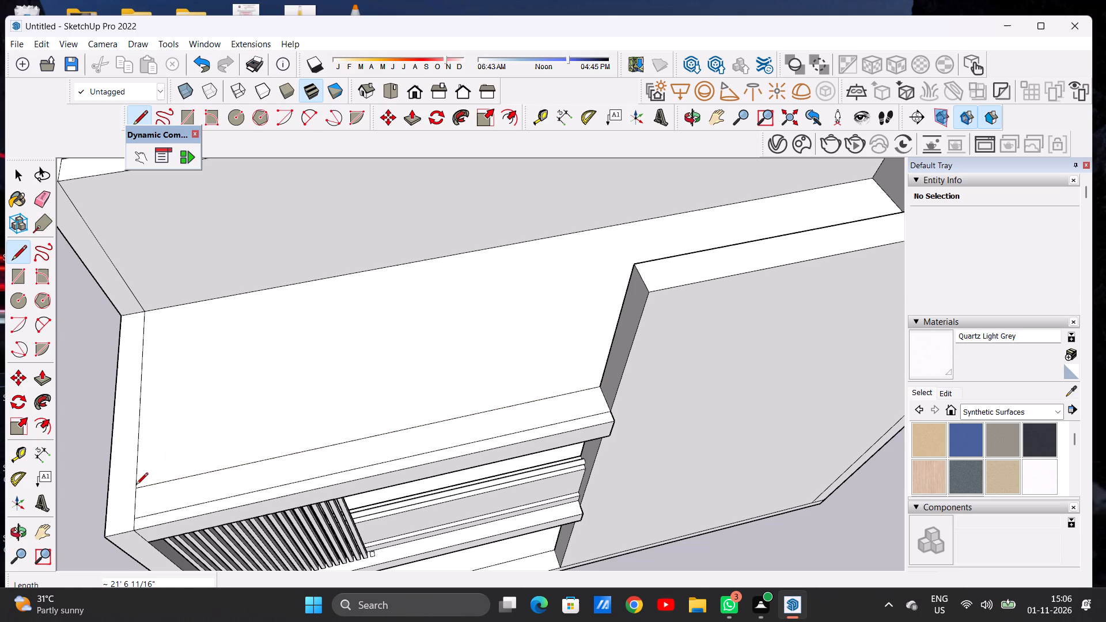
{"action": "key", "text": "space"}
Examine the roof terrace, cross wall and raised front wall in front view and from slightly above.
{"action": "scroll", "coordinate": [296, 472], "scroll_direction": "down", "scroll_amount": 13}
{"action": "middle_click_drag", "start_coordinate": [414, 469], "coordinate": [396, 314]}
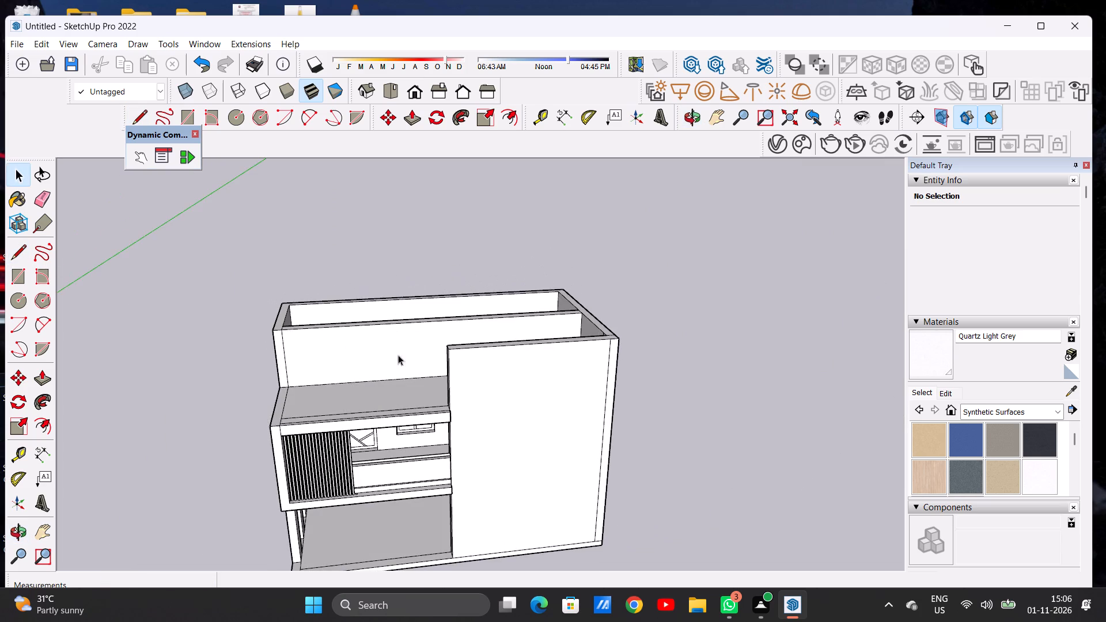
{"action": "scroll", "coordinate": [456, 451], "scroll_direction": "down", "scroll_amount": 11}
{"action": "scroll", "coordinate": [408, 414], "scroll_direction": "up", "scroll_amount": 13}
{"action": "middle_click_drag", "start_coordinate": [456, 433], "coordinate": [435, 363]}
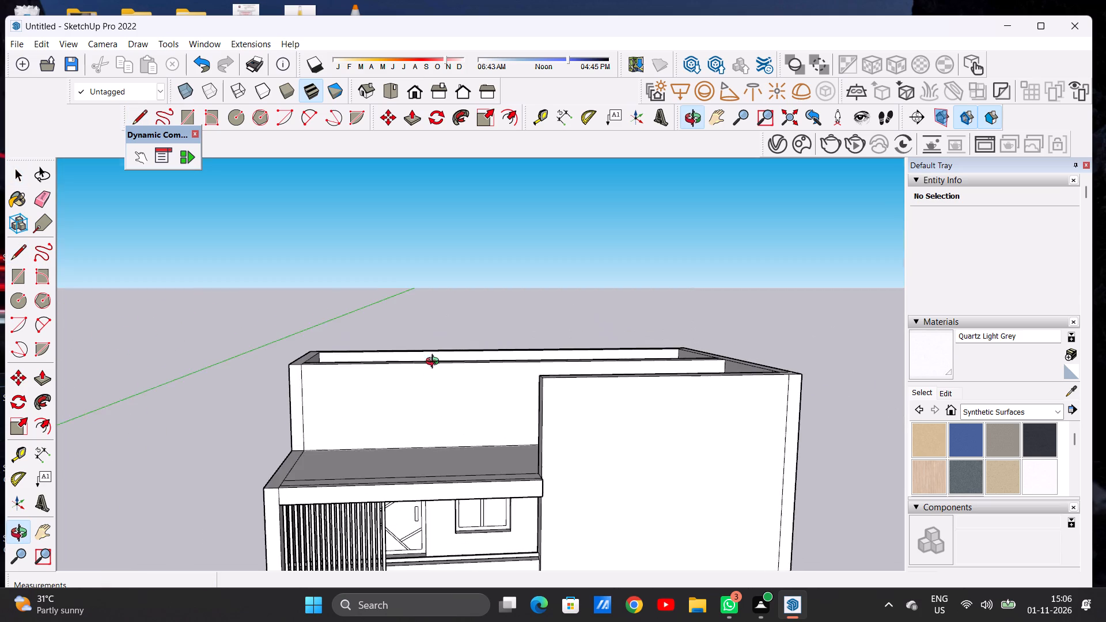
{"action": "middle_click_drag", "start_coordinate": [435, 363], "coordinate": [437, 375]}
{"action": "left_click", "coordinate": [422, 99]}
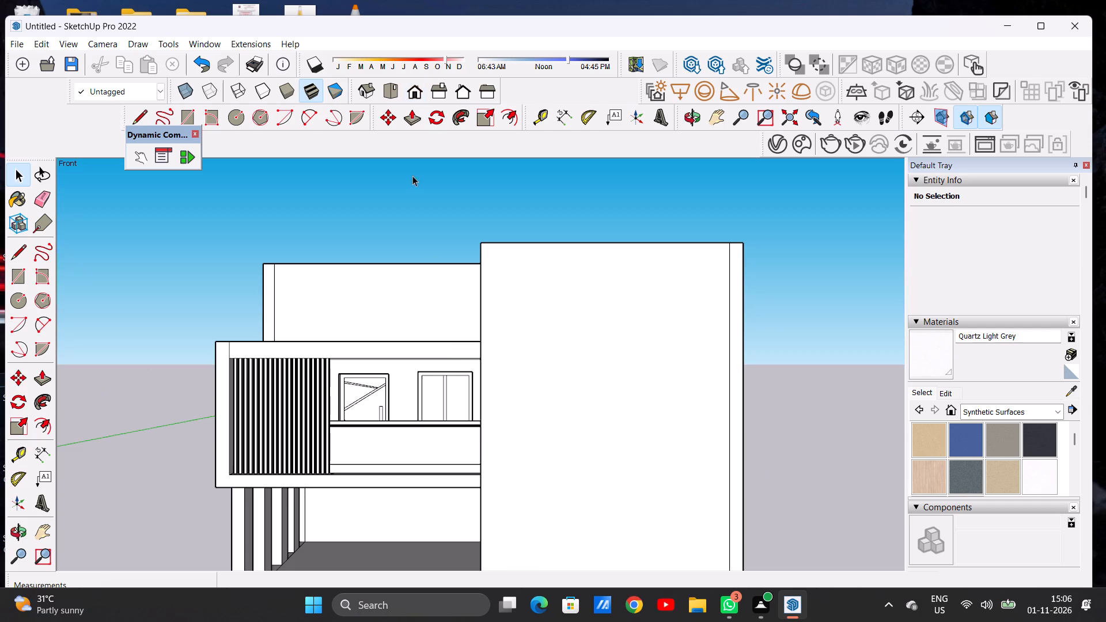
{"action": "scroll", "coordinate": [478, 369], "scroll_direction": "down", "scroll_amount": 2}
{"action": "middle_click_drag", "start_coordinate": [321, 320], "coordinate": [336, 393]}
{"action": "scroll", "coordinate": [290, 304], "scroll_direction": "up", "scroll_amount": 6}
{"action": "middle_click_drag", "start_coordinate": [315, 323], "coordinate": [317, 270]}
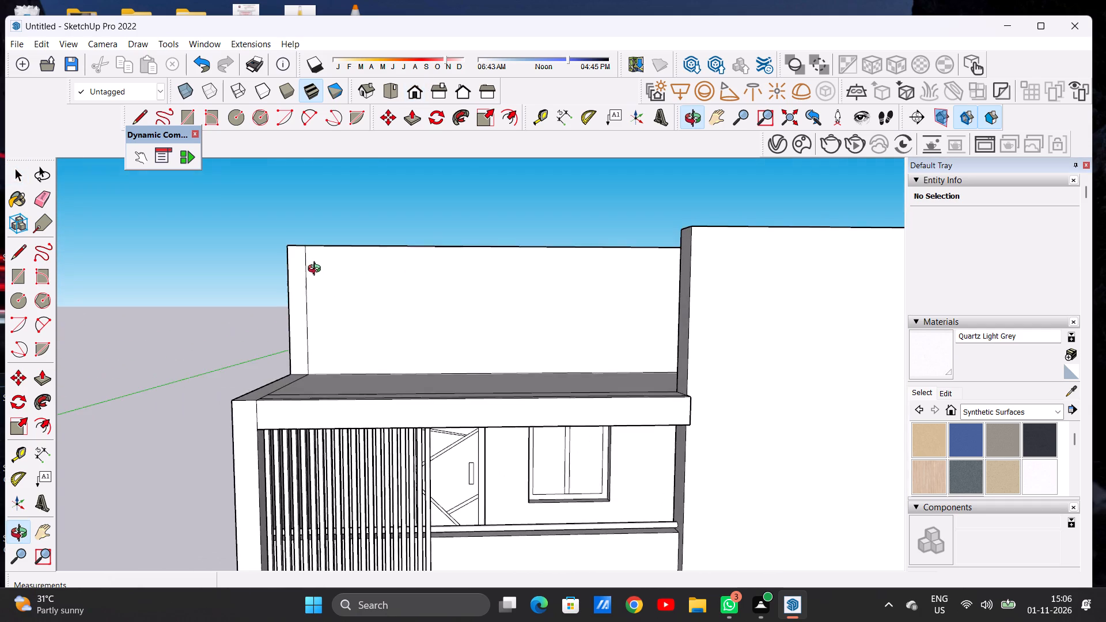
{"action": "middle_click_drag", "start_coordinate": [317, 270], "coordinate": [312, 283]}
{"action": "scroll", "coordinate": [346, 337], "scroll_direction": "down", "scroll_amount": 19}
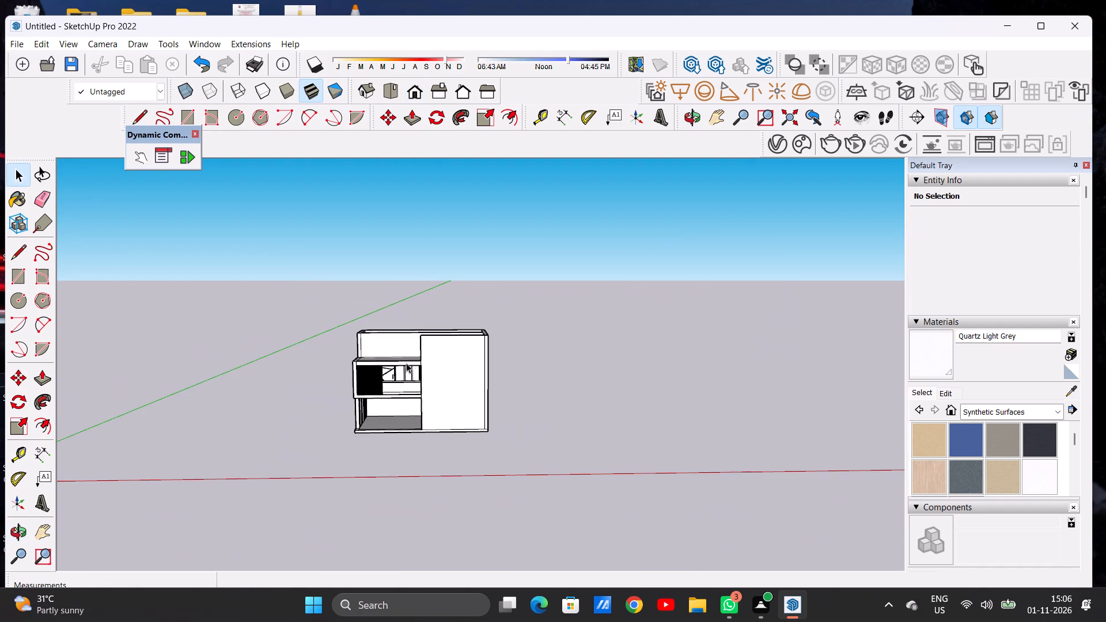
{"action": "scroll", "coordinate": [343, 361], "scroll_direction": "up", "scroll_amount": 7}
{"action": "scroll", "coordinate": [343, 363], "scroll_direction": "down", "scroll_amount": 1}
{"action": "scroll", "coordinate": [343, 363], "scroll_direction": "up", "scroll_amount": 17}
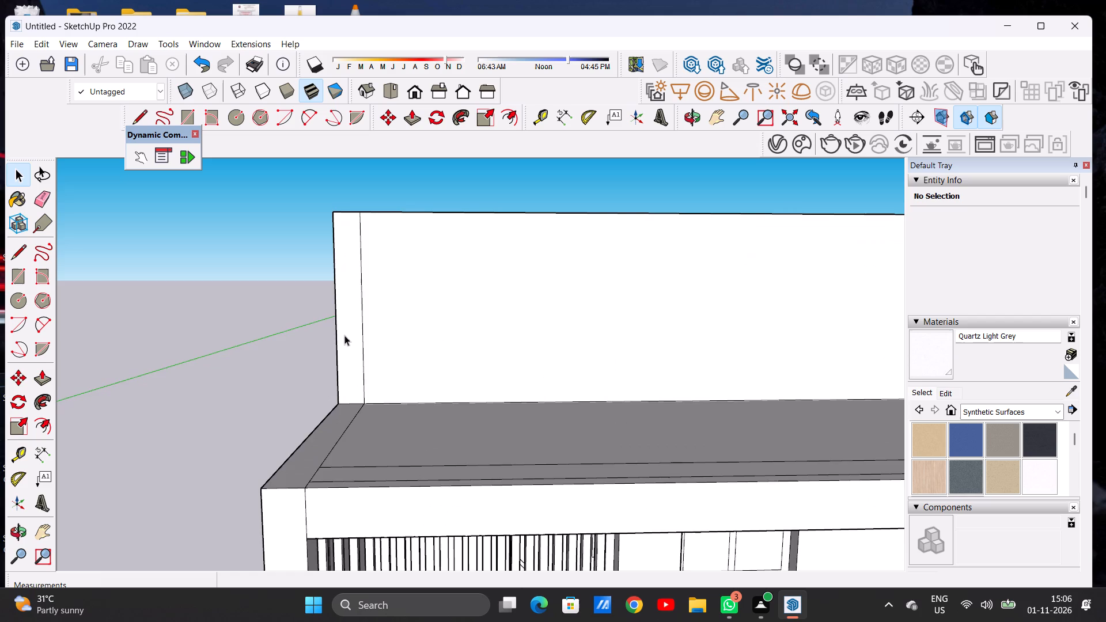
{"action": "scroll", "coordinate": [331, 347], "scroll_direction": "down", "scroll_amount": 6}
{"action": "middle_click_drag", "start_coordinate": [435, 348], "coordinate": [433, 332]}
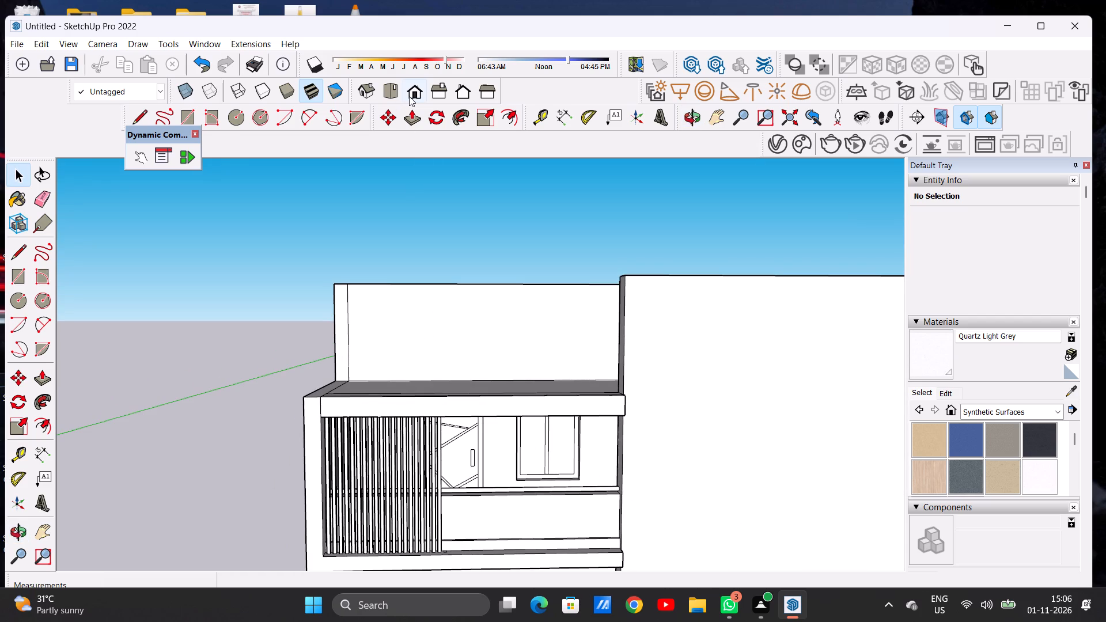
{"action": "left_click", "coordinate": [409, 96]}
{"action": "scroll", "coordinate": [285, 305], "scroll_direction": "up", "scroll_amount": 6}
{"action": "middle_click_drag", "start_coordinate": [331, 303], "coordinate": [340, 325]}
{"action": "scroll", "coordinate": [340, 325], "scroll_direction": "up", "scroll_amount": 2}
{"action": "scroll", "coordinate": [351, 343], "scroll_direction": "down", "scroll_amount": 12}
{"action": "scroll", "coordinate": [352, 286], "scroll_direction": "up", "scroll_amount": 1}
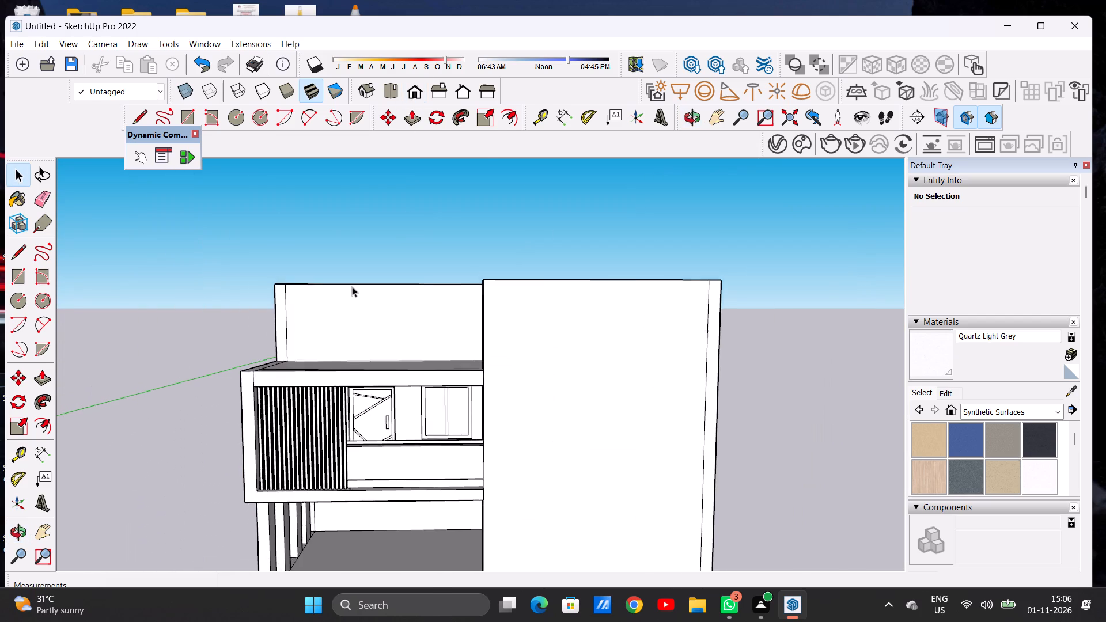
Draw a door-sized rectangle about 5' 3" by 7' 4" on the cross wall's front face, standing on the roof slab.
{"action": "scroll", "coordinate": [352, 286], "scroll_direction": "down", "scroll_amount": 1}
{"action": "scroll", "coordinate": [352, 286], "scroll_direction": "up", "scroll_amount": 9}
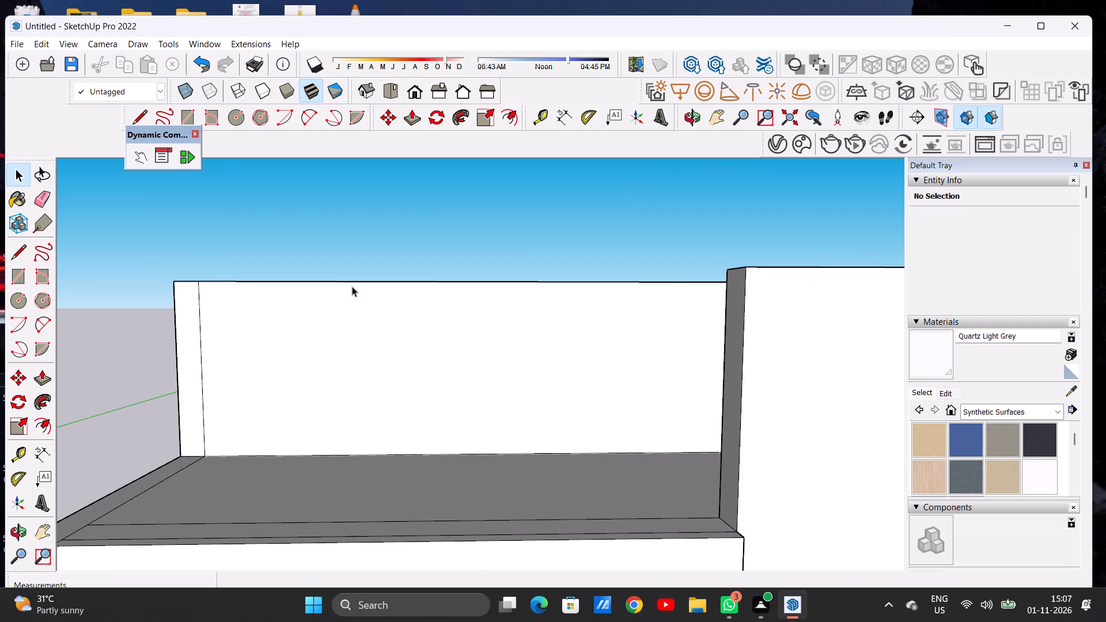
{"action": "key", "text": "r"}
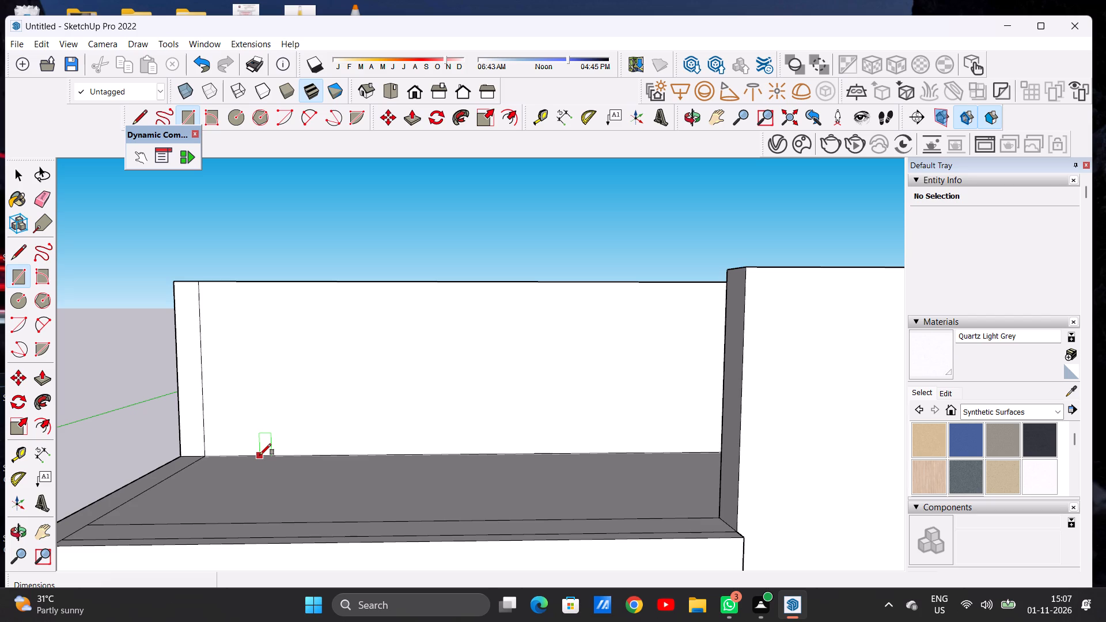
{"action": "left_click", "coordinate": [260, 455]}
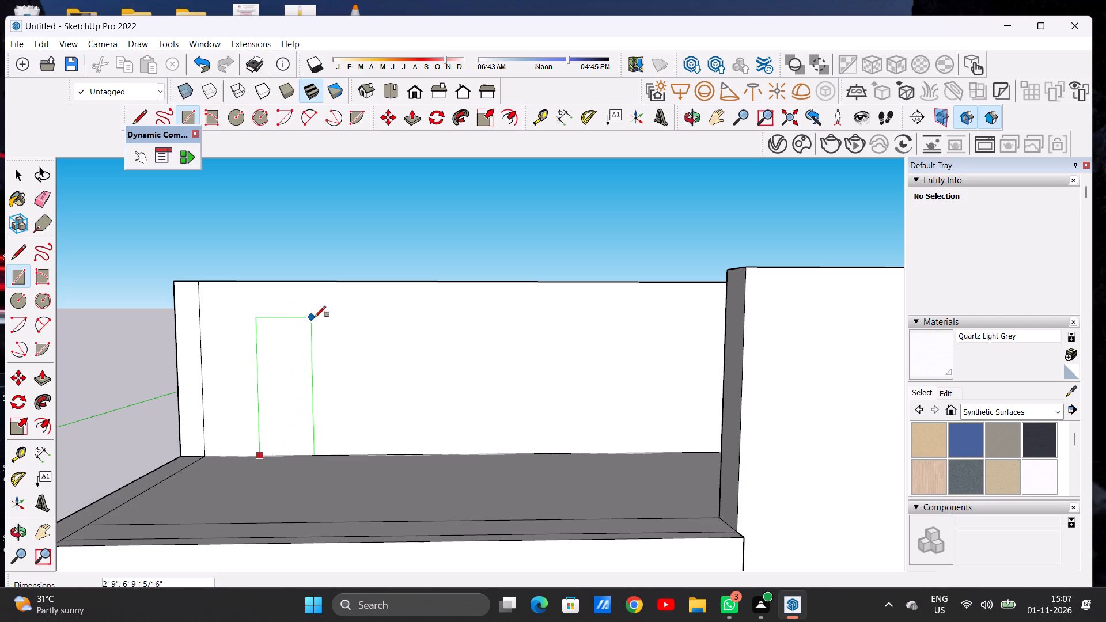
{"action": "left_click", "coordinate": [364, 308]}
{"action": "key", "text": "space"}
Move the door rectangle about 3' 5" along the cross wall's base towards the tall front block.
{"action": "scroll", "coordinate": [340, 392], "scroll_direction": "down", "scroll_amount": 15}
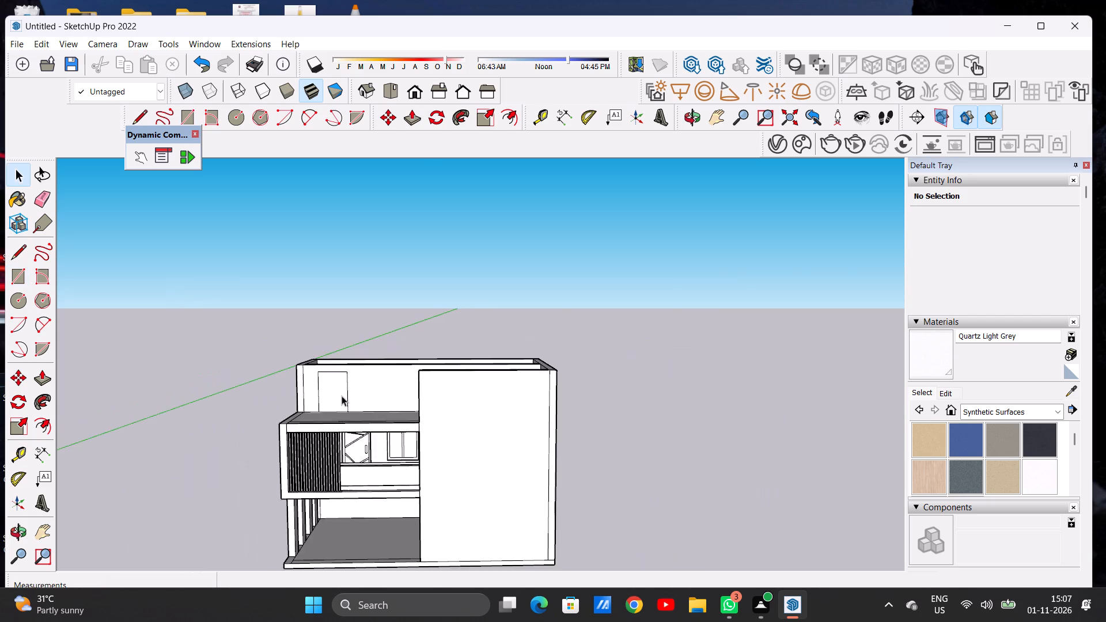
{"action": "middle_click_drag", "start_coordinate": [344, 407], "coordinate": [342, 393]}
{"action": "middle_click", "coordinate": [342, 393]}
{"action": "scroll", "coordinate": [340, 401], "scroll_direction": "up", "scroll_amount": 4}
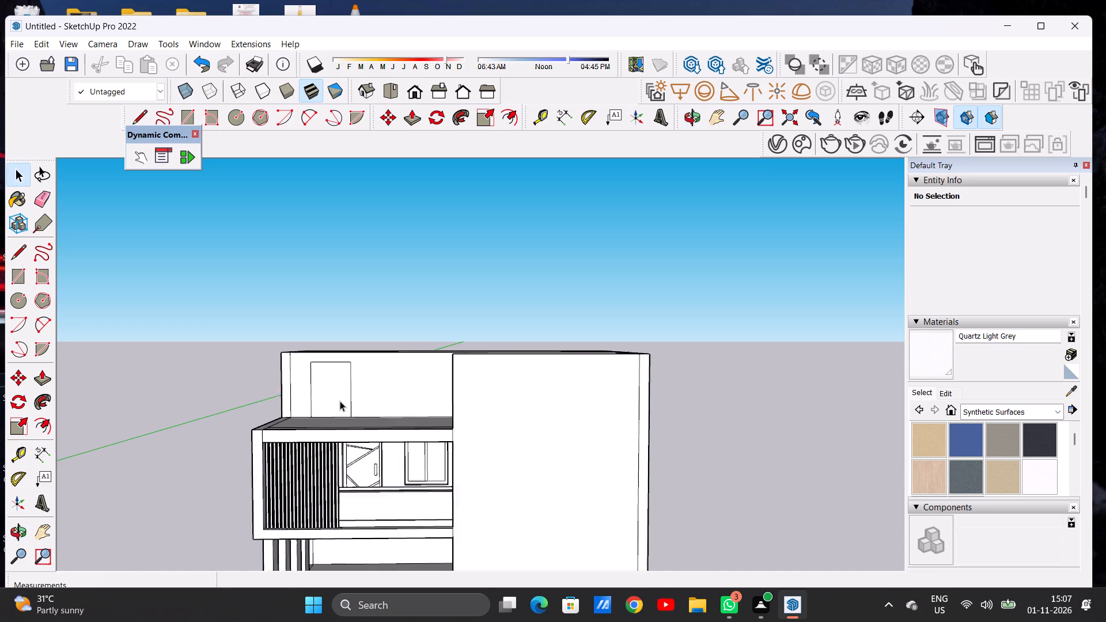
{"action": "scroll", "coordinate": [340, 401], "scroll_direction": "up", "scroll_amount": 3}
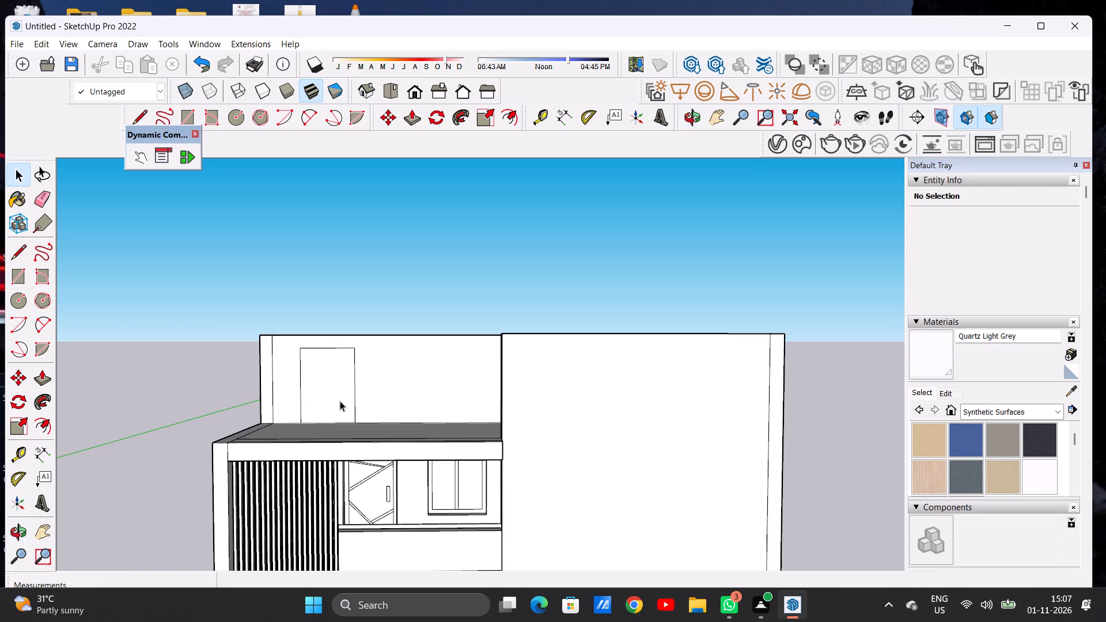
{"action": "double_click", "coordinate": [340, 401]}
{"action": "key", "text": "m"}
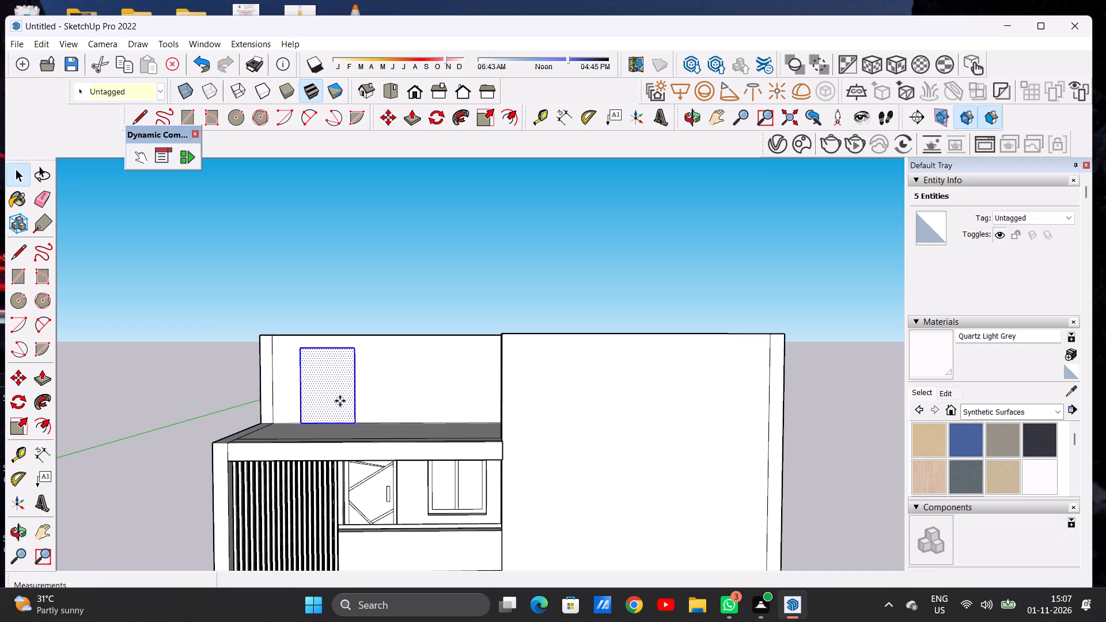
{"action": "scroll", "coordinate": [357, 413], "scroll_direction": "up", "scroll_amount": 6}
{"action": "left_click", "coordinate": [354, 423]}
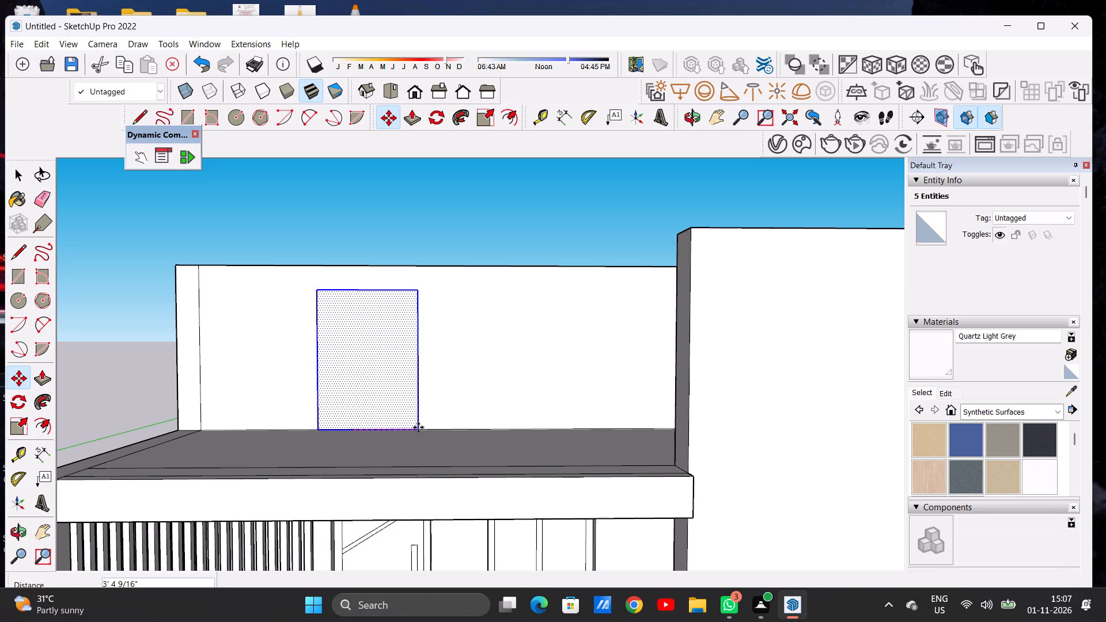
{"action": "left_click", "coordinate": [418, 427]}
{"action": "key", "text": "space"}
{"action": "scroll", "coordinate": [371, 400], "scroll_direction": "down", "scroll_amount": 9}
{"action": "left_click", "coordinate": [400, 290]}
Draw a square window outline about 5' 4" per side on the cross wall beside the door, with its top level with the door's.
{"action": "scroll", "coordinate": [365, 339], "scroll_direction": "down", "scroll_amount": 3}
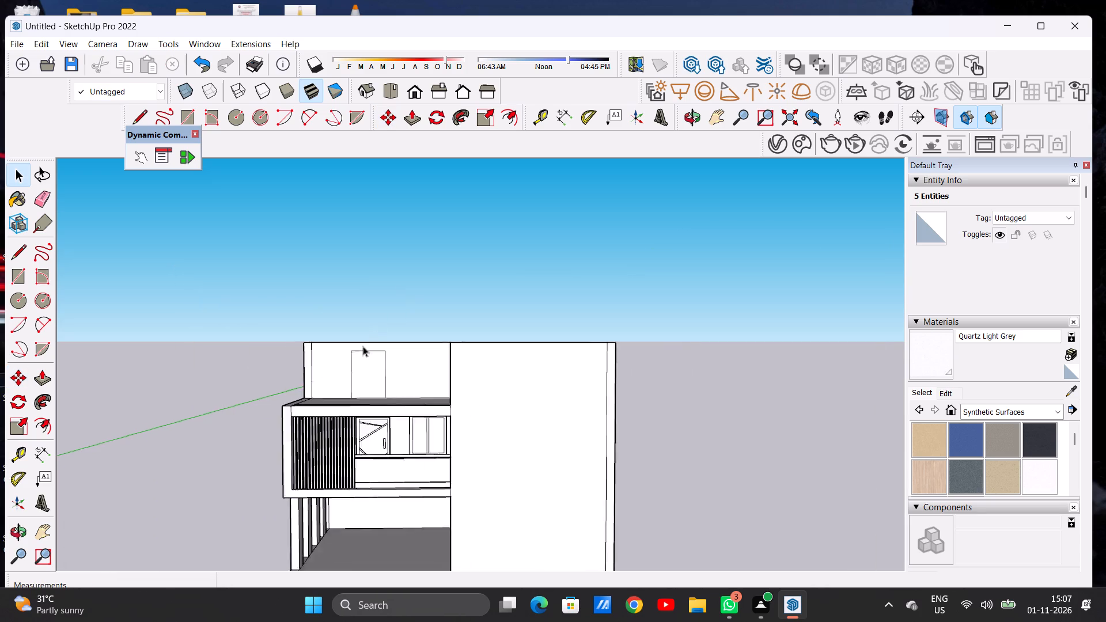
{"action": "scroll", "coordinate": [363, 346], "scroll_direction": "down", "scroll_amount": 3}
{"action": "scroll", "coordinate": [376, 402], "scroll_direction": "up", "scroll_amount": 10}
{"action": "scroll", "coordinate": [380, 420], "scroll_direction": "down", "scroll_amount": 4}
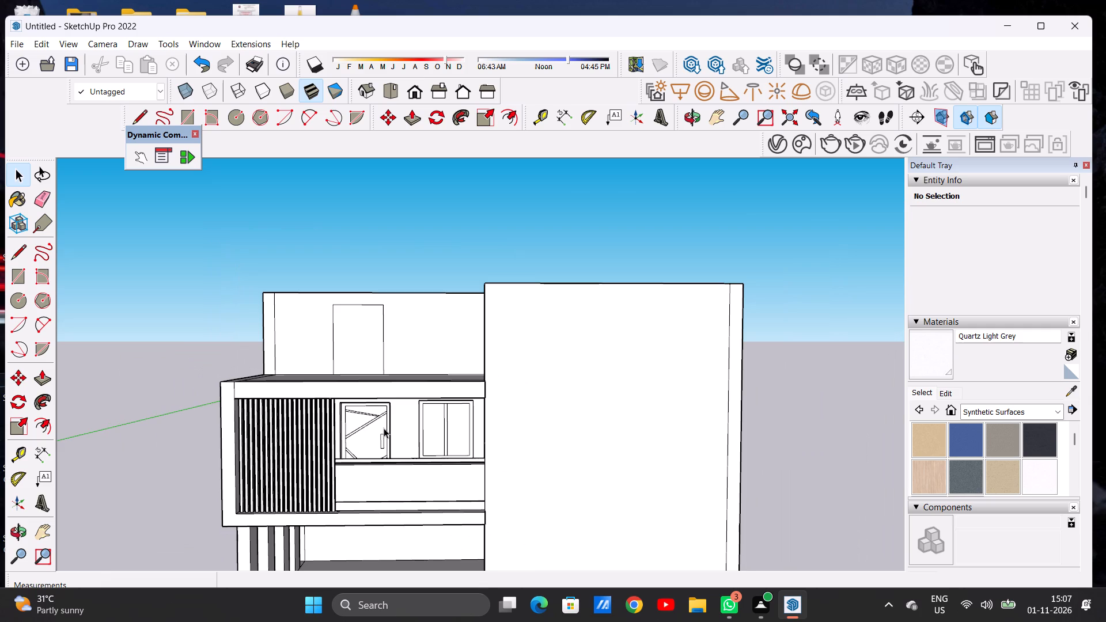
{"action": "scroll", "coordinate": [384, 428], "scroll_direction": "up", "scroll_amount": 3}
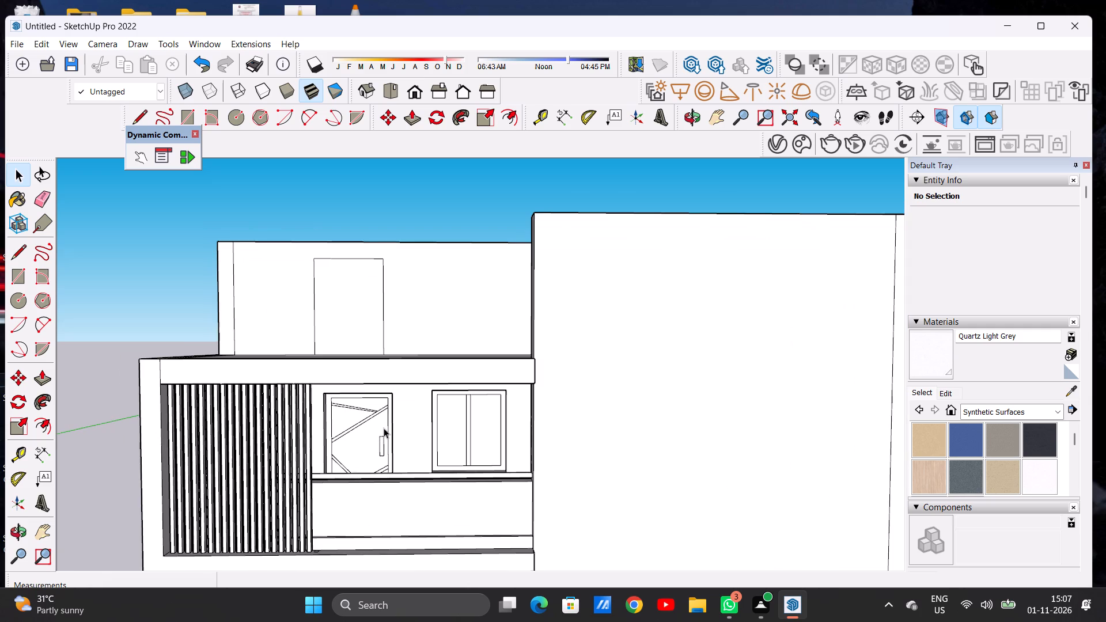
{"action": "scroll", "coordinate": [384, 428], "scroll_direction": "down", "scroll_amount": 4}
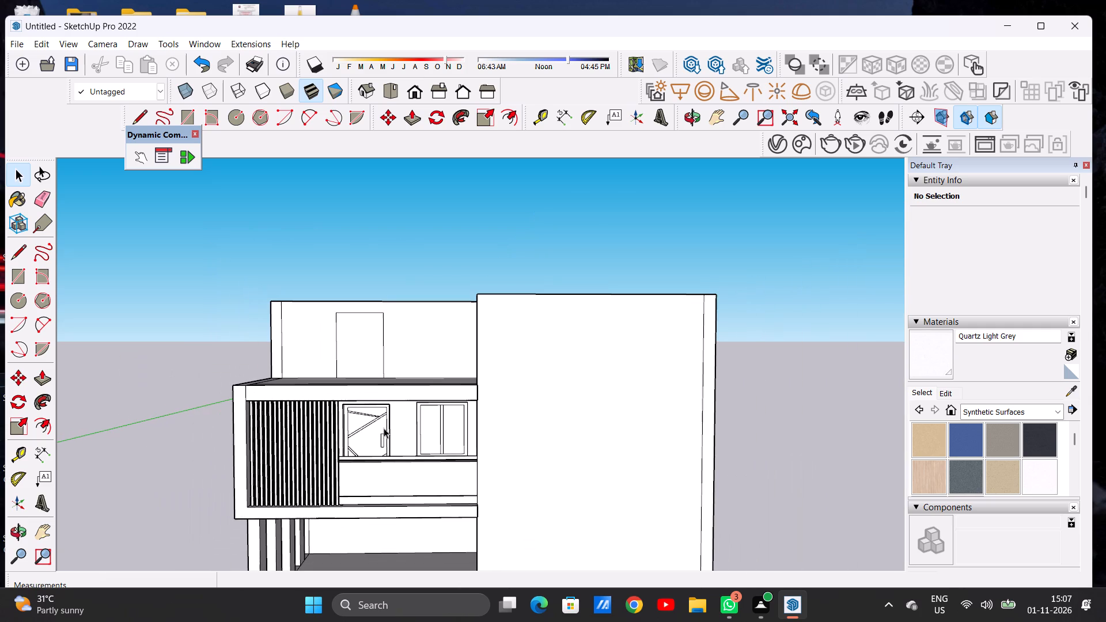
{"action": "scroll", "coordinate": [424, 344], "scroll_direction": "up", "scroll_amount": 7}
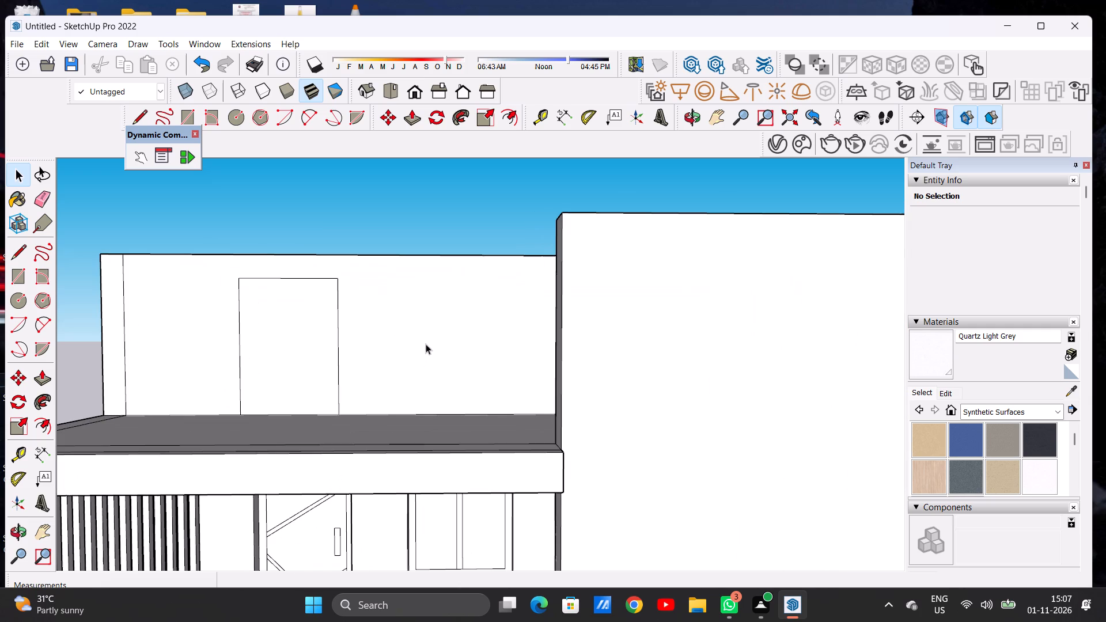
{"action": "key", "text": "r"}
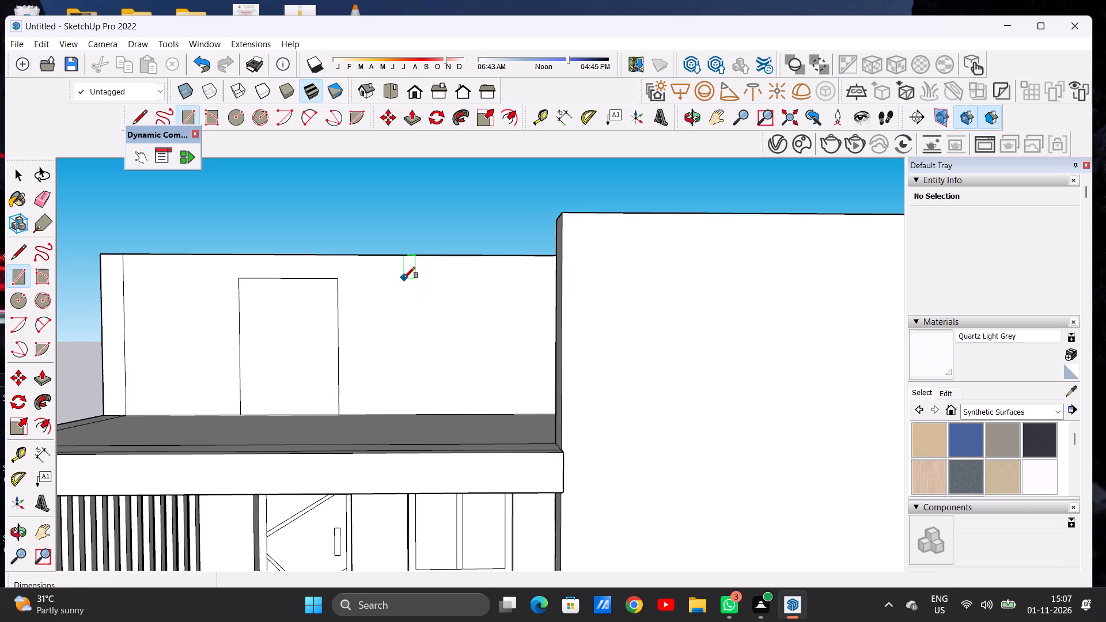
{"action": "left_click", "coordinate": [404, 278]}
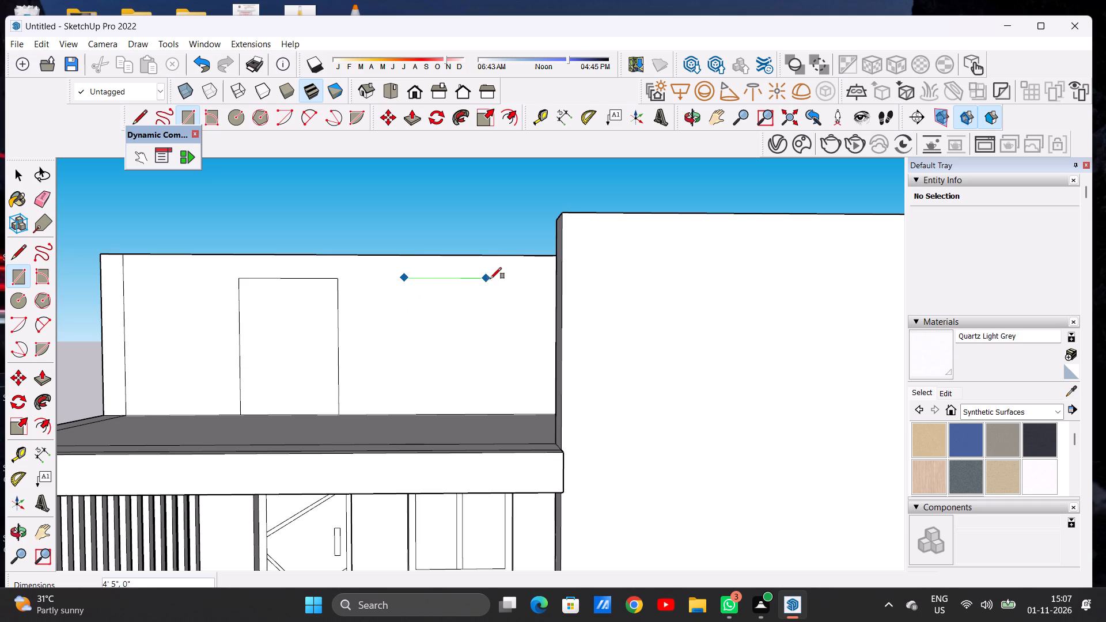
{"action": "left_click", "coordinate": [502, 378]}
{"action": "key", "text": "space"}
Push the door face about 5" into the cross wall to form a recess.
{"action": "scroll", "coordinate": [411, 401], "scroll_direction": "down", "scroll_amount": 10}
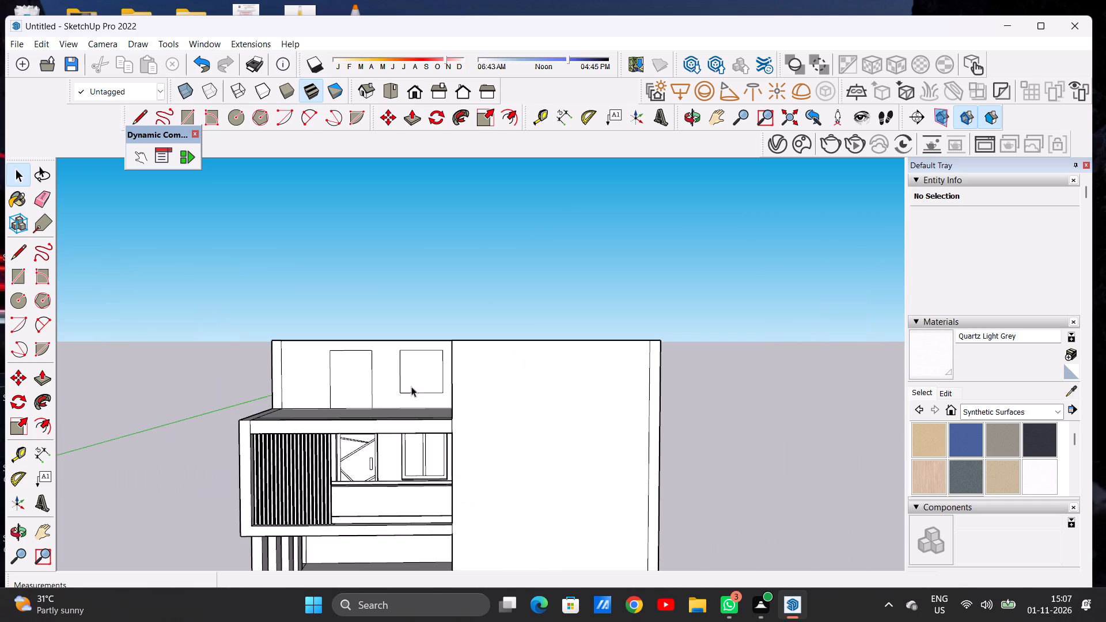
{"action": "scroll", "coordinate": [431, 348], "scroll_direction": "down", "scroll_amount": 1}
{"action": "scroll", "coordinate": [431, 348], "scroll_direction": "up", "scroll_amount": 1}
{"action": "scroll", "coordinate": [431, 348], "scroll_direction": "down", "scroll_amount": 1}
{"action": "scroll", "coordinate": [431, 348], "scroll_direction": "up", "scroll_amount": 14}
{"action": "scroll", "coordinate": [438, 373], "scroll_direction": "down", "scroll_amount": 2}
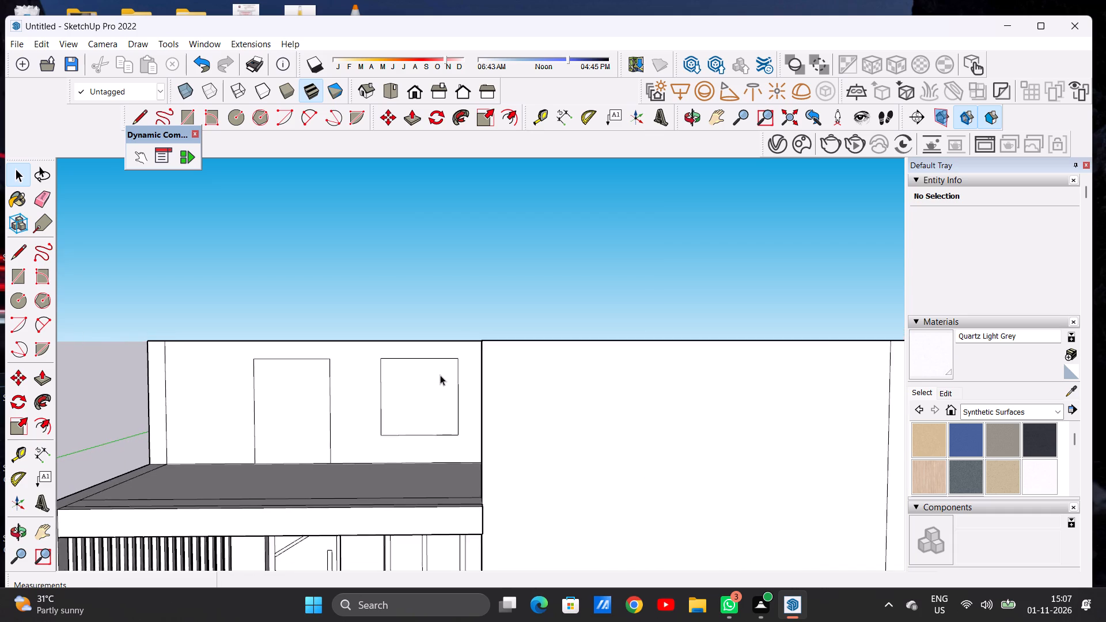
{"action": "scroll", "coordinate": [440, 375], "scroll_direction": "down", "scroll_amount": 2}
{"action": "middle_click_drag", "start_coordinate": [329, 380], "coordinate": [320, 445]}
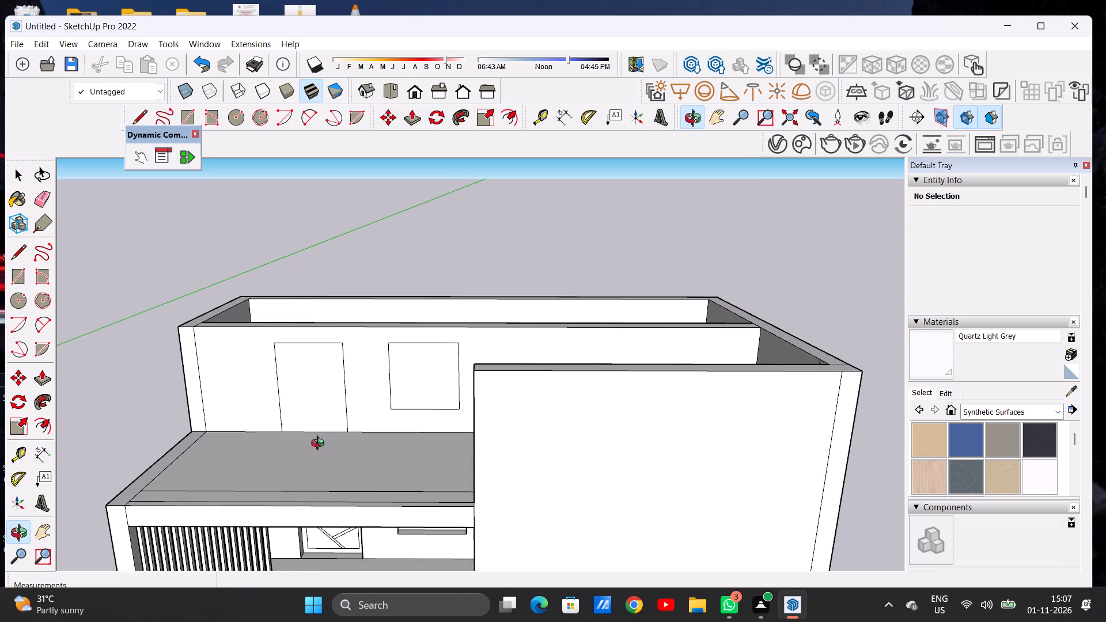
{"action": "middle_click_drag", "start_coordinate": [320, 445], "coordinate": [320, 444]}
{"action": "scroll", "coordinate": [324, 360], "scroll_direction": "up", "scroll_amount": 8}
{"action": "scroll", "coordinate": [324, 360], "scroll_direction": "down", "scroll_amount": 1}
{"action": "scroll", "coordinate": [324, 360], "scroll_direction": "up", "scroll_amount": 1}
{"action": "scroll", "coordinate": [324, 360], "scroll_direction": "down", "scroll_amount": 1}
{"action": "key", "text": "p"}
{"action": "scroll", "coordinate": [327, 356], "scroll_direction": "up", "scroll_amount": 4}
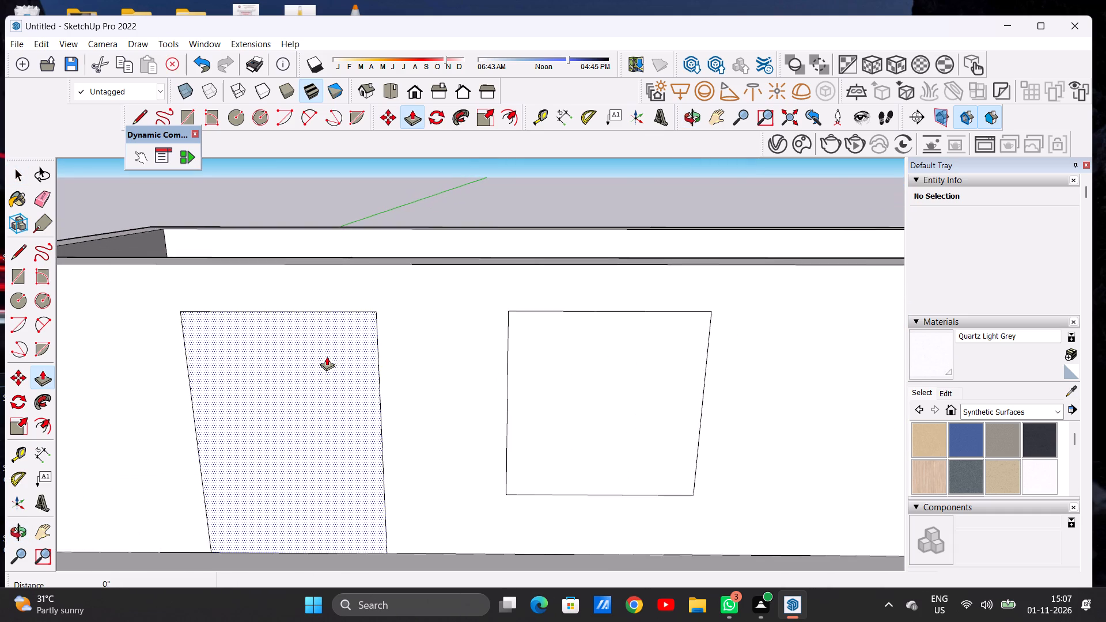
{"action": "left_click", "coordinate": [325, 359]}
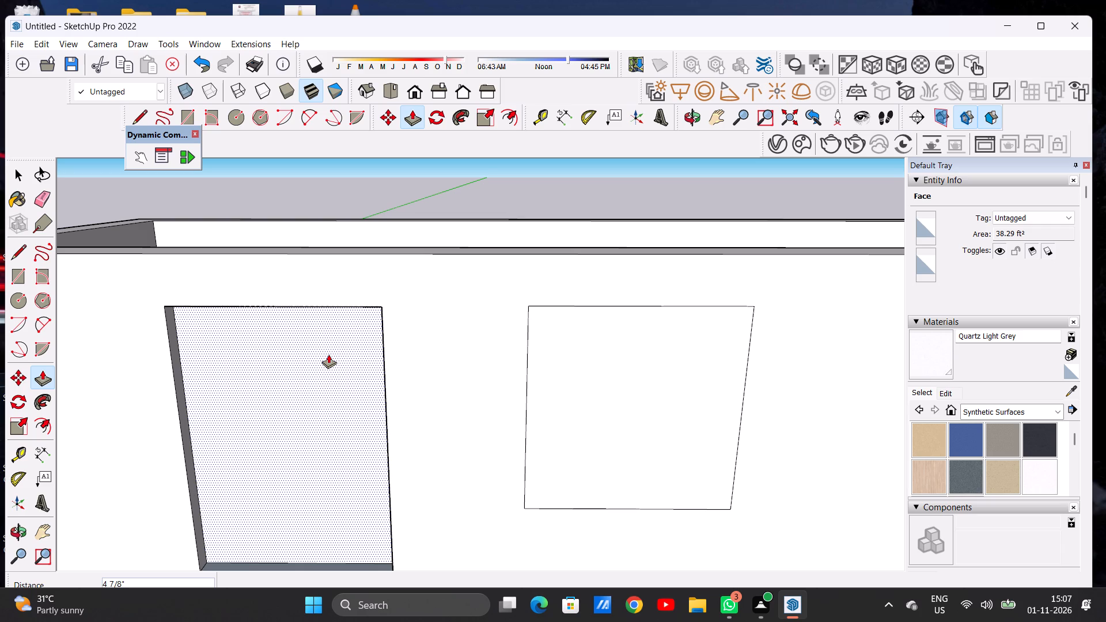
{"action": "left_click", "coordinate": [328, 354]}
{"action": "key", "text": "space"}
Examine the recessed door and its threshold at the roof slab, close up and from the front.
{"action": "scroll", "coordinate": [349, 410], "scroll_direction": "down", "scroll_amount": 10}
{"action": "middle_click_drag", "start_coordinate": [319, 454], "coordinate": [322, 386]}
{"action": "scroll", "coordinate": [302, 465], "scroll_direction": "up", "scroll_amount": 13}
{"action": "middle_click_drag", "start_coordinate": [347, 432], "coordinate": [343, 483]}
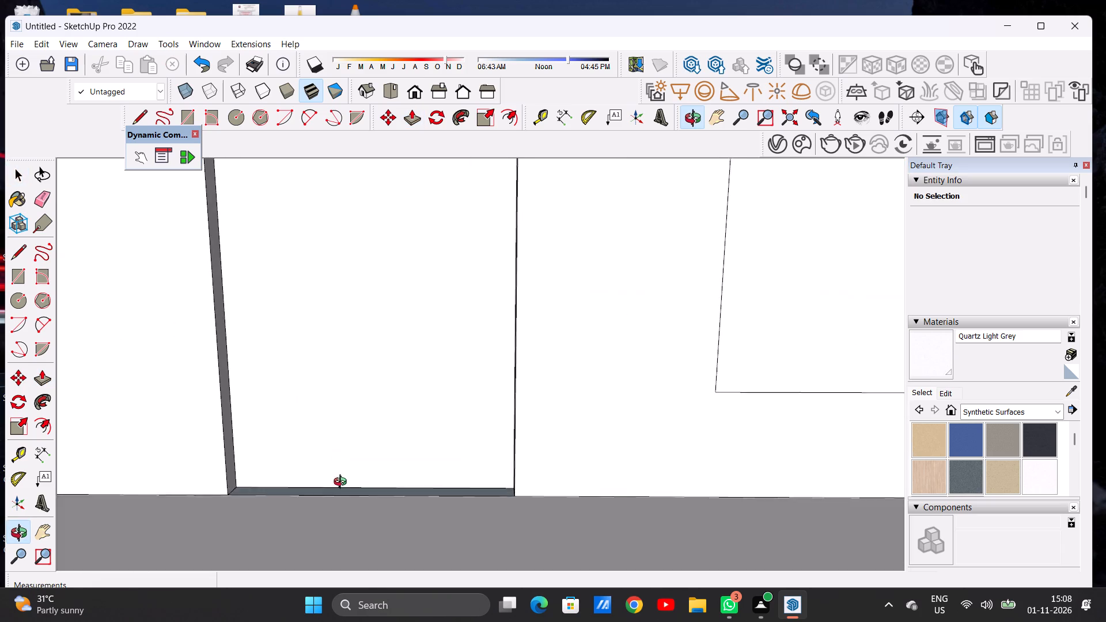
{"action": "middle_click_drag", "start_coordinate": [343, 483], "coordinate": [335, 530]}
{"action": "scroll", "coordinate": [444, 443], "scroll_direction": "down", "scroll_amount": 16}
{"action": "middle_click_drag", "start_coordinate": [443, 460], "coordinate": [438, 395]}
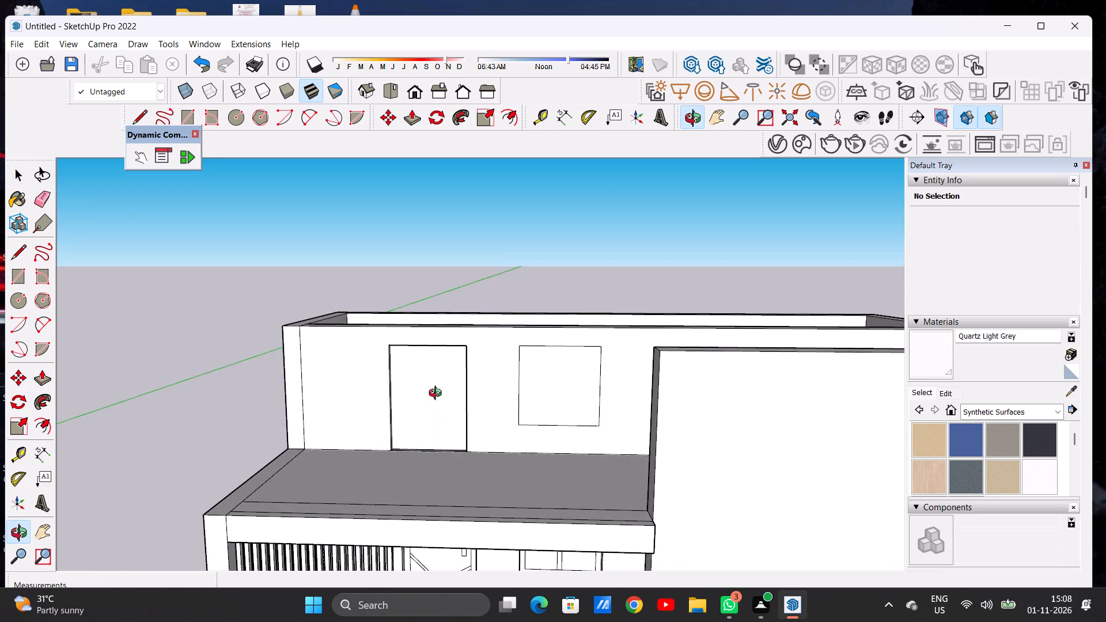
{"action": "middle_click_drag", "start_coordinate": [438, 395], "coordinate": [442, 387]}
{"action": "scroll", "coordinate": [430, 396], "scroll_direction": "up", "scroll_amount": 3}
{"action": "scroll", "coordinate": [430, 396], "scroll_direction": "down", "scroll_amount": 1}
{"action": "scroll", "coordinate": [430, 396], "scroll_direction": "up", "scroll_amount": 6}
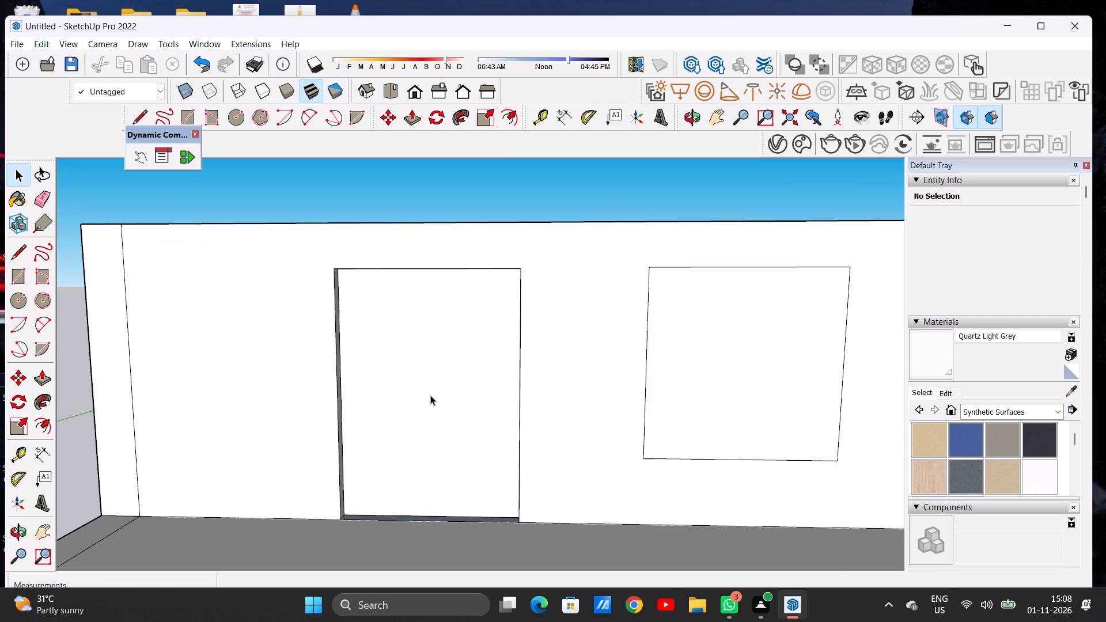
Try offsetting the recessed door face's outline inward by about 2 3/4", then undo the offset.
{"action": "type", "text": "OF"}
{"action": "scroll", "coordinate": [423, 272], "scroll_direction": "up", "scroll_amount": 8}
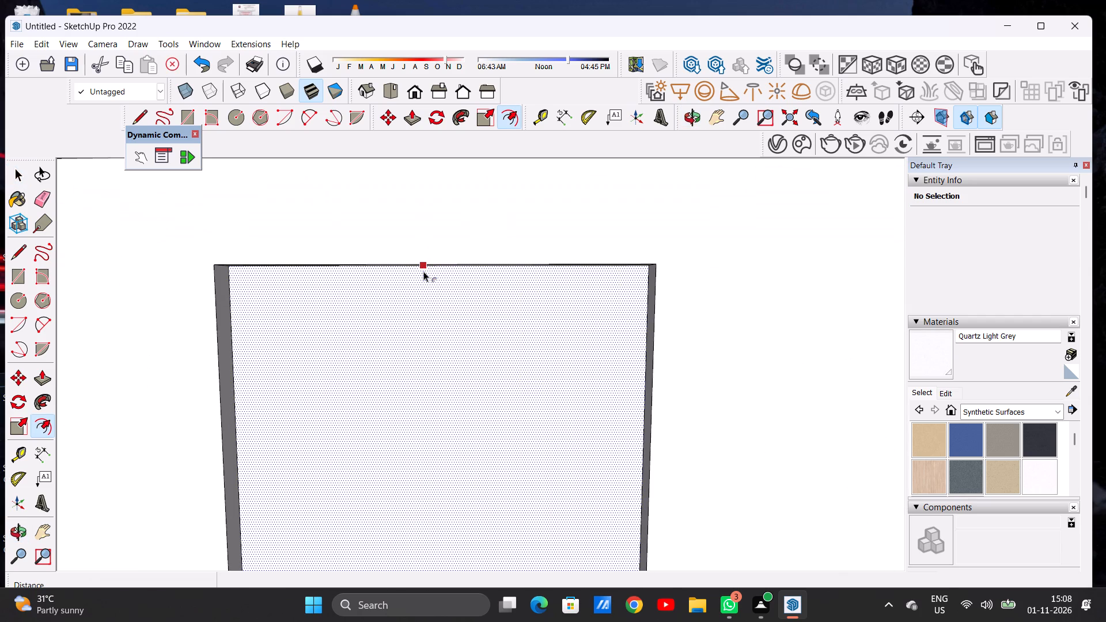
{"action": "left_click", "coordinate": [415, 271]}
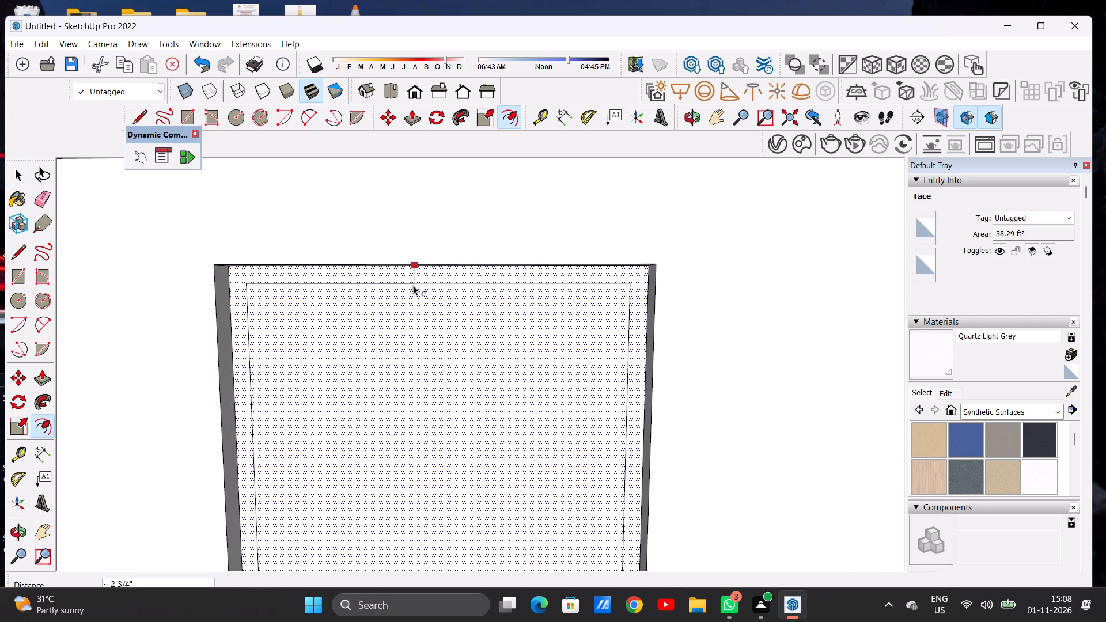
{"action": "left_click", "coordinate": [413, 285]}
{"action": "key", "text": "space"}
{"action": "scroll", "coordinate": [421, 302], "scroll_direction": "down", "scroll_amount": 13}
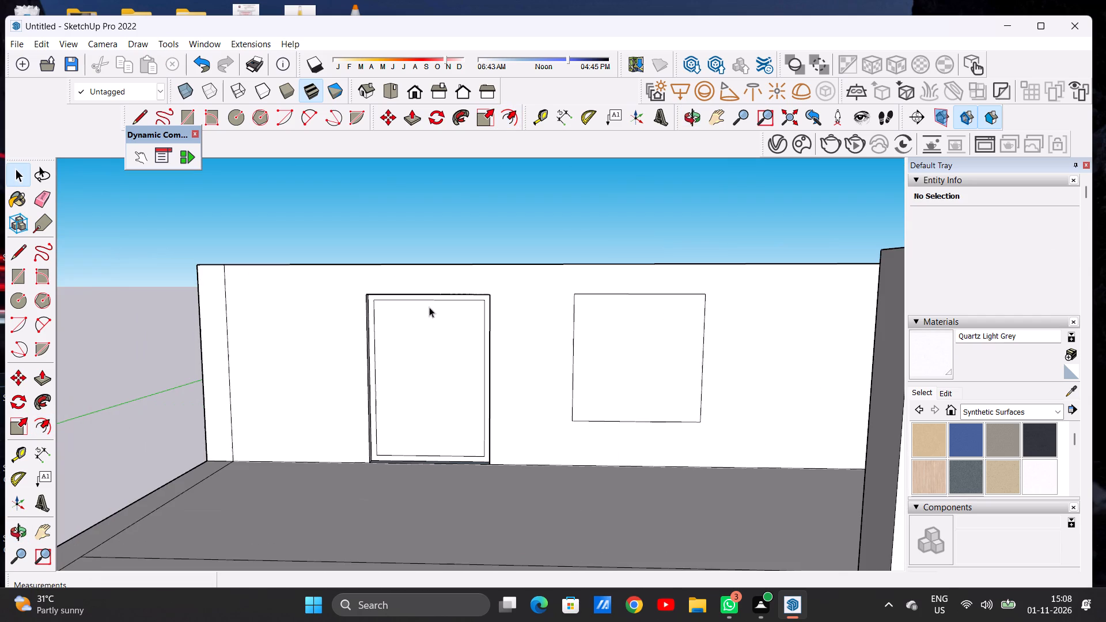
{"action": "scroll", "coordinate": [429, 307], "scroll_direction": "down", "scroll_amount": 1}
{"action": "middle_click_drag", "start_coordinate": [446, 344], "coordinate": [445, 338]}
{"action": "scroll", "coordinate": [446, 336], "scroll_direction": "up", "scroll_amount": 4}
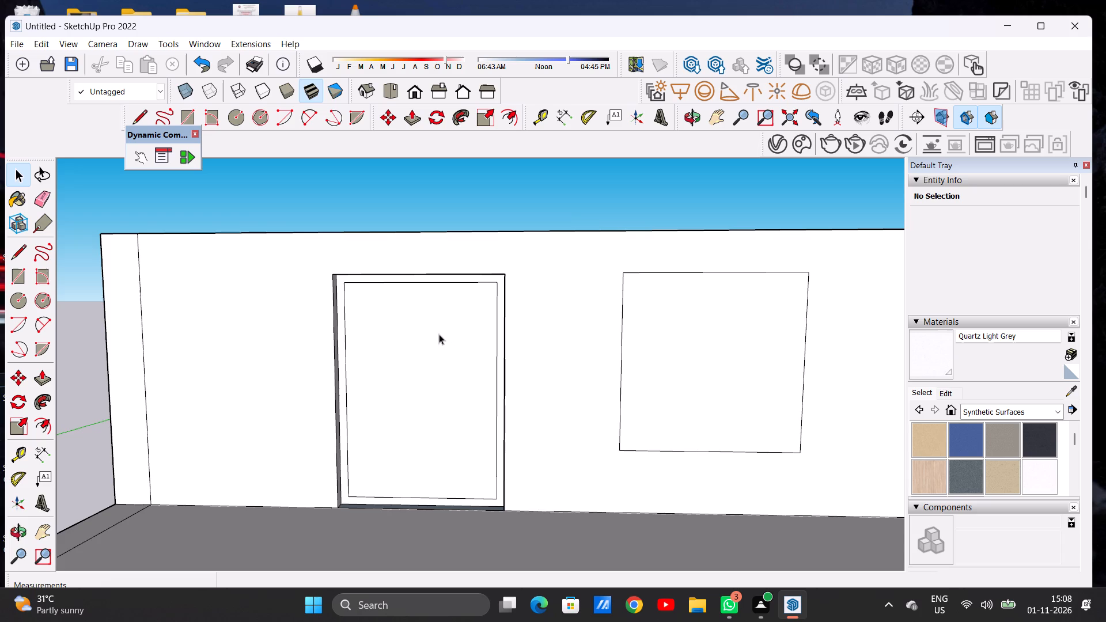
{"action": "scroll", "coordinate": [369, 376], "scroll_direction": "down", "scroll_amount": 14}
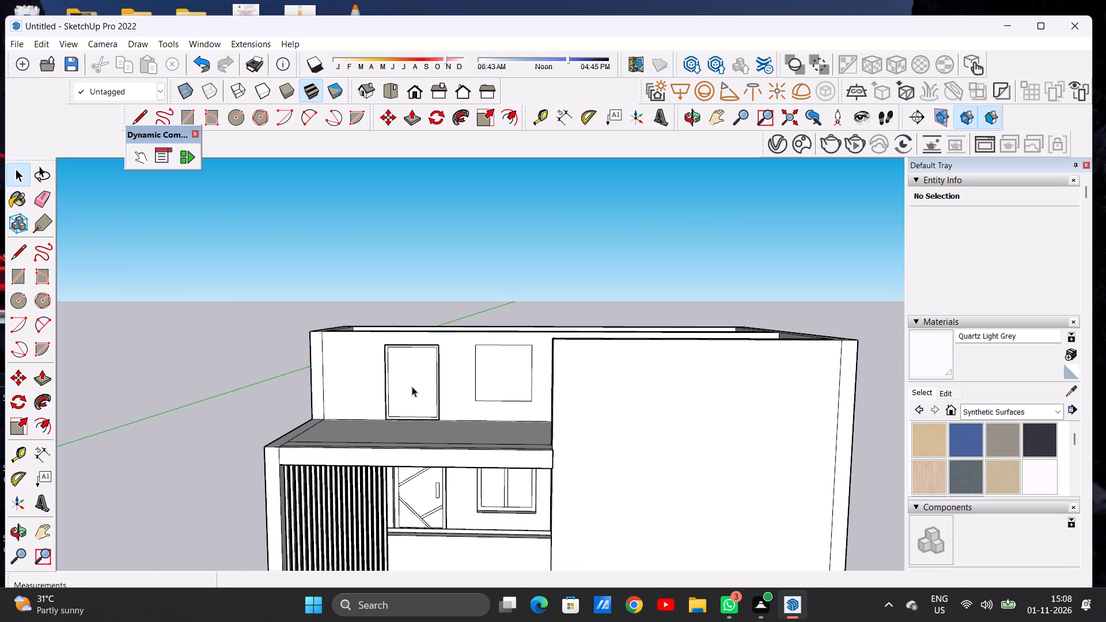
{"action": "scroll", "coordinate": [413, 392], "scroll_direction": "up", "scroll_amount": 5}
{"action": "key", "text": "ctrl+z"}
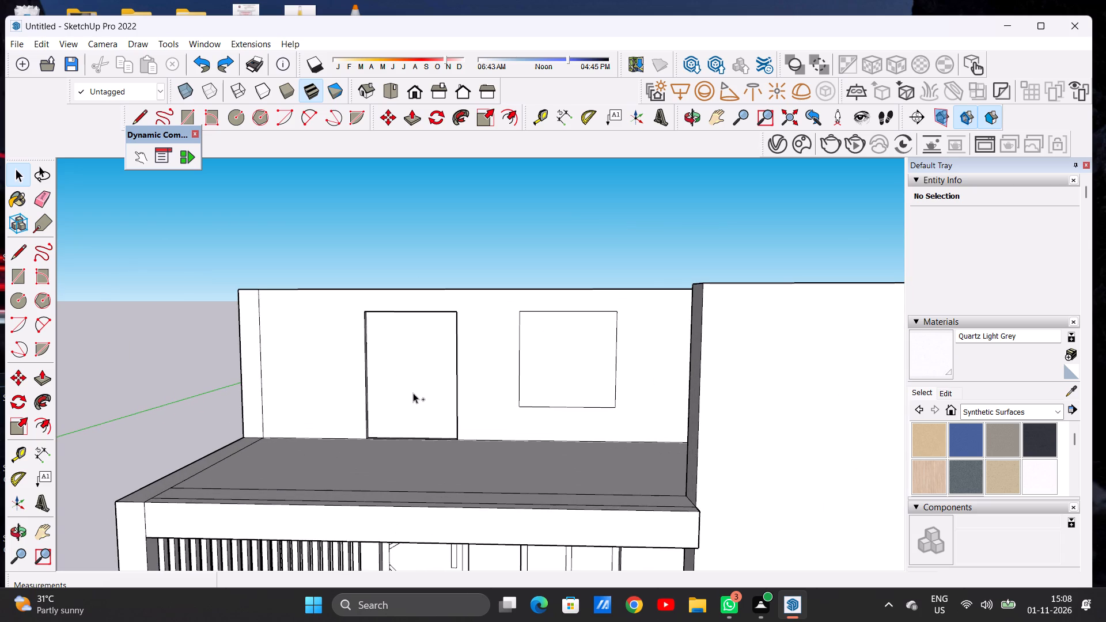
Offset the recessed door face's outline inward by about 5 3/8" to form the door frame.
{"action": "scroll", "coordinate": [414, 381], "scroll_direction": "up", "scroll_amount": 6}
{"action": "key", "text": "o"}
{"action": "key", "text": "f"}
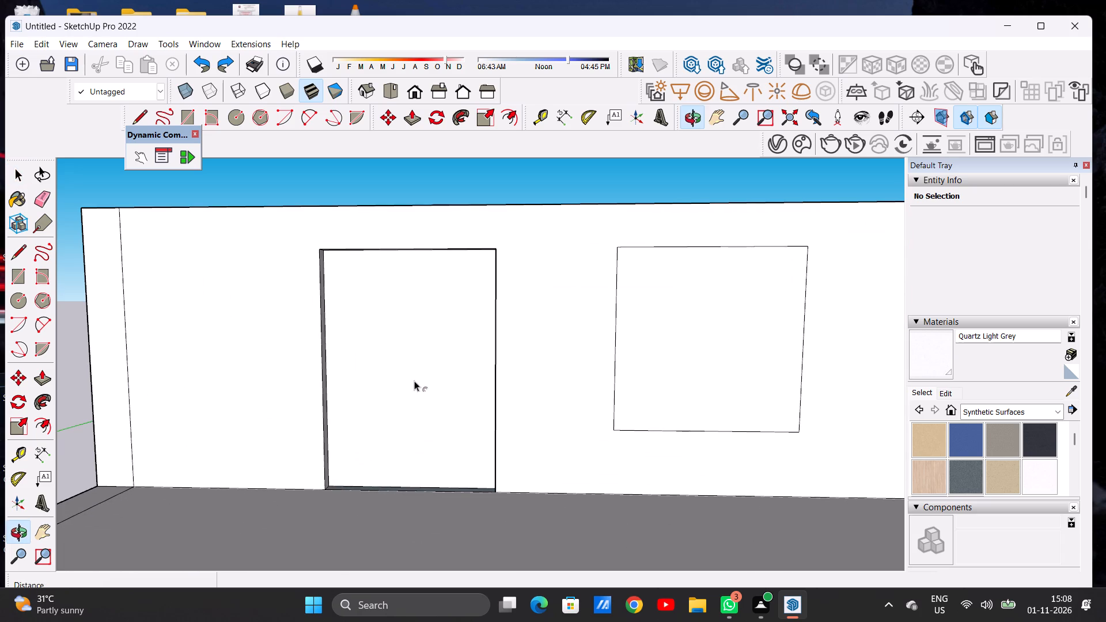
{"action": "left_click", "coordinate": [387, 260]}
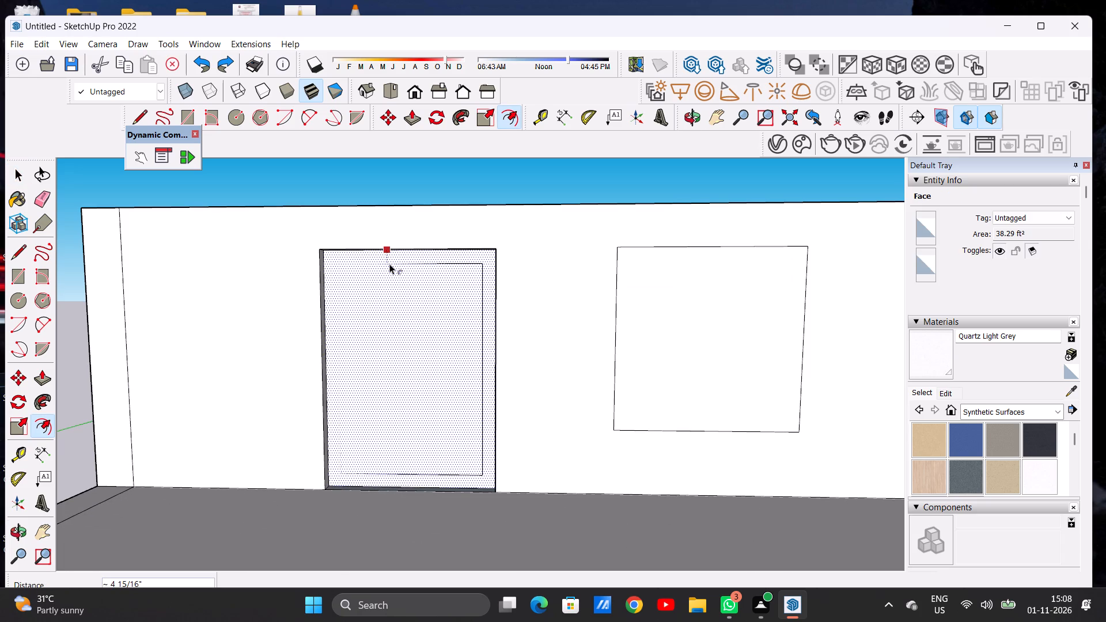
{"action": "left_click", "coordinate": [392, 265]}
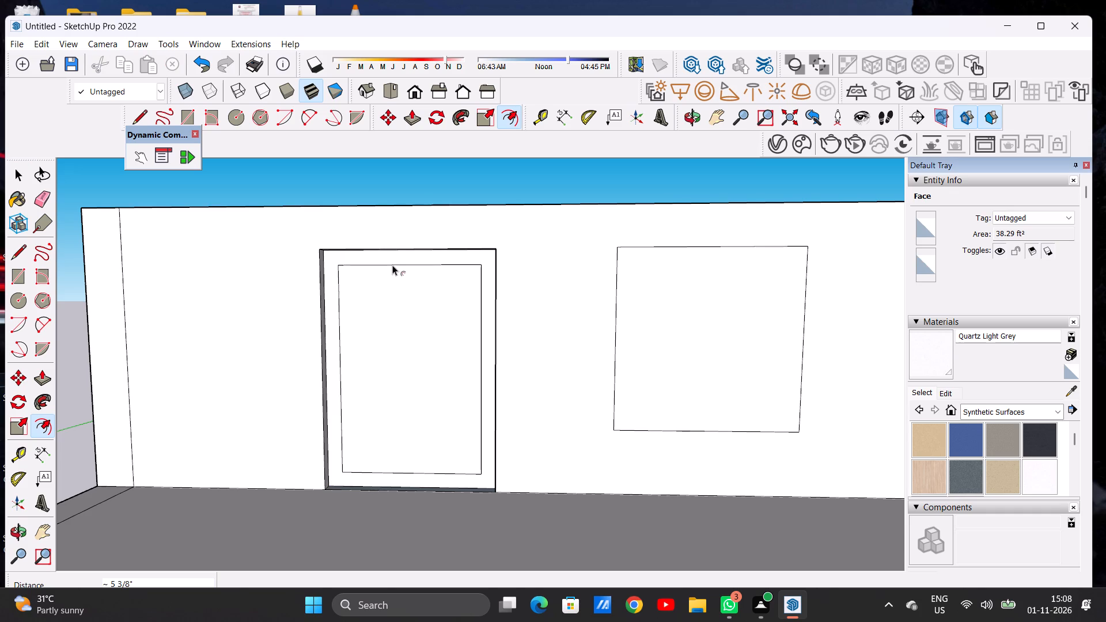
{"action": "key", "text": "space"}
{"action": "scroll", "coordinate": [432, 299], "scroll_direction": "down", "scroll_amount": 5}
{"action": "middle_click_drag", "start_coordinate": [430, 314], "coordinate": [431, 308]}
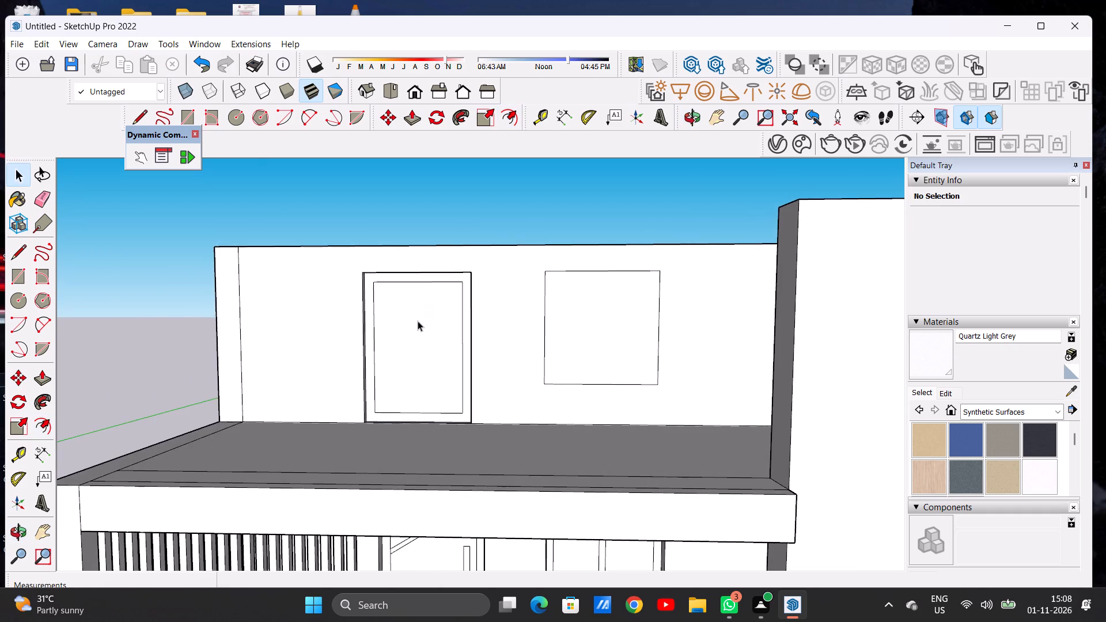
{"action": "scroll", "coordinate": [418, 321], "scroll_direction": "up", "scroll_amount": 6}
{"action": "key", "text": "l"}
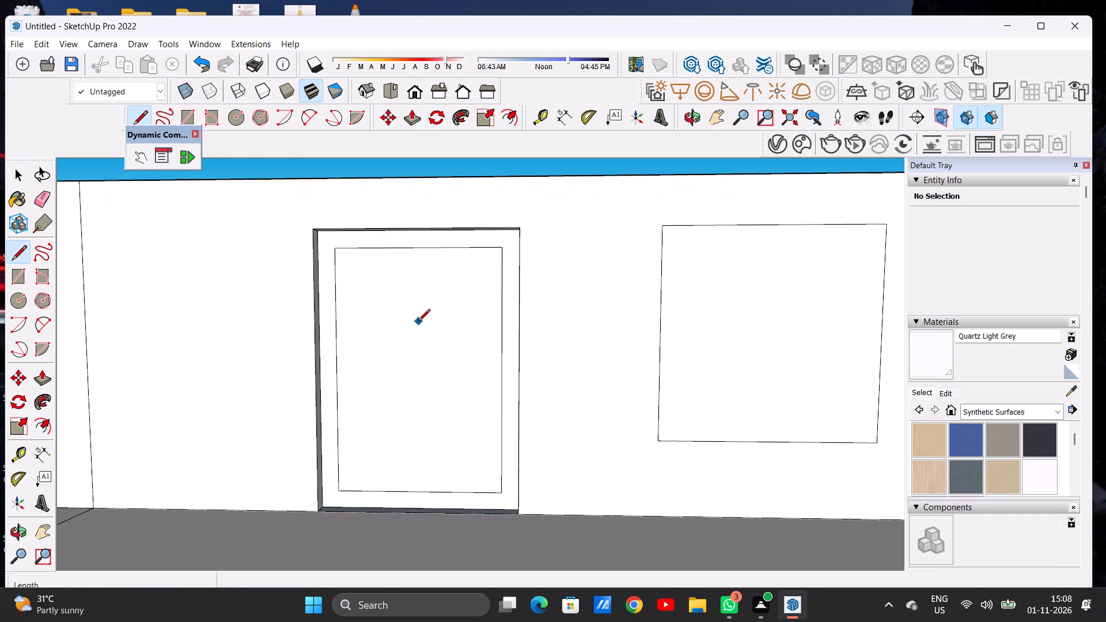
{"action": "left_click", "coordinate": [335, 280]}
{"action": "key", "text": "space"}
Draw two parallel rising diagonal lines, each about 4' 11" long, across the upper part of the terrace door's inner panel.
{"action": "type", "text": "L"}
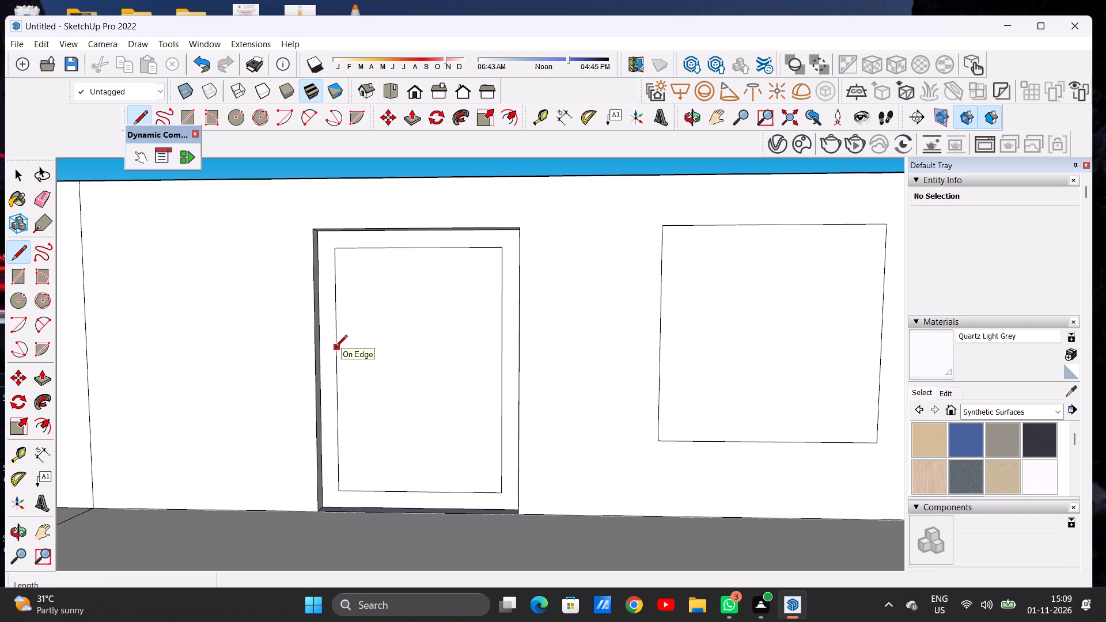
{"action": "left_click", "coordinate": [335, 348]}
{"action": "left_click", "coordinate": [499, 260]}
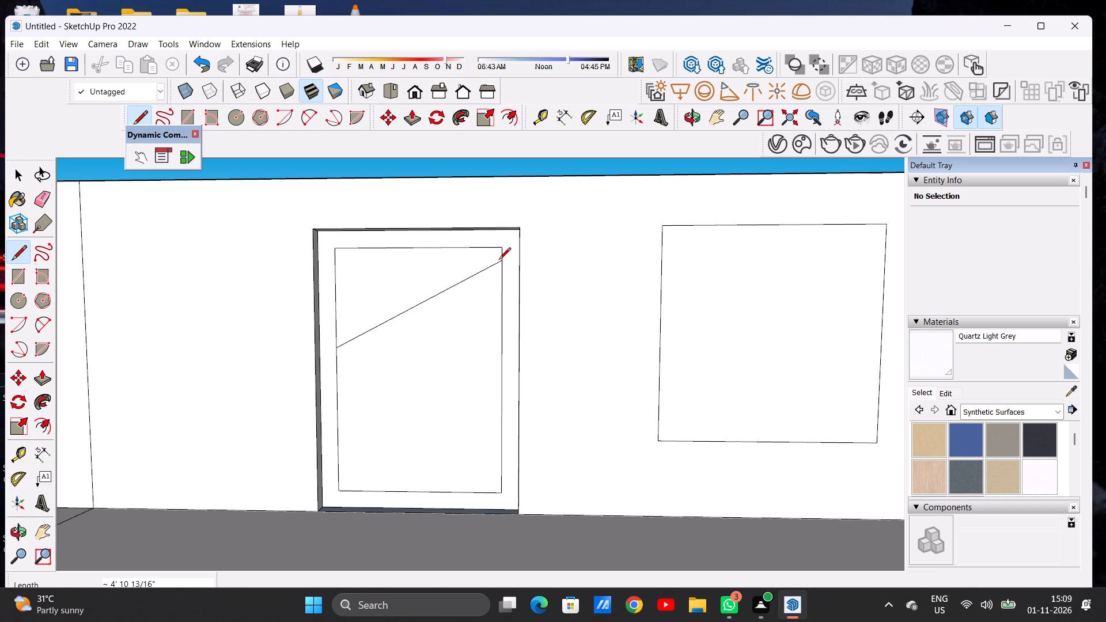
{"action": "scroll", "coordinate": [499, 285], "scroll_direction": "up", "scroll_amount": 4}
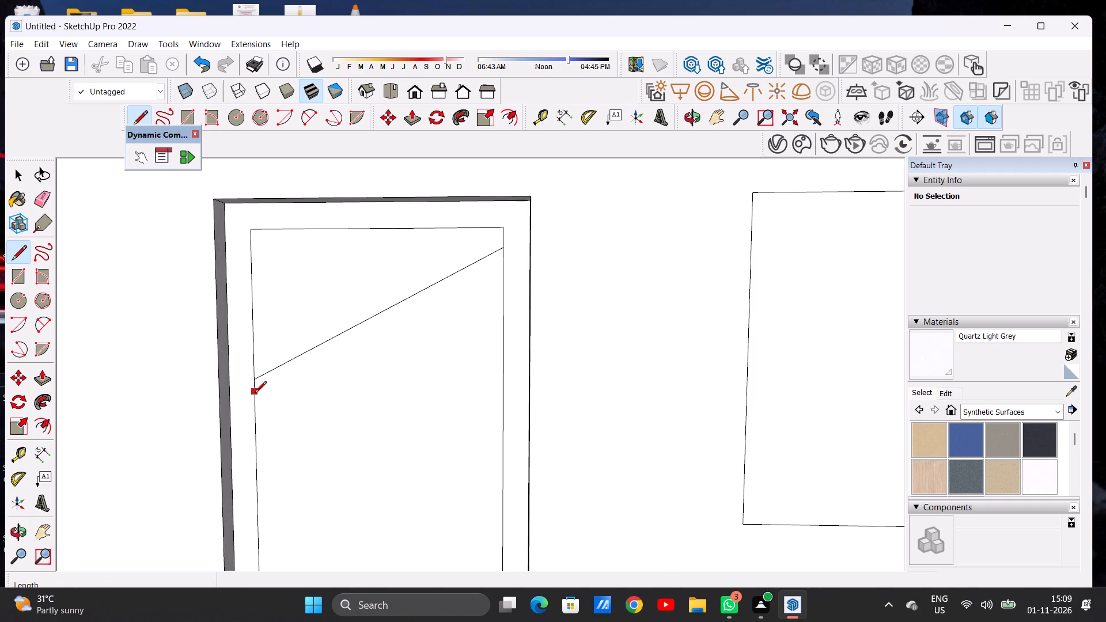
{"action": "left_click", "coordinate": [255, 394]}
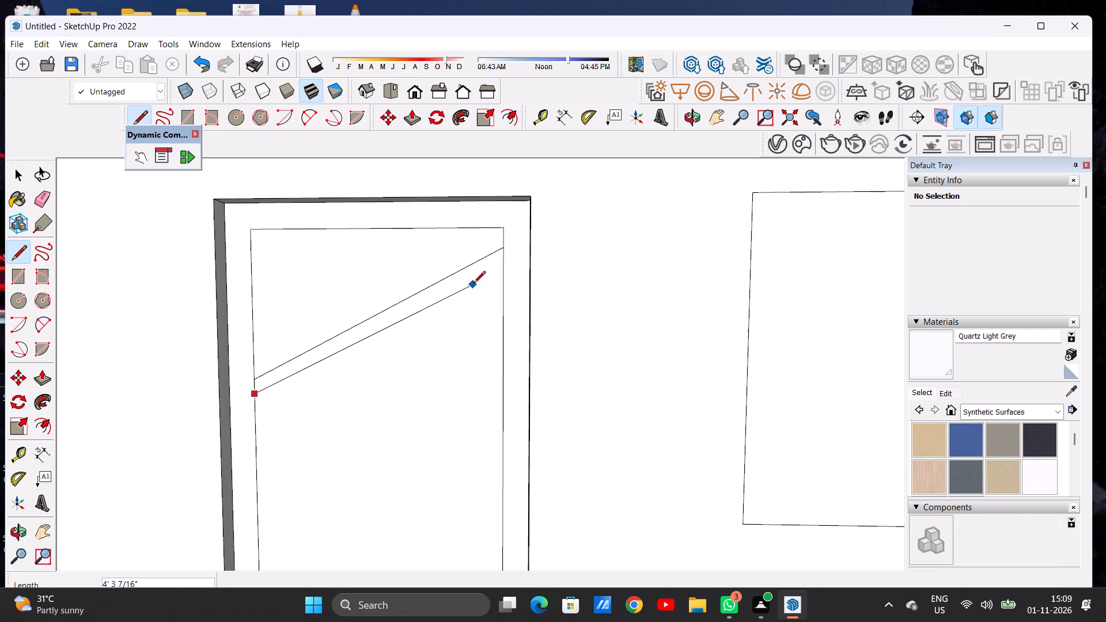
{"action": "left_click", "coordinate": [501, 261]}
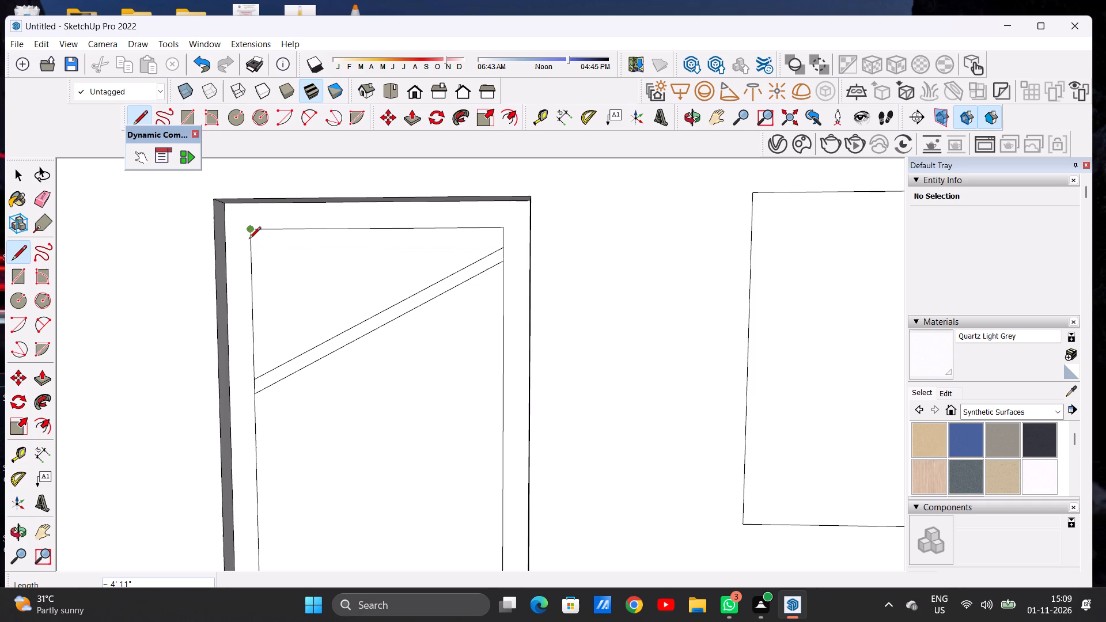
Draw two near-parallel lines, about 2' 10" and 3' 2" long, from the panel's upper-left corner area down to the diagonal band.
{"action": "scroll", "coordinate": [251, 245], "scroll_direction": "up", "scroll_amount": 6}
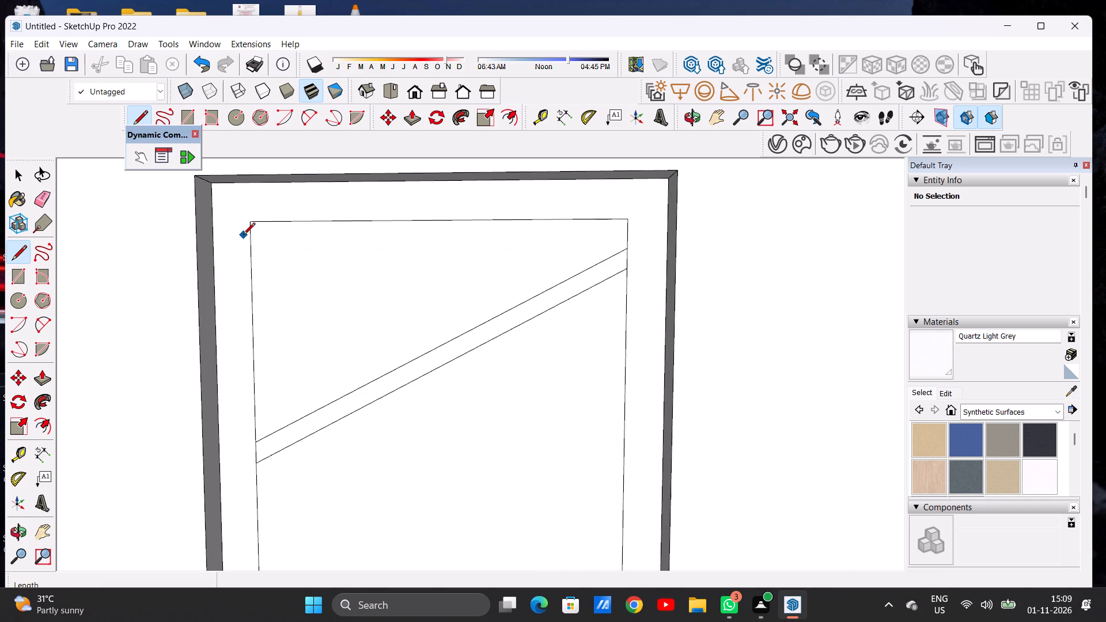
{"action": "left_click", "coordinate": [250, 240]}
{"action": "scroll", "coordinate": [471, 327], "scroll_direction": "up", "scroll_amount": 1}
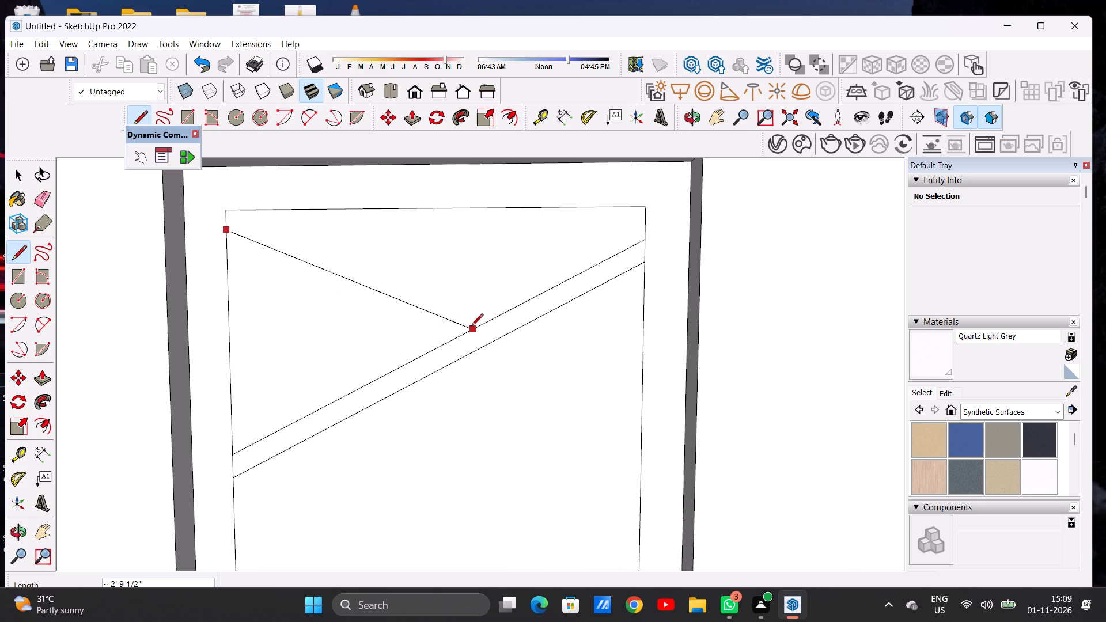
{"action": "left_click", "coordinate": [483, 317]}
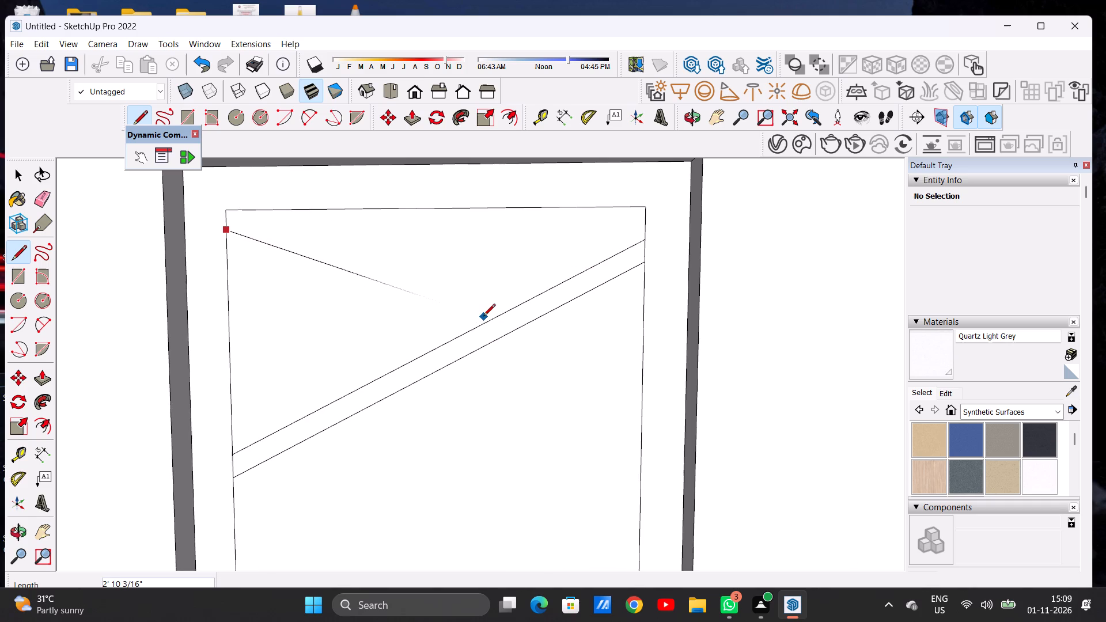
{"action": "left_click", "coordinate": [483, 317]}
{"action": "scroll", "coordinate": [485, 323], "scroll_direction": "up", "scroll_amount": 6}
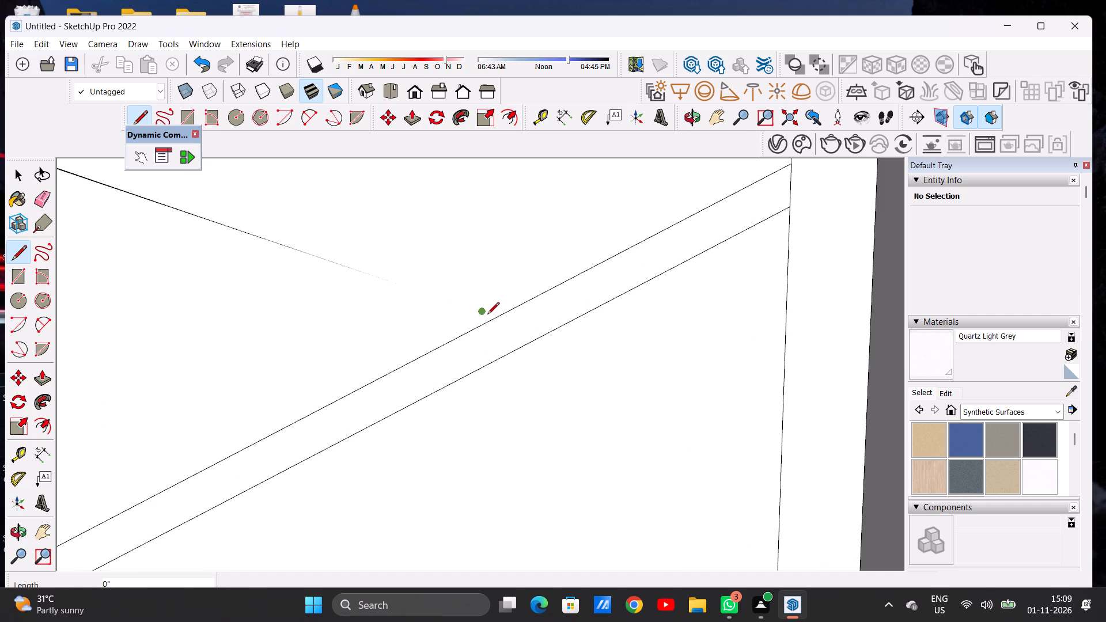
{"action": "left_click", "coordinate": [497, 317]}
{"action": "scroll", "coordinate": [463, 314], "scroll_direction": "down", "scroll_amount": 12}
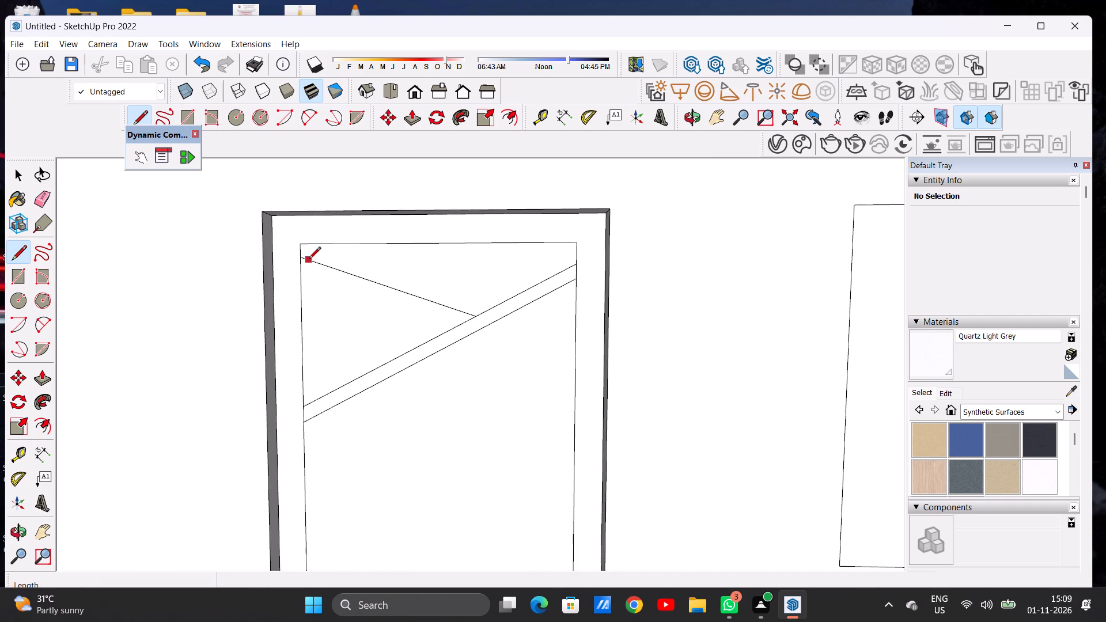
{"action": "scroll", "coordinate": [309, 237], "scroll_direction": "up", "scroll_amount": 10}
{"action": "scroll", "coordinate": [306, 251], "scroll_direction": "down", "scroll_amount": 1}
{"action": "left_click", "coordinate": [289, 255]}
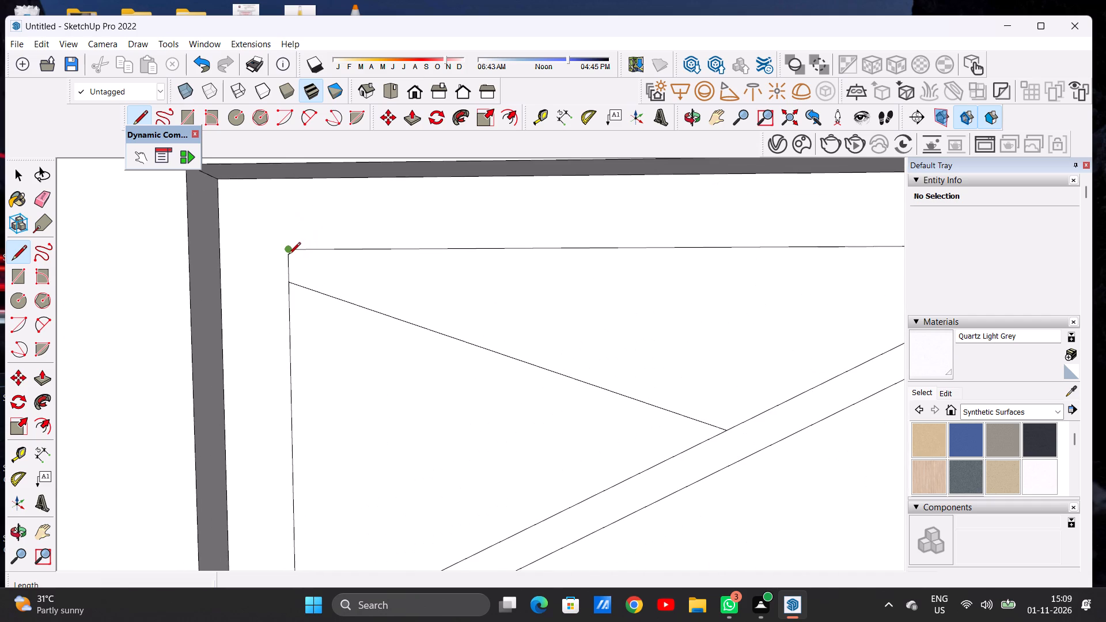
{"action": "scroll", "coordinate": [349, 275], "scroll_direction": "down", "scroll_amount": 9}
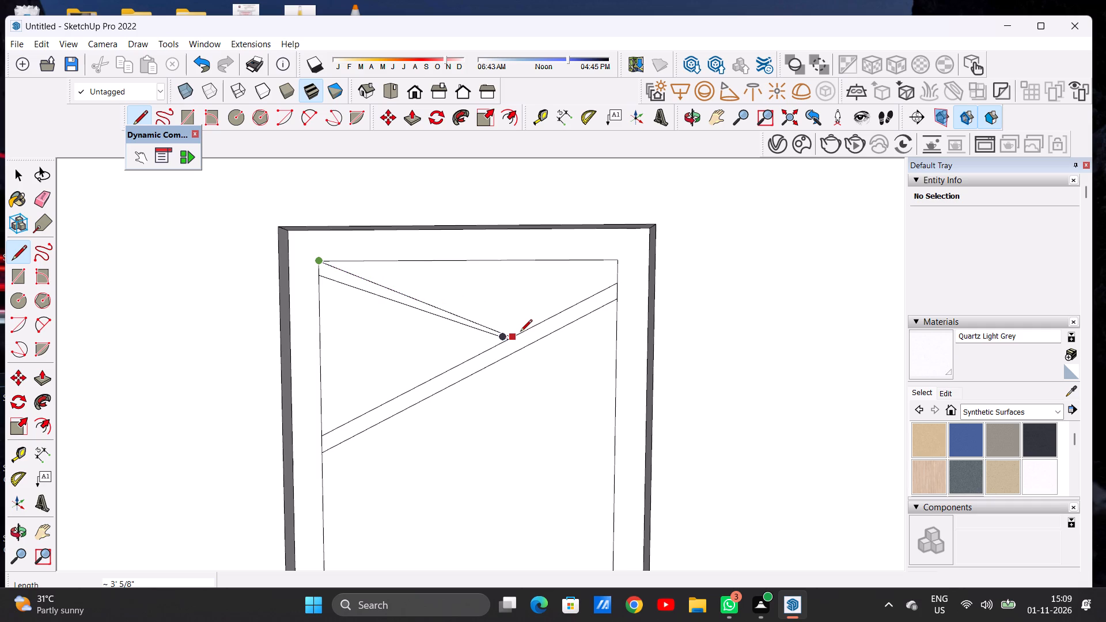
{"action": "left_click", "coordinate": [522, 332]}
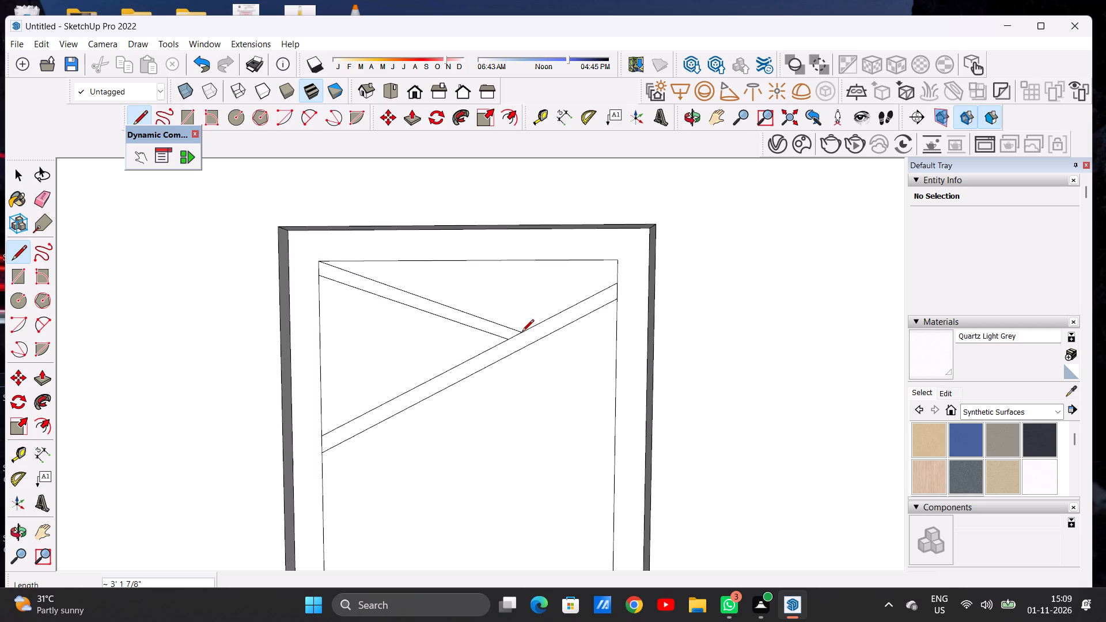
{"action": "key", "text": "space"}
Compare the terrace door's diagonal bars with the pattern of the balcony door on the storey below.
{"action": "scroll", "coordinate": [433, 331], "scroll_direction": "down", "scroll_amount": 19}
{"action": "scroll", "coordinate": [454, 352], "scroll_direction": "up", "scroll_amount": 4}
{"action": "scroll", "coordinate": [454, 352], "scroll_direction": "down", "scroll_amount": 1}
{"action": "scroll", "coordinate": [454, 352], "scroll_direction": "up", "scroll_amount": 3}
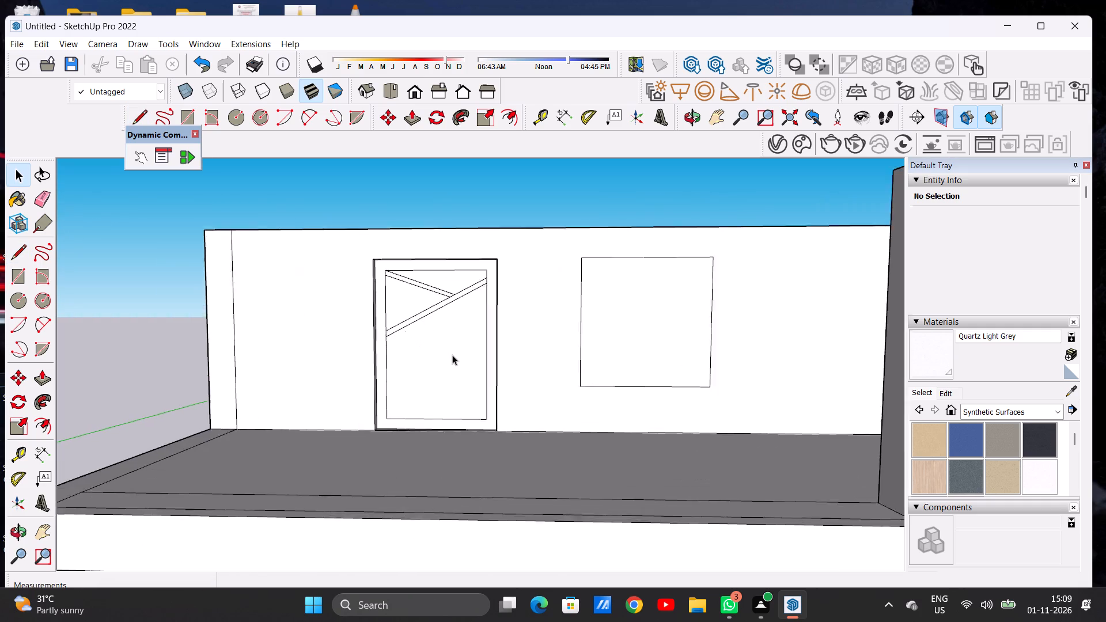
{"action": "scroll", "coordinate": [452, 355], "scroll_direction": "up", "scroll_amount": 1}
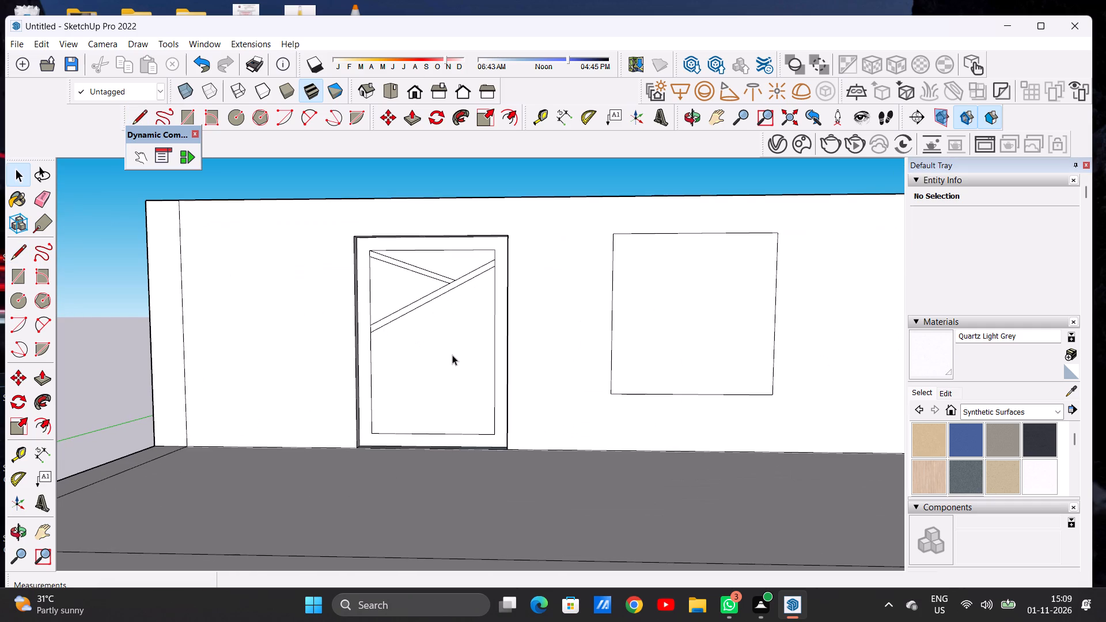
{"action": "key", "text": "l"}
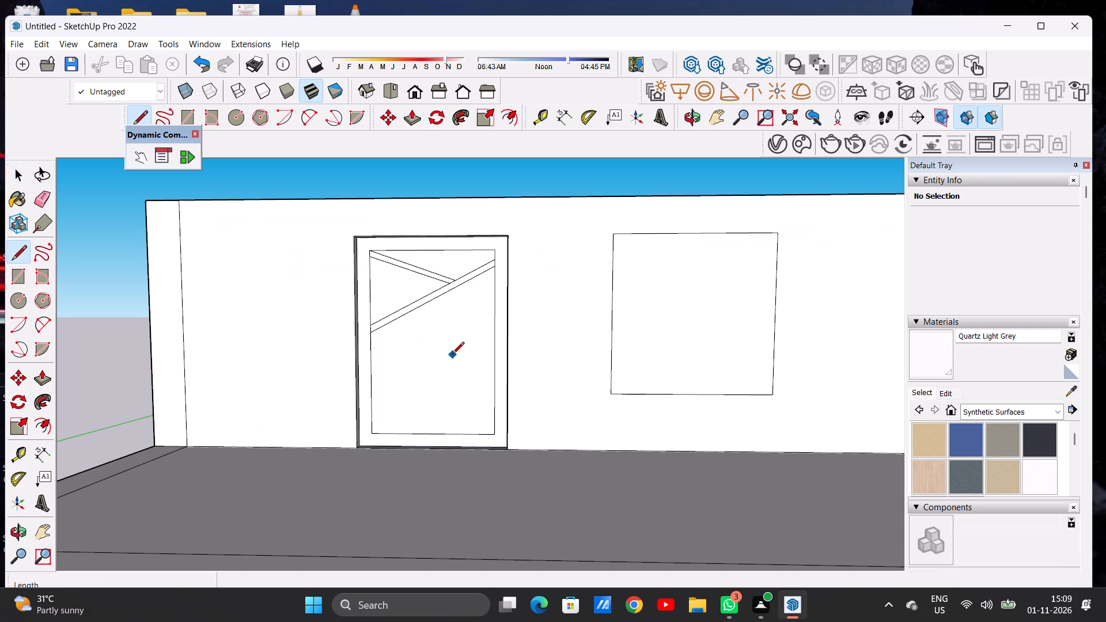
{"action": "scroll", "coordinate": [452, 355], "scroll_direction": "down", "scroll_amount": 2}
{"action": "scroll", "coordinate": [439, 355], "scroll_direction": "up", "scroll_amount": 1}
{"action": "scroll", "coordinate": [437, 354], "scroll_direction": "down", "scroll_amount": 6}
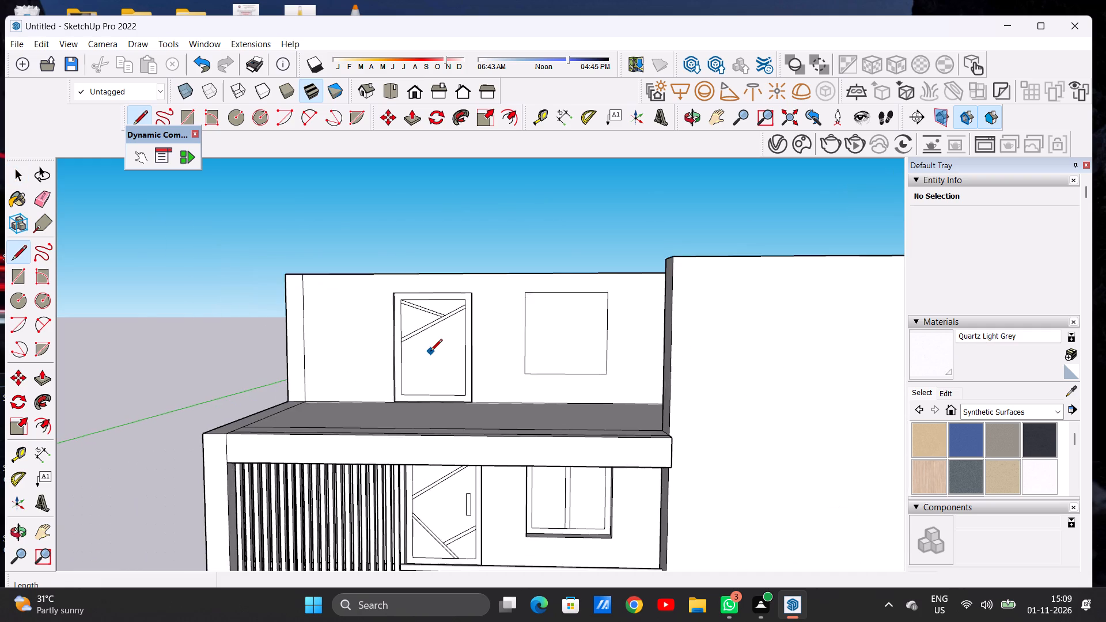
{"action": "scroll", "coordinate": [430, 352], "scroll_direction": "down", "scroll_amount": 3}
{"action": "scroll", "coordinate": [455, 363], "scroll_direction": "up", "scroll_amount": 5}
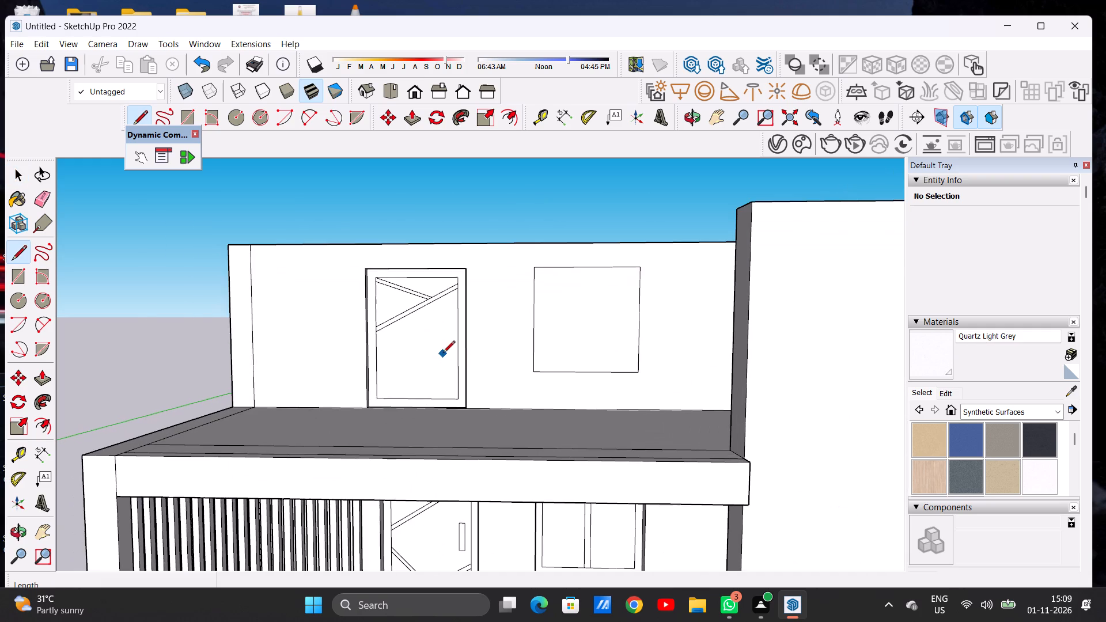
{"action": "scroll", "coordinate": [443, 354], "scroll_direction": "down", "scroll_amount": 5}
{"action": "scroll", "coordinate": [413, 351], "scroll_direction": "up", "scroll_amount": 1}
{"action": "scroll", "coordinate": [412, 351], "scroll_direction": "down", "scroll_amount": 1}
{"action": "scroll", "coordinate": [412, 351], "scroll_direction": "up", "scroll_amount": 7}
{"action": "scroll", "coordinate": [399, 352], "scroll_direction": "down", "scroll_amount": 1}
{"action": "scroll", "coordinate": [399, 352], "scroll_direction": "up", "scroll_amount": 3}
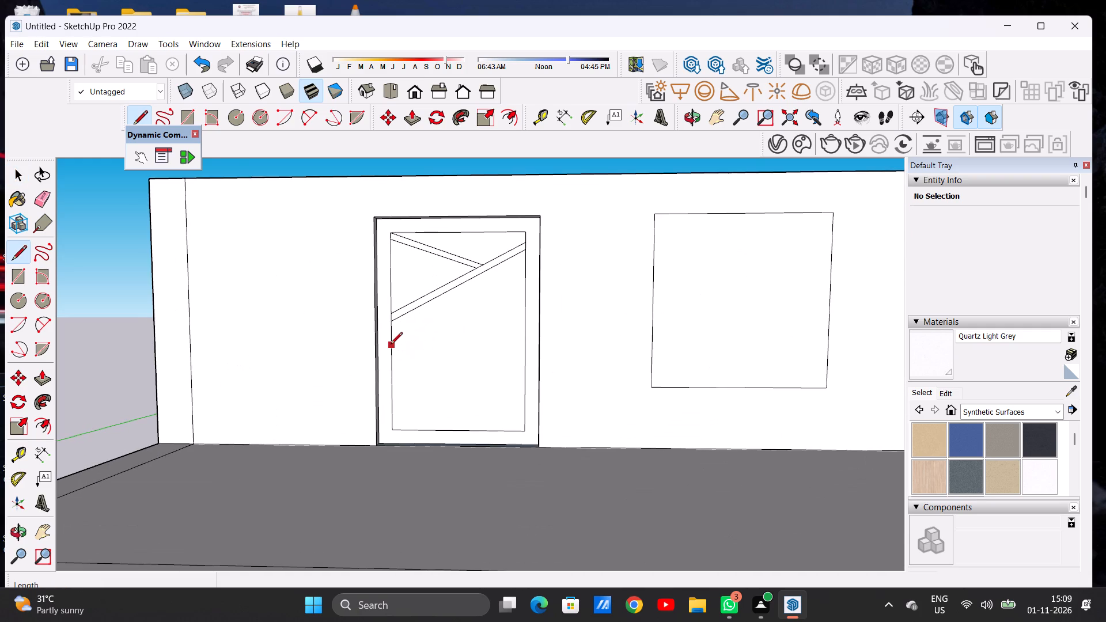
{"action": "scroll", "coordinate": [393, 341], "scroll_direction": "down", "scroll_amount": 6}
{"action": "scroll", "coordinate": [395, 343], "scroll_direction": "up", "scroll_amount": 1}
{"action": "scroll", "coordinate": [395, 344], "scroll_direction": "down", "scroll_amount": 6}
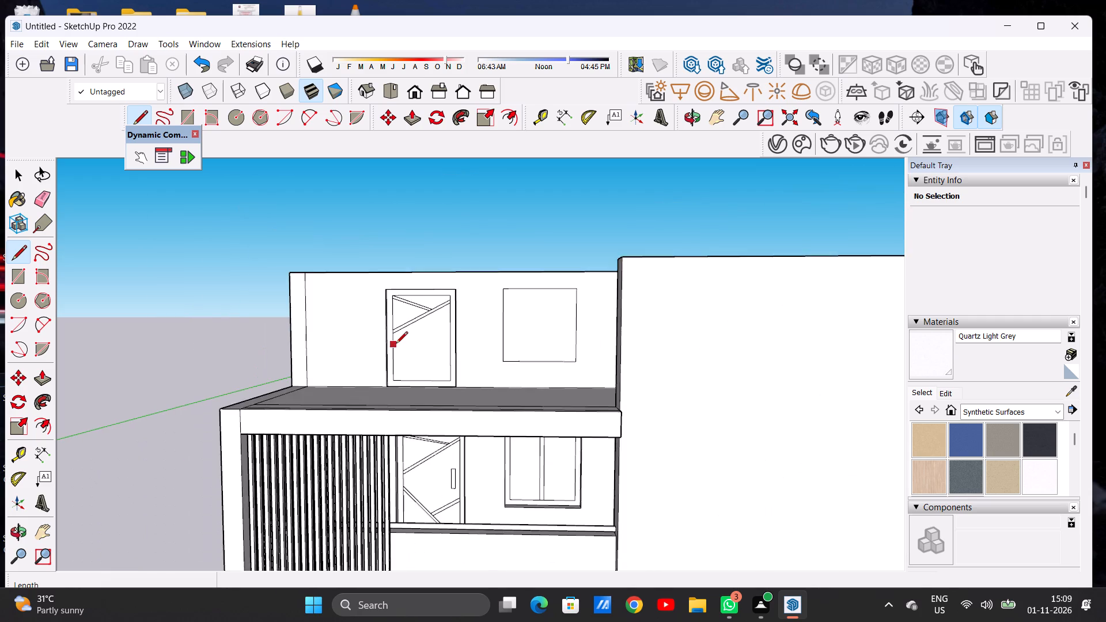
{"action": "middle_click_drag", "start_coordinate": [467, 354], "coordinate": [463, 356]}
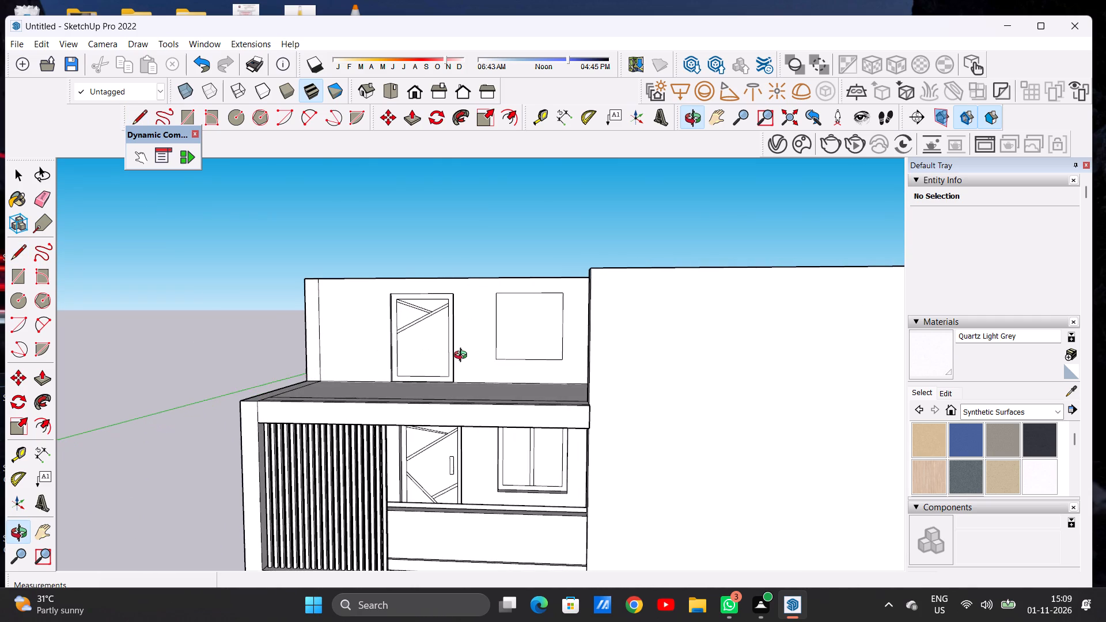
{"action": "middle_click_drag", "start_coordinate": [463, 356], "coordinate": [465, 378]}
Draw two descending diagonal lines, about 4' 7" and 5' long, from the panel's left edge to its bottom edge.
{"action": "scroll", "coordinate": [425, 347], "scroll_direction": "up", "scroll_amount": 4}
{"action": "scroll", "coordinate": [421, 348], "scroll_direction": "down", "scroll_amount": 1}
{"action": "scroll", "coordinate": [420, 350], "scroll_direction": "up", "scroll_amount": 2}
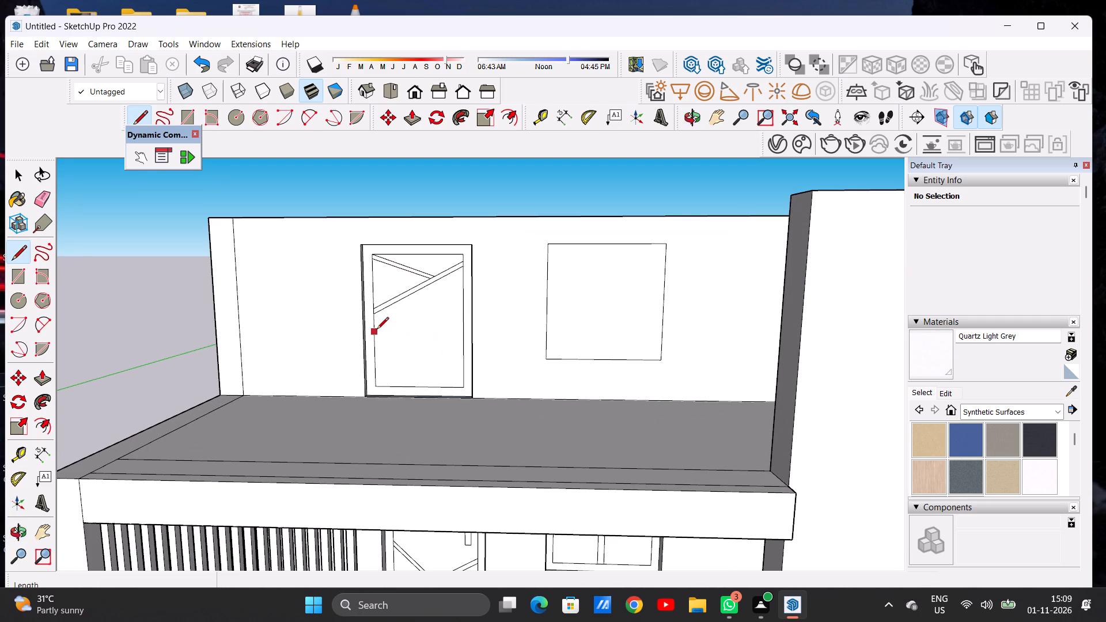
{"action": "left_click", "coordinate": [377, 330]}
{"action": "scroll", "coordinate": [408, 345], "scroll_direction": "down", "scroll_amount": 5}
{"action": "scroll", "coordinate": [421, 366], "scroll_direction": "up", "scroll_amount": 9}
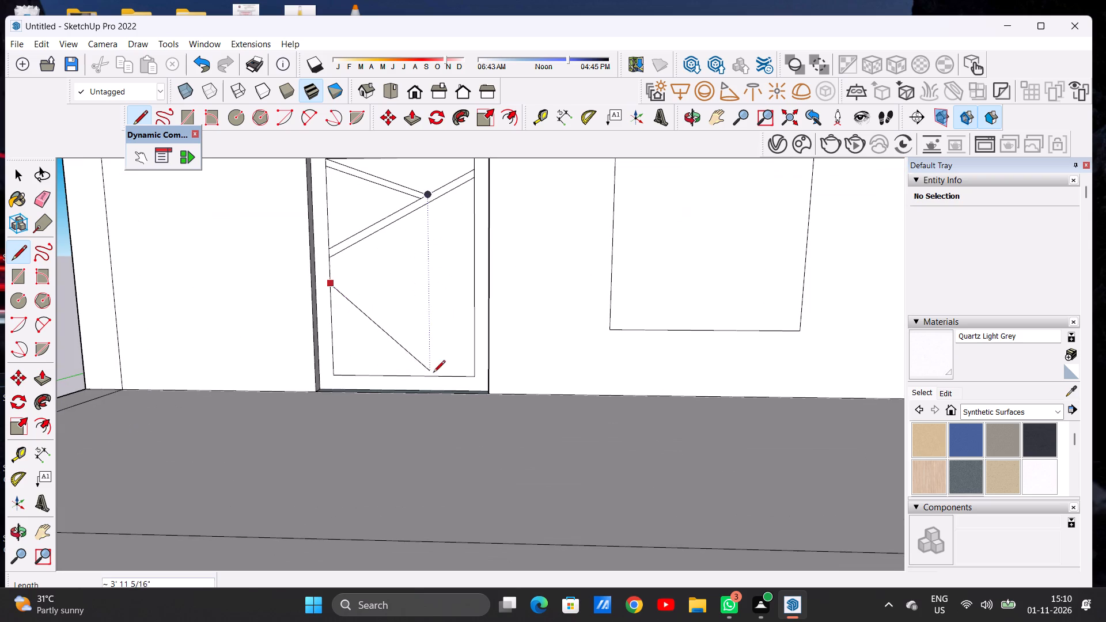
{"action": "left_click", "coordinate": [450, 376]}
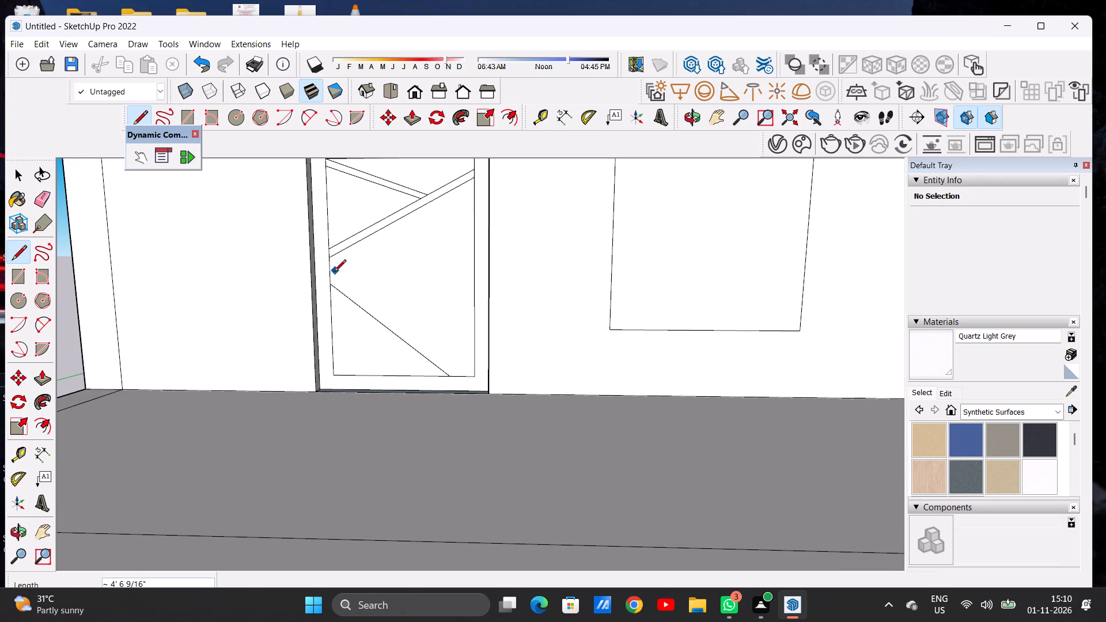
{"action": "scroll", "coordinate": [327, 286], "scroll_direction": "up", "scroll_amount": 5}
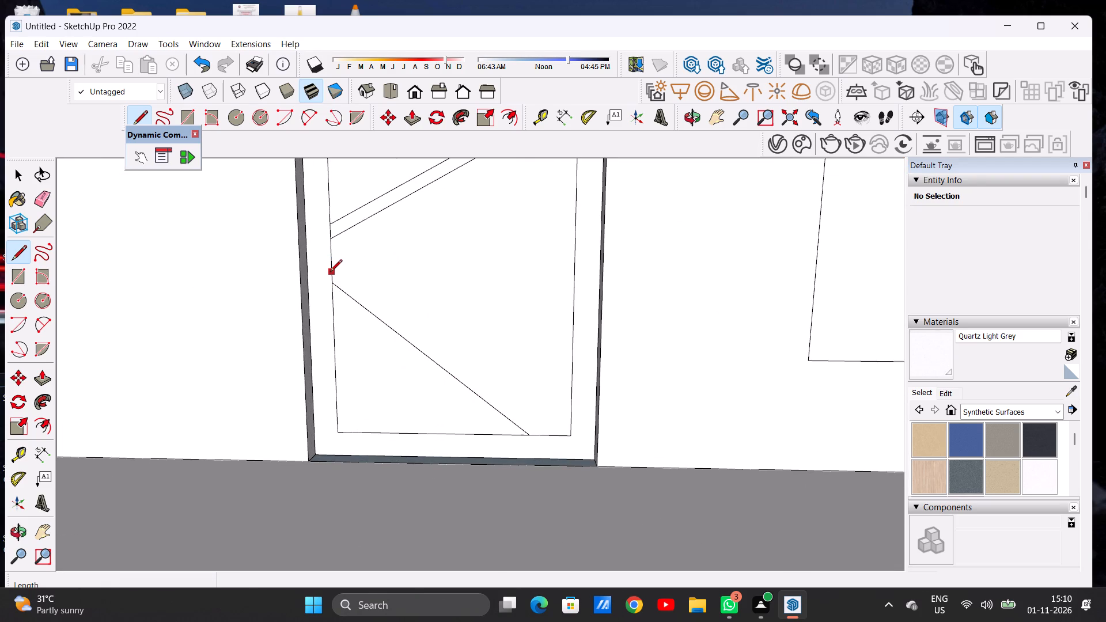
{"action": "left_click", "coordinate": [331, 270]}
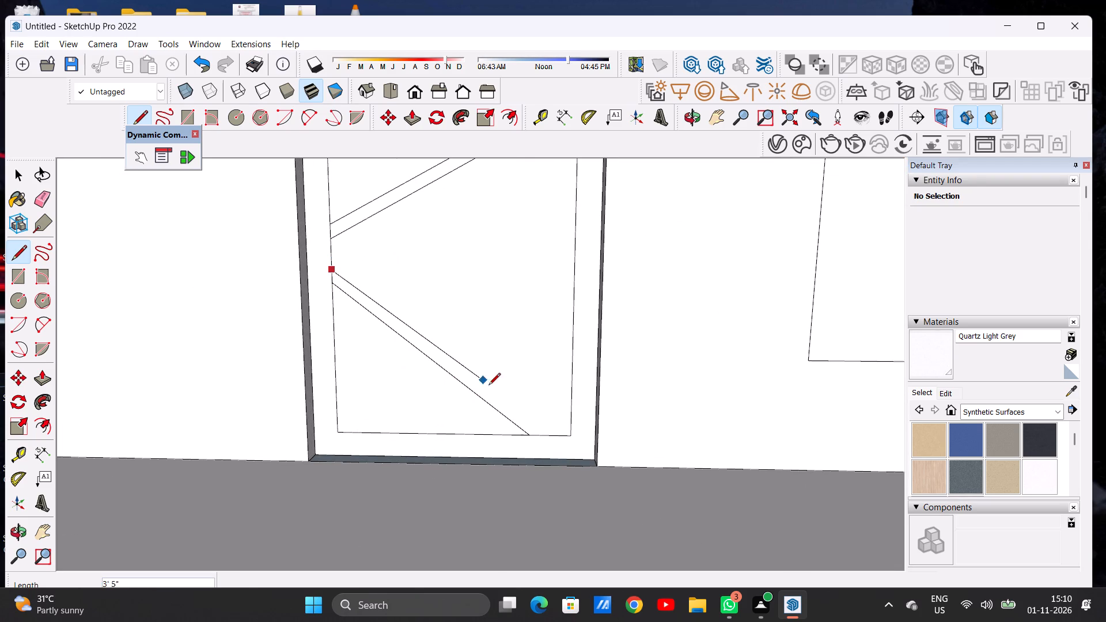
{"action": "left_click", "coordinate": [542, 431]}
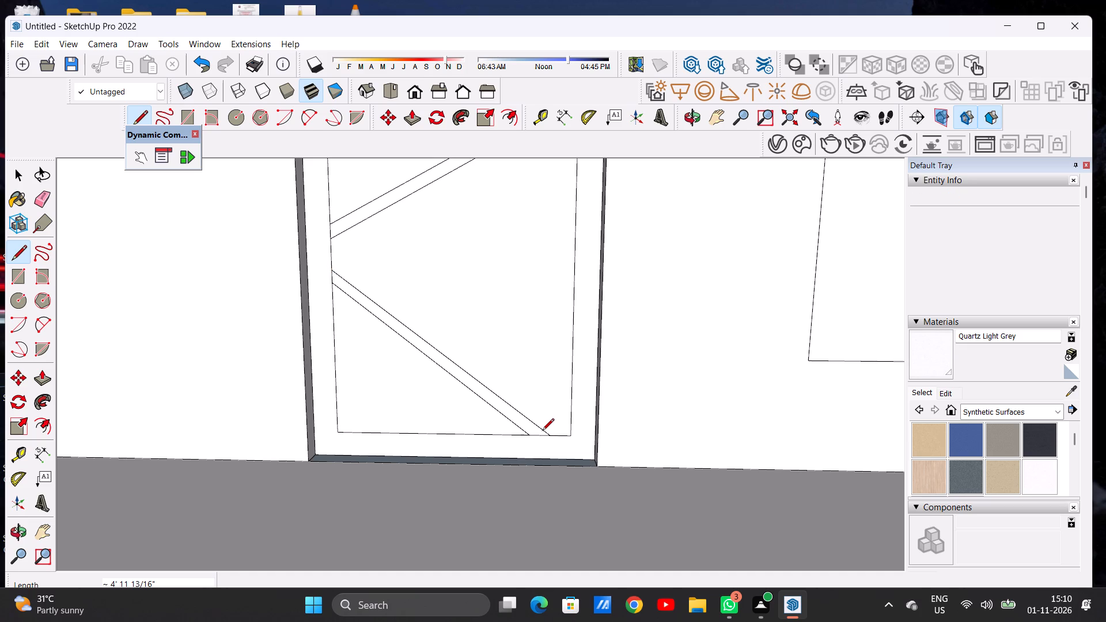
Draw two near-parallel rising lines, about 2' 4" and 2' 6" long, from the terrace door's lower diagonal band to the inner panel's right edge.
{"action": "scroll", "coordinate": [456, 365], "scroll_direction": "down", "scroll_amount": 10}
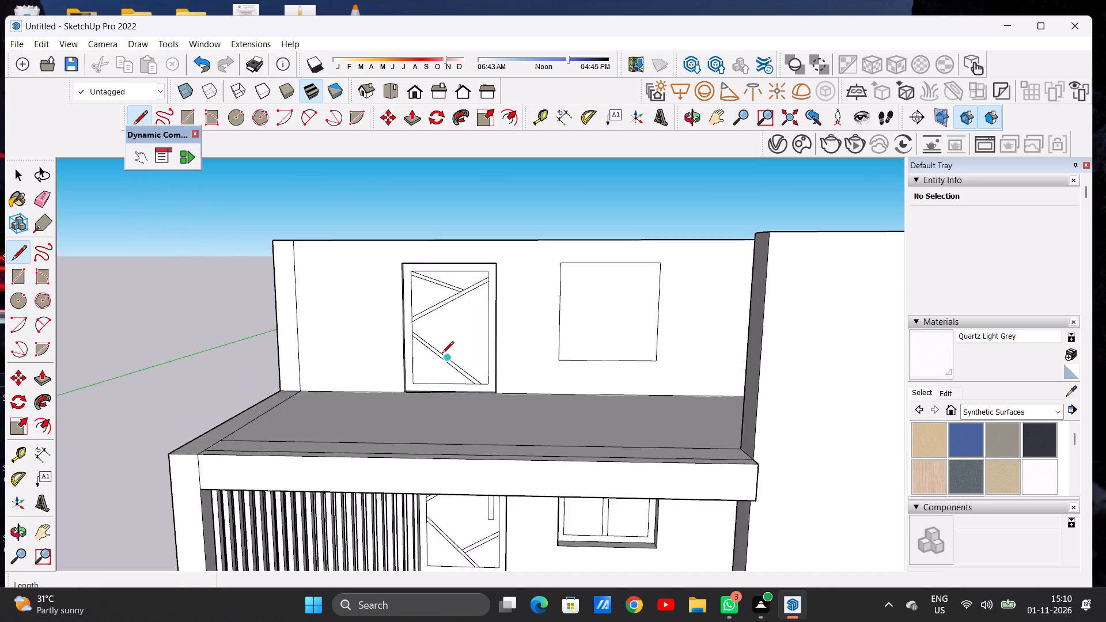
{"action": "scroll", "coordinate": [442, 354], "scroll_direction": "down", "scroll_amount": 6}
{"action": "scroll", "coordinate": [435, 357], "scroll_direction": "up", "scroll_amount": 6}
{"action": "scroll", "coordinate": [448, 359], "scroll_direction": "down", "scroll_amount": 1}
{"action": "scroll", "coordinate": [448, 359], "scroll_direction": "up", "scroll_amount": 6}
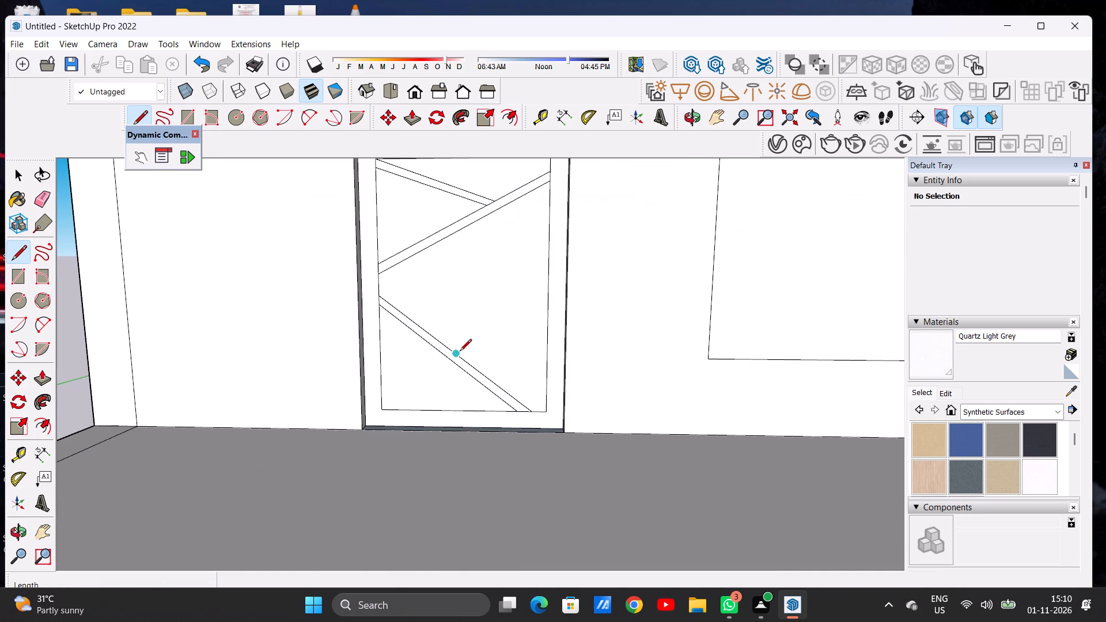
{"action": "left_click", "coordinate": [469, 358]}
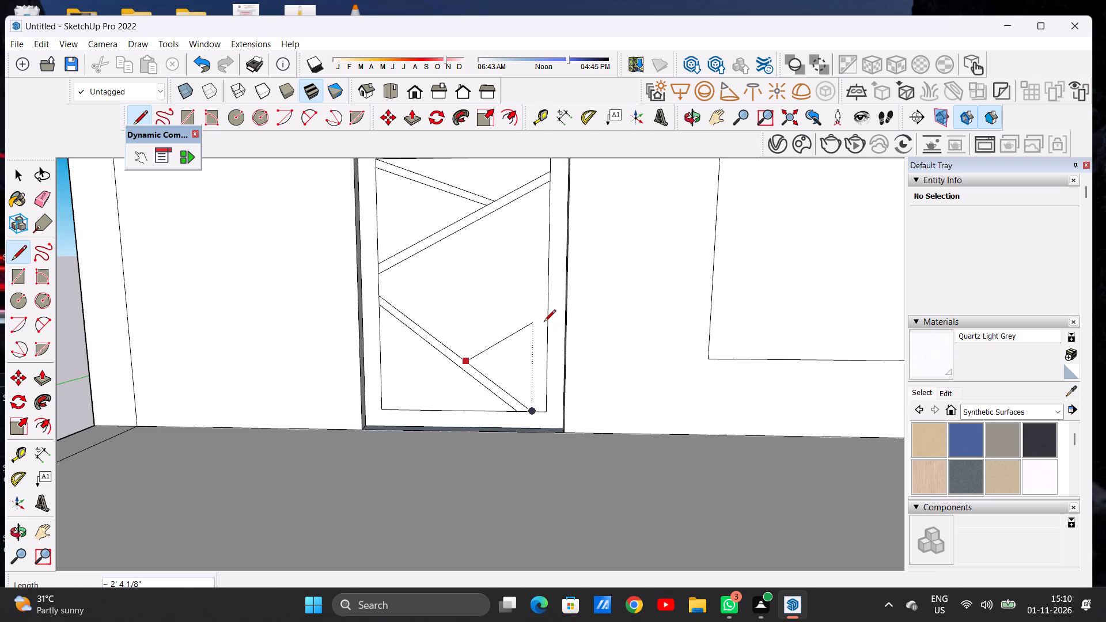
{"action": "left_click", "coordinate": [545, 323]}
{"action": "scroll", "coordinate": [459, 354], "scroll_direction": "up", "scroll_amount": 8}
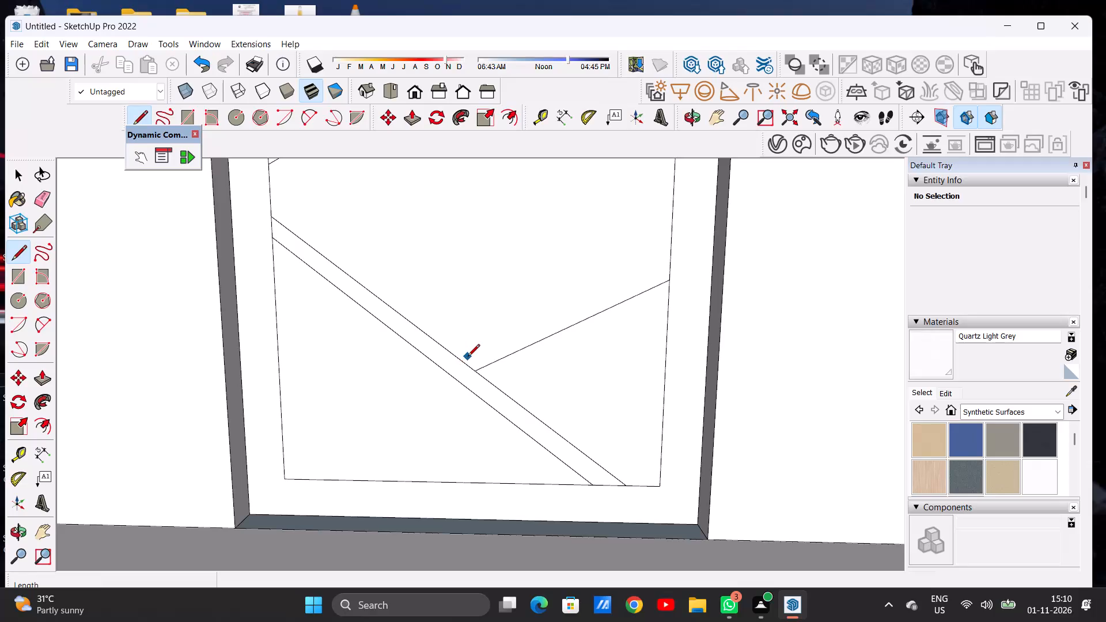
{"action": "left_click", "coordinate": [465, 358]}
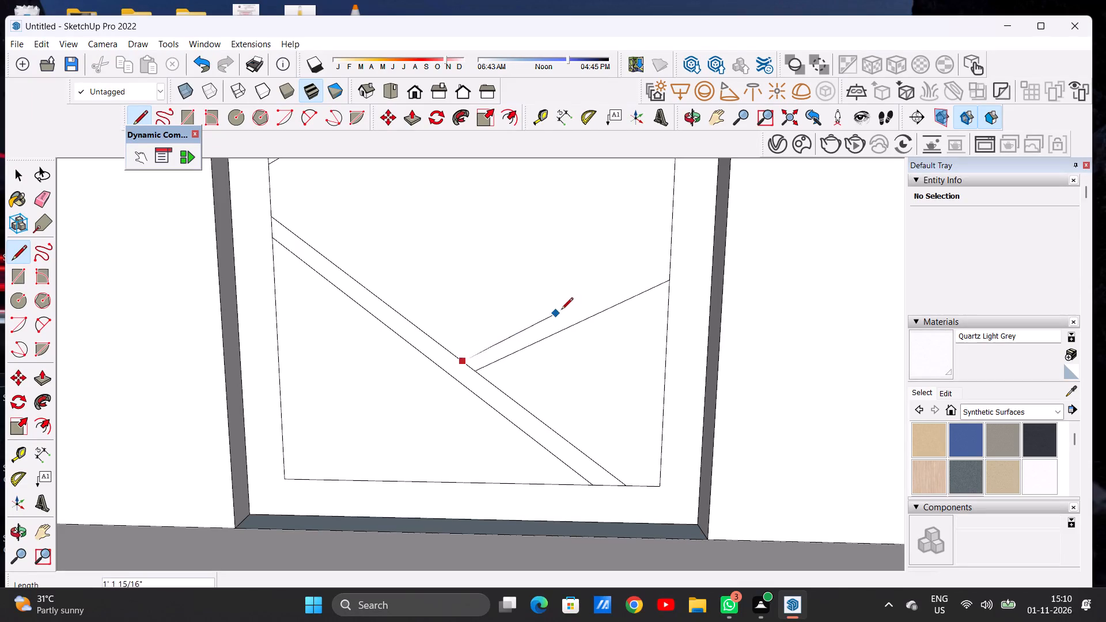
{"action": "left_click", "coordinate": [668, 268]}
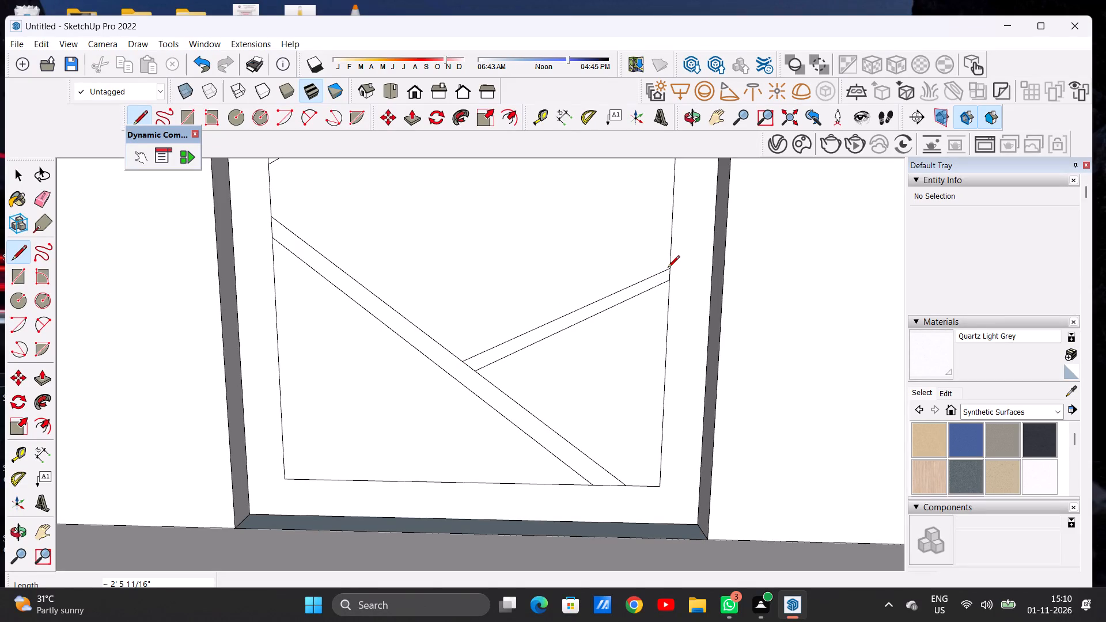
{"action": "key", "text": "space"}
Draw an upright handle rectangle, about 1' 3" by 2 5/8", near the right edge of the terrace door's inner panel, between the diagonal bands.
{"action": "scroll", "coordinate": [563, 321], "scroll_direction": "down", "scroll_amount": 7}
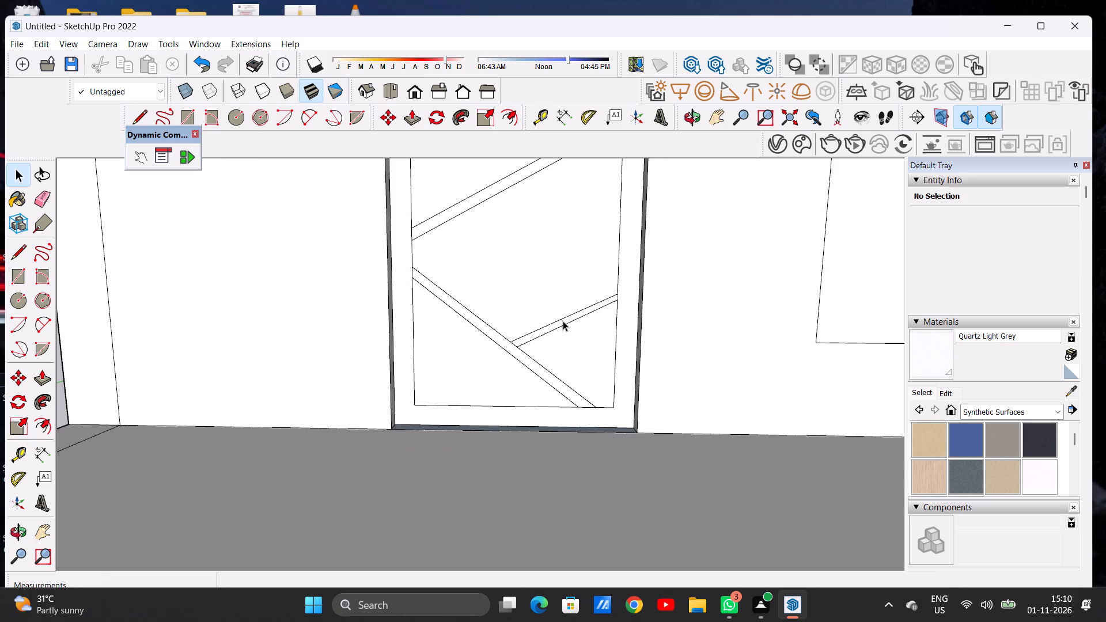
{"action": "scroll", "coordinate": [522, 331], "scroll_direction": "down", "scroll_amount": 16}
{"action": "scroll", "coordinate": [498, 352], "scroll_direction": "up", "scroll_amount": 1}
{"action": "scroll", "coordinate": [498, 352], "scroll_direction": "down", "scroll_amount": 5}
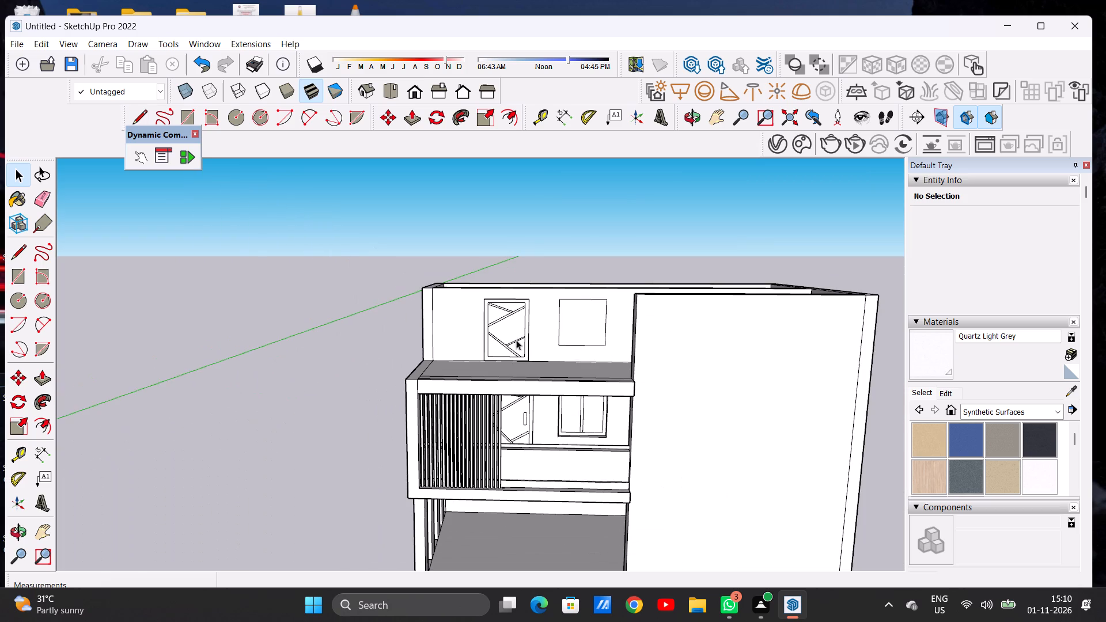
{"action": "middle_click_drag", "start_coordinate": [505, 343], "coordinate": [505, 323]}
{"action": "scroll", "coordinate": [522, 339], "scroll_direction": "up", "scroll_amount": 1}
{"action": "scroll", "coordinate": [521, 339], "scroll_direction": "down", "scroll_amount": 1}
{"action": "scroll", "coordinate": [519, 339], "scroll_direction": "up", "scroll_amount": 4}
{"action": "scroll", "coordinate": [517, 339], "scroll_direction": "down", "scroll_amount": 1}
{"action": "scroll", "coordinate": [516, 329], "scroll_direction": "up", "scroll_amount": 13}
{"action": "middle_click_drag", "start_coordinate": [529, 325], "coordinate": [548, 325]}
{"action": "scroll", "coordinate": [509, 347], "scroll_direction": "up", "scroll_amount": 7}
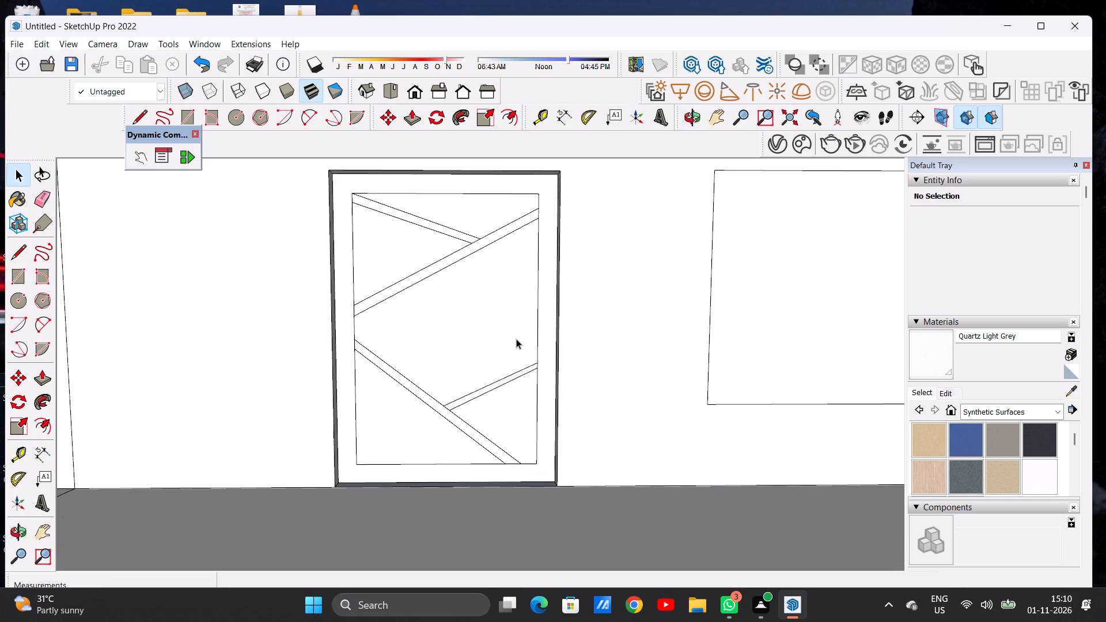
{"action": "key", "text": "r"}
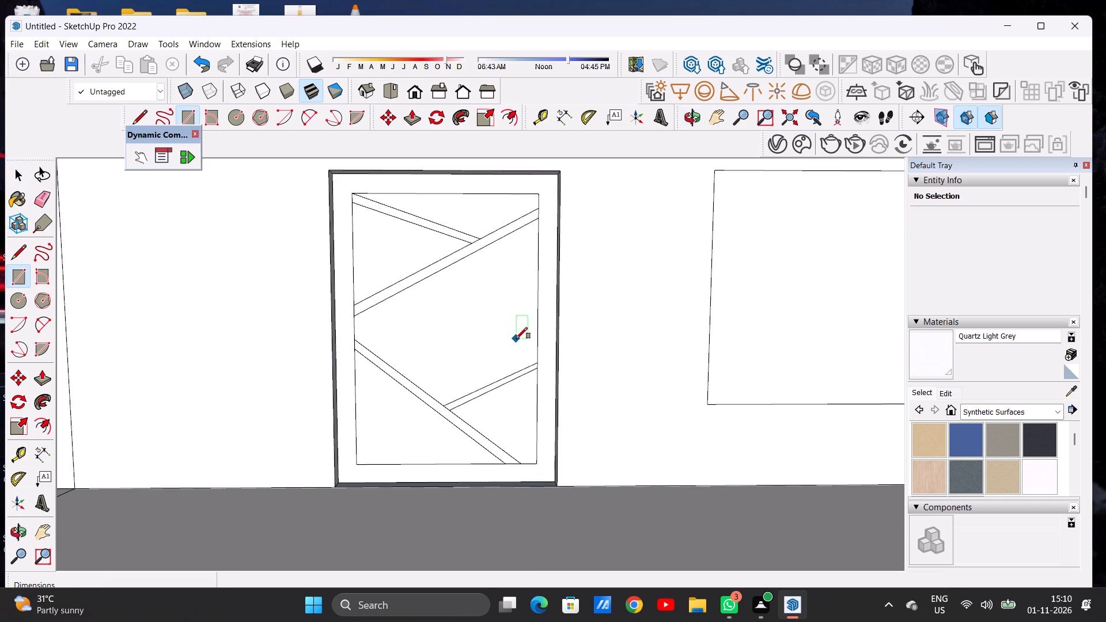
{"action": "scroll", "coordinate": [479, 335], "scroll_direction": "down", "scroll_amount": 5}
{"action": "scroll", "coordinate": [513, 325], "scroll_direction": "up", "scroll_amount": 5}
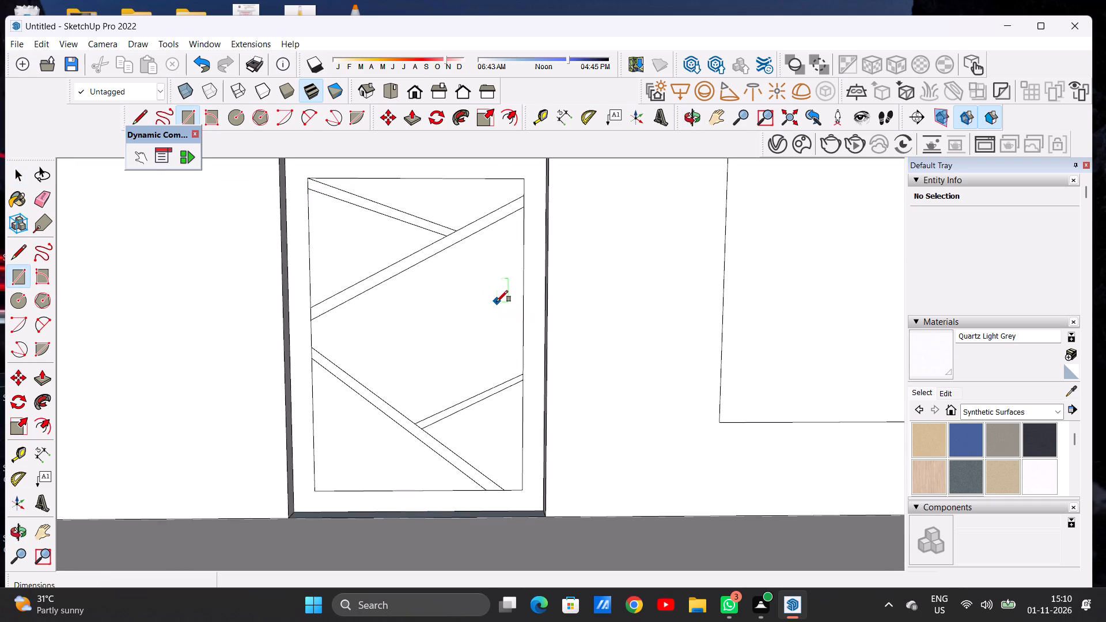
{"action": "left_click", "coordinate": [495, 302]}
{"action": "left_click", "coordinate": [506, 301]}
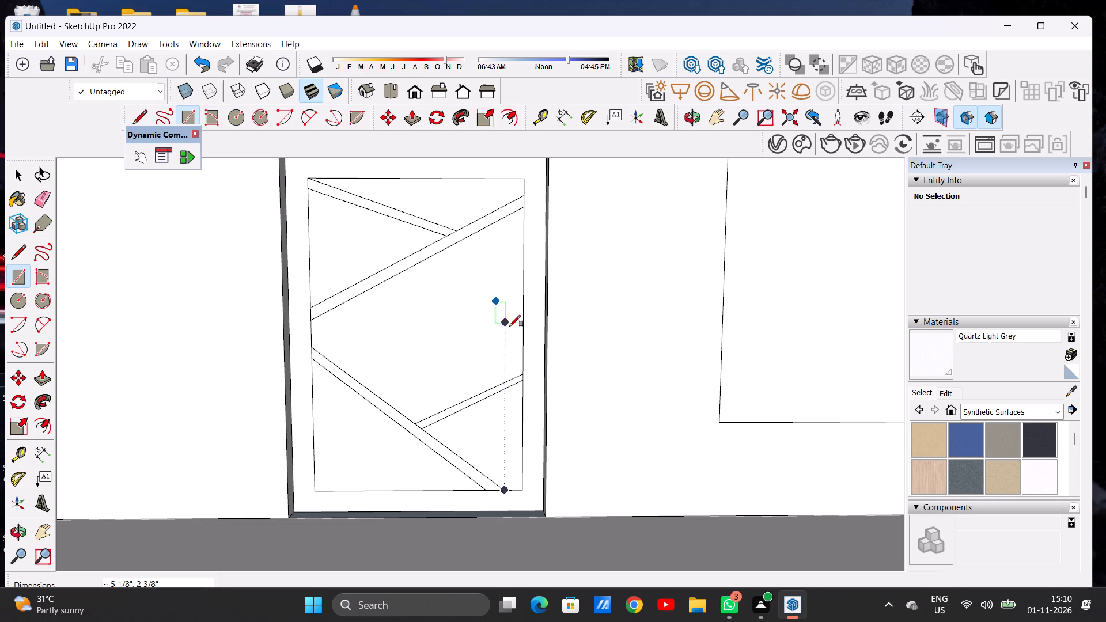
{"action": "scroll", "coordinate": [507, 361], "scroll_direction": "up", "scroll_amount": 5}
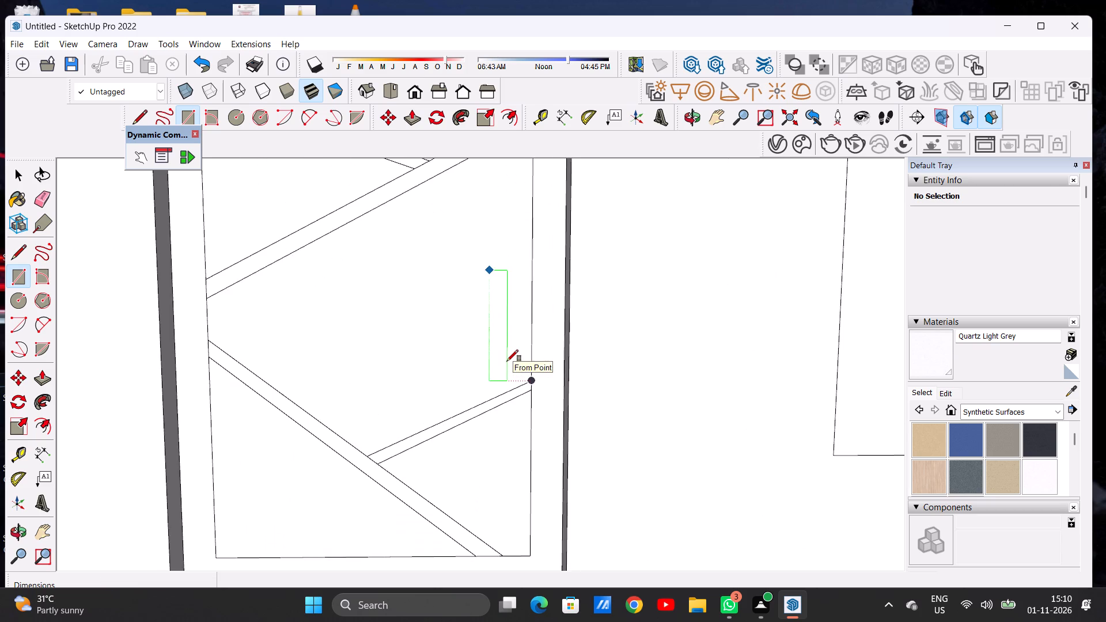
{"action": "left_click", "coordinate": [505, 363]}
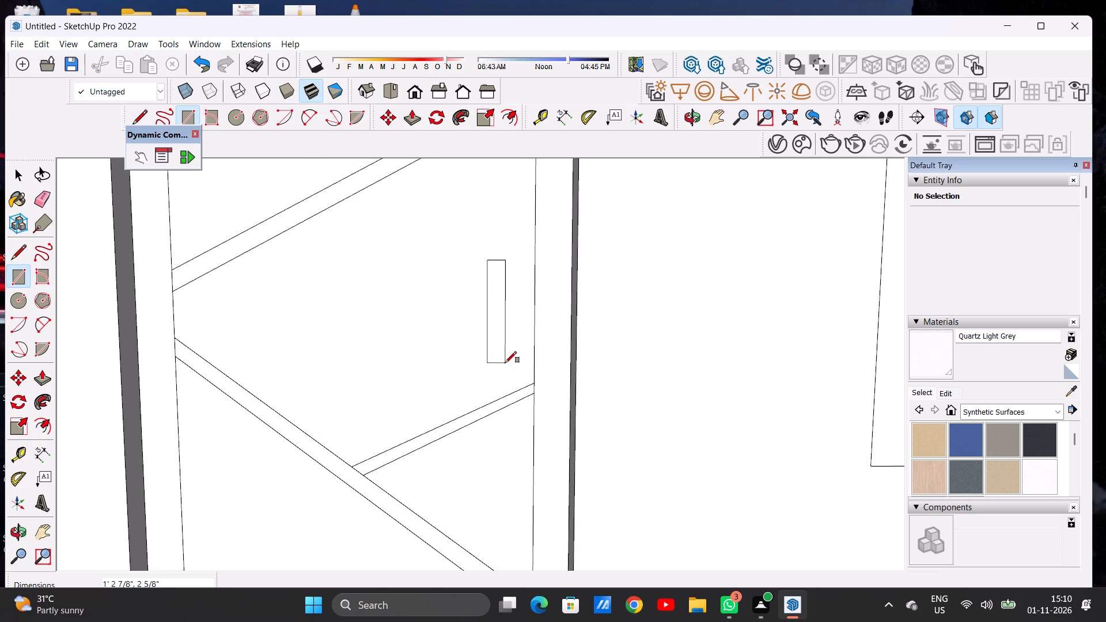
{"action": "key", "text": "space"}
Recess the window face beside the terrace door into the cross wall with Push/Pull.
{"action": "scroll", "coordinate": [474, 369], "scroll_direction": "down", "scroll_amount": 6}
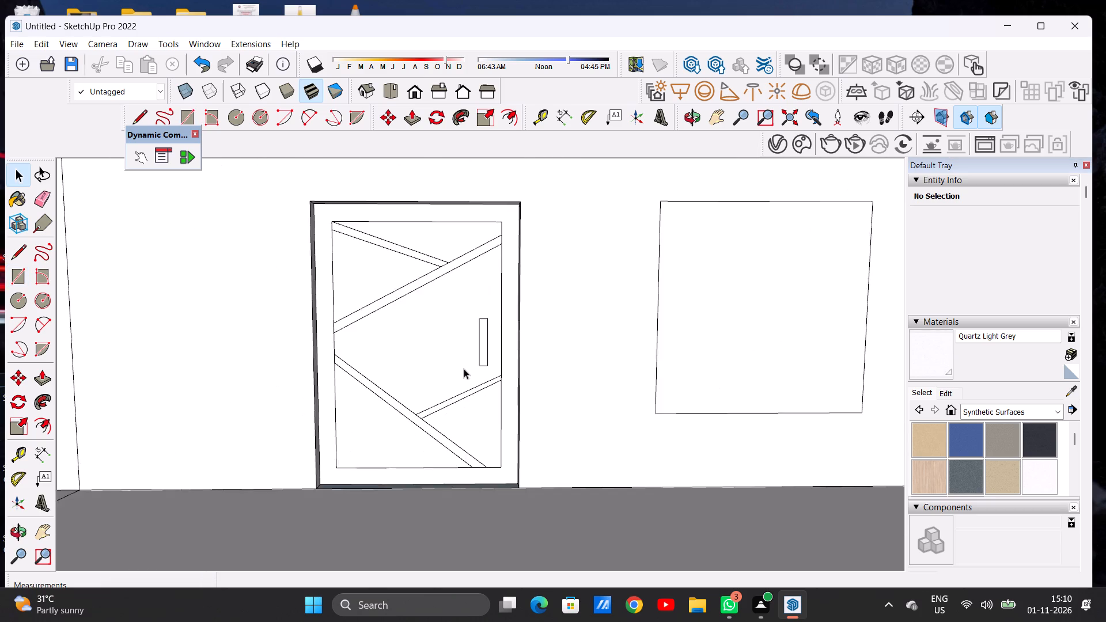
{"action": "scroll", "coordinate": [464, 369], "scroll_direction": "down", "scroll_amount": 19}
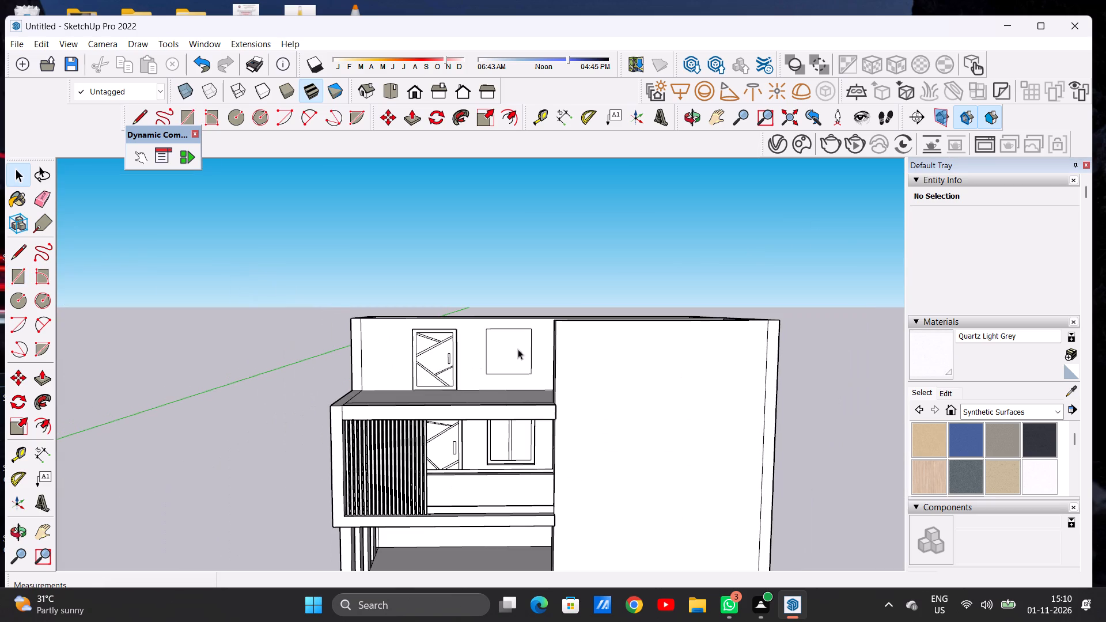
{"action": "scroll", "coordinate": [535, 331], "scroll_direction": "up", "scroll_amount": 14}
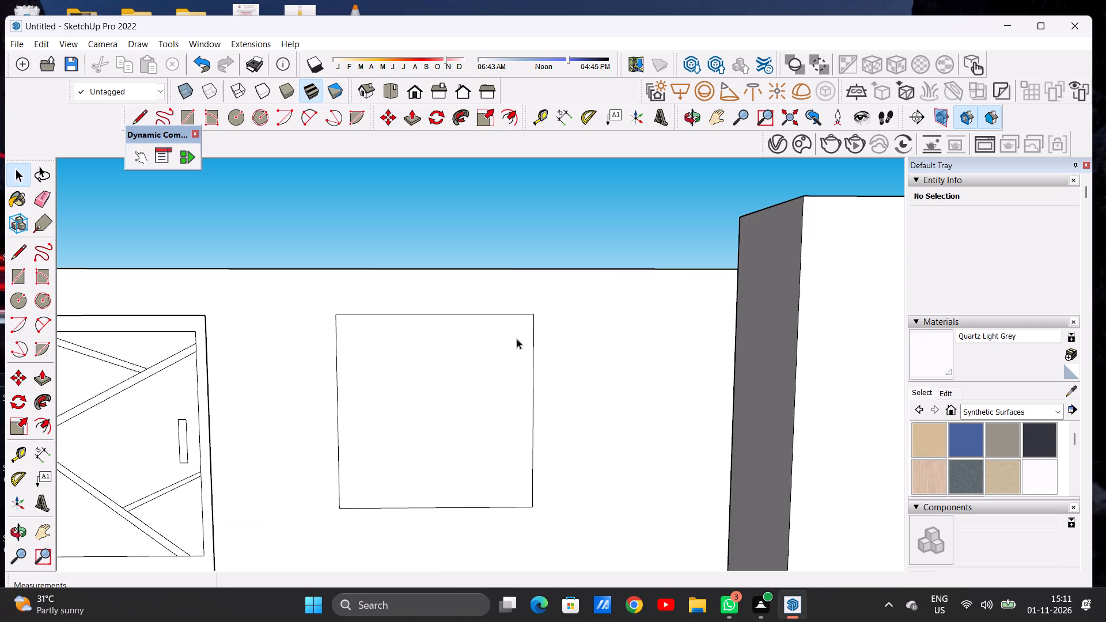
{"action": "key", "text": "p"}
{"action": "key", "text": "space"}
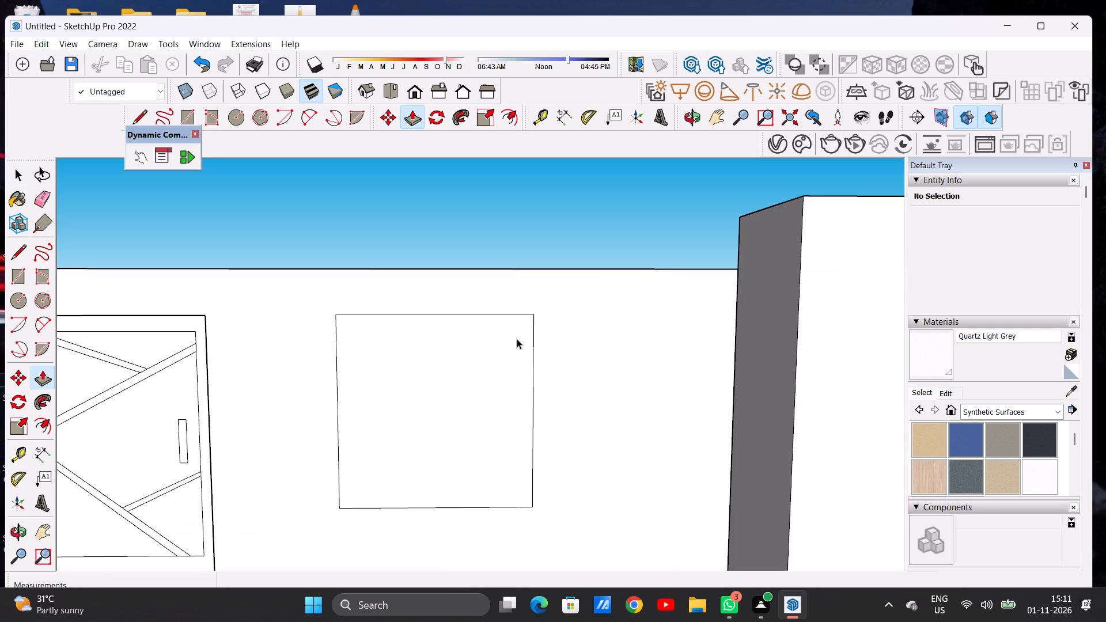
{"action": "scroll", "coordinate": [489, 344], "scroll_direction": "down", "scroll_amount": 13}
{"action": "scroll", "coordinate": [472, 334], "scroll_direction": "up", "scroll_amount": 1}
{"action": "scroll", "coordinate": [472, 334], "scroll_direction": "down", "scroll_amount": 4}
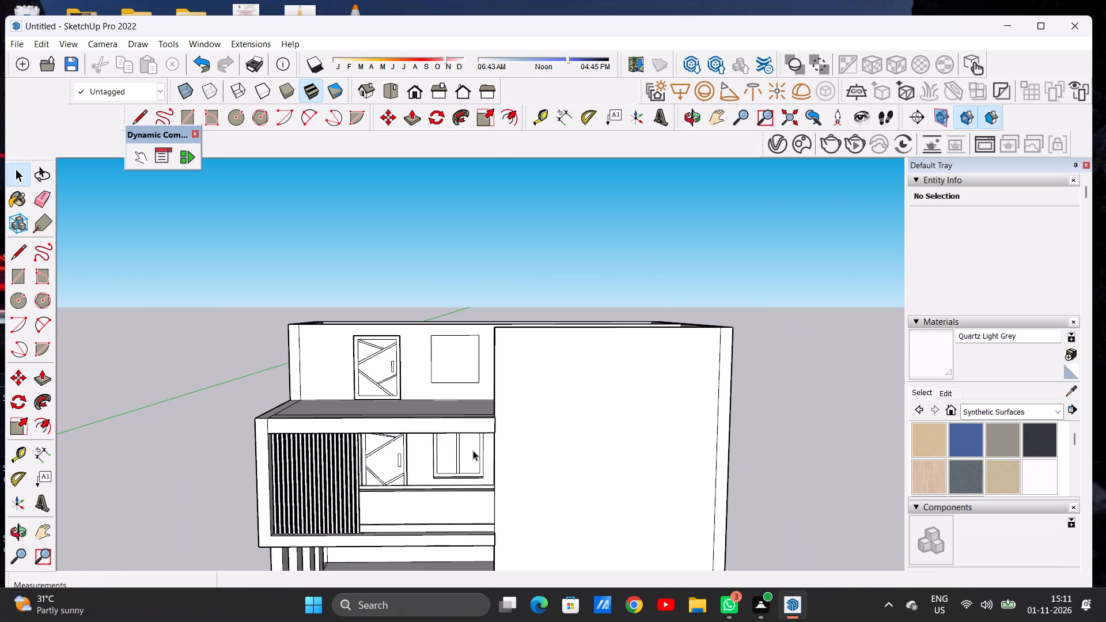
{"action": "scroll", "coordinate": [467, 329], "scroll_direction": "up", "scroll_amount": 6}
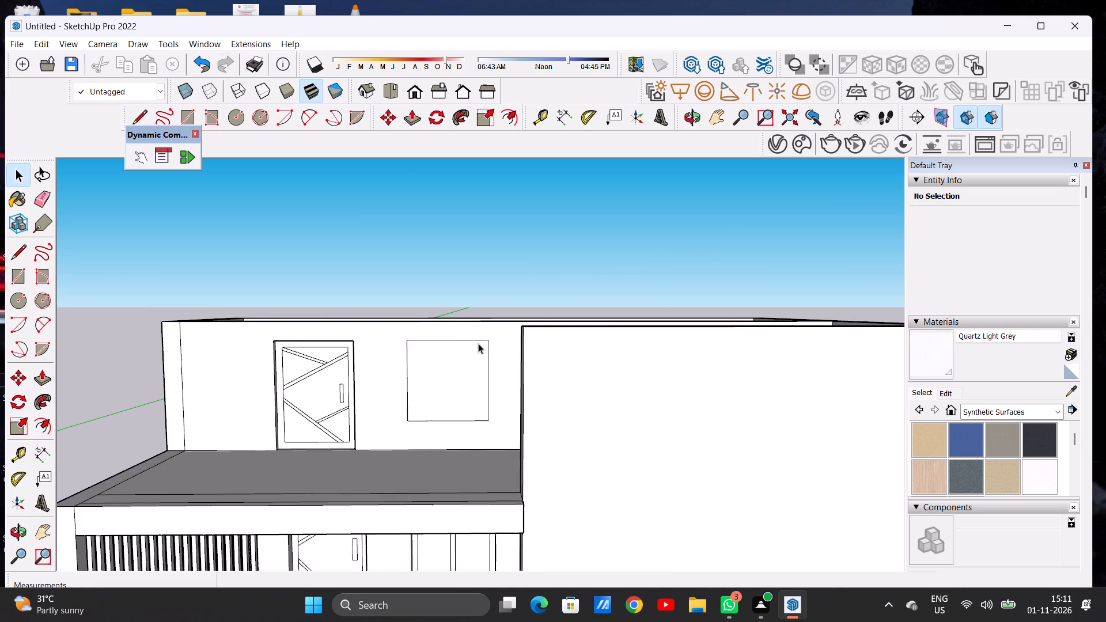
{"action": "scroll", "coordinate": [478, 343], "scroll_direction": "up", "scroll_amount": 9}
{"action": "scroll", "coordinate": [478, 343], "scroll_direction": "down", "scroll_amount": 1}
{"action": "scroll", "coordinate": [478, 343], "scroll_direction": "up", "scroll_amount": 1}
{"action": "key", "text": "p"}
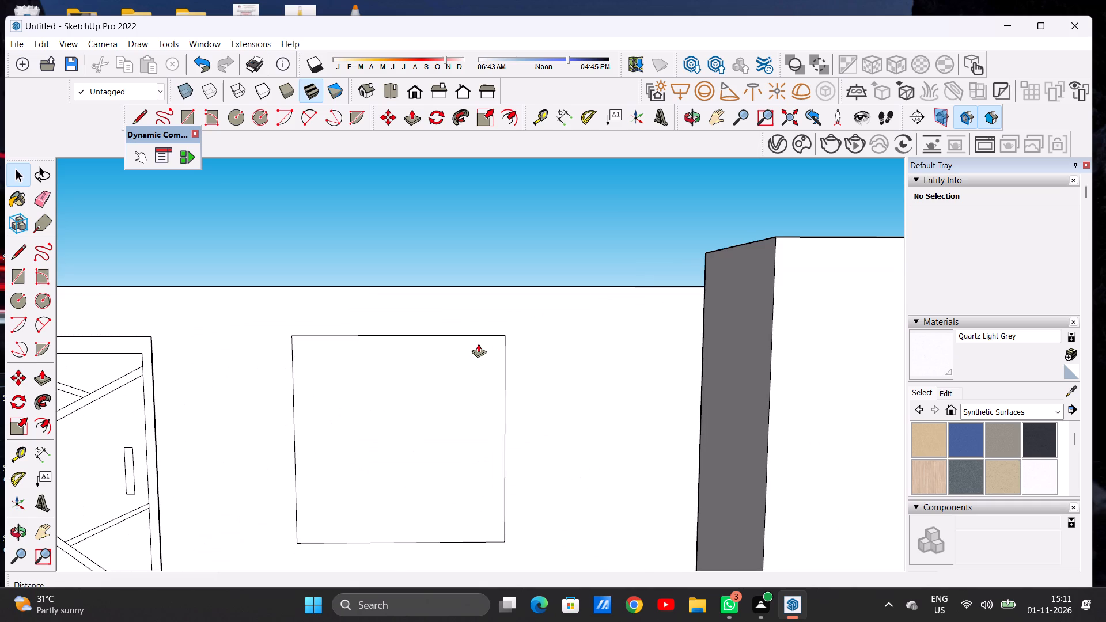
{"action": "scroll", "coordinate": [388, 399], "scroll_direction": "up", "scroll_amount": 3}
{"action": "left_click", "coordinate": [388, 399]}
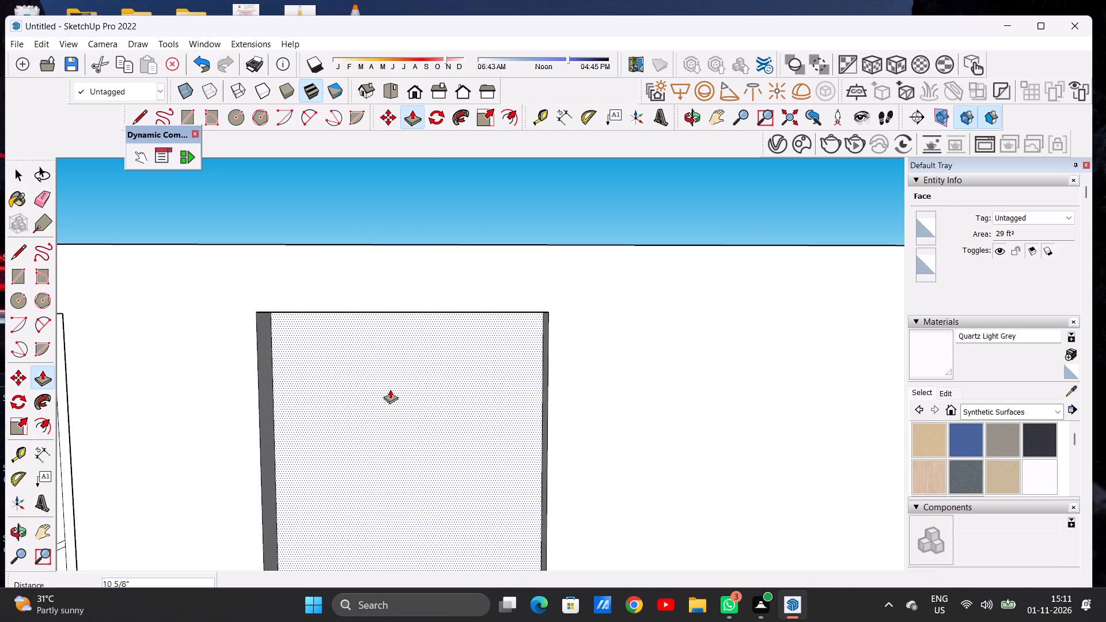
{"action": "left_click", "coordinate": [389, 390]}
{"action": "key", "text": "space"}
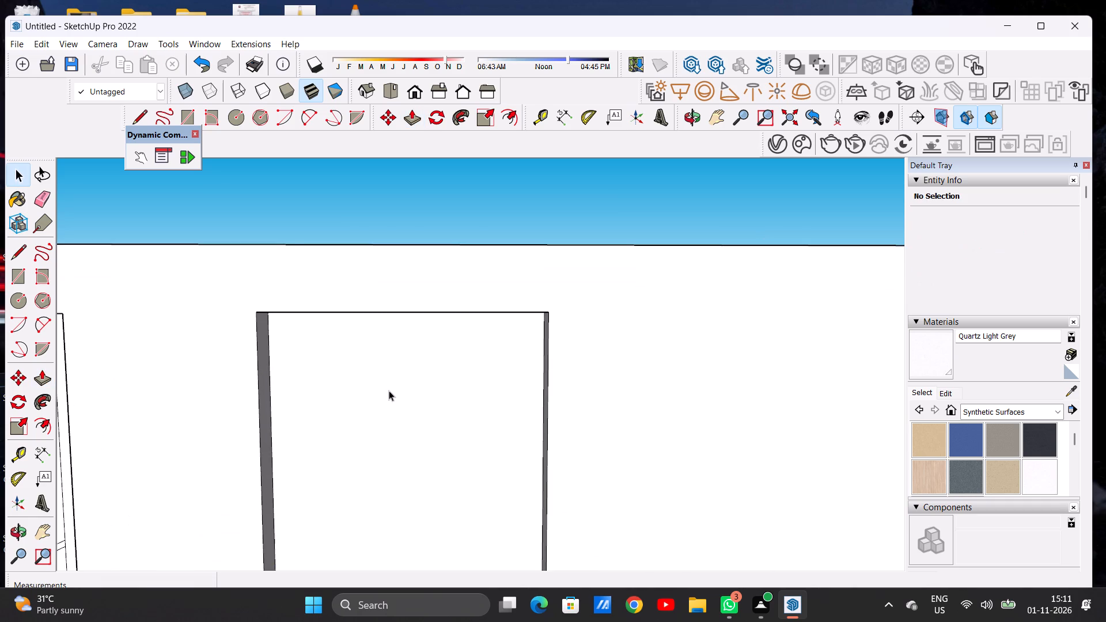
Offset the recessed window face's outline inward by about 4 7/16" to form the frame.
{"action": "scroll", "coordinate": [376, 390], "scroll_direction": "down", "scroll_amount": 10}
{"action": "middle_click_drag", "start_coordinate": [392, 405], "coordinate": [389, 396]}
{"action": "scroll", "coordinate": [408, 406], "scroll_direction": "up", "scroll_amount": 2}
{"action": "scroll", "coordinate": [408, 406], "scroll_direction": "down", "scroll_amount": 1}
{"action": "scroll", "coordinate": [408, 406], "scroll_direction": "up", "scroll_amount": 2}
{"action": "type", "text": "OF"}
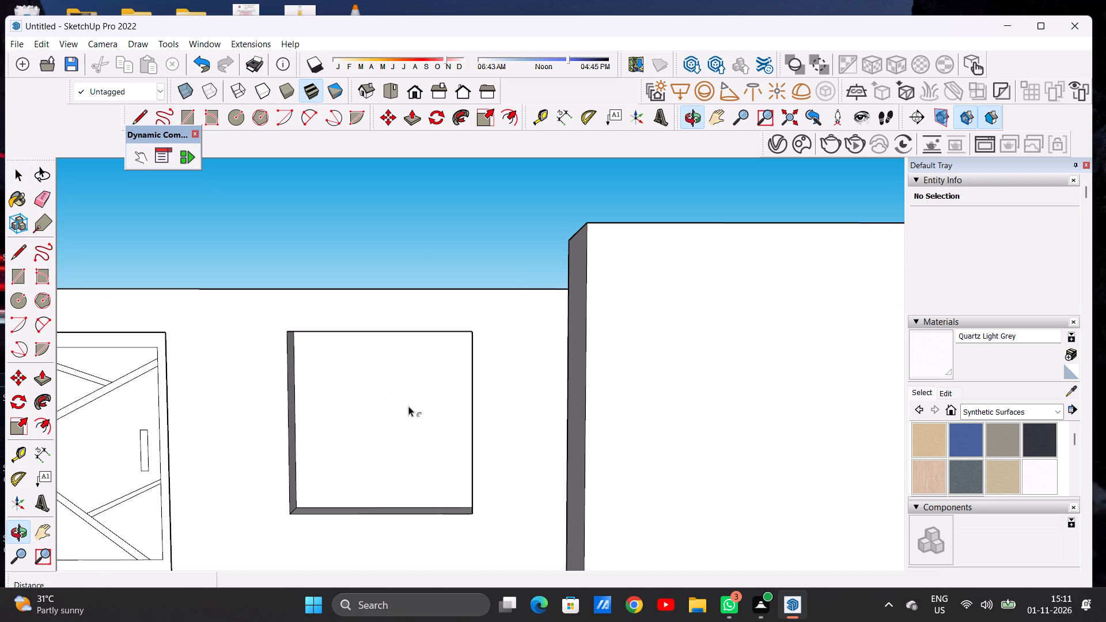
{"action": "scroll", "coordinate": [343, 344], "scroll_direction": "up", "scroll_amount": 4}
{"action": "left_click", "coordinate": [343, 344]}
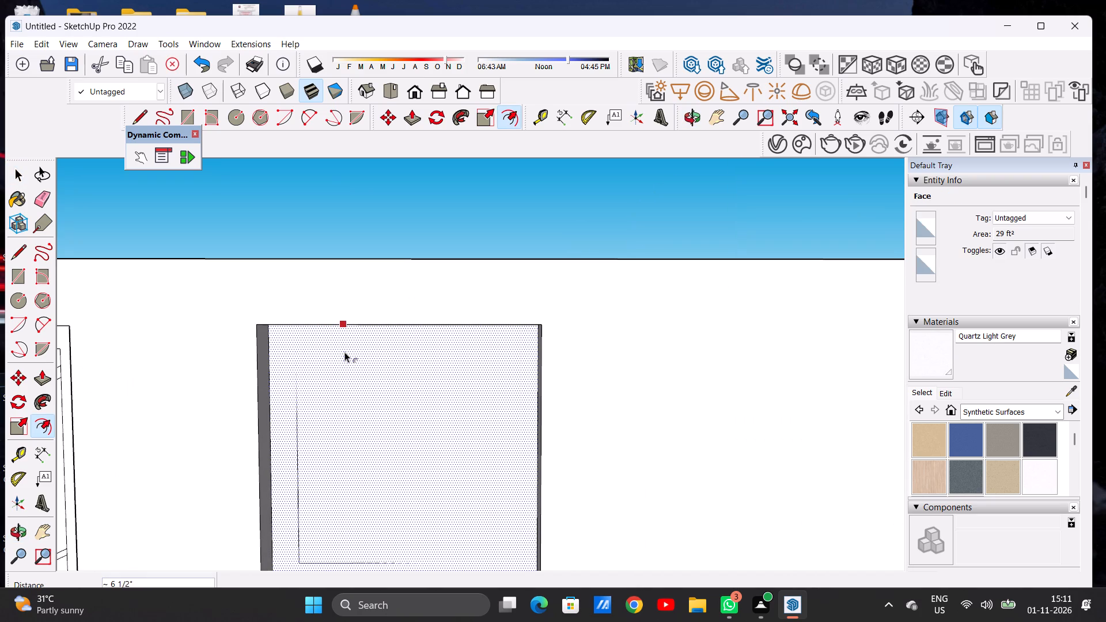
{"action": "left_click", "coordinate": [338, 343]}
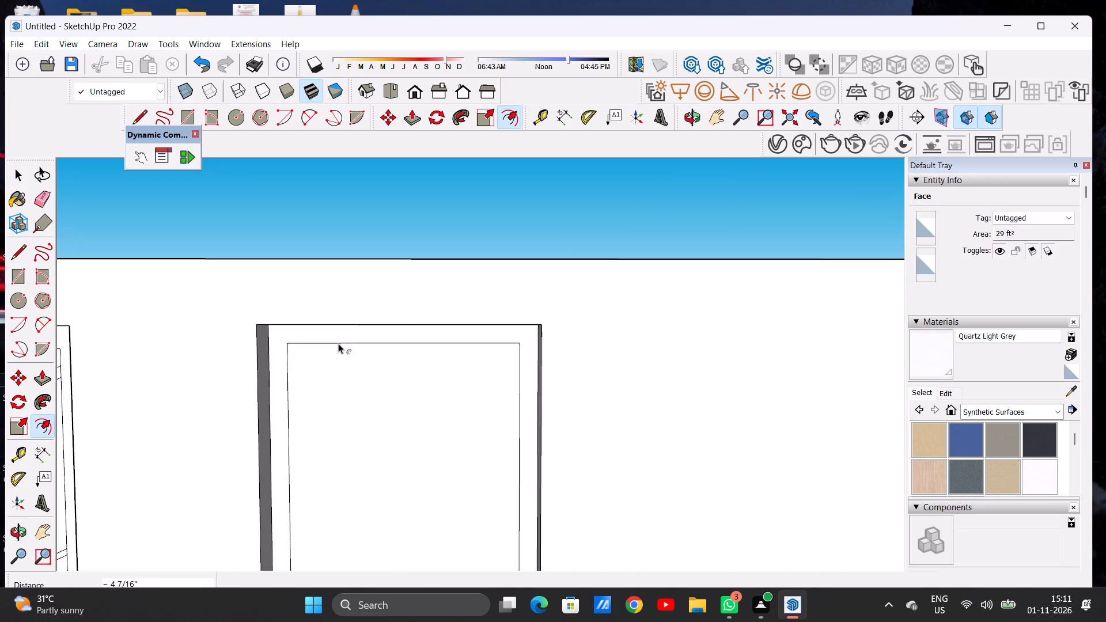
{"action": "key", "text": "space"}
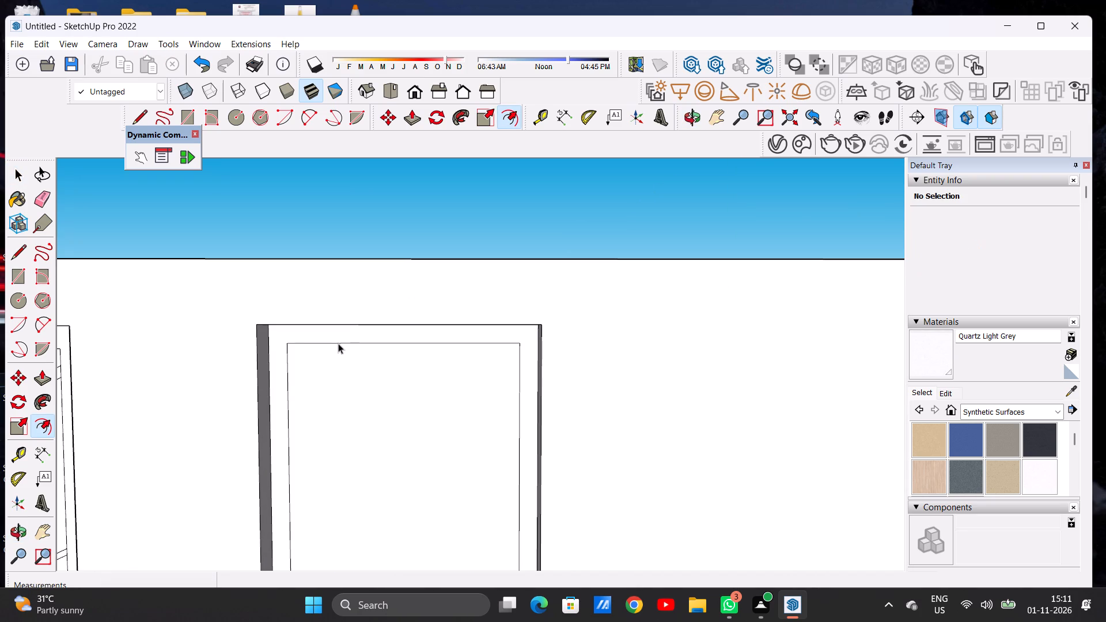
In front view, draw a vertical line about 4' 8" long between the window's inner top and bottom edges, slightly left of centre.
{"action": "scroll", "coordinate": [341, 367], "scroll_direction": "down", "scroll_amount": 20}
{"action": "scroll", "coordinate": [341, 367], "scroll_direction": "down", "scroll_amount": 3}
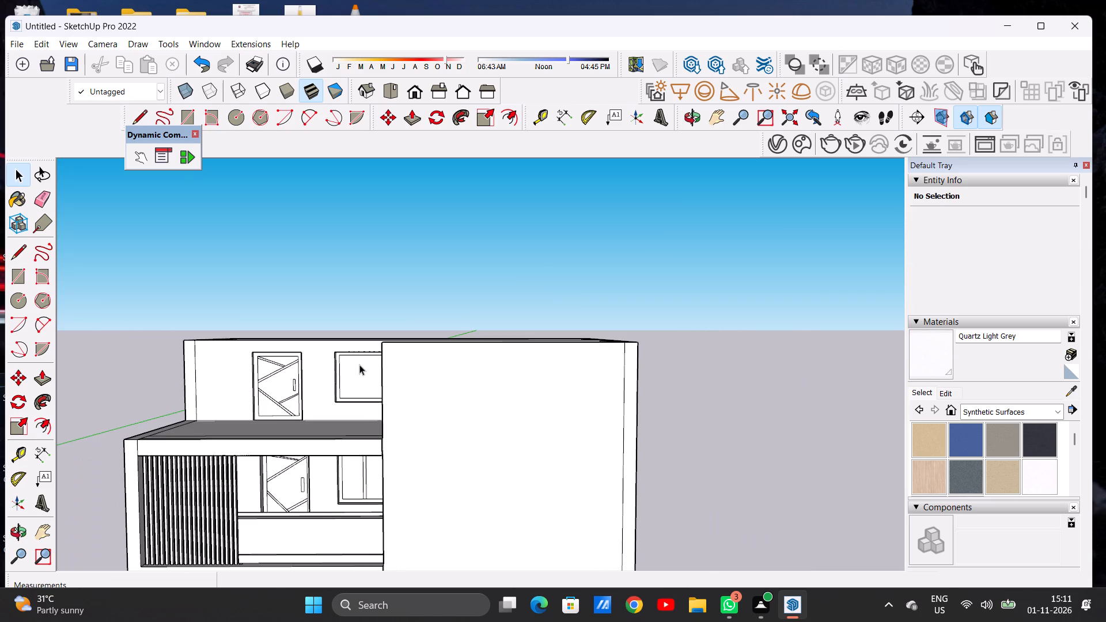
{"action": "scroll", "coordinate": [355, 373], "scroll_direction": "up", "scroll_amount": 7}
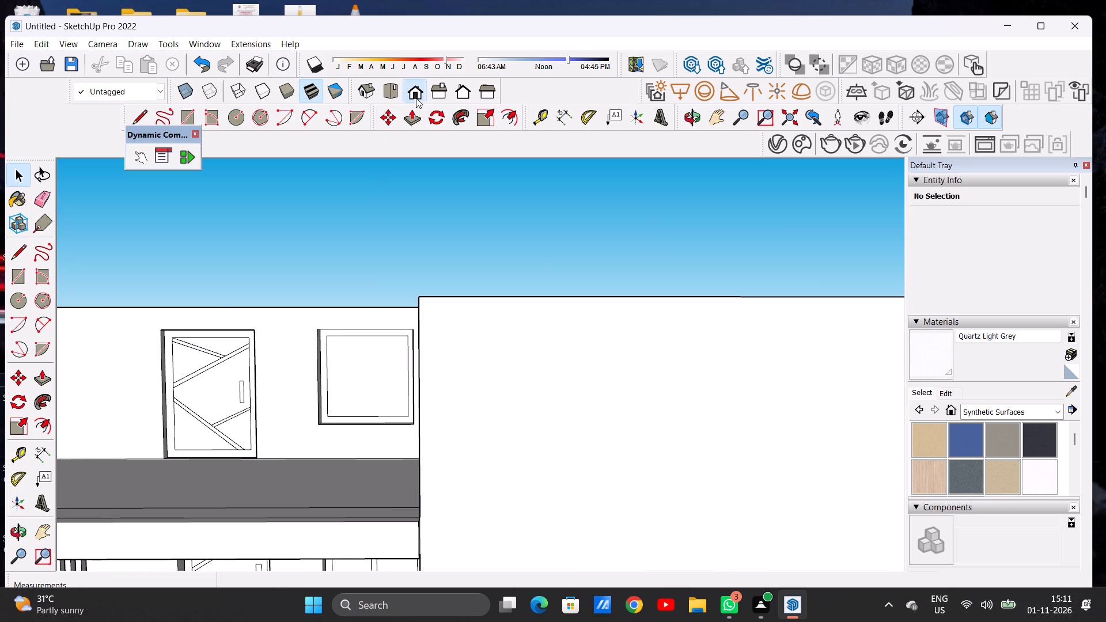
{"action": "left_click", "coordinate": [416, 98]}
{"action": "scroll", "coordinate": [446, 348], "scroll_direction": "down", "scroll_amount": 5}
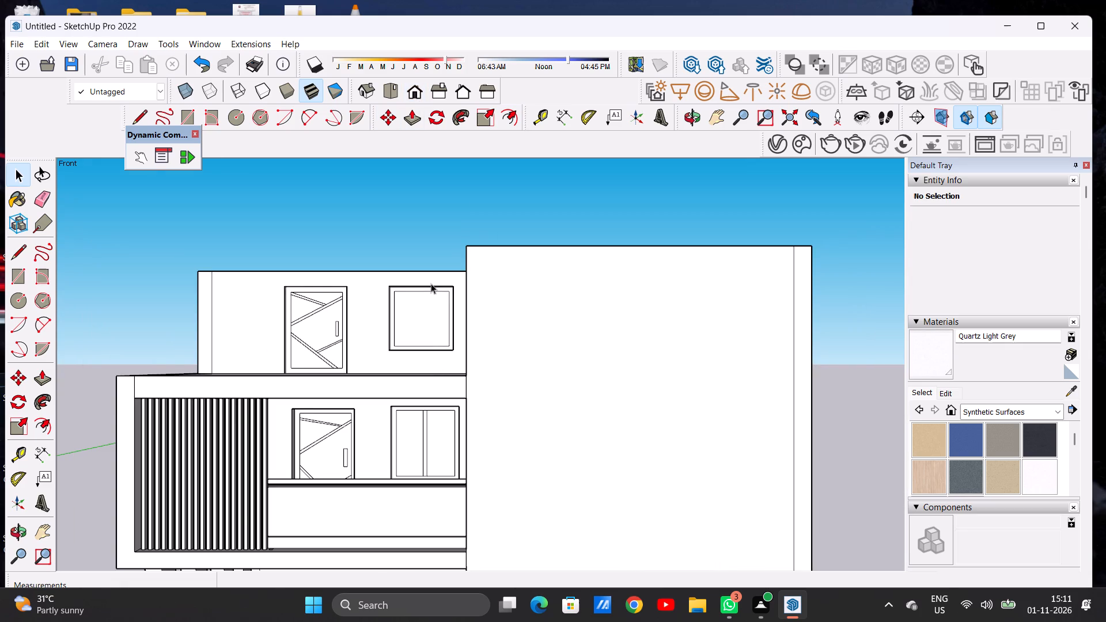
{"action": "scroll", "coordinate": [431, 283], "scroll_direction": "up", "scroll_amount": 15}
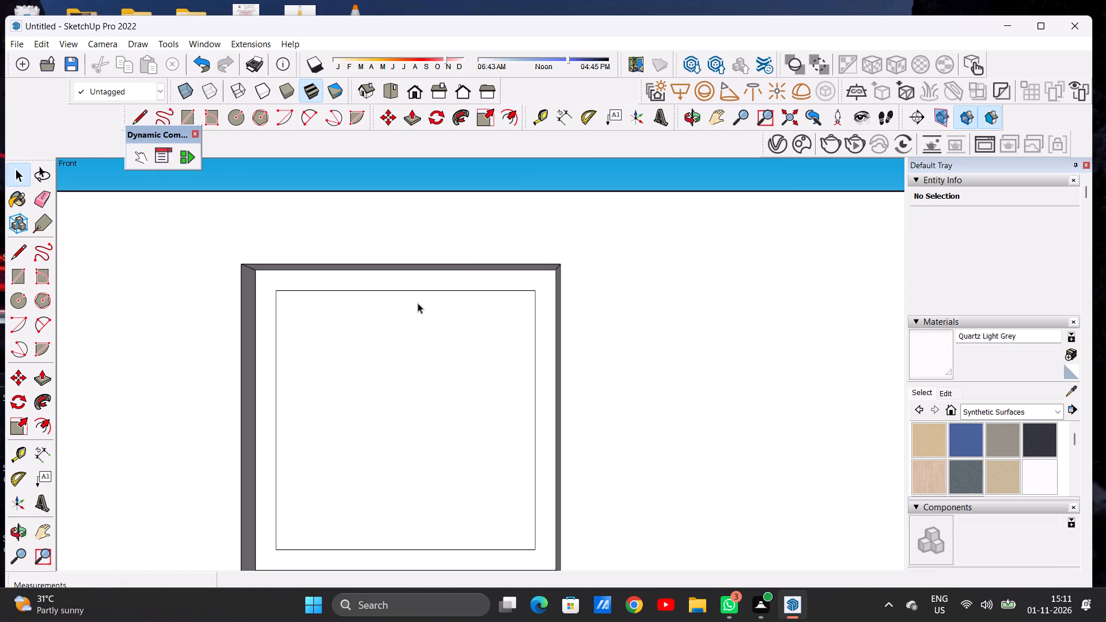
{"action": "key", "text": "l"}
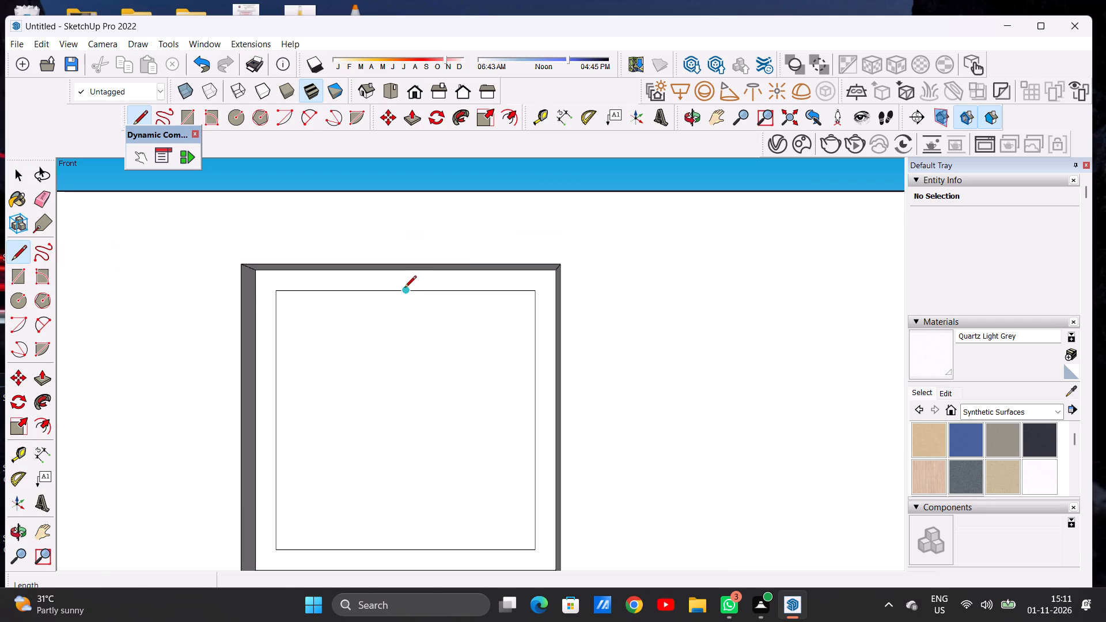
{"action": "left_click", "coordinate": [395, 291]}
{"action": "left_click", "coordinate": [399, 548]}
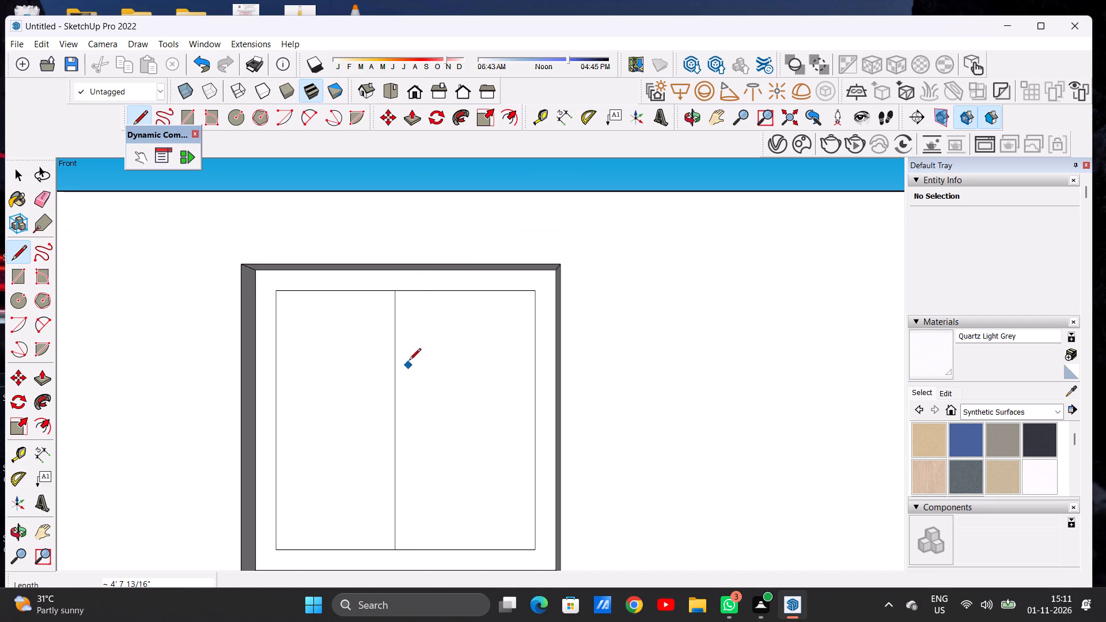
Draw a second vertical line about 4' 8" long, just right of the first, between the window's inner top and bottom edges to form the mullion.
{"action": "left_click", "coordinate": [415, 289]}
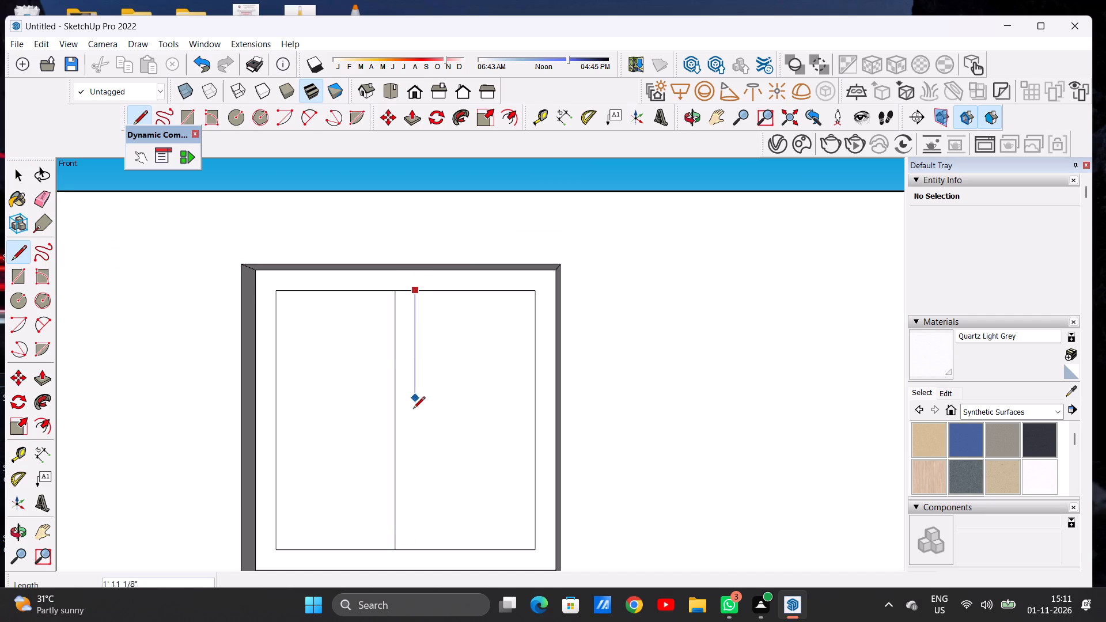
{"action": "left_click", "coordinate": [418, 547]}
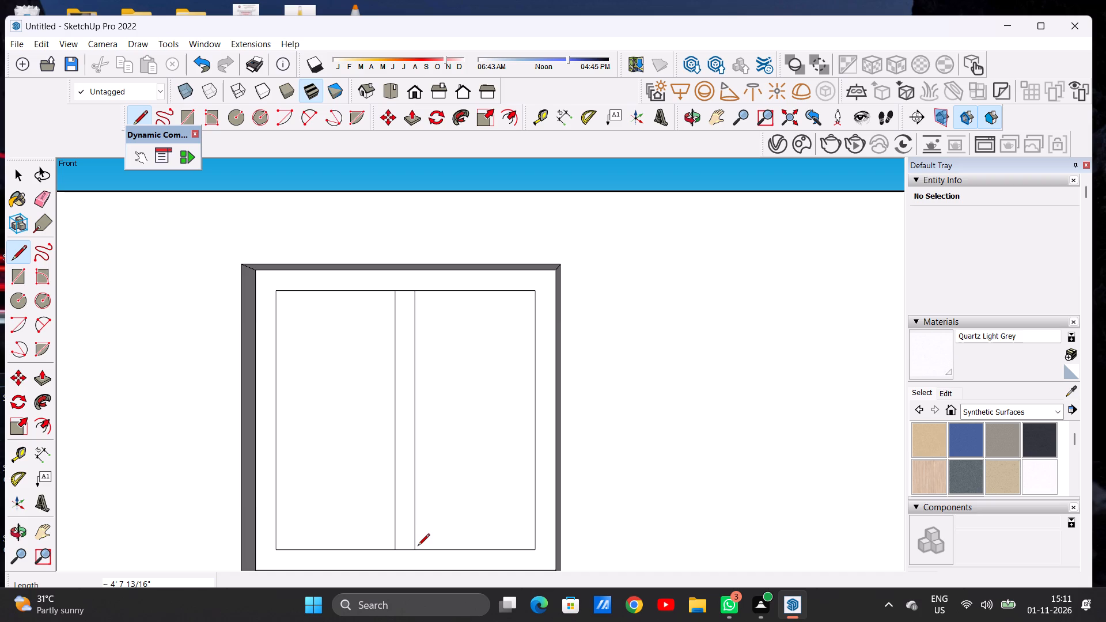
{"action": "key", "text": "space"}
Examine the terrace cross wall's door and window together with the building's front and slatted balcony from different distances and angles.
{"action": "scroll", "coordinate": [394, 511], "scroll_direction": "down", "scroll_amount": 11}
{"action": "scroll", "coordinate": [417, 496], "scroll_direction": "up", "scroll_amount": 1}
{"action": "scroll", "coordinate": [417, 496], "scroll_direction": "down", "scroll_amount": 5}
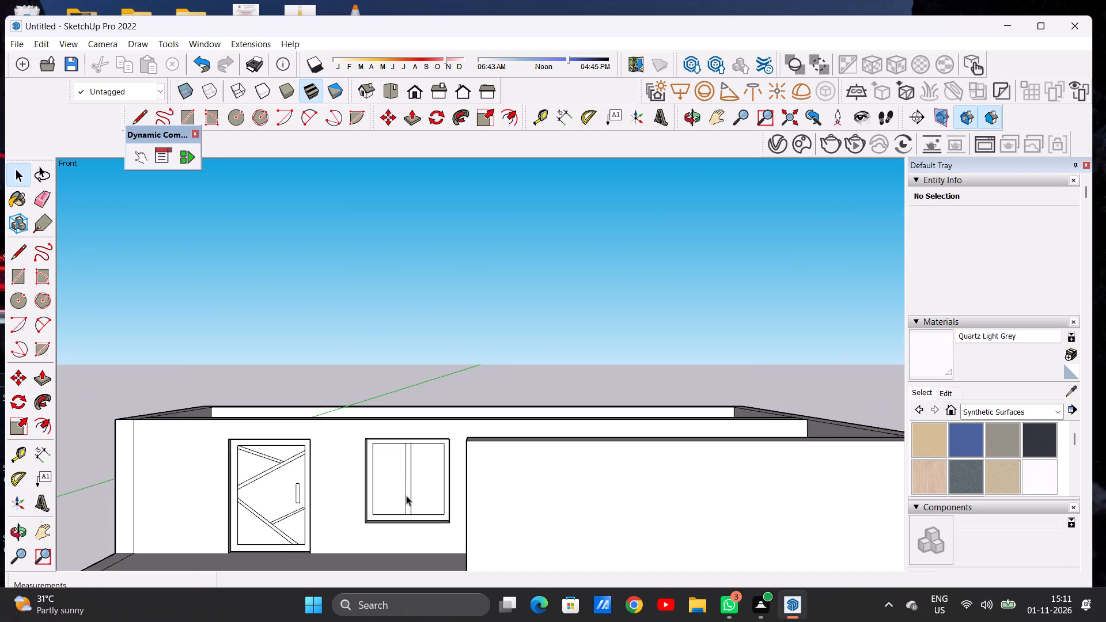
{"action": "scroll", "coordinate": [406, 495], "scroll_direction": "down", "scroll_amount": 19}
{"action": "scroll", "coordinate": [403, 501], "scroll_direction": "up", "scroll_amount": 6}
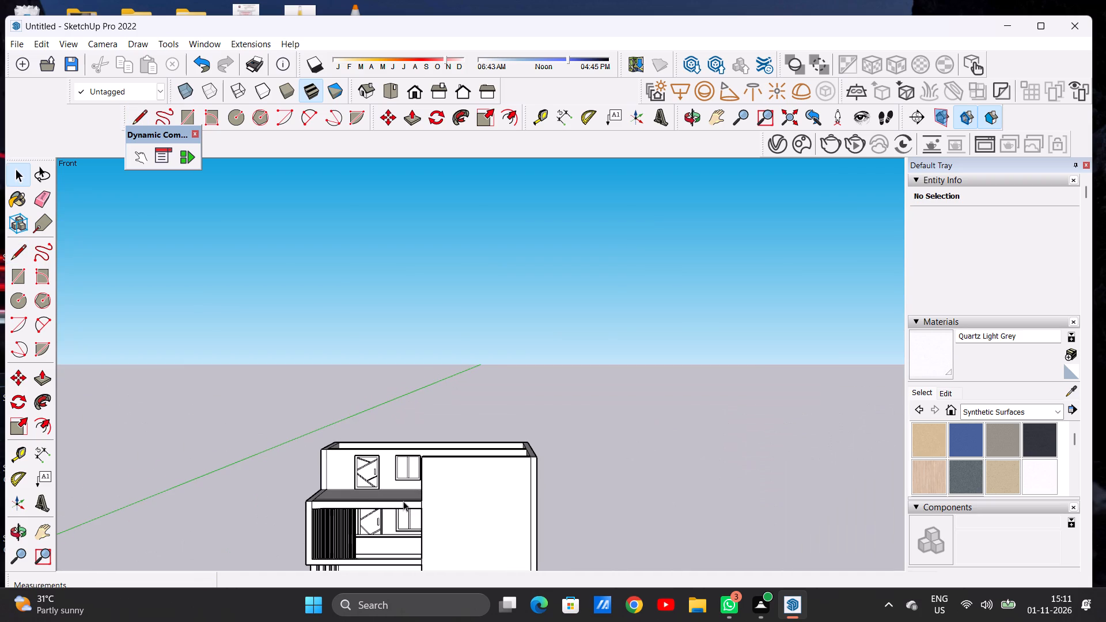
{"action": "scroll", "coordinate": [370, 477], "scroll_direction": "up", "scroll_amount": 8}
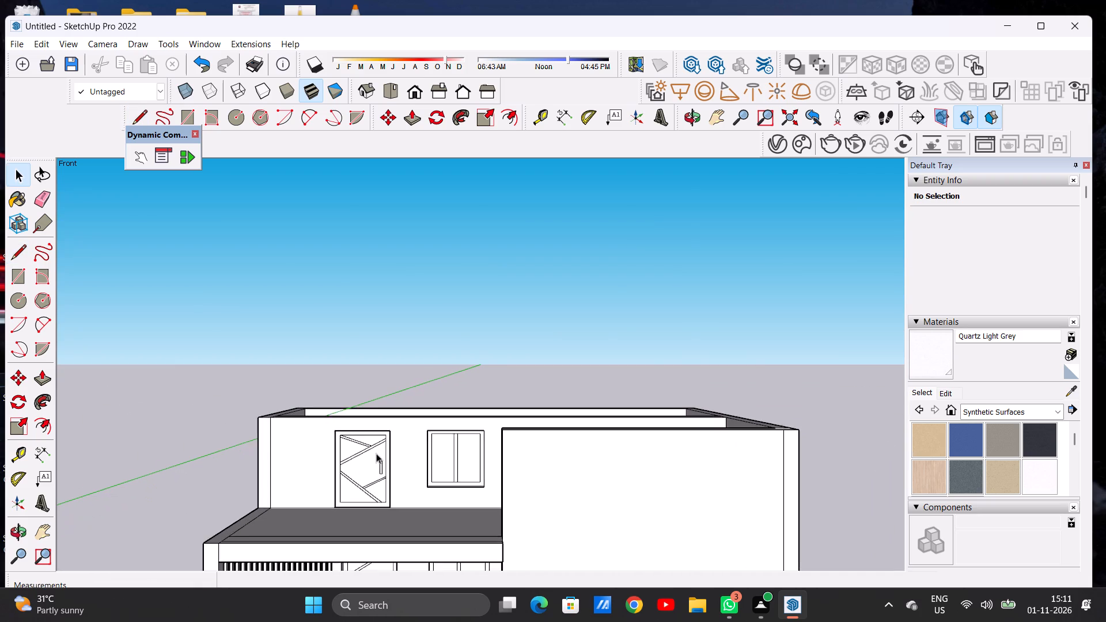
{"action": "scroll", "coordinate": [376, 453], "scroll_direction": "up", "scroll_amount": 1}
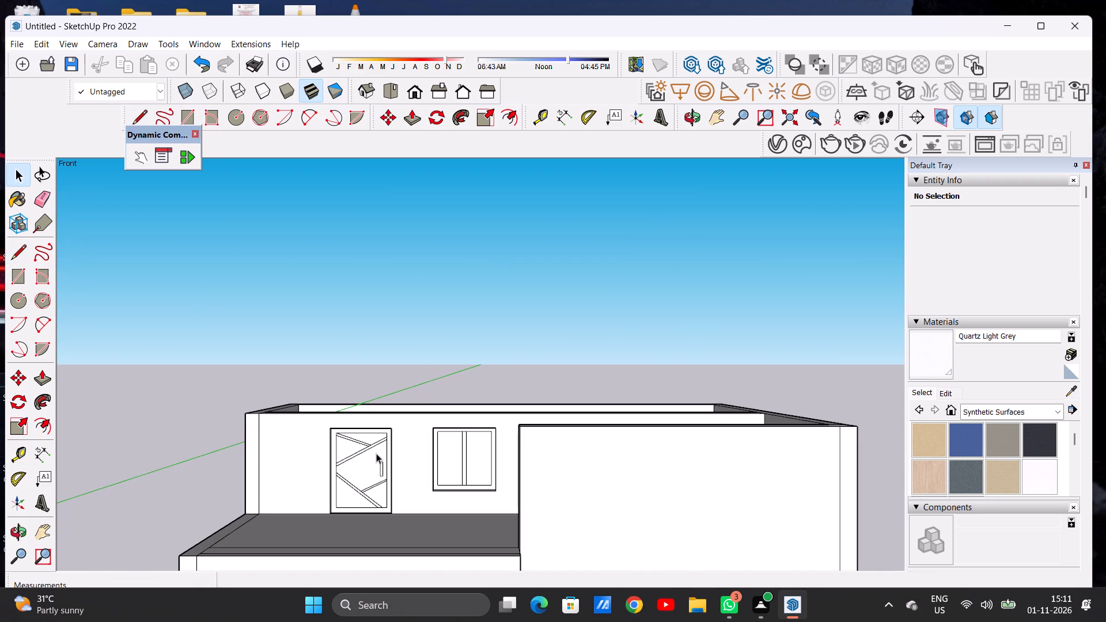
{"action": "scroll", "coordinate": [376, 453], "scroll_direction": "up", "scroll_amount": 11}
{"action": "scroll", "coordinate": [376, 453], "scroll_direction": "down", "scroll_amount": 13}
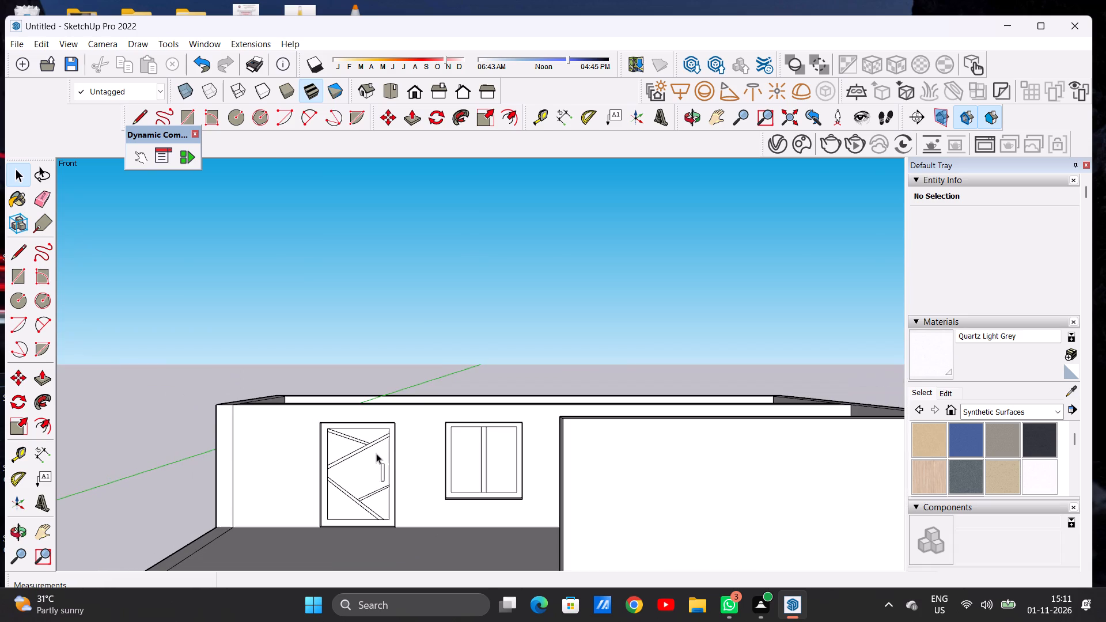
{"action": "scroll", "coordinate": [376, 453], "scroll_direction": "down", "scroll_amount": 5}
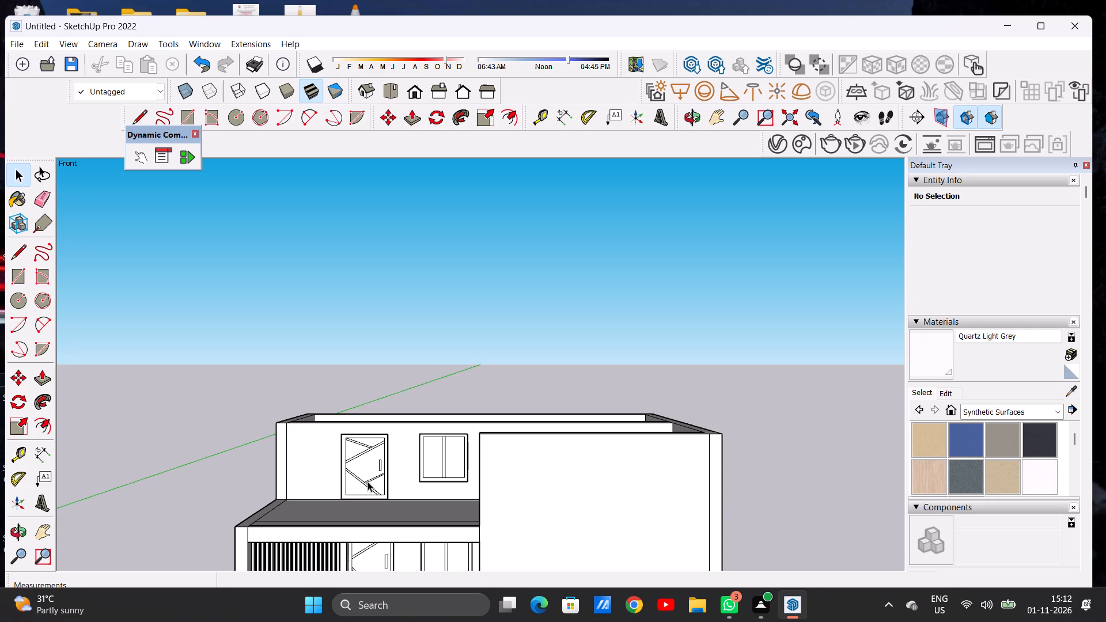
{"action": "scroll", "coordinate": [367, 503], "scroll_direction": "down", "scroll_amount": 5}
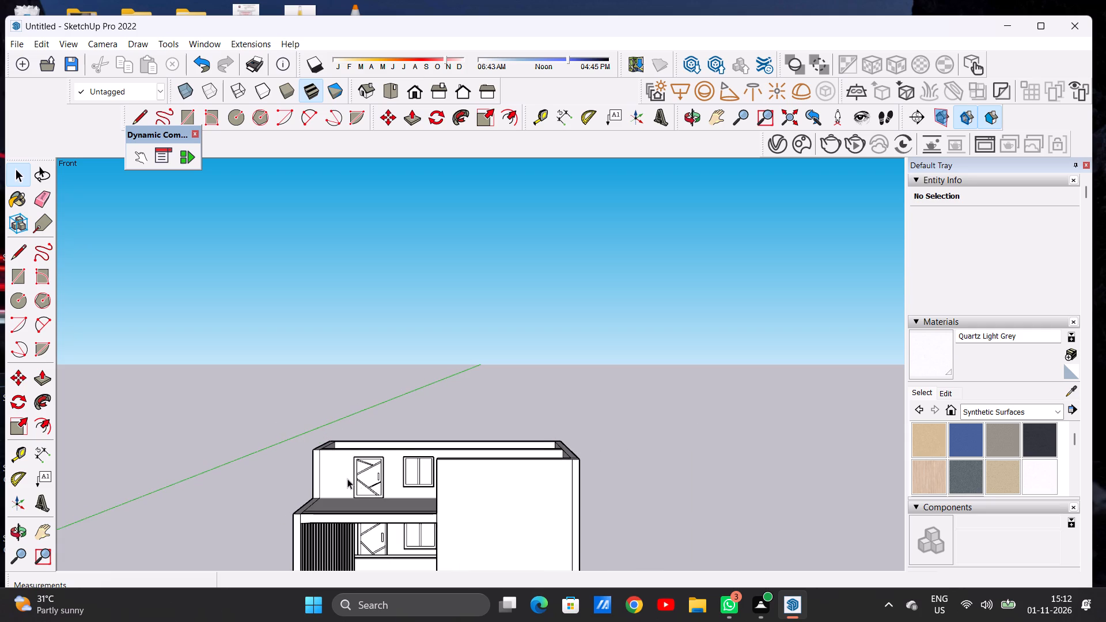
{"action": "scroll", "coordinate": [347, 477], "scroll_direction": "down", "scroll_amount": 5}
{"action": "middle_click_drag", "start_coordinate": [355, 486], "coordinate": [373, 465]}
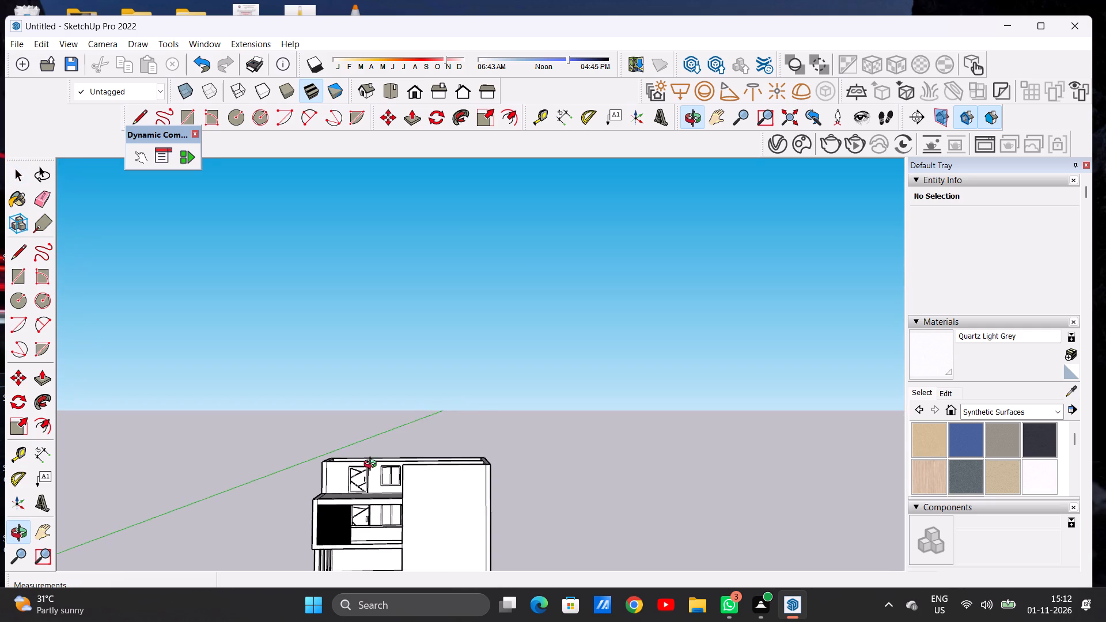
{"action": "middle_click_drag", "start_coordinate": [373, 465], "coordinate": [385, 470]}
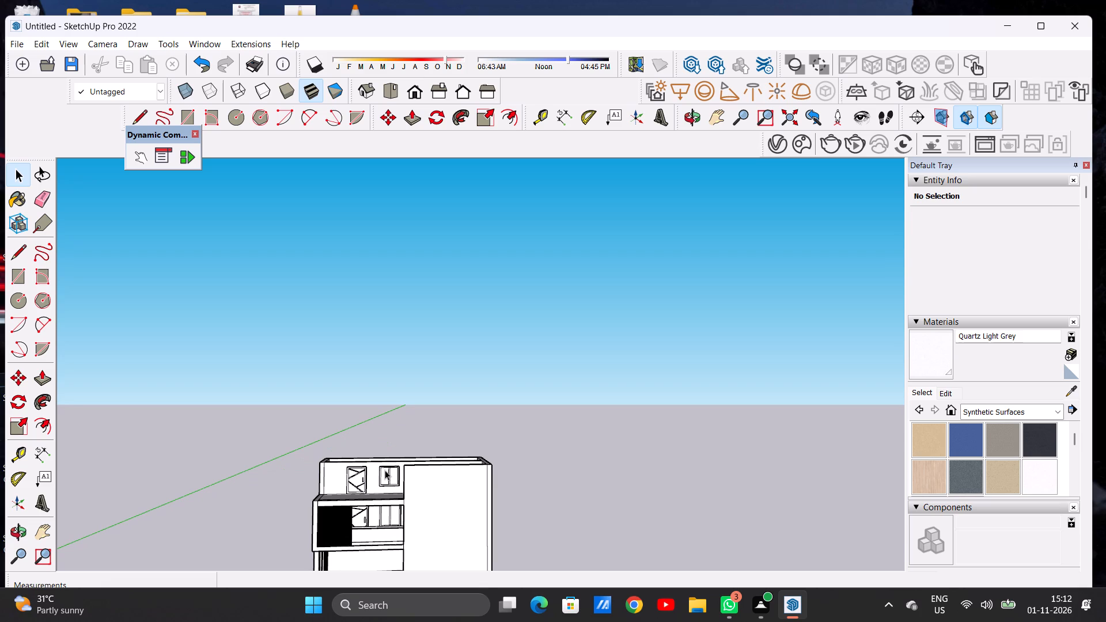
{"action": "scroll", "coordinate": [385, 470], "scroll_direction": "down", "scroll_amount": 6}
{"action": "scroll", "coordinate": [385, 470], "scroll_direction": "up", "scroll_amount": 3}
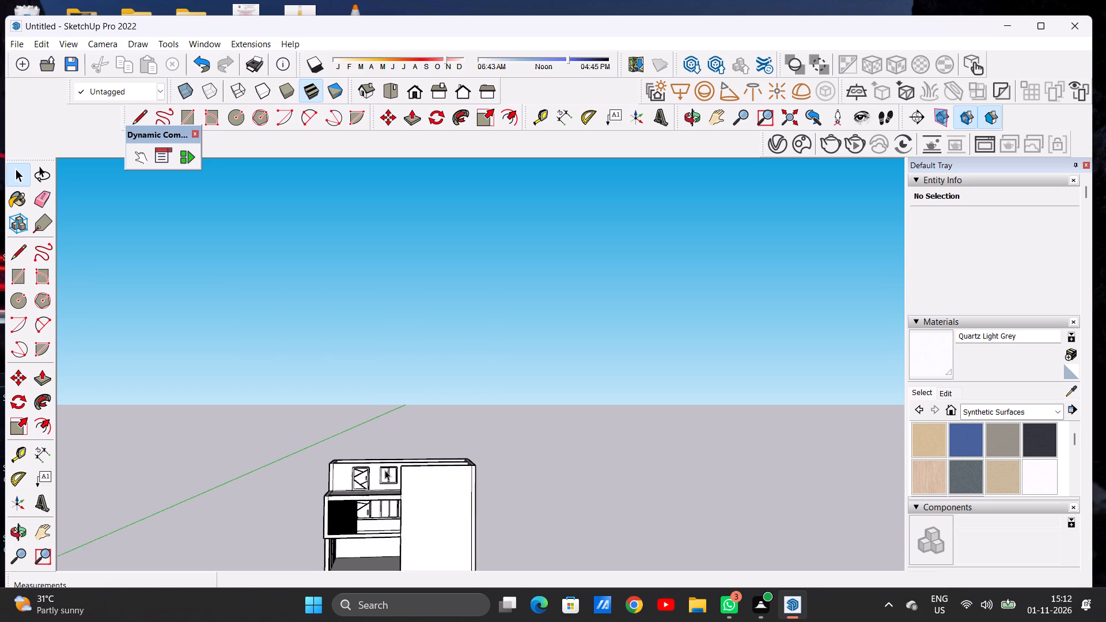
{"action": "scroll", "coordinate": [385, 470], "scroll_direction": "up", "scroll_amount": 17}
{"action": "middle_click_drag", "start_coordinate": [368, 473], "coordinate": [353, 472]}
{"action": "middle_click", "coordinate": [353, 472]}
{"action": "scroll", "coordinate": [354, 472], "scroll_direction": "down", "scroll_amount": 2}
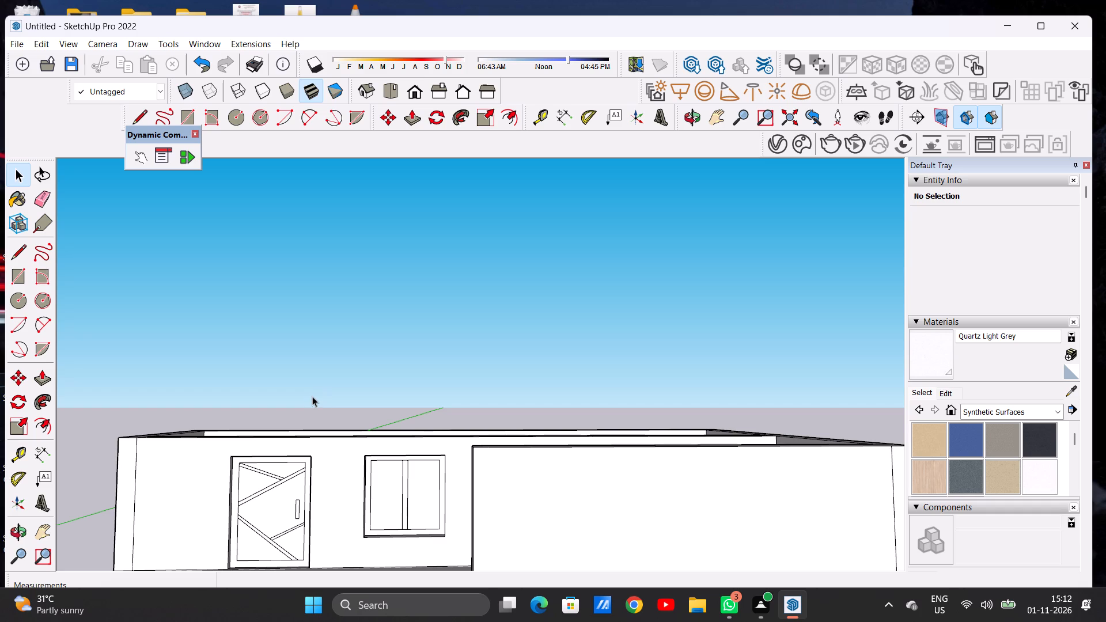
{"action": "scroll", "coordinate": [287, 409], "scroll_direction": "down", "scroll_amount": 3}
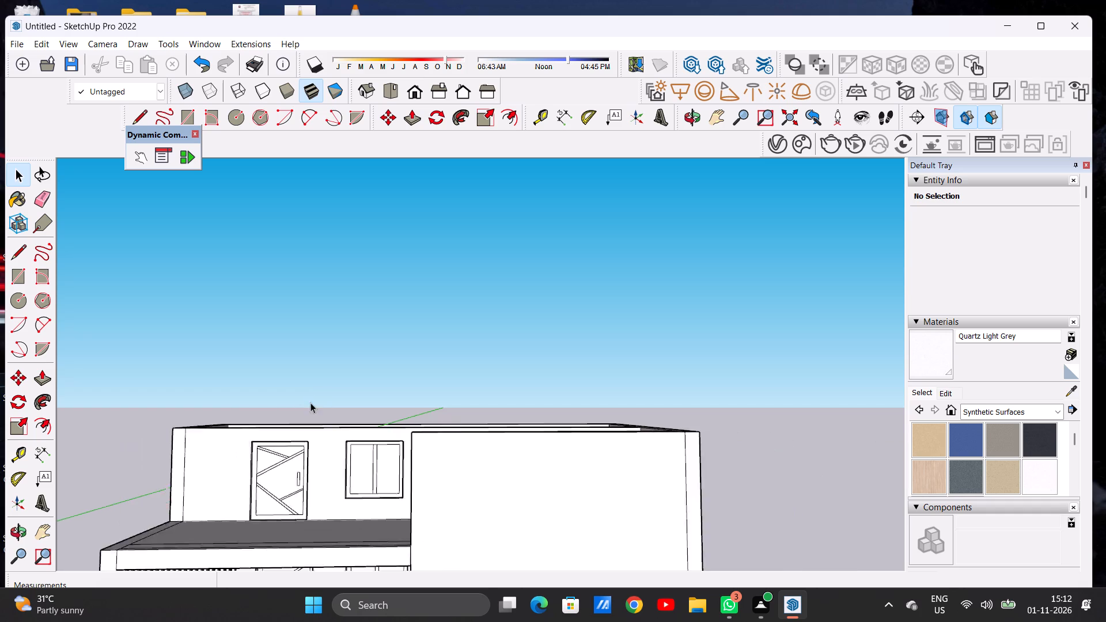
{"action": "scroll", "coordinate": [310, 403], "scroll_direction": "down", "scroll_amount": 8}
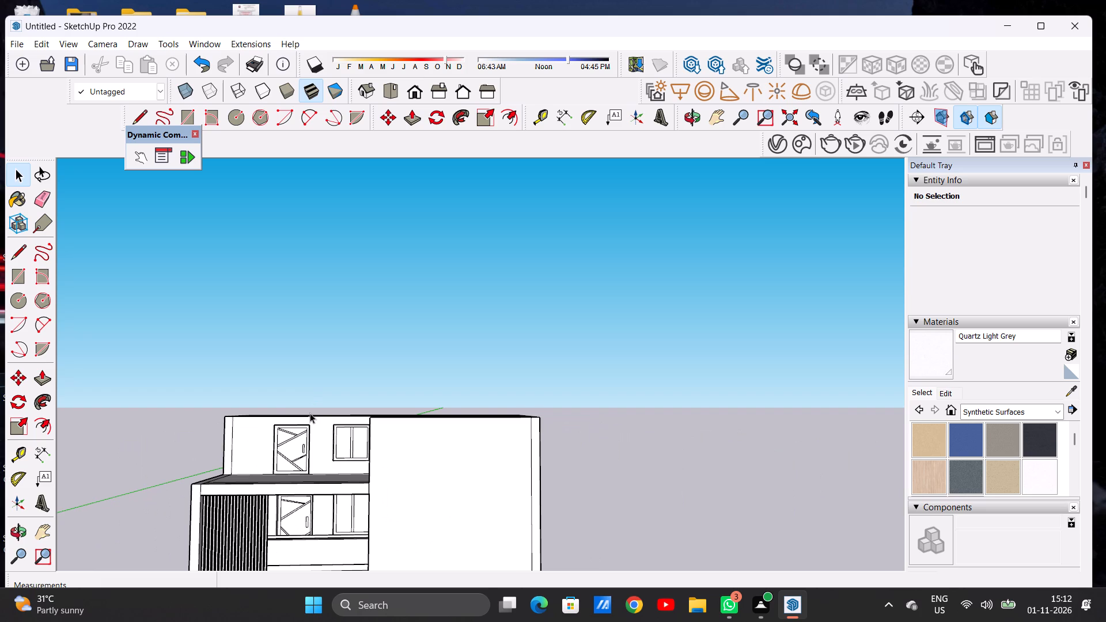
{"action": "scroll", "coordinate": [320, 415], "scroll_direction": "down", "scroll_amount": 6}
{"action": "scroll", "coordinate": [312, 513], "scroll_direction": "up", "scroll_amount": 1}
{"action": "scroll", "coordinate": [312, 513], "scroll_direction": "down", "scroll_amount": 1}
{"action": "scroll", "coordinate": [312, 513], "scroll_direction": "up", "scroll_amount": 4}
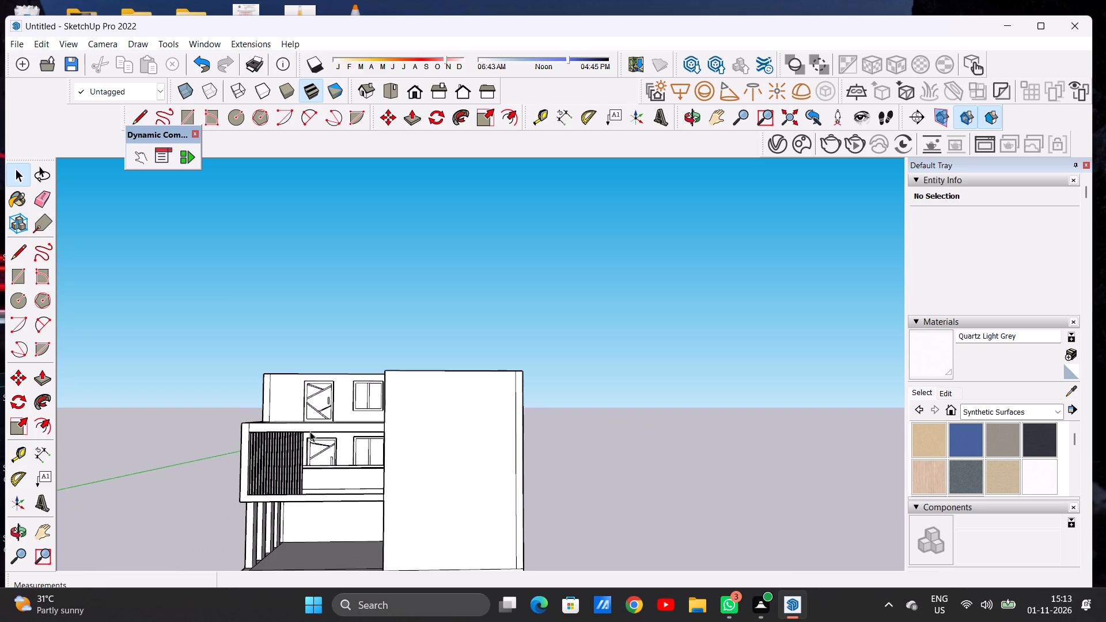
{"action": "middle_click_drag", "start_coordinate": [310, 432], "coordinate": [308, 452]}
{"action": "scroll", "coordinate": [462, 423], "scroll_direction": "down", "scroll_amount": 5}
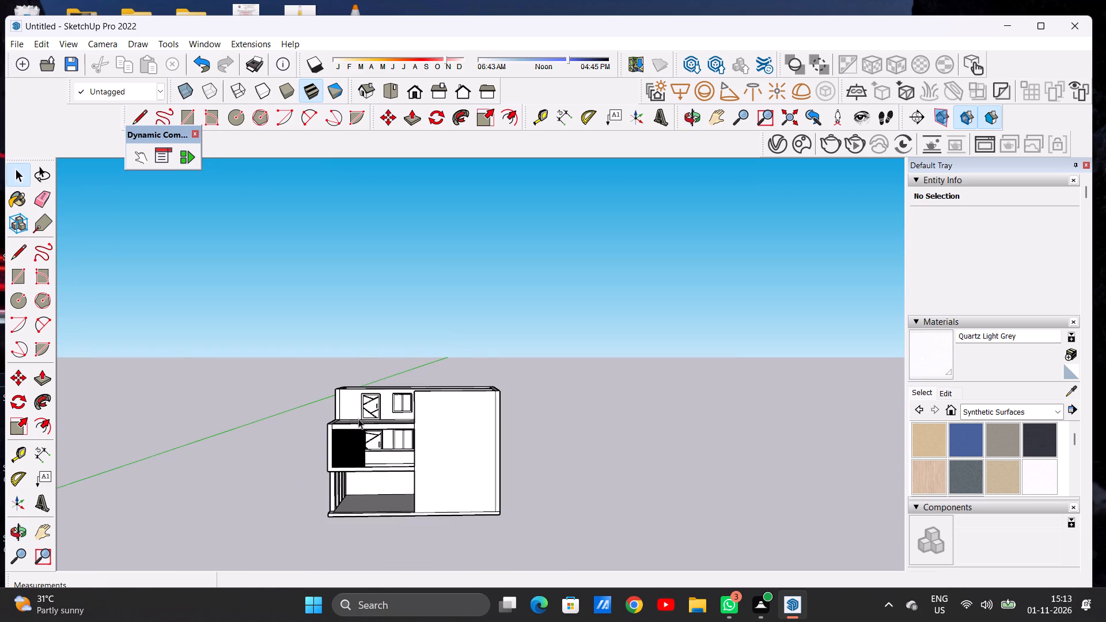
{"action": "scroll", "coordinate": [343, 417], "scroll_direction": "up", "scroll_amount": 14}
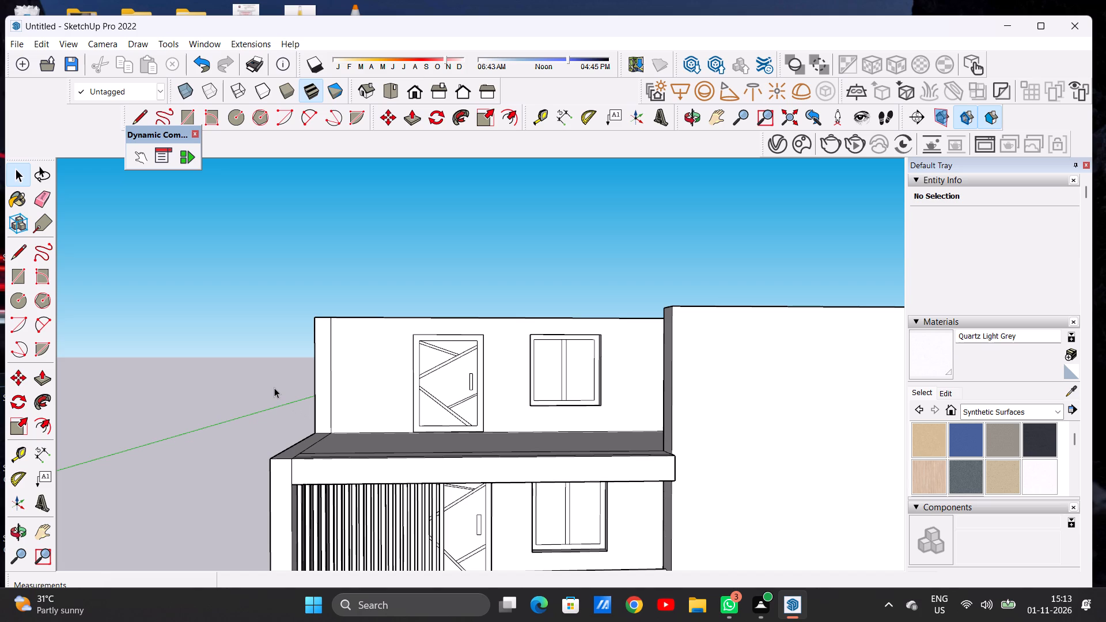
{"action": "scroll", "coordinate": [275, 388], "scroll_direction": "down", "scroll_amount": 5}
{"action": "scroll", "coordinate": [355, 400], "scroll_direction": "down", "scroll_amount": 5}
{"action": "middle_click_drag", "start_coordinate": [384, 423], "coordinate": [375, 475]}
{"action": "scroll", "coordinate": [372, 395], "scroll_direction": "up", "scroll_amount": 1}
{"action": "scroll", "coordinate": [372, 395], "scroll_direction": "down", "scroll_amount": 1}
{"action": "scroll", "coordinate": [372, 395], "scroll_direction": "up", "scroll_amount": 3}
{"action": "scroll", "coordinate": [372, 395], "scroll_direction": "down", "scroll_amount": 1}
{"action": "scroll", "coordinate": [372, 395], "scroll_direction": "up", "scroll_amount": 8}
{"action": "middle_click_drag", "start_coordinate": [344, 378], "coordinate": [351, 377]}
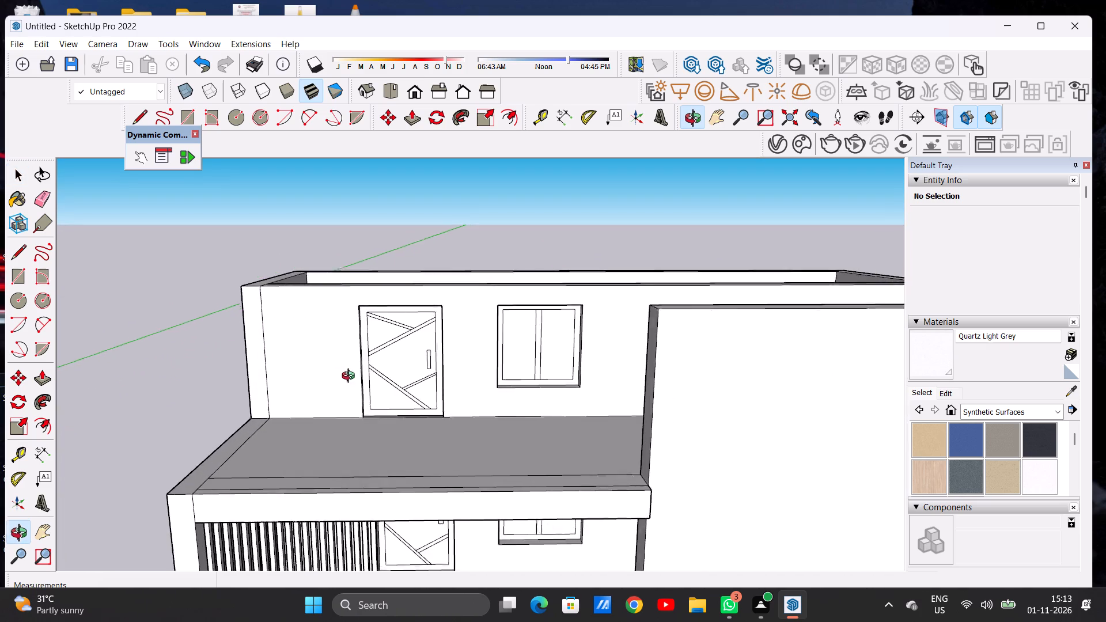
{"action": "middle_click_drag", "start_coordinate": [351, 377], "coordinate": [353, 336]}
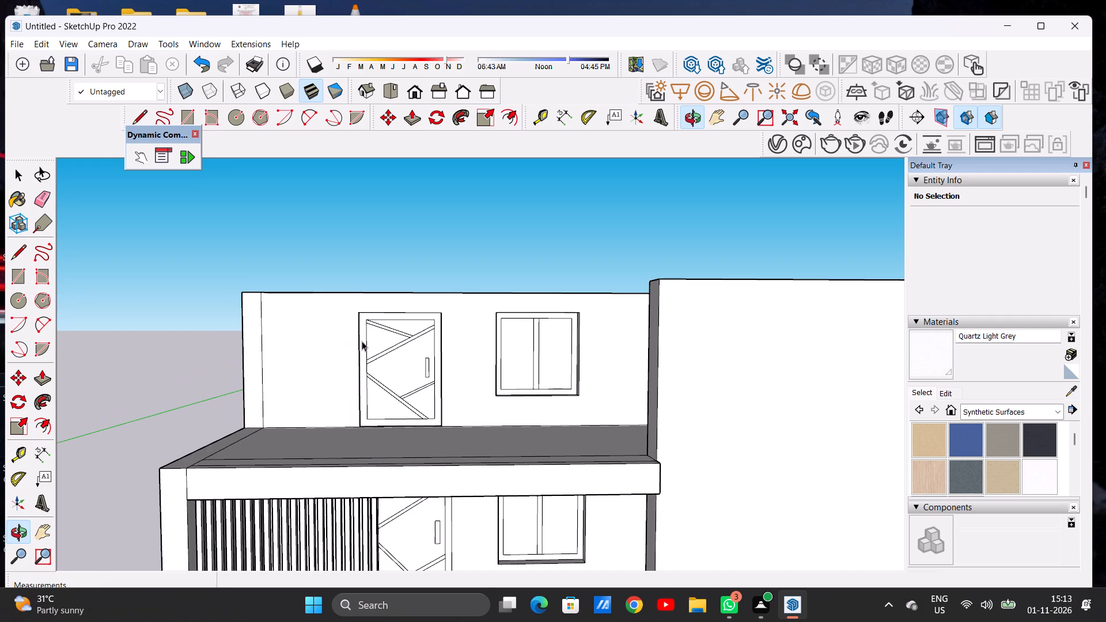
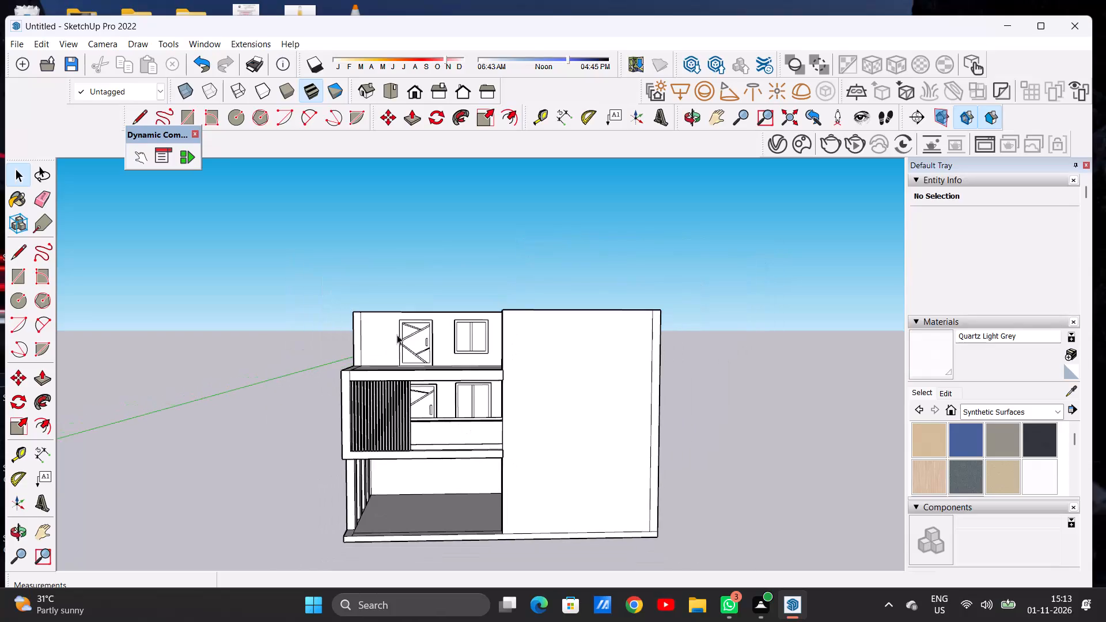
Draw a line about 1' 2" long across the terrace's side wall strip, extending the front strip's outer line to the outside edge.
{"action": "middle_click_drag", "start_coordinate": [397, 335], "coordinate": [382, 422]}
{"action": "scroll", "coordinate": [361, 368], "scroll_direction": "up", "scroll_amount": 9}
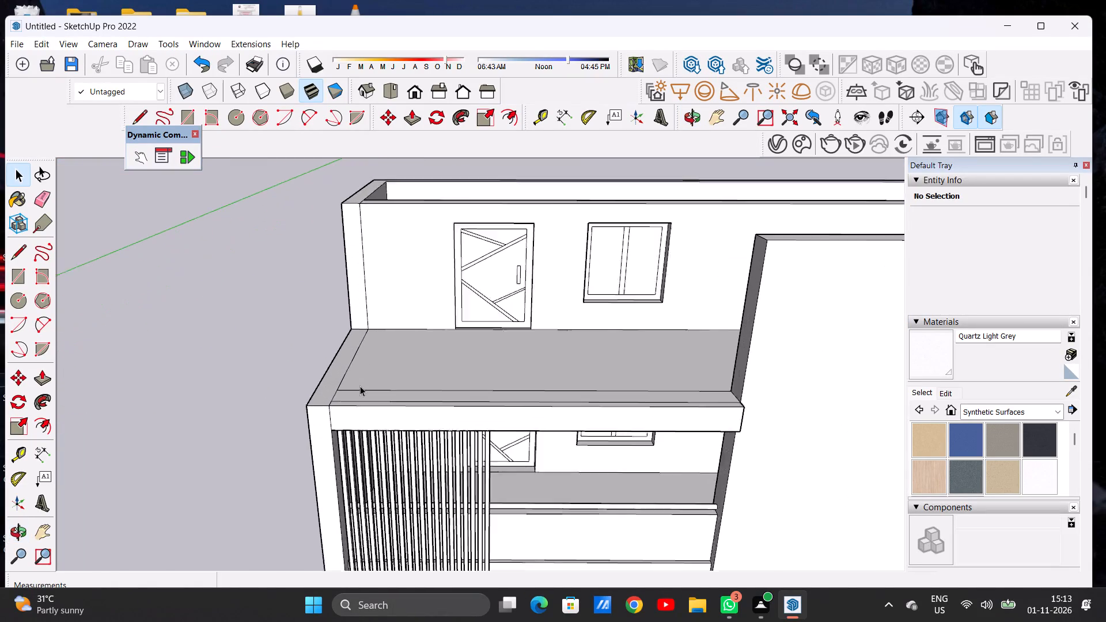
{"action": "scroll", "coordinate": [360, 386], "scroll_direction": "up", "scroll_amount": 2}
{"action": "scroll", "coordinate": [361, 344], "scroll_direction": "down", "scroll_amount": 4}
{"action": "middle_click_drag", "start_coordinate": [365, 359], "coordinate": [353, 428]}
{"action": "scroll", "coordinate": [334, 411], "scroll_direction": "up", "scroll_amount": 4}
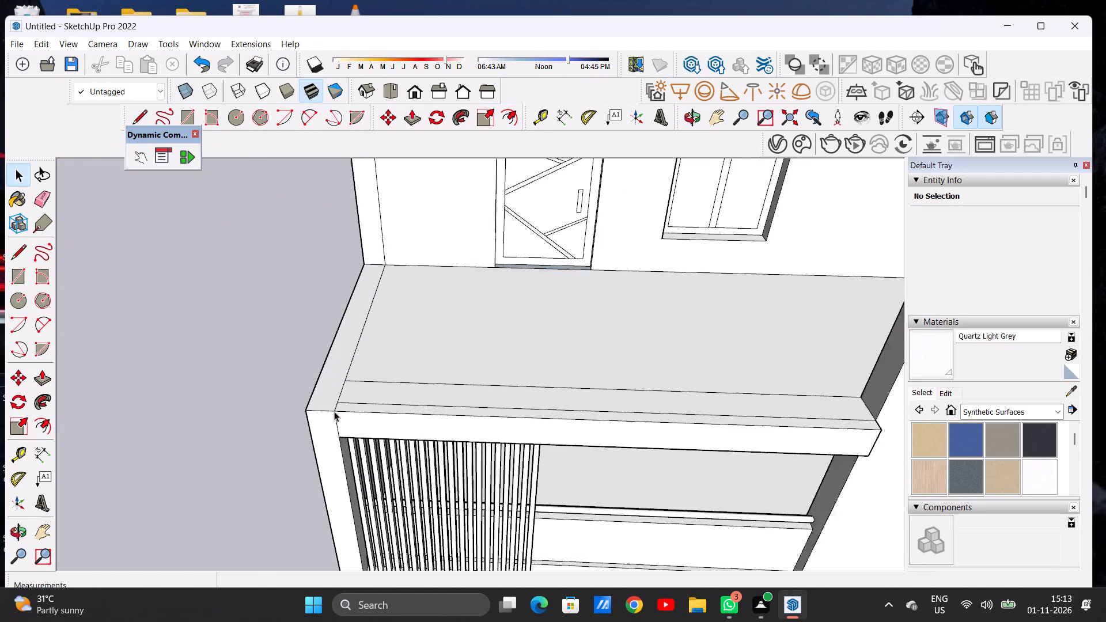
{"action": "scroll", "coordinate": [334, 411], "scroll_direction": "up", "scroll_amount": 13}
{"action": "key", "text": "l"}
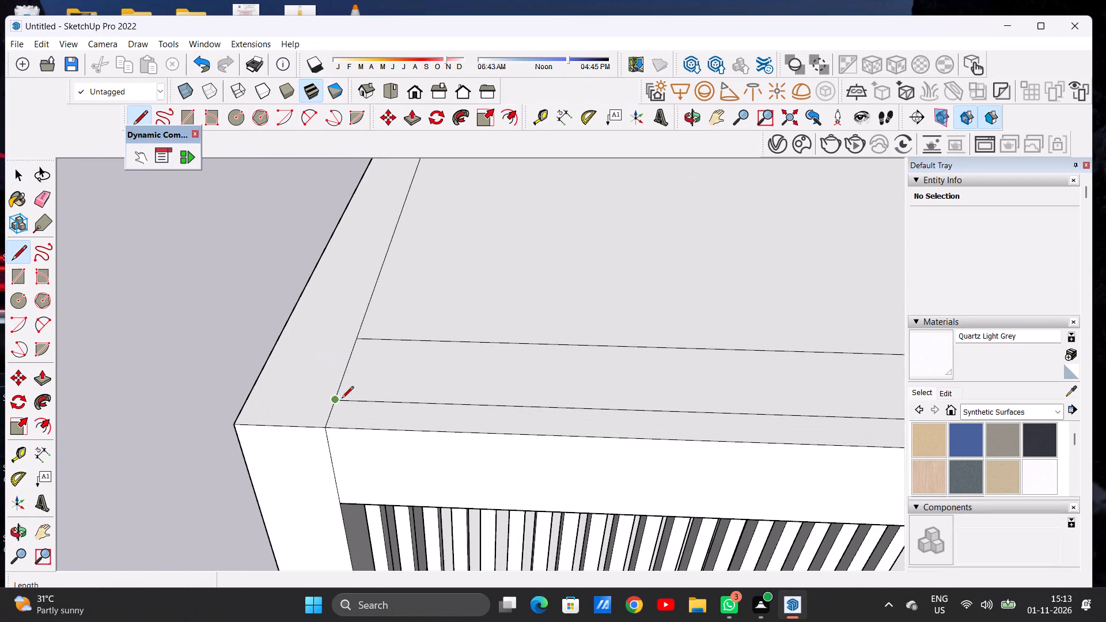
{"action": "scroll", "coordinate": [337, 396], "scroll_direction": "up", "scroll_amount": 3}
{"action": "left_click", "coordinate": [335, 401]}
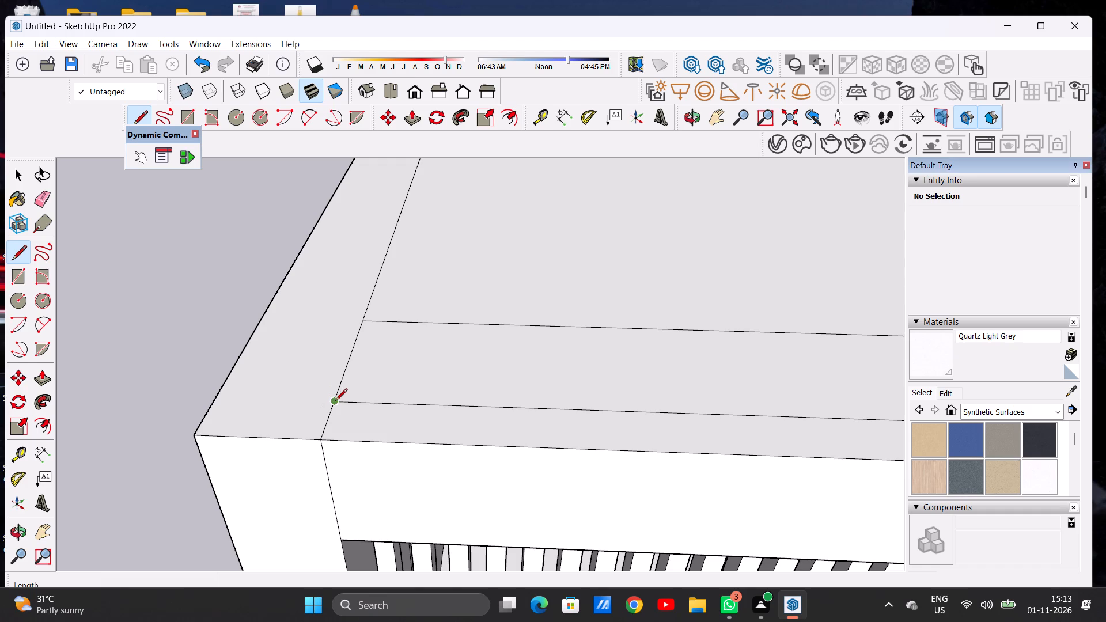
{"action": "left_click", "coordinate": [217, 398]}
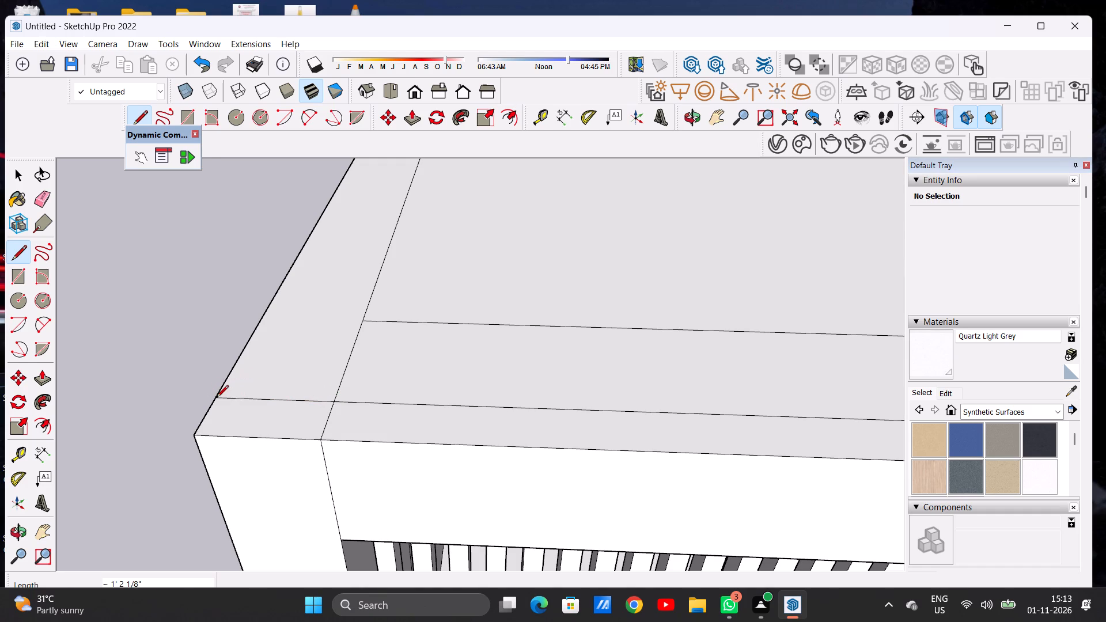
{"action": "key", "text": "space"}
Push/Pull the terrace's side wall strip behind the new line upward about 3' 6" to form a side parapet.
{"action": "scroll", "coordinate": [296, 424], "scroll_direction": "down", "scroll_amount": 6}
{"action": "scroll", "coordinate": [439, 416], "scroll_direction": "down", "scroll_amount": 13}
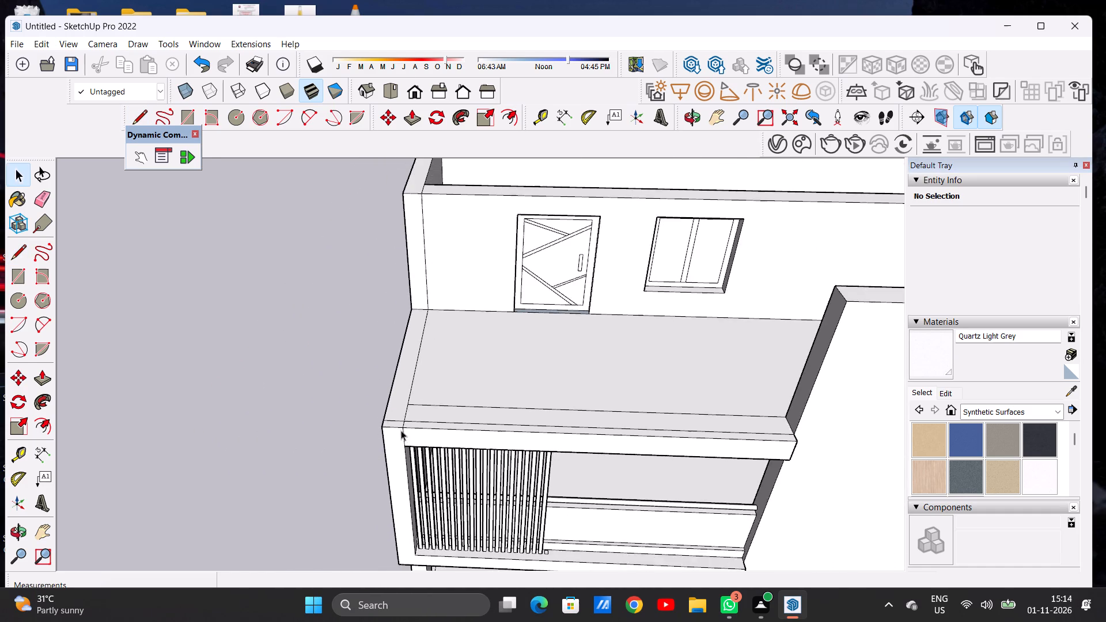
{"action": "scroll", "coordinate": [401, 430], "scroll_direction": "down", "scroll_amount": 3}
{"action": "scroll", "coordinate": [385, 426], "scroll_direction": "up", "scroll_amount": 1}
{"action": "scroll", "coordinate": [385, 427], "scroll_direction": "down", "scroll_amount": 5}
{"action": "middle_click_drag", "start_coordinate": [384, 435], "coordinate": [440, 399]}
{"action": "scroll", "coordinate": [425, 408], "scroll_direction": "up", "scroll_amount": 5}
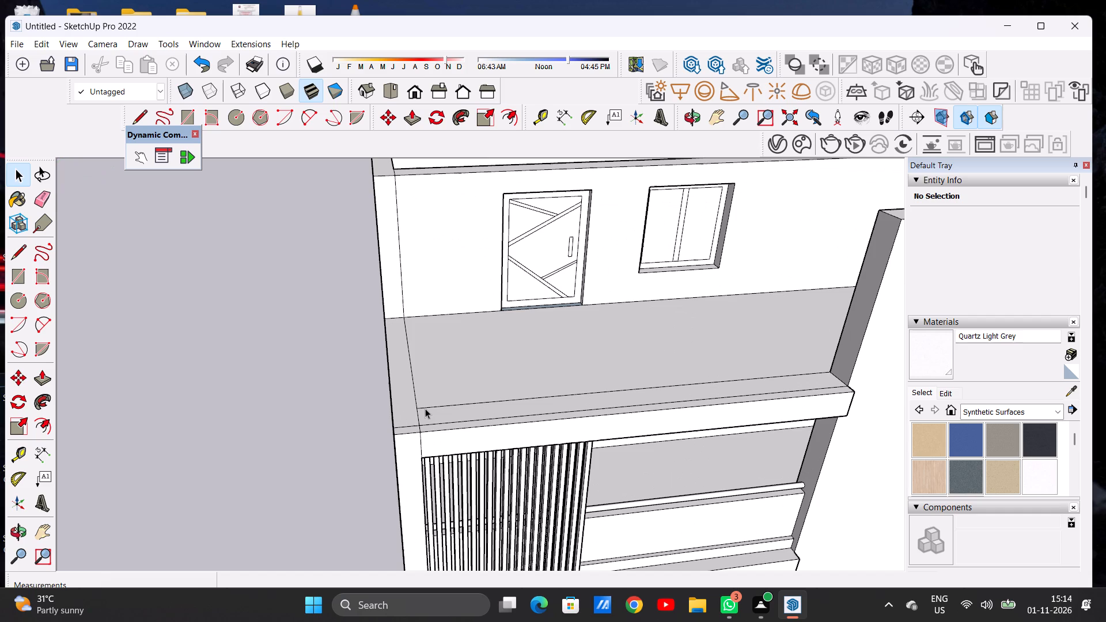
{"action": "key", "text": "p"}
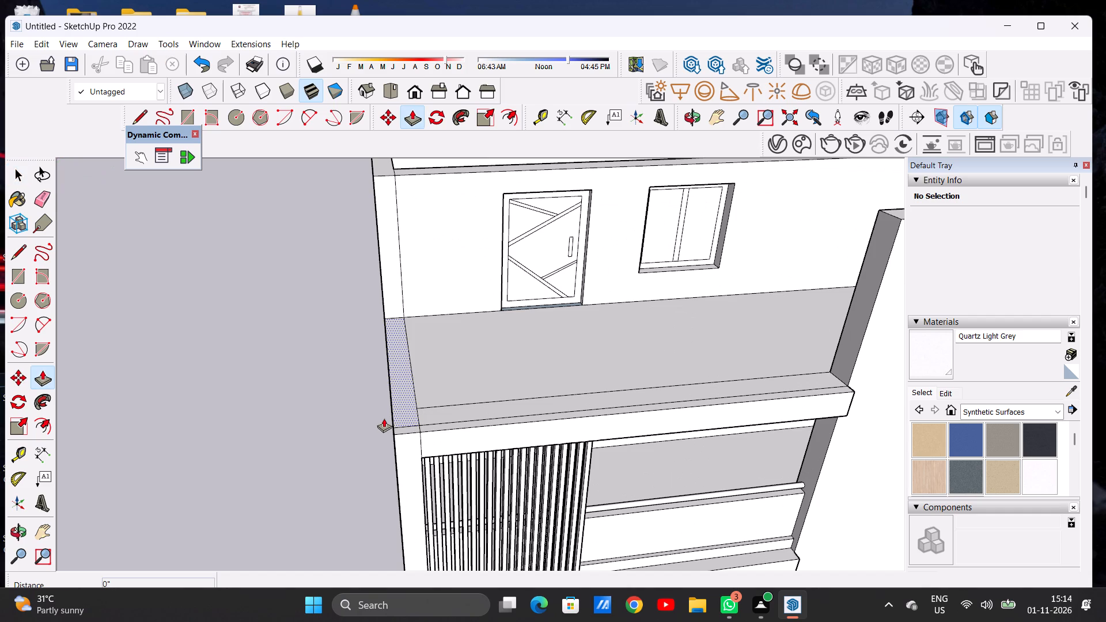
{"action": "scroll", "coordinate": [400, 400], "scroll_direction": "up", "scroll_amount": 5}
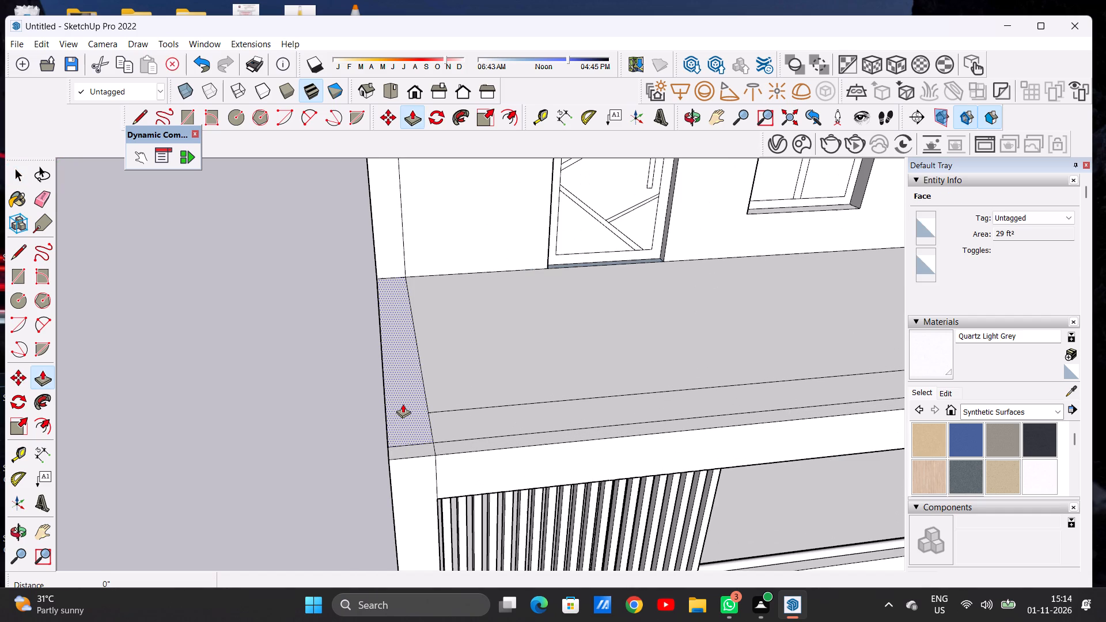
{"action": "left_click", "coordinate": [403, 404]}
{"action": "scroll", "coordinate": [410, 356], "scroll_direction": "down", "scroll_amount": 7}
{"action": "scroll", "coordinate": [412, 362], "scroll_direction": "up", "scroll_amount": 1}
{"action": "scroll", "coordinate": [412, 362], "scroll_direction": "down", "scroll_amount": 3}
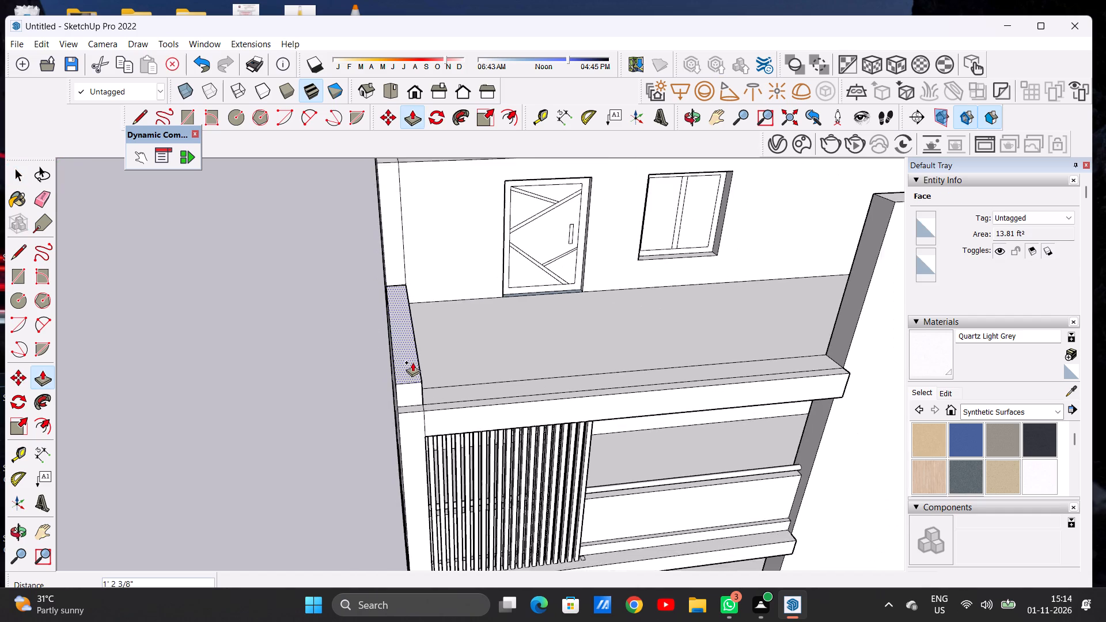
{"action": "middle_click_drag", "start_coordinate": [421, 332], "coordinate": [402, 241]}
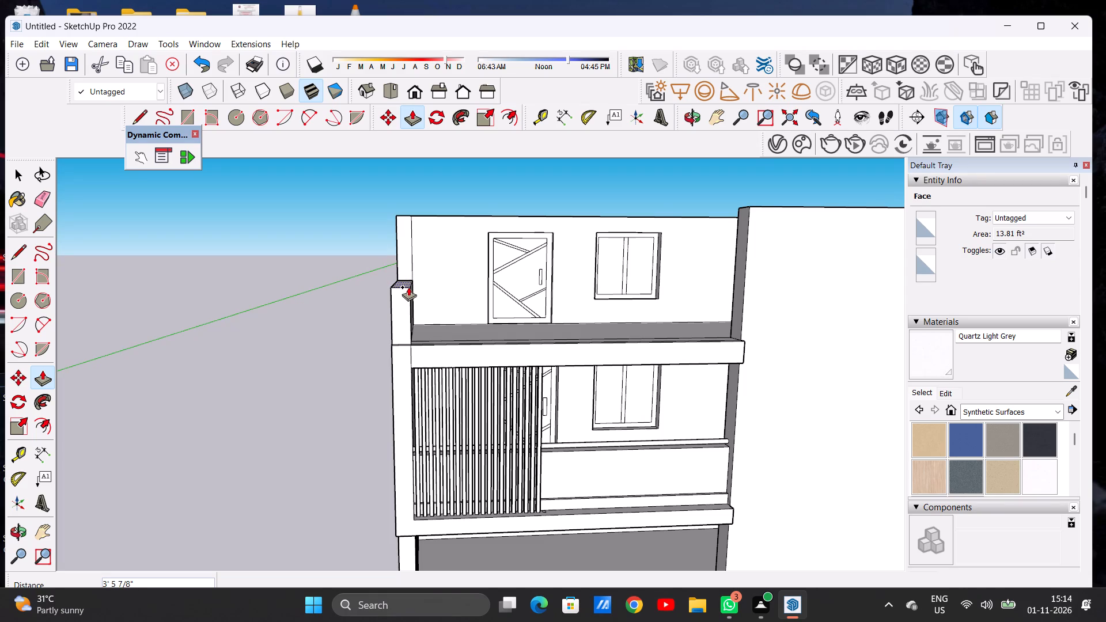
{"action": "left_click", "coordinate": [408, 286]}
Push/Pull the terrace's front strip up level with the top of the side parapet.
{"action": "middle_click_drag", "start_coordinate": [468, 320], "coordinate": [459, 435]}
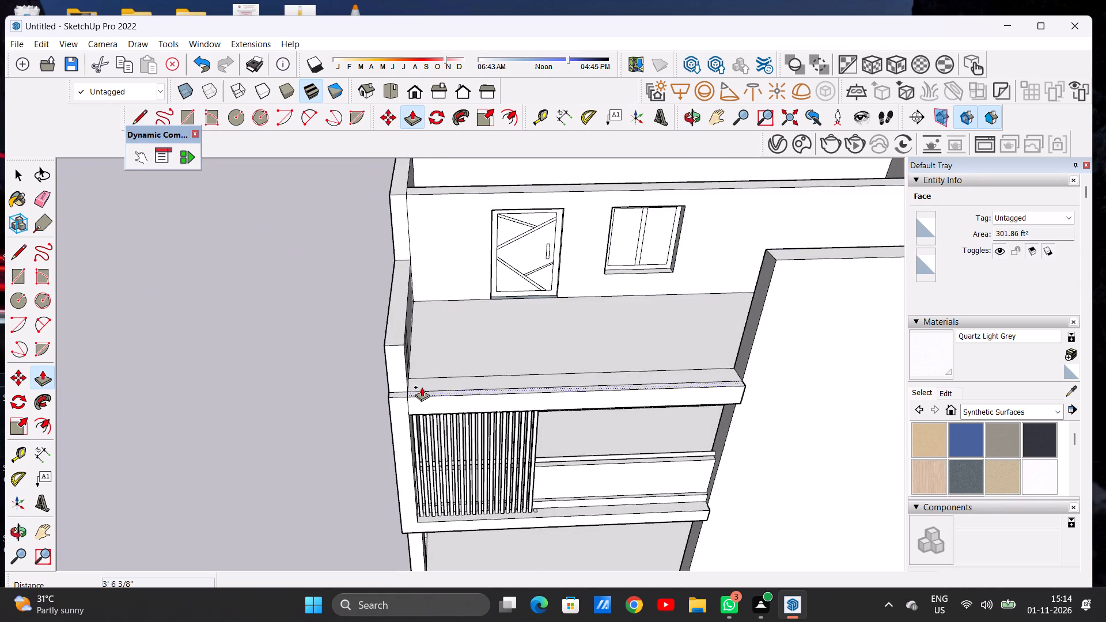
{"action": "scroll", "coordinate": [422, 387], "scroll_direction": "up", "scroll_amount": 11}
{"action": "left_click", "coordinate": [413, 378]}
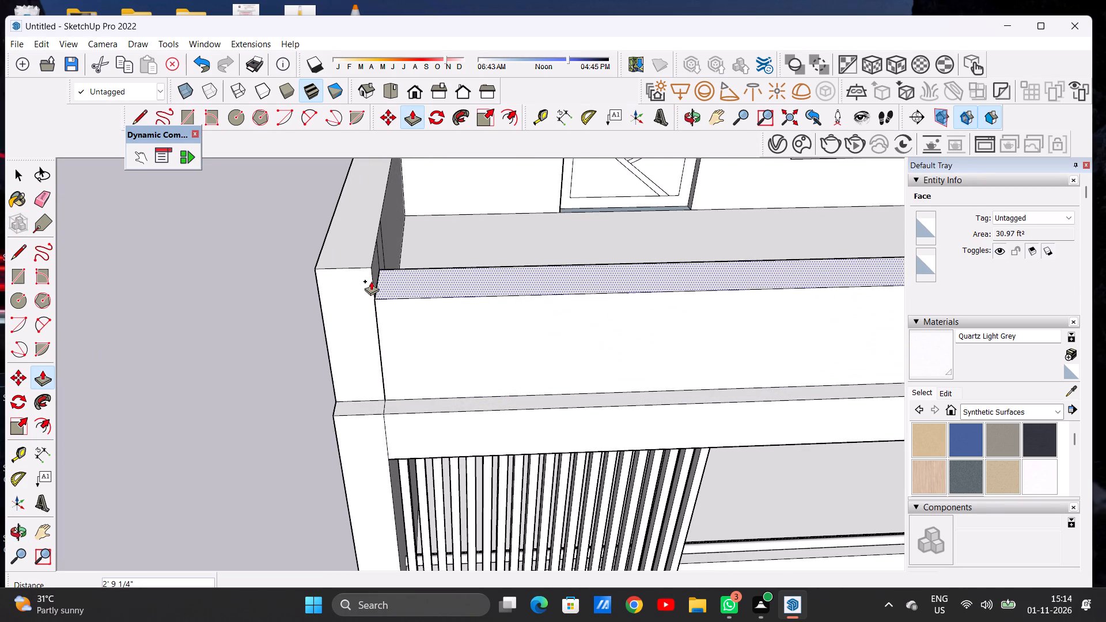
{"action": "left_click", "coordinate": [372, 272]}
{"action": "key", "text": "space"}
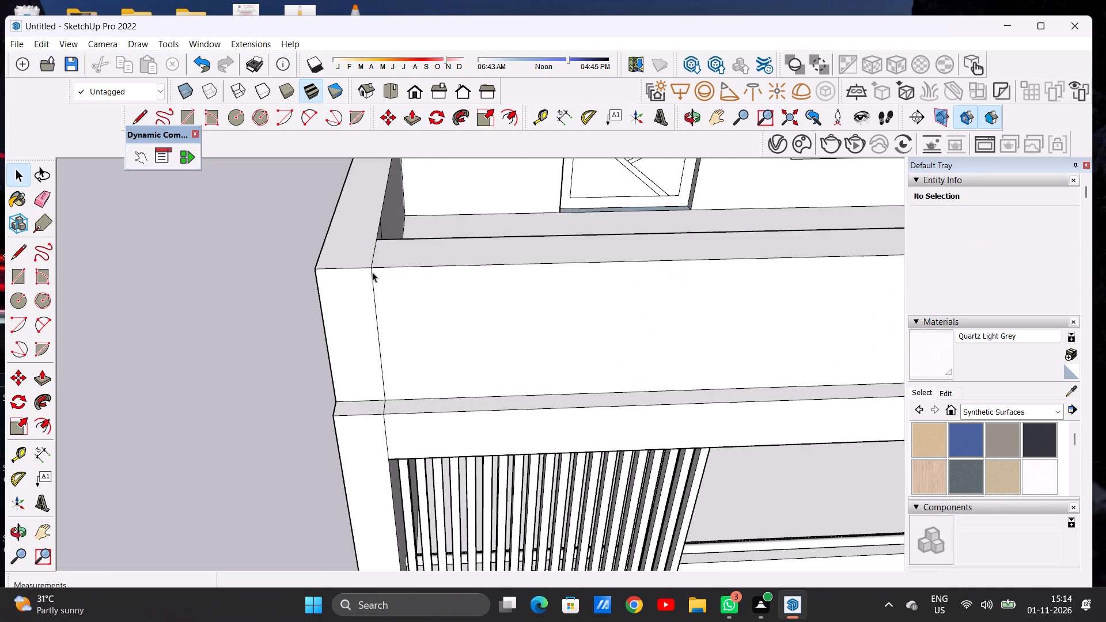
Measure the height of the lower balcony's front parapet panel beside the vertical slats.
{"action": "scroll", "coordinate": [341, 342], "scroll_direction": "down", "scroll_amount": 16}
{"action": "middle_click_drag", "start_coordinate": [445, 384], "coordinate": [447, 256]}
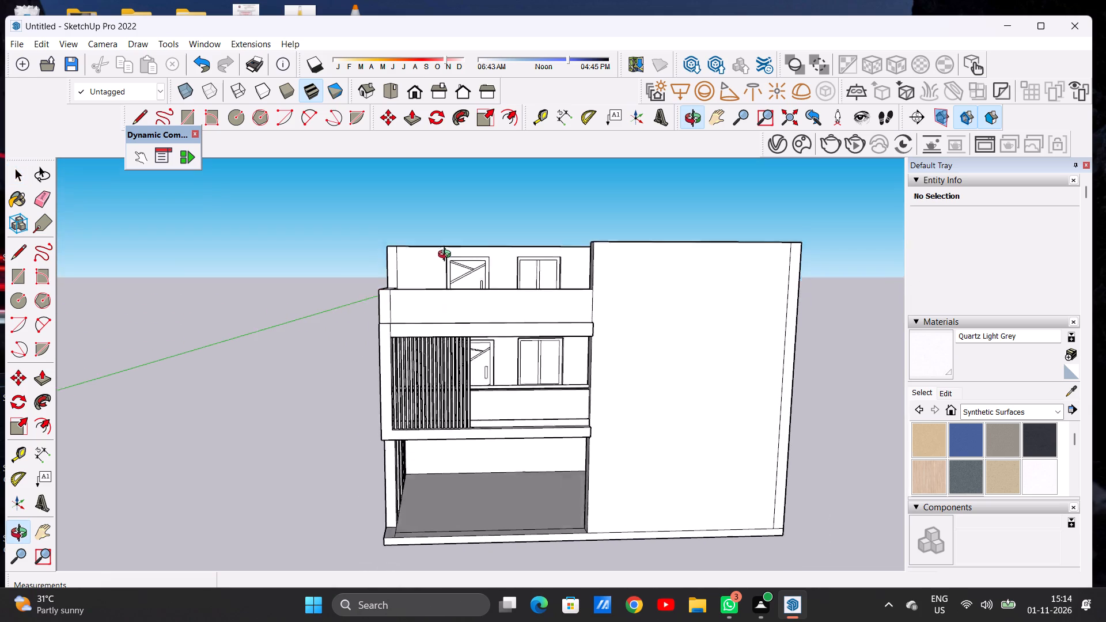
{"action": "middle_click_drag", "start_coordinate": [447, 256], "coordinate": [447, 255]}
{"action": "scroll", "coordinate": [513, 296], "scroll_direction": "up", "scroll_amount": 1}
{"action": "scroll", "coordinate": [513, 296], "scroll_direction": "down", "scroll_amount": 1}
{"action": "scroll", "coordinate": [513, 296], "scroll_direction": "up", "scroll_amount": 4}
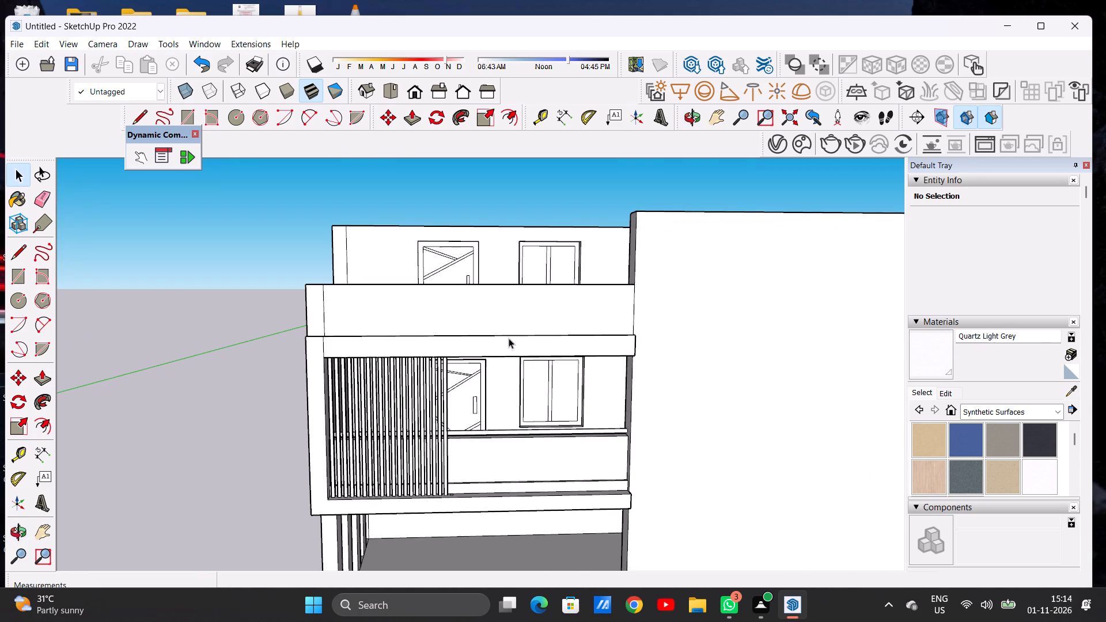
{"action": "scroll", "coordinate": [504, 370], "scroll_direction": "down", "scroll_amount": 8}
{"action": "scroll", "coordinate": [508, 403], "scroll_direction": "up", "scroll_amount": 5}
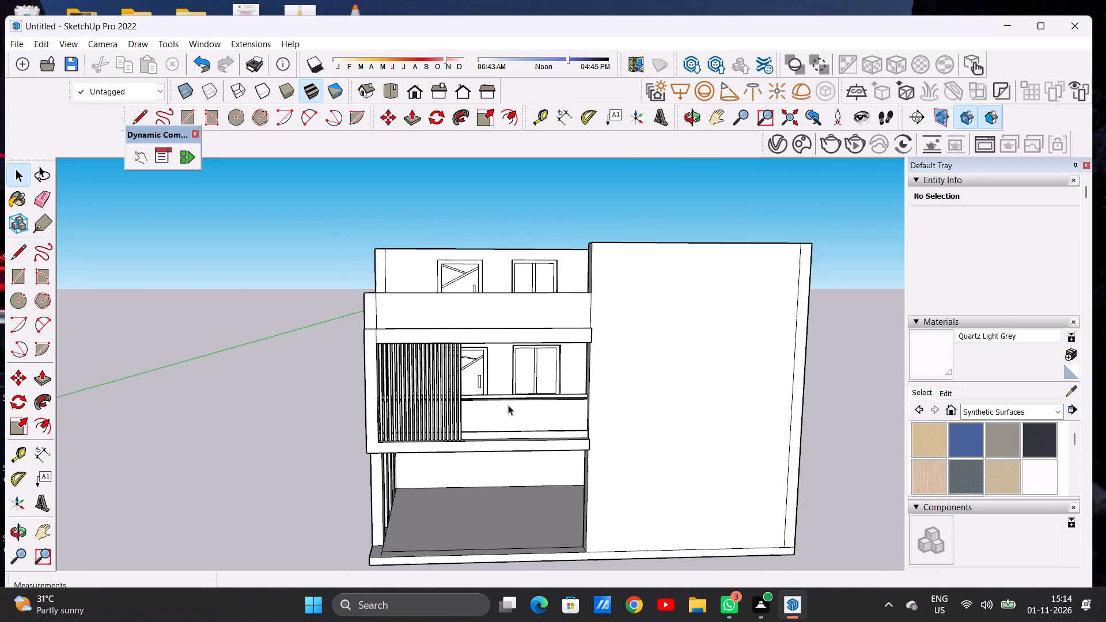
{"action": "scroll", "coordinate": [508, 405], "scroll_direction": "up", "scroll_amount": 5}
{"action": "middle_click_drag", "start_coordinate": [555, 408], "coordinate": [643, 410]}
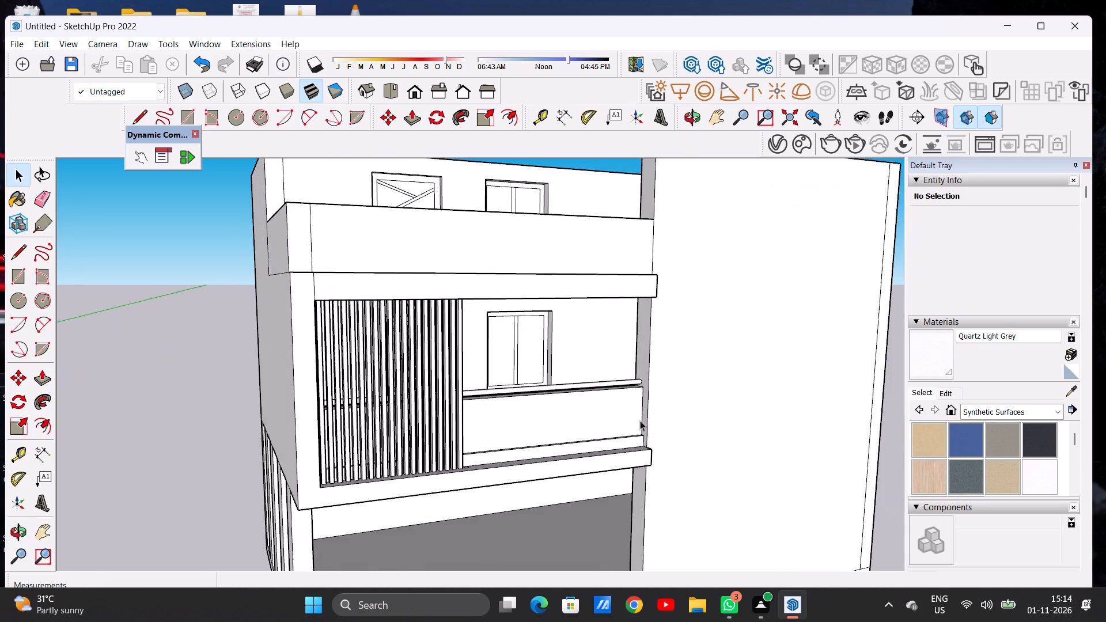
{"action": "scroll", "coordinate": [640, 420], "scroll_direction": "up", "scroll_amount": 7}
{"action": "key", "text": "l"}
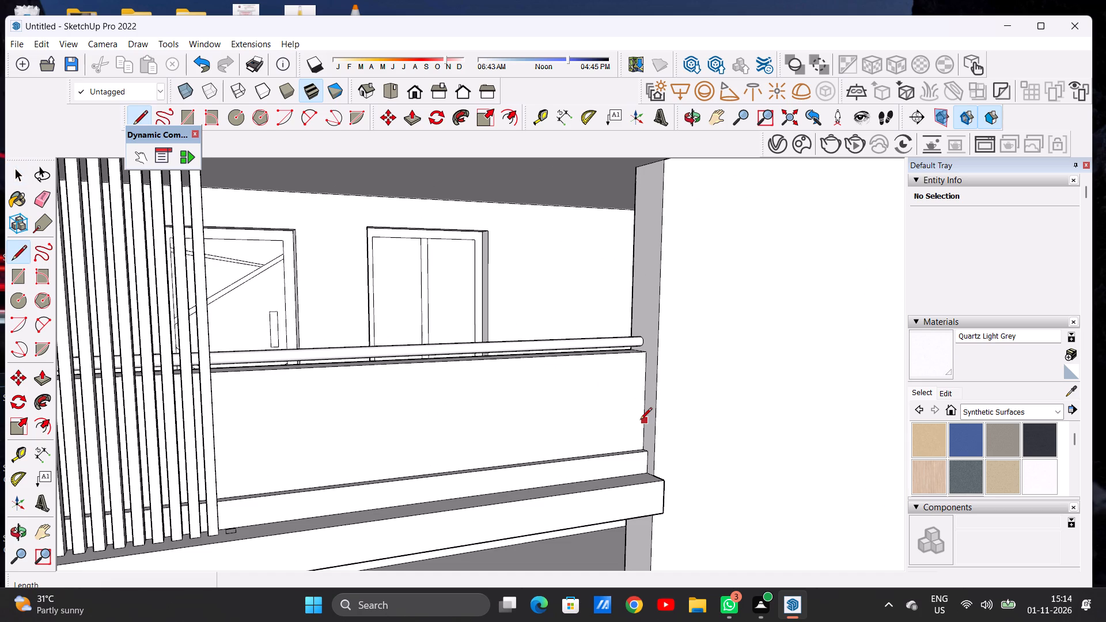
{"action": "key", "text": "space"}
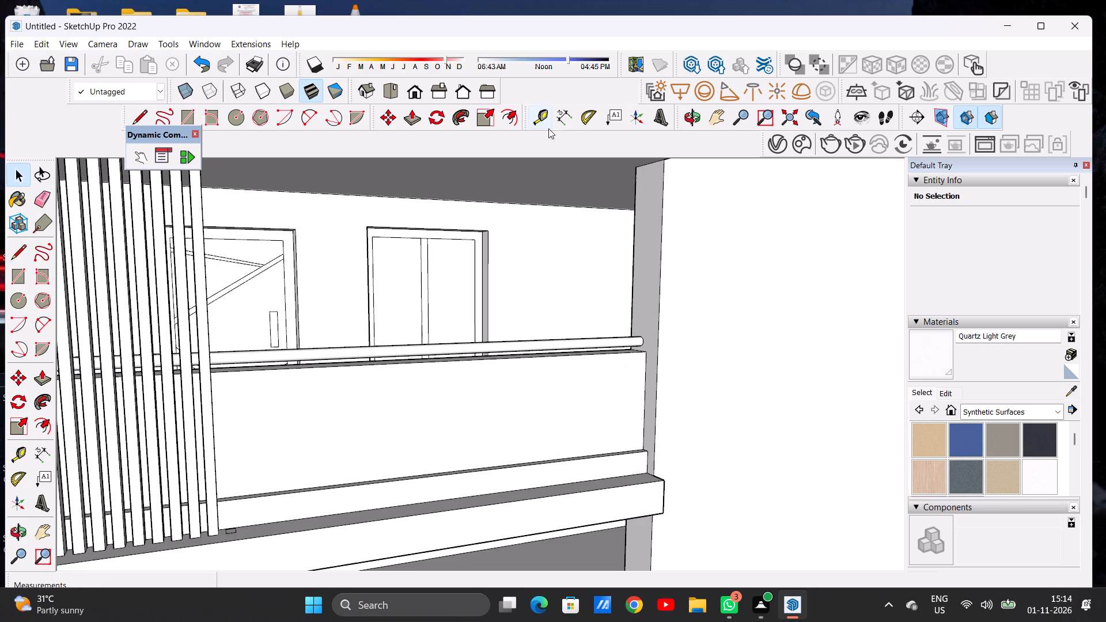
{"action": "left_click", "coordinate": [562, 115]}
{"action": "scroll", "coordinate": [648, 417], "scroll_direction": "up", "scroll_amount": 11}
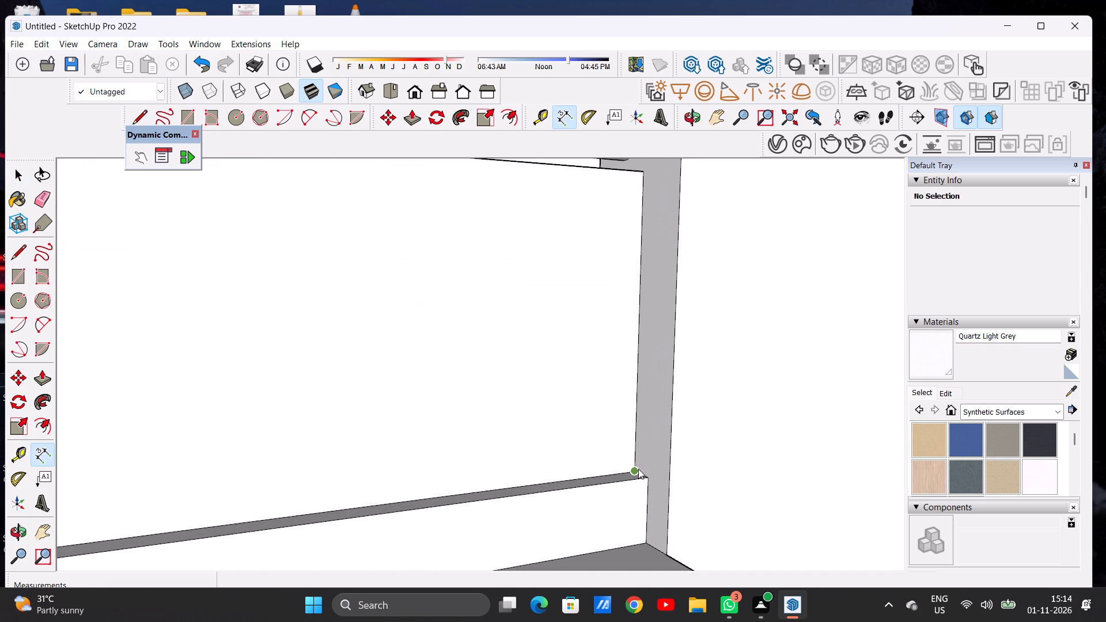
{"action": "left_click", "coordinate": [638, 469]}
{"action": "scroll", "coordinate": [638, 321], "scroll_direction": "down", "scroll_amount": 3}
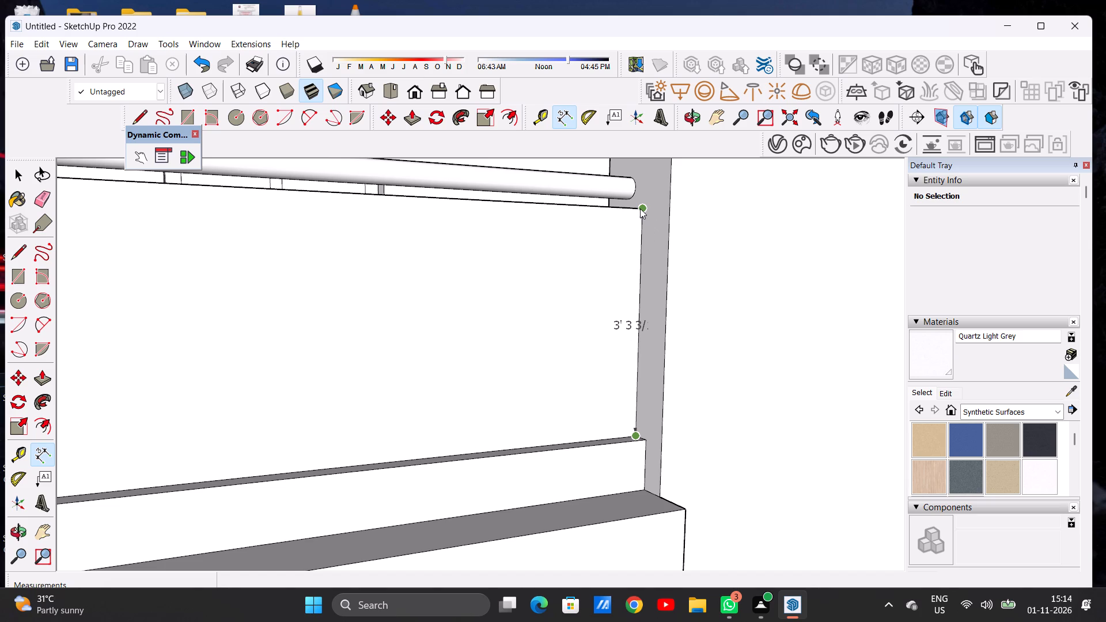
{"action": "key", "text": "space"}
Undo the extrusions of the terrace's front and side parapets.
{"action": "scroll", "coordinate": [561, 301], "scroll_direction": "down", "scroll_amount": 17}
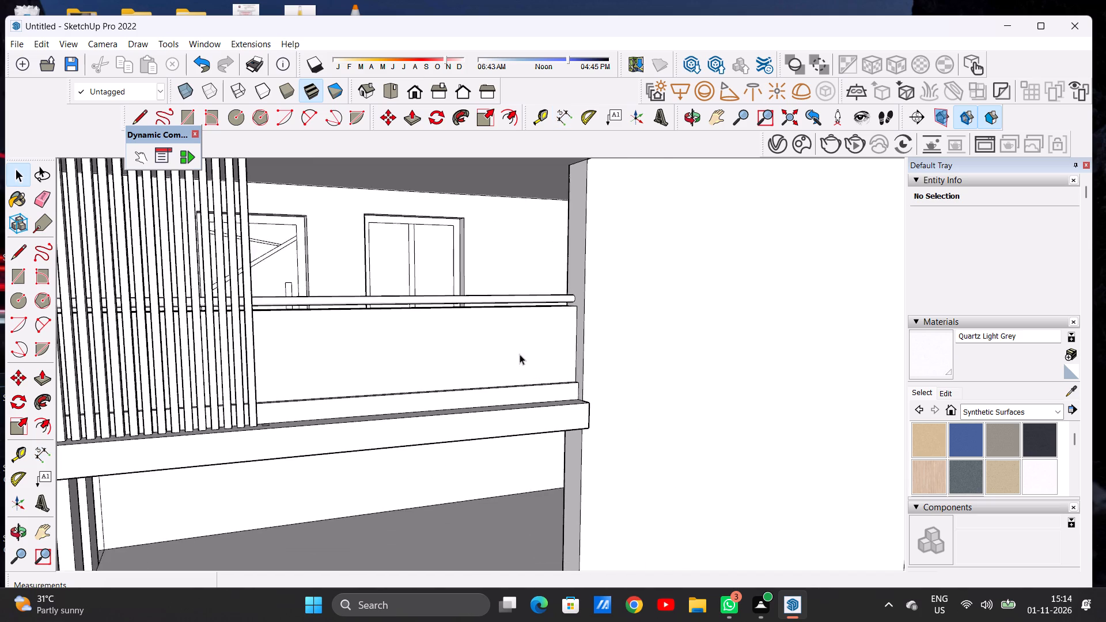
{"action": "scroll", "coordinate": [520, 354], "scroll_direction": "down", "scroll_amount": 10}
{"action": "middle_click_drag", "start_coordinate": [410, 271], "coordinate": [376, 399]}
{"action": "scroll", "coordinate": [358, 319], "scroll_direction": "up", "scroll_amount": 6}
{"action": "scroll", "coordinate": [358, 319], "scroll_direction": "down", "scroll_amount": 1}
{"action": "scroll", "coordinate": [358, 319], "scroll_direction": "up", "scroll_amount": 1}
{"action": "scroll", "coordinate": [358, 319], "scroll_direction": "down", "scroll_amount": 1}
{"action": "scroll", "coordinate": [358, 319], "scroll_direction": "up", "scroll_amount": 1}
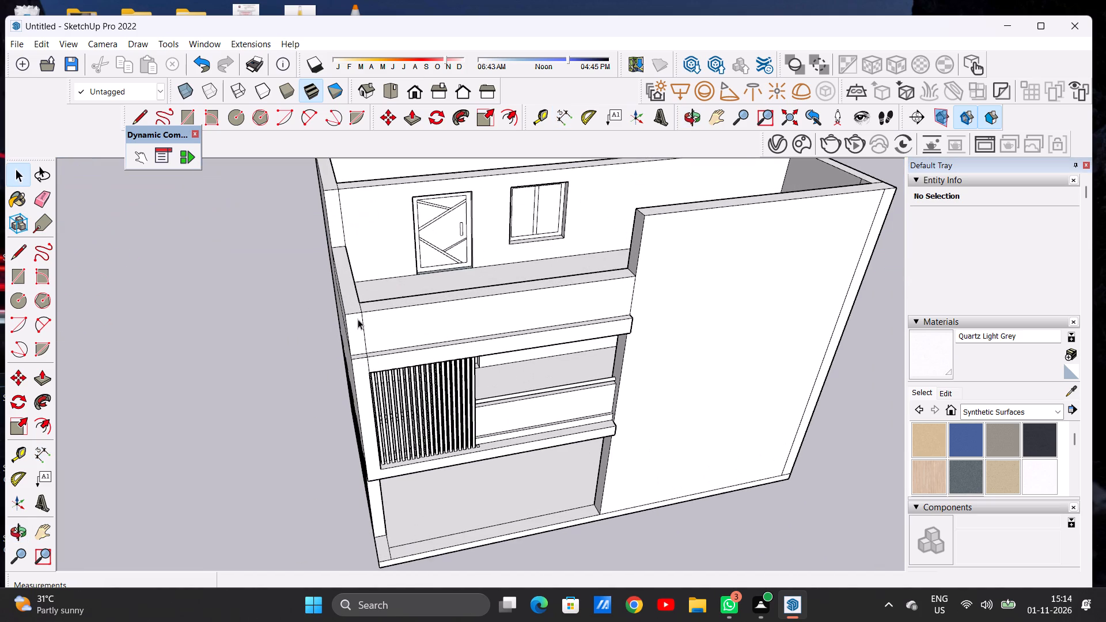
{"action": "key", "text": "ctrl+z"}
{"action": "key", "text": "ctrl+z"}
Push/Pull the terrace's side wall strip upward 3' 3" to form the side parapet.
{"action": "middle_click_drag", "start_coordinate": [407, 335], "coordinate": [340, 321]}
{"action": "key", "text": "p"}
{"action": "scroll", "coordinate": [343, 312], "scroll_direction": "up", "scroll_amount": 8}
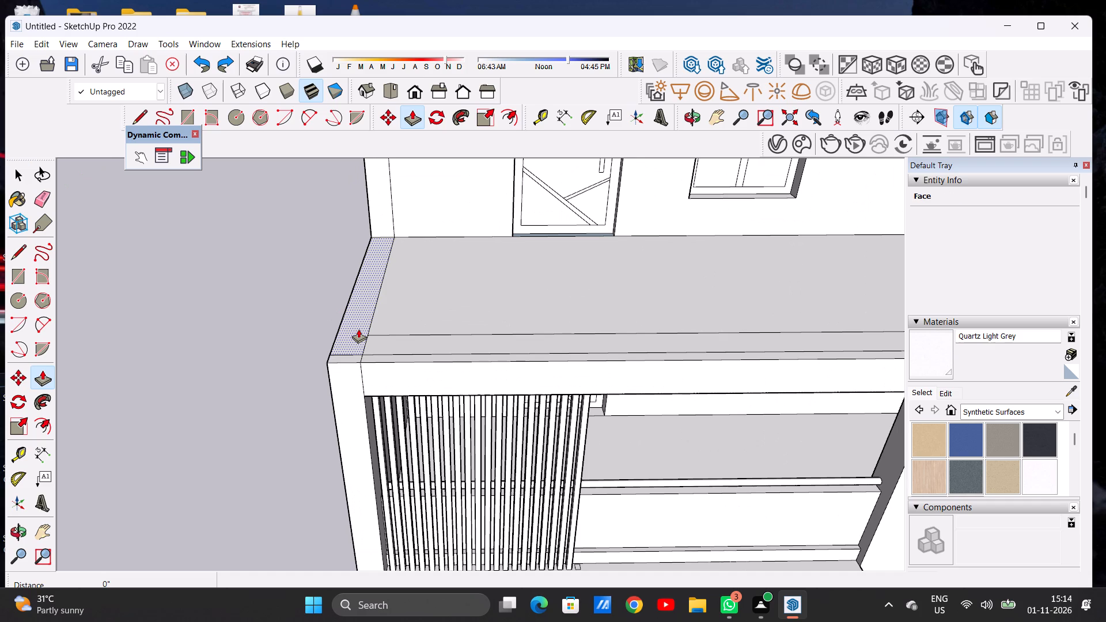
{"action": "left_click", "coordinate": [358, 329]}
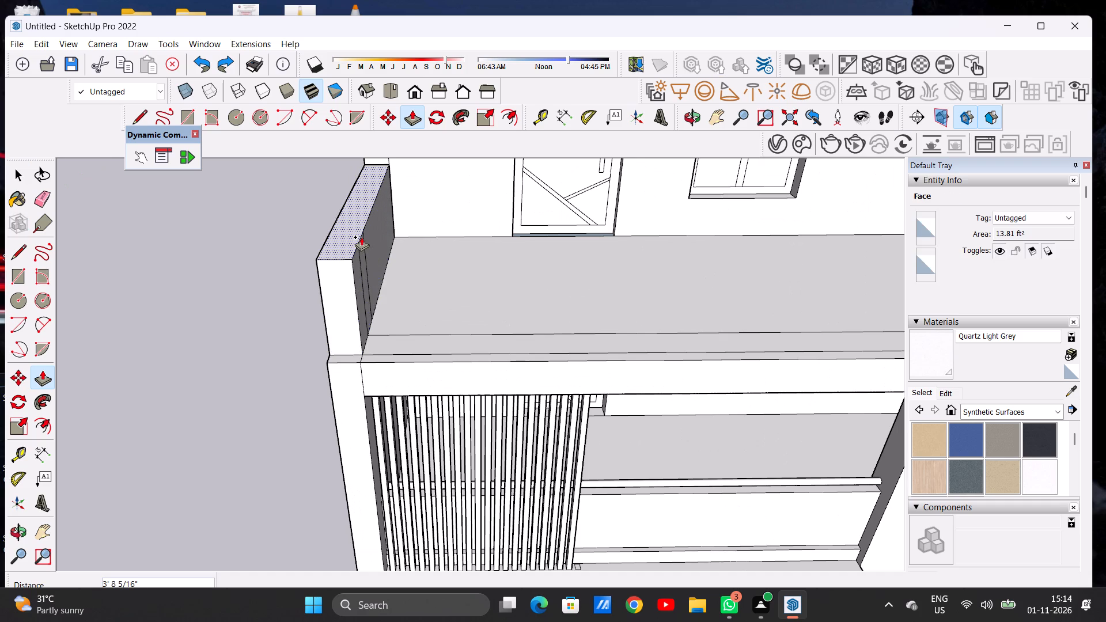
{"action": "key", "text": "3"}
{"action": "type", "text": "'3"}
{"action": "key", "text": "shift+quotedbl"}
{"action": "key", "text": "Return"}
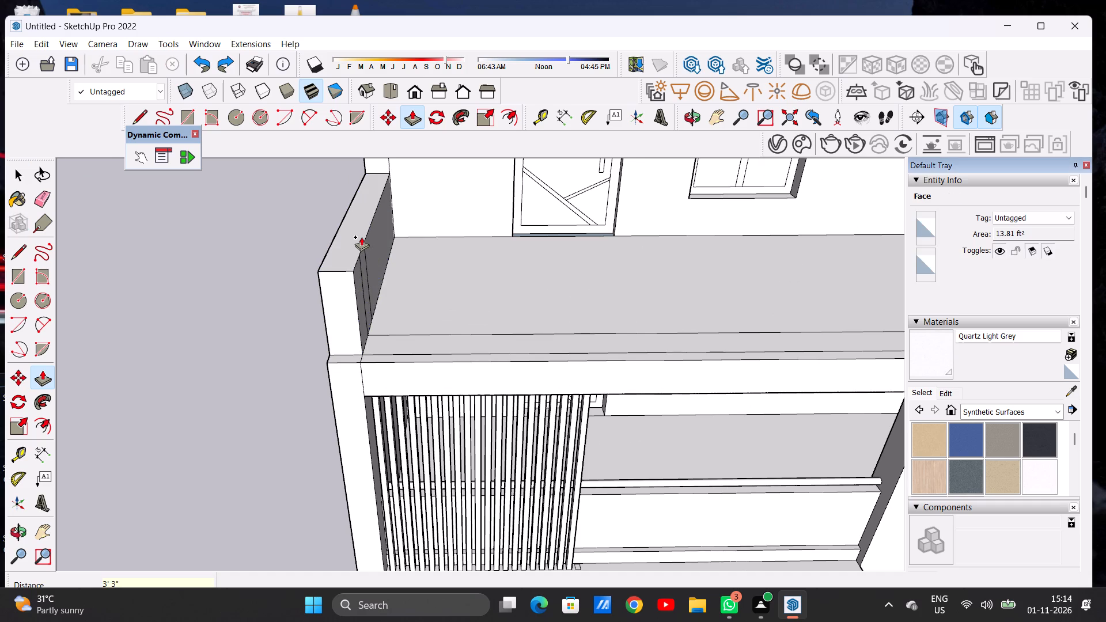
Push/Pull the terrace's front strip up level with the top of the side parapet.
{"action": "scroll", "coordinate": [382, 331], "scroll_direction": "up", "scroll_amount": 10}
{"action": "left_click", "coordinate": [378, 350]}
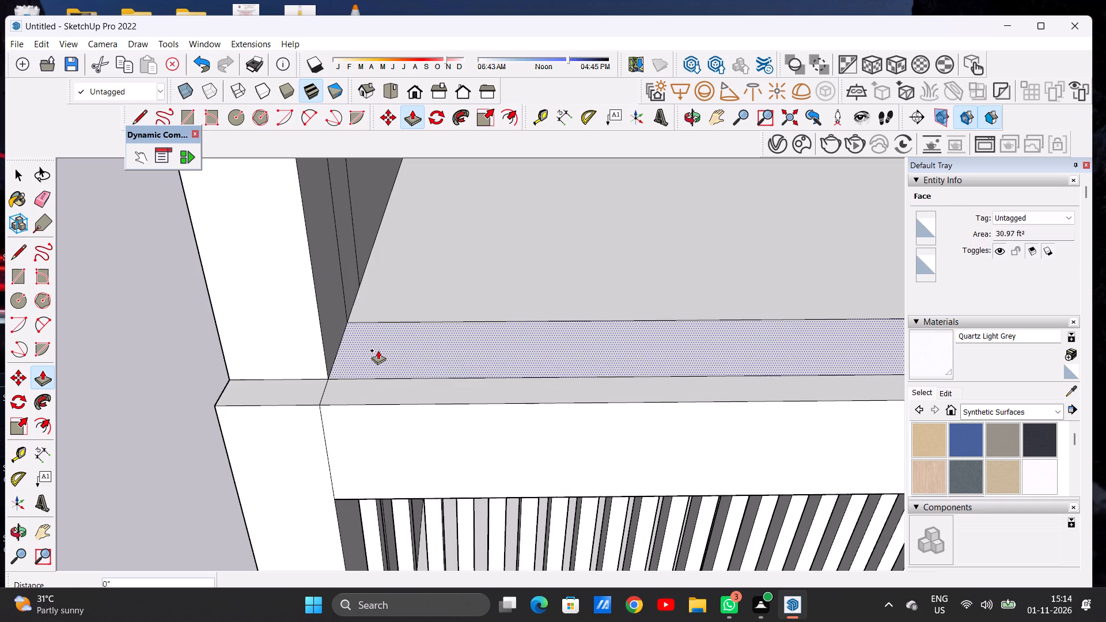
{"action": "scroll", "coordinate": [389, 303], "scroll_direction": "down", "scroll_amount": 3}
{"action": "scroll", "coordinate": [389, 303], "scroll_direction": "up", "scroll_amount": 1}
{"action": "scroll", "coordinate": [389, 303], "scroll_direction": "down", "scroll_amount": 8}
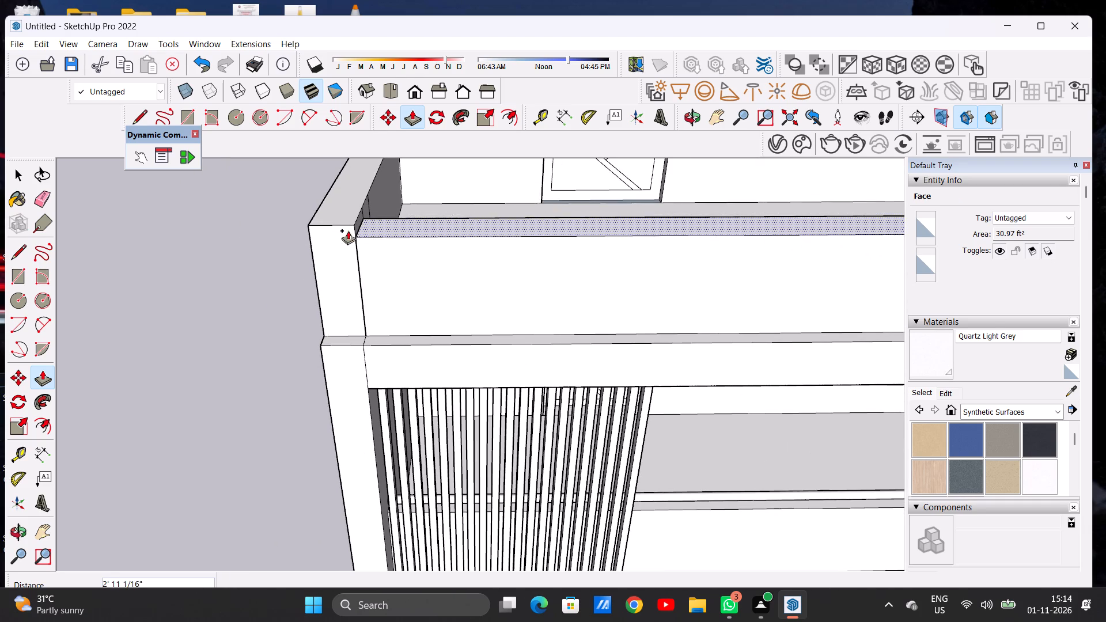
{"action": "left_click", "coordinate": [352, 224]}
{"action": "key", "text": "space"}
Examine the terrace's front and side parapets from the front and from above.
{"action": "scroll", "coordinate": [325, 301], "scroll_direction": "down", "scroll_amount": 9}
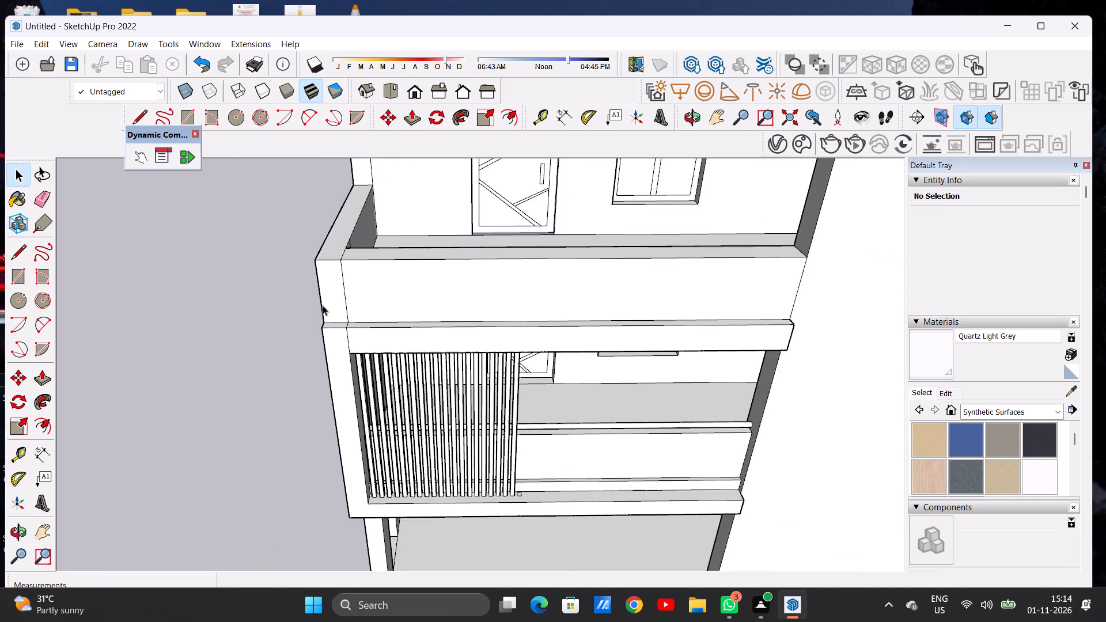
{"action": "scroll", "coordinate": [324, 307], "scroll_direction": "down", "scroll_amount": 6}
{"action": "middle_click_drag", "start_coordinate": [425, 329], "coordinate": [432, 230]}
{"action": "scroll", "coordinate": [445, 325], "scroll_direction": "down", "scroll_amount": 3}
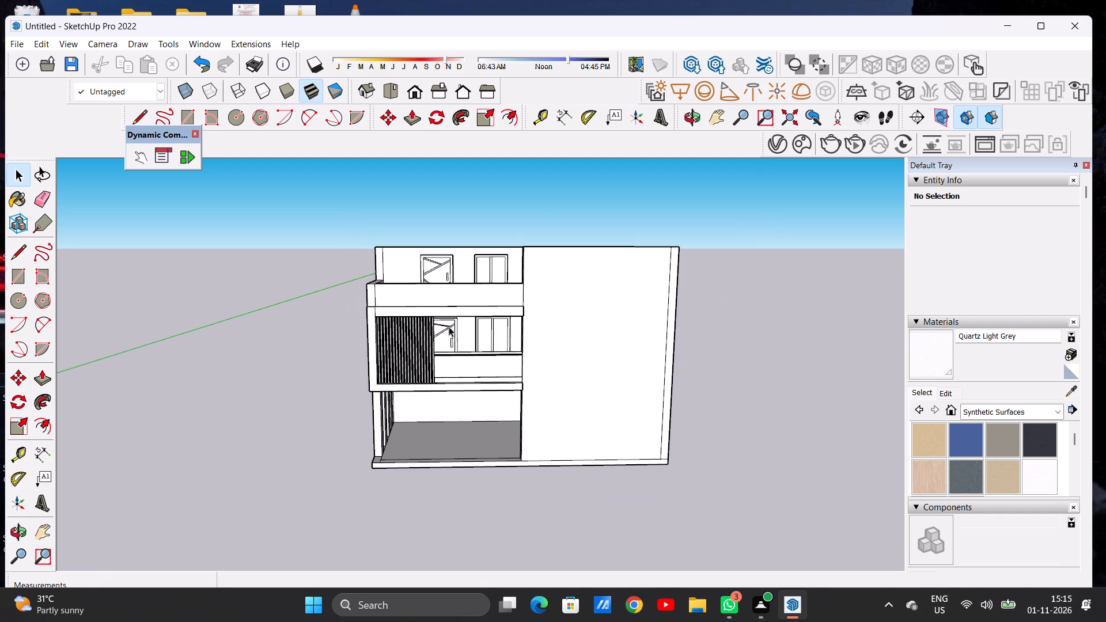
{"action": "scroll", "coordinate": [380, 279], "scroll_direction": "up", "scroll_amount": 3}
{"action": "scroll", "coordinate": [371, 280], "scroll_direction": "down", "scroll_amount": 1}
{"action": "scroll", "coordinate": [367, 283], "scroll_direction": "up", "scroll_amount": 4}
{"action": "middle_click_drag", "start_coordinate": [365, 273], "coordinate": [346, 385]}
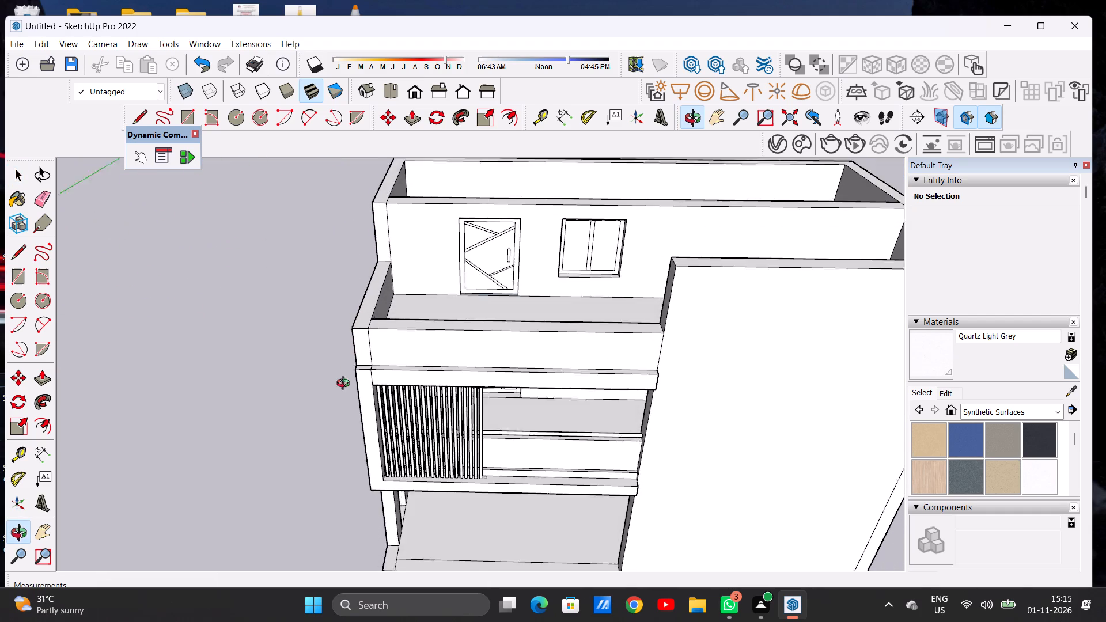
{"action": "middle_click_drag", "start_coordinate": [346, 385], "coordinate": [344, 396]}
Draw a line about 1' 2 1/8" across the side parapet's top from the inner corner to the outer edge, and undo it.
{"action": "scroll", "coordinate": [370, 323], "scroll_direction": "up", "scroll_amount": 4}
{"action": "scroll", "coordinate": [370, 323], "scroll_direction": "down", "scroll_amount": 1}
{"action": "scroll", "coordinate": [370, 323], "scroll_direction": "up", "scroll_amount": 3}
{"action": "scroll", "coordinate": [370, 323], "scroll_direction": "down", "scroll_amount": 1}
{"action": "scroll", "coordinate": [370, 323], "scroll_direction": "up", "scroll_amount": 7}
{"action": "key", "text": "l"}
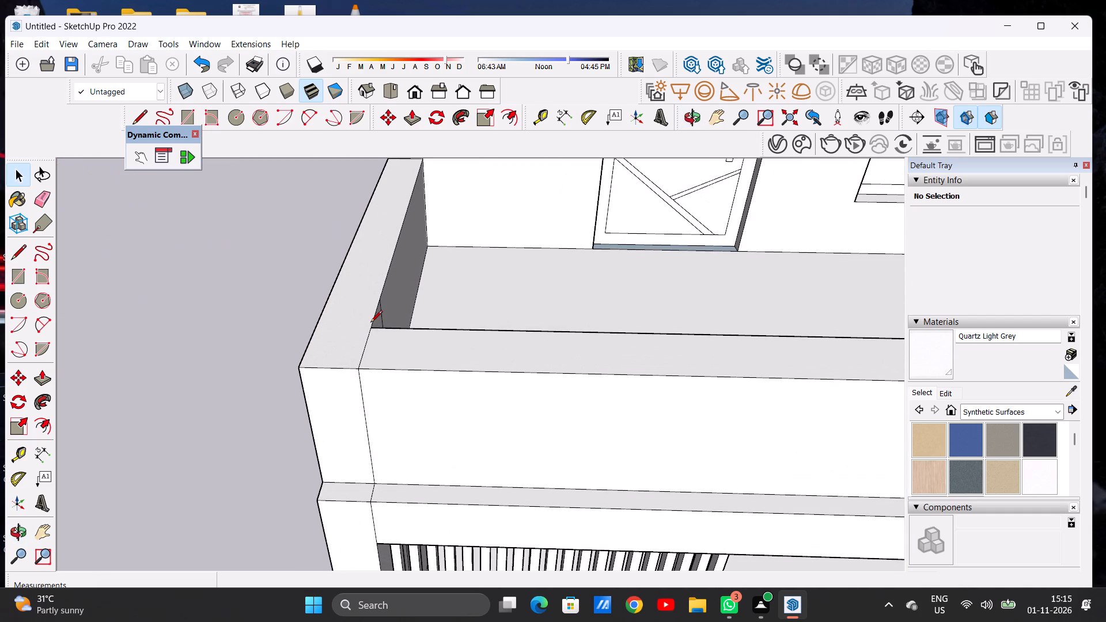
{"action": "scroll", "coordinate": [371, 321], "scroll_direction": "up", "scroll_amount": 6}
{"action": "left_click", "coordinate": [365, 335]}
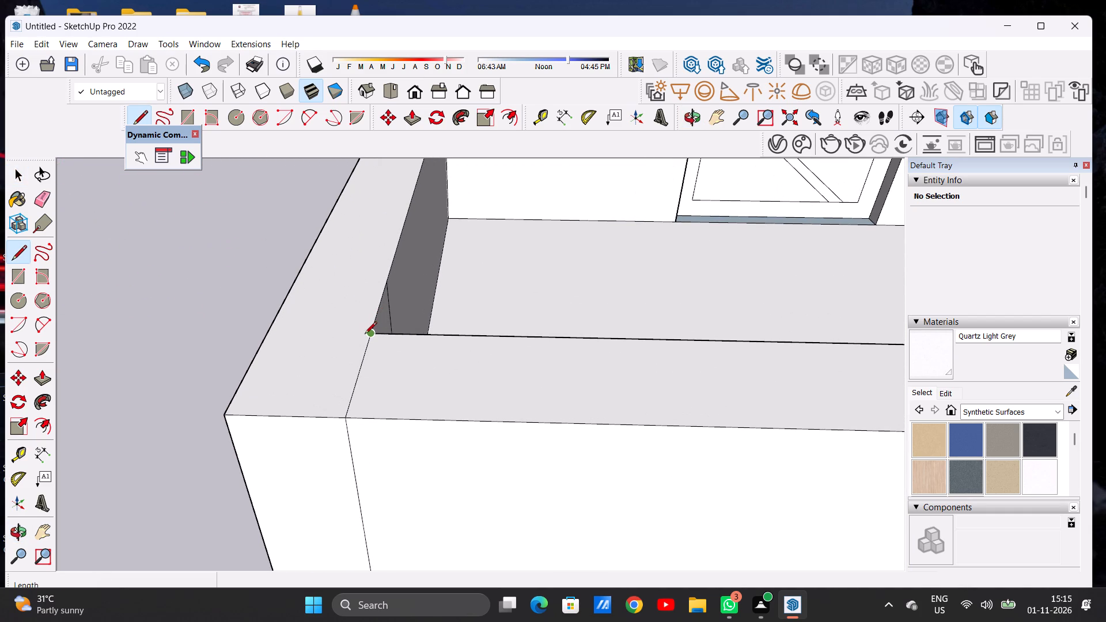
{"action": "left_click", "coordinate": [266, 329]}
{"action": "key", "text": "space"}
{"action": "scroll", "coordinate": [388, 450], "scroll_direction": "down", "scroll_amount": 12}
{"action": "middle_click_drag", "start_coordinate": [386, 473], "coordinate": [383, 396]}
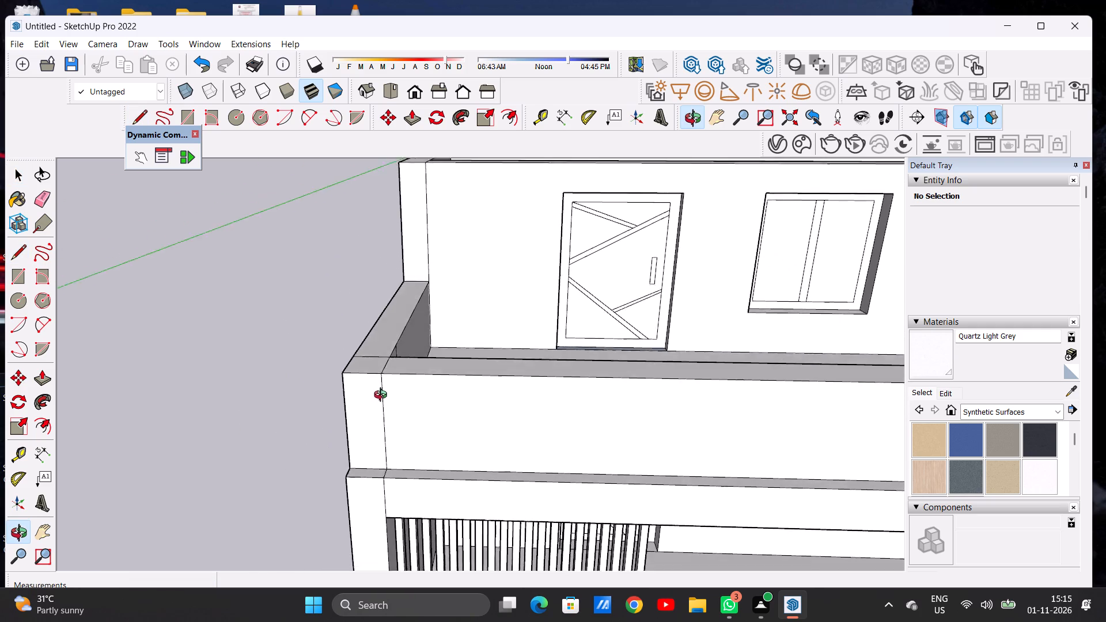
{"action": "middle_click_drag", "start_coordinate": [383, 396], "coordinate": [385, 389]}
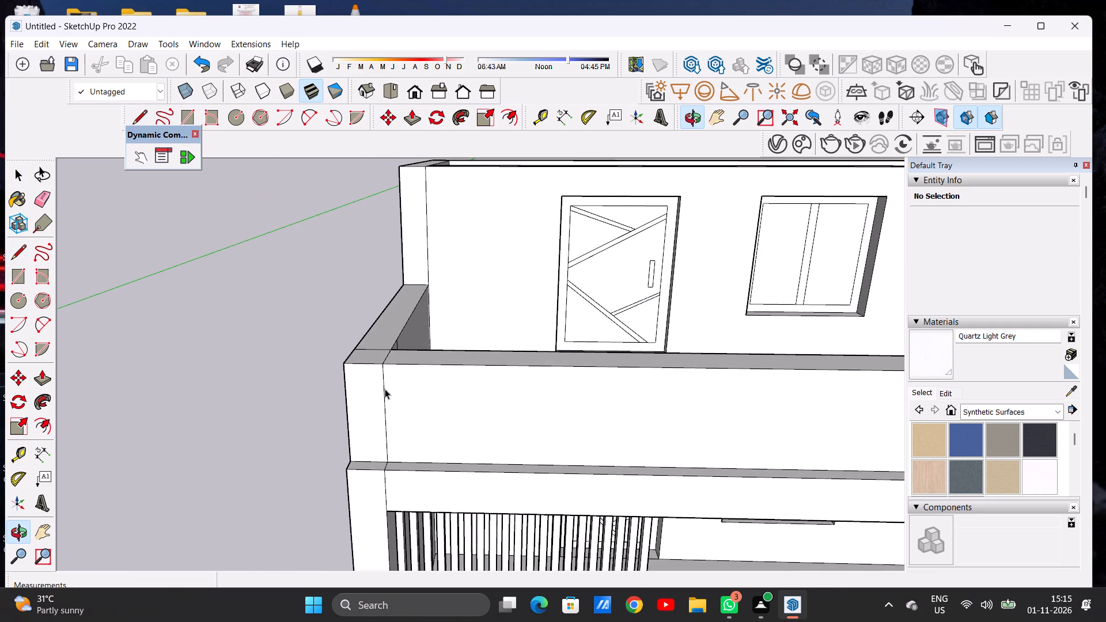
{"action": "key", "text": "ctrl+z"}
Draw a circle with a radius of about 1 3/4" on the wall end face just above the side parapet's top.
{"action": "scroll", "coordinate": [388, 331], "scroll_direction": "down", "scroll_amount": 1}
{"action": "scroll", "coordinate": [388, 332], "scroll_direction": "up", "scroll_amount": 1}
{"action": "scroll", "coordinate": [388, 332], "scroll_direction": "down", "scroll_amount": 4}
{"action": "middle_click_drag", "start_coordinate": [385, 343], "coordinate": [391, 360]}
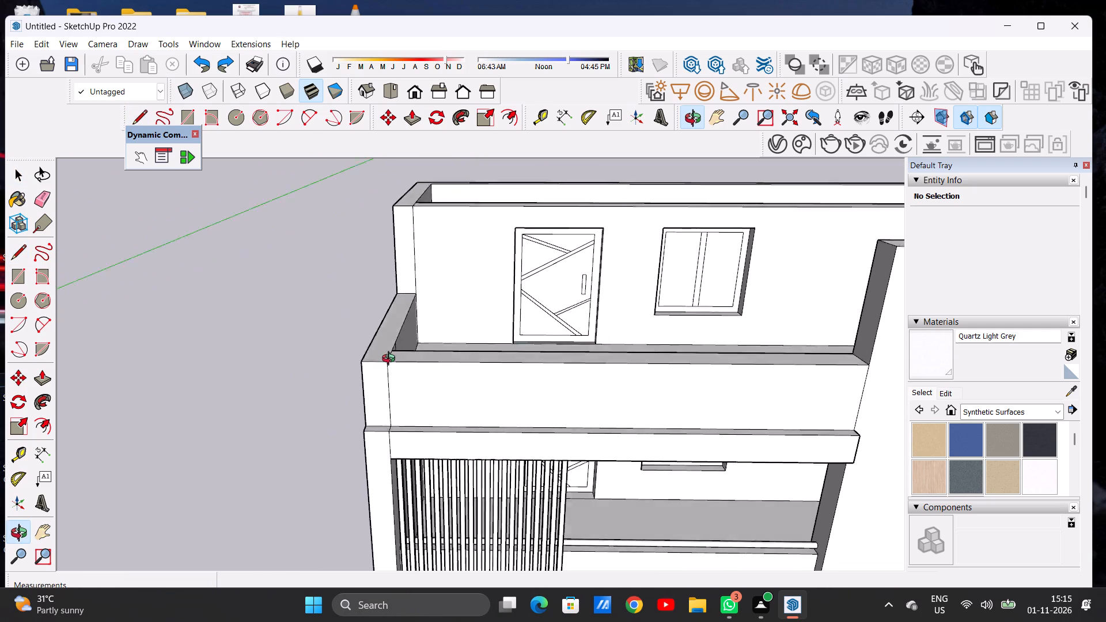
{"action": "middle_click_drag", "start_coordinate": [391, 360], "coordinate": [396, 377]}
{"action": "scroll", "coordinate": [397, 279], "scroll_direction": "up", "scroll_amount": 7}
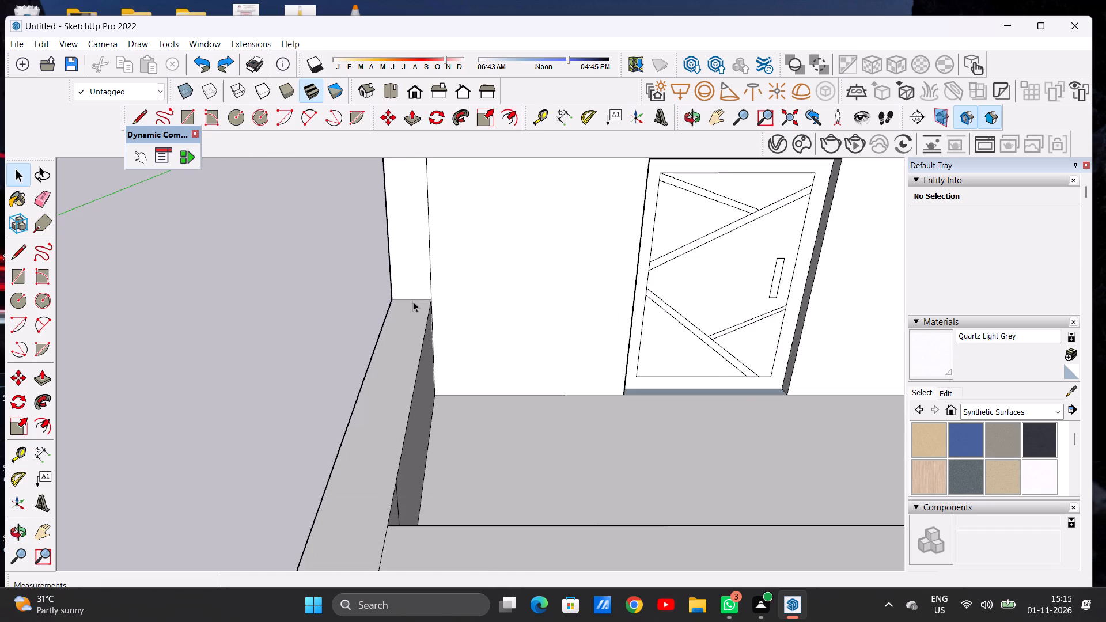
{"action": "middle_click_drag", "start_coordinate": [412, 305], "coordinate": [416, 271]}
{"action": "scroll", "coordinate": [416, 271], "scroll_direction": "up", "scroll_amount": 5}
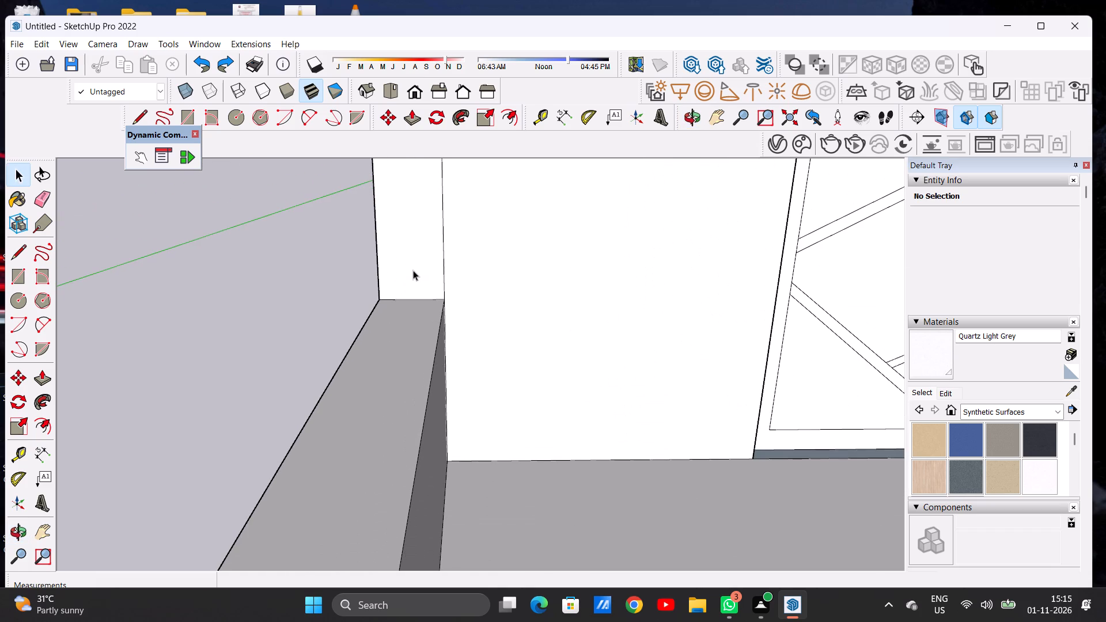
{"action": "key", "text": "c"}
{"action": "scroll", "coordinate": [408, 282], "scroll_direction": "up", "scroll_amount": 4}
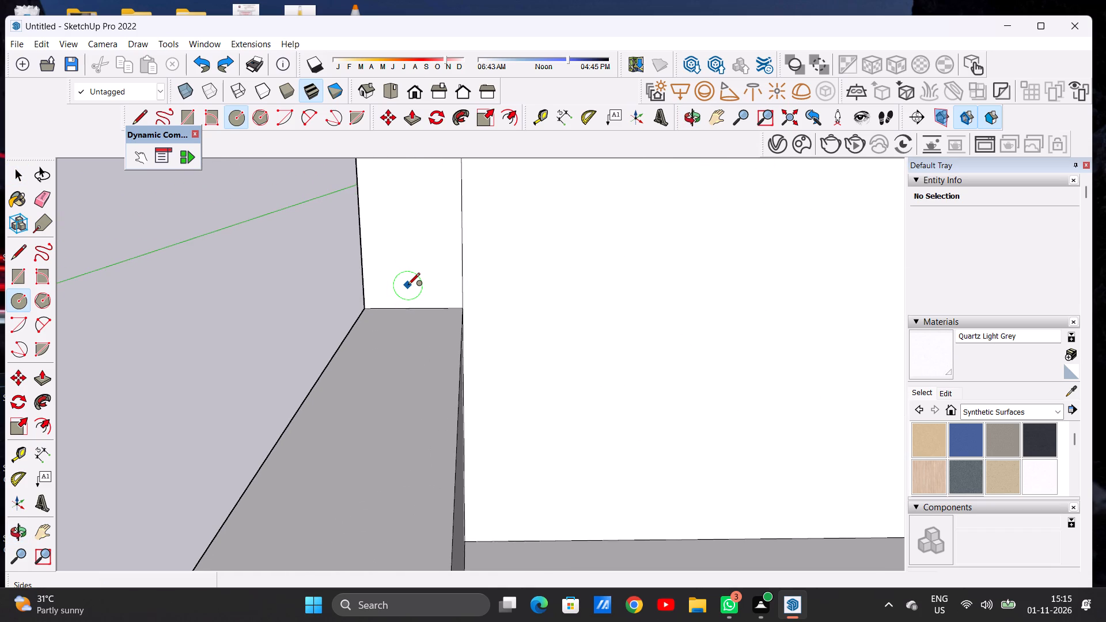
{"action": "left_click", "coordinate": [408, 286]}
{"action": "left_click", "coordinate": [406, 274]}
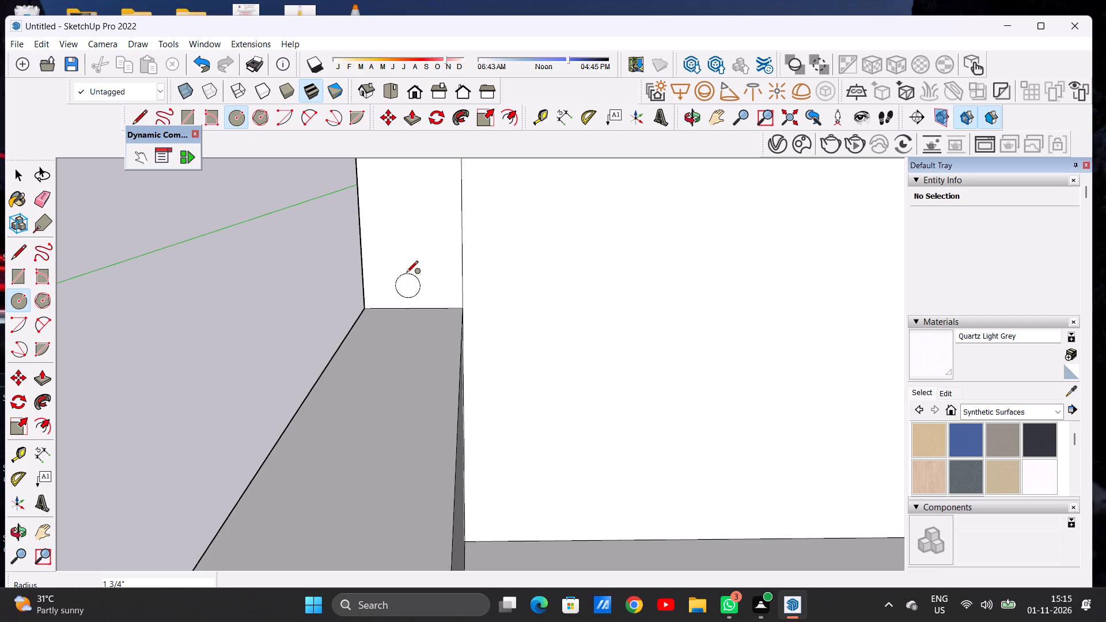
{"action": "key", "text": "space"}
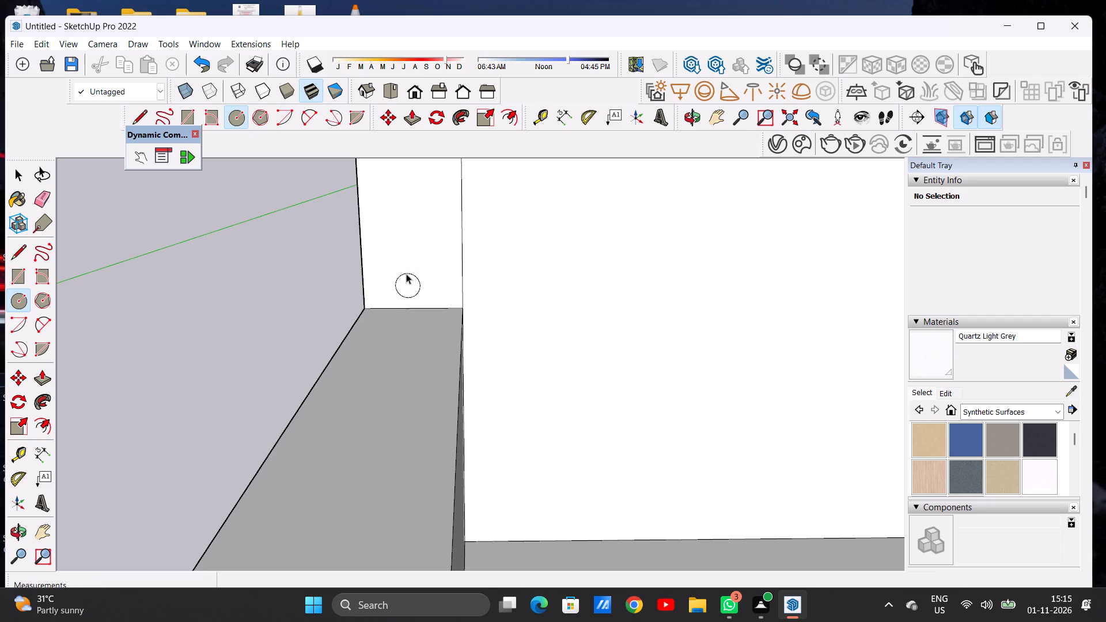
Draw a line about 11' 2 1/2" long from the circle's centre along the green axis above the side parapet.
{"action": "scroll", "coordinate": [399, 299], "scroll_direction": "down", "scroll_amount": 8}
{"action": "middle_click_drag", "start_coordinate": [386, 336], "coordinate": [464, 308]}
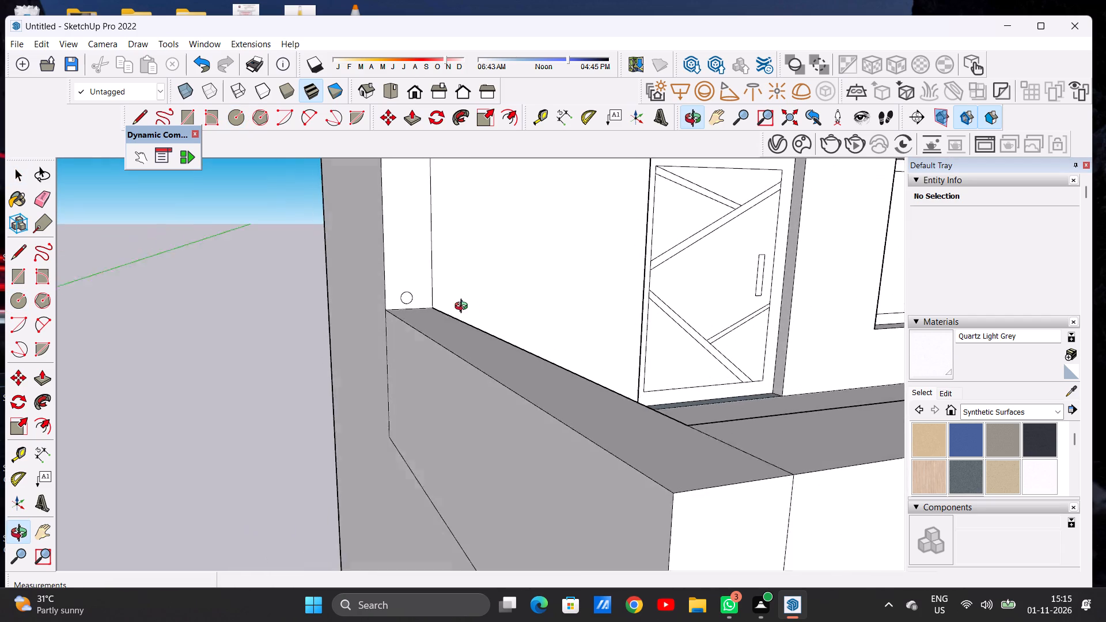
{"action": "middle_click_drag", "start_coordinate": [464, 308], "coordinate": [463, 308]}
{"action": "scroll", "coordinate": [414, 305], "scroll_direction": "up", "scroll_amount": 8}
{"action": "scroll", "coordinate": [401, 289], "scroll_direction": "down", "scroll_amount": 1}
{"action": "scroll", "coordinate": [401, 289], "scroll_direction": "up", "scroll_amount": 2}
{"action": "key", "text": "l"}
{"action": "scroll", "coordinate": [396, 288], "scroll_direction": "up", "scroll_amount": 3}
{"action": "scroll", "coordinate": [396, 288], "scroll_direction": "down", "scroll_amount": 2}
{"action": "left_click", "coordinate": [393, 293]}
{"action": "scroll", "coordinate": [439, 338], "scroll_direction": "down", "scroll_amount": 5}
{"action": "scroll", "coordinate": [438, 335], "scroll_direction": "up", "scroll_amount": 1}
{"action": "scroll", "coordinate": [438, 333], "scroll_direction": "down", "scroll_amount": 5}
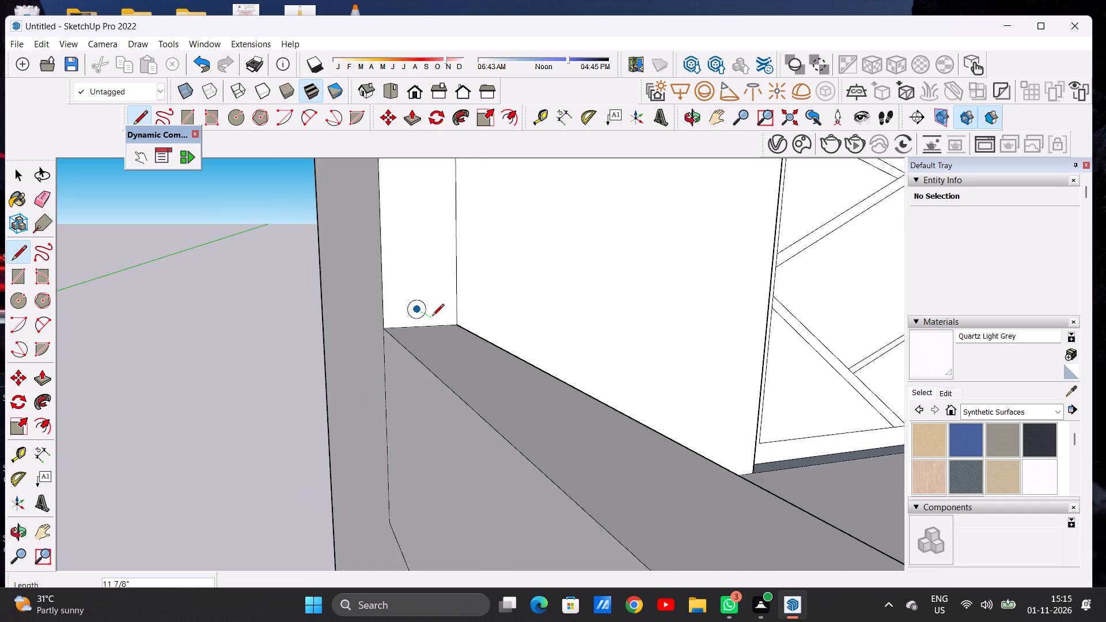
{"action": "scroll", "coordinate": [432, 317], "scroll_direction": "down", "scroll_amount": 4}
{"action": "scroll", "coordinate": [523, 432], "scroll_direction": "down", "scroll_amount": 7}
{"action": "middle_click_drag", "start_coordinate": [634, 435], "coordinate": [468, 428]}
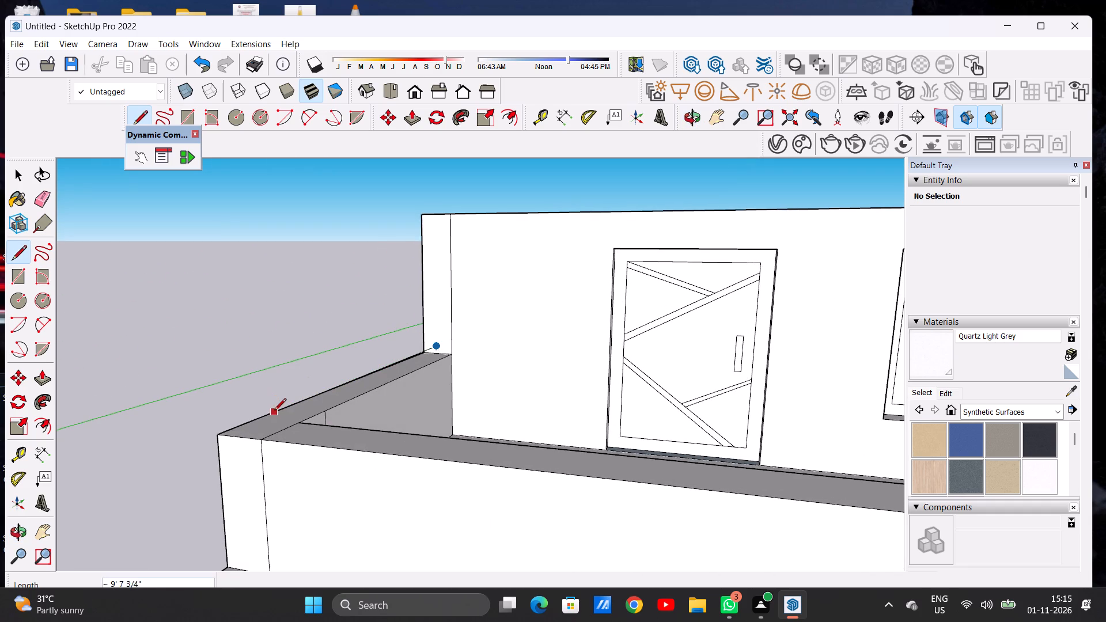
{"action": "scroll", "coordinate": [272, 414], "scroll_direction": "up", "scroll_amount": 11}
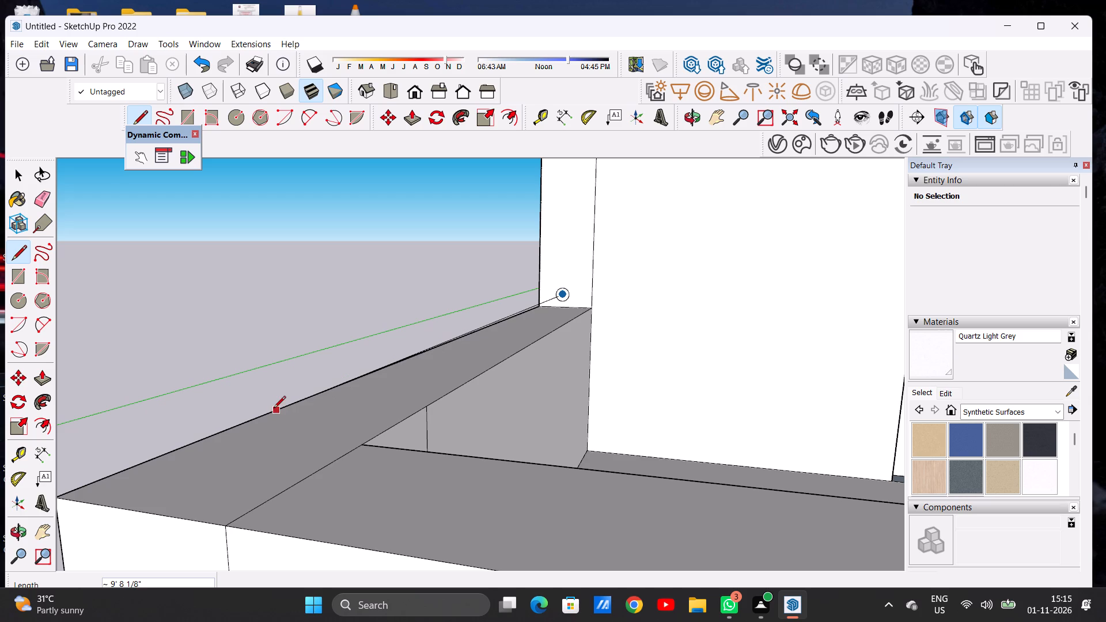
{"action": "left_click", "coordinate": [191, 433]}
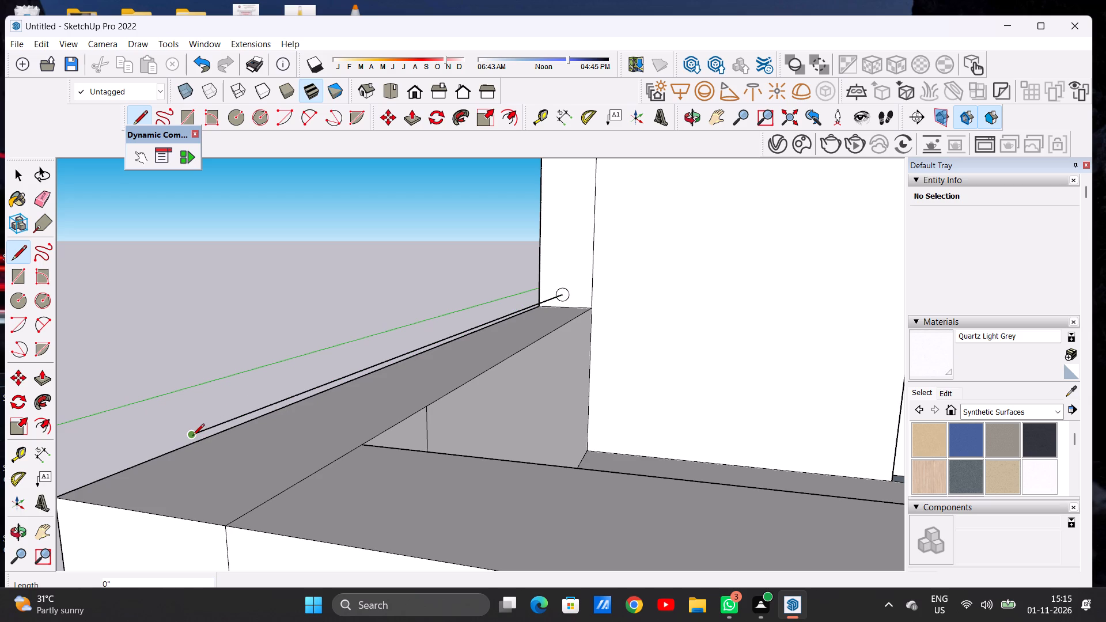
Continue the path with a line about 22' 4 13/16" long along the red axis above the front parapet to the opposite wall.
{"action": "left_click", "coordinate": [192, 437]}
{"action": "scroll", "coordinate": [312, 455], "scroll_direction": "down", "scroll_amount": 13}
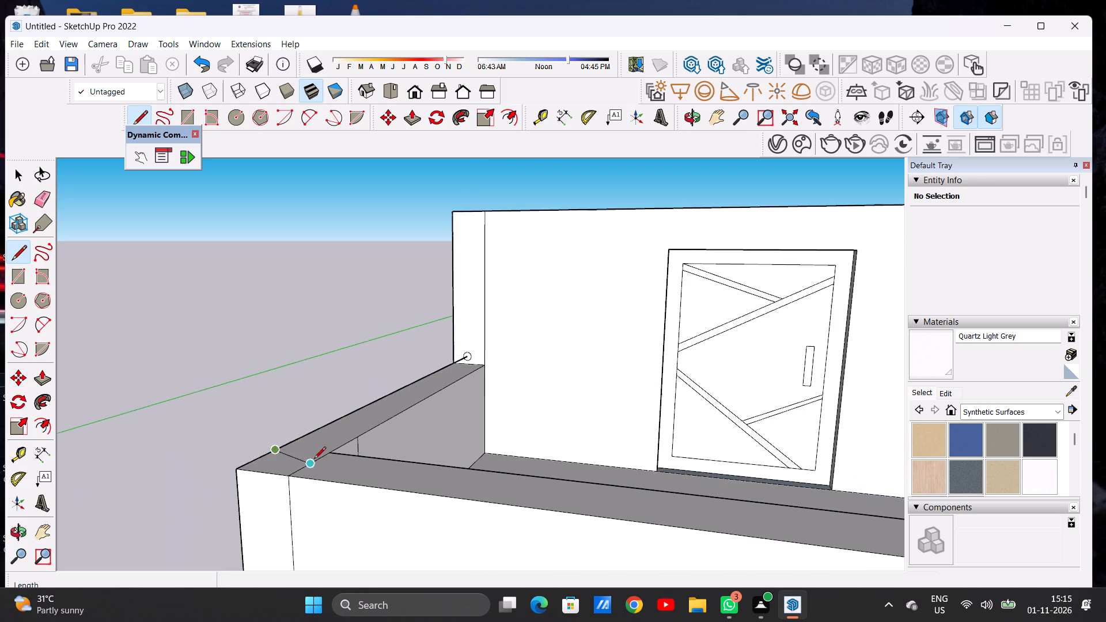
{"action": "scroll", "coordinate": [314, 460], "scroll_direction": "down", "scroll_amount": 4}
{"action": "scroll", "coordinate": [540, 498], "scroll_direction": "down", "scroll_amount": 6}
{"action": "scroll", "coordinate": [493, 493], "scroll_direction": "down", "scroll_amount": 3}
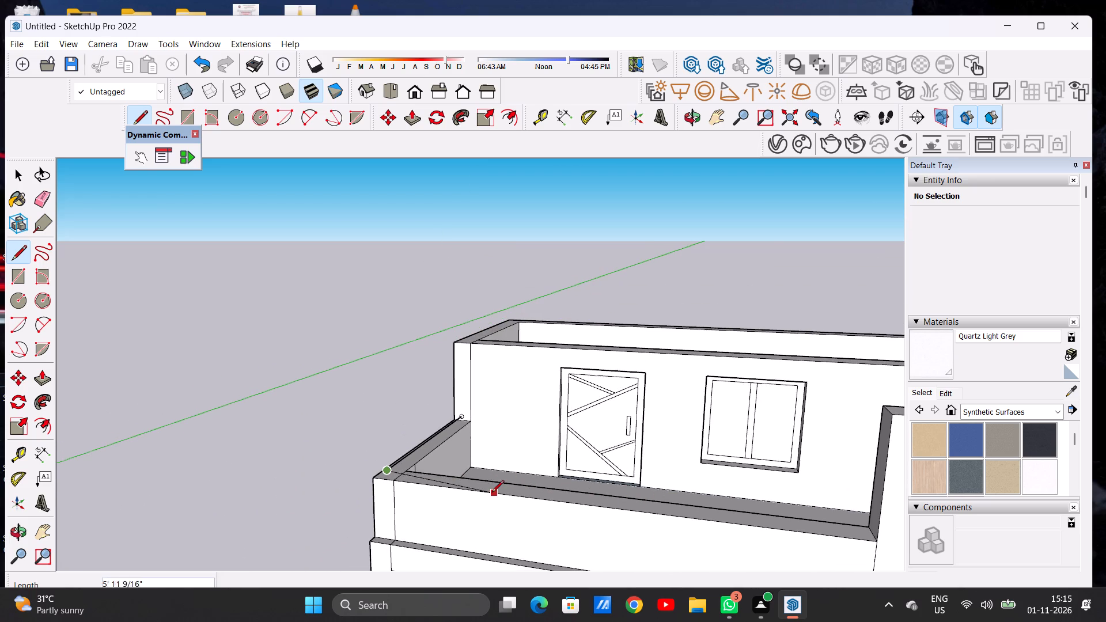
{"action": "scroll", "coordinate": [492, 493], "scroll_direction": "down", "scroll_amount": 3}
{"action": "scroll", "coordinate": [646, 502], "scroll_direction": "up", "scroll_amount": 1}
{"action": "scroll", "coordinate": [646, 503], "scroll_direction": "down", "scroll_amount": 1}
{"action": "scroll", "coordinate": [647, 506], "scroll_direction": "up", "scroll_amount": 4}
{"action": "scroll", "coordinate": [647, 507], "scroll_direction": "down", "scroll_amount": 1}
{"action": "scroll", "coordinate": [680, 509], "scroll_direction": "up", "scroll_amount": 2}
{"action": "scroll", "coordinate": [680, 509], "scroll_direction": "down", "scroll_amount": 1}
{"action": "scroll", "coordinate": [680, 509], "scroll_direction": "up", "scroll_amount": 1}
{"action": "scroll", "coordinate": [680, 509], "scroll_direction": "down", "scroll_amount": 1}
{"action": "scroll", "coordinate": [680, 509], "scroll_direction": "up", "scroll_amount": 1}
{"action": "middle_click_drag", "start_coordinate": [678, 509], "coordinate": [707, 509]}
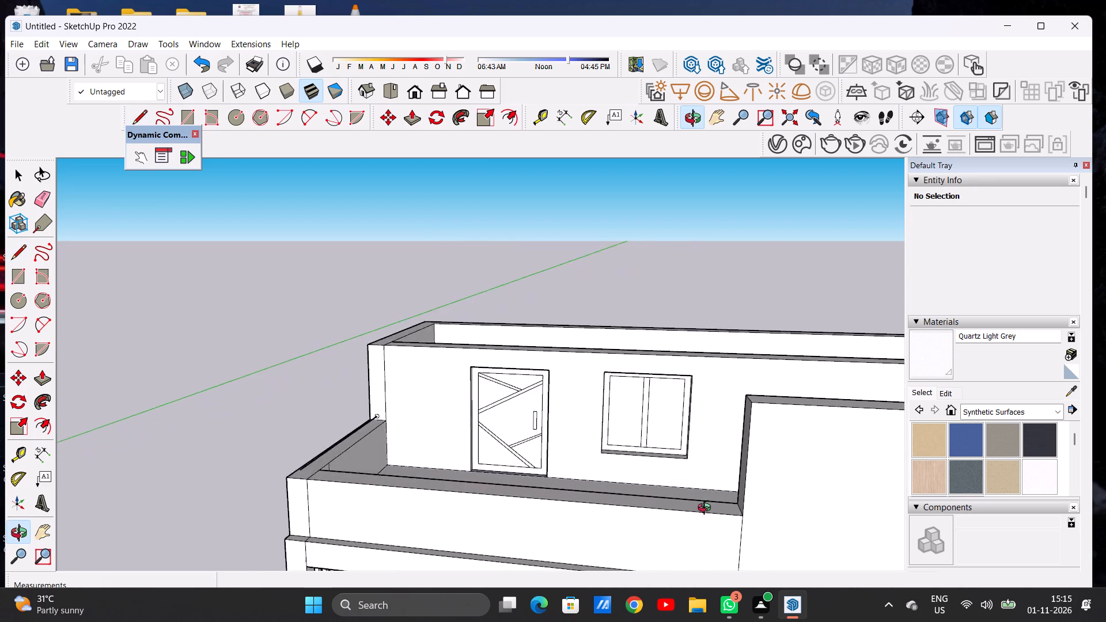
{"action": "middle_click_drag", "start_coordinate": [707, 509], "coordinate": [753, 500]}
{"action": "scroll", "coordinate": [756, 475], "scroll_direction": "up", "scroll_amount": 13}
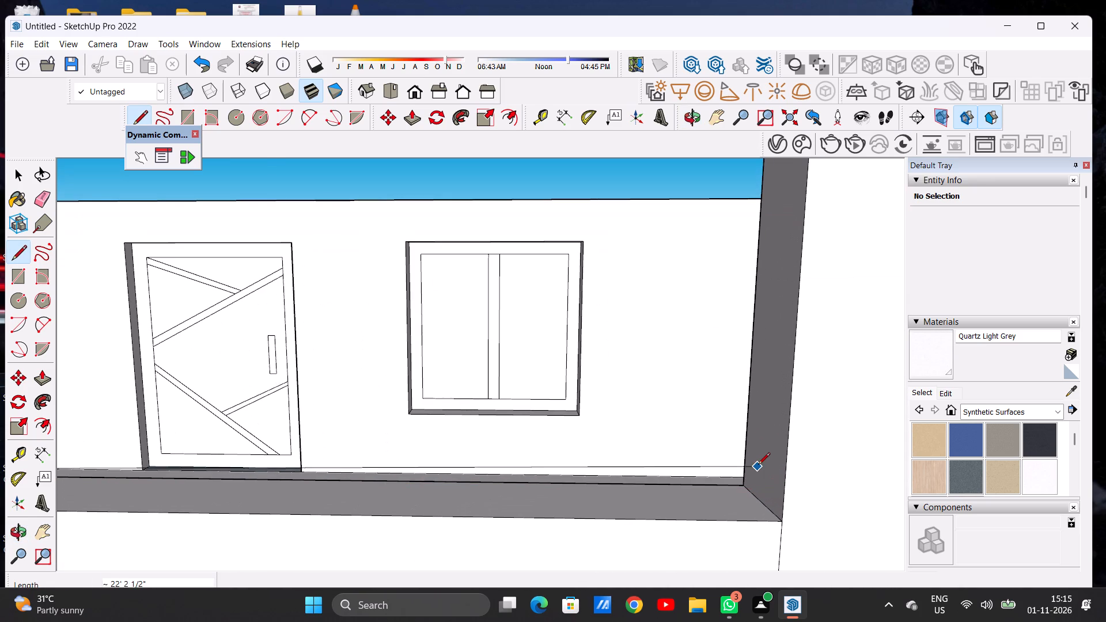
{"action": "scroll", "coordinate": [758, 465], "scroll_direction": "up", "scroll_amount": 5}
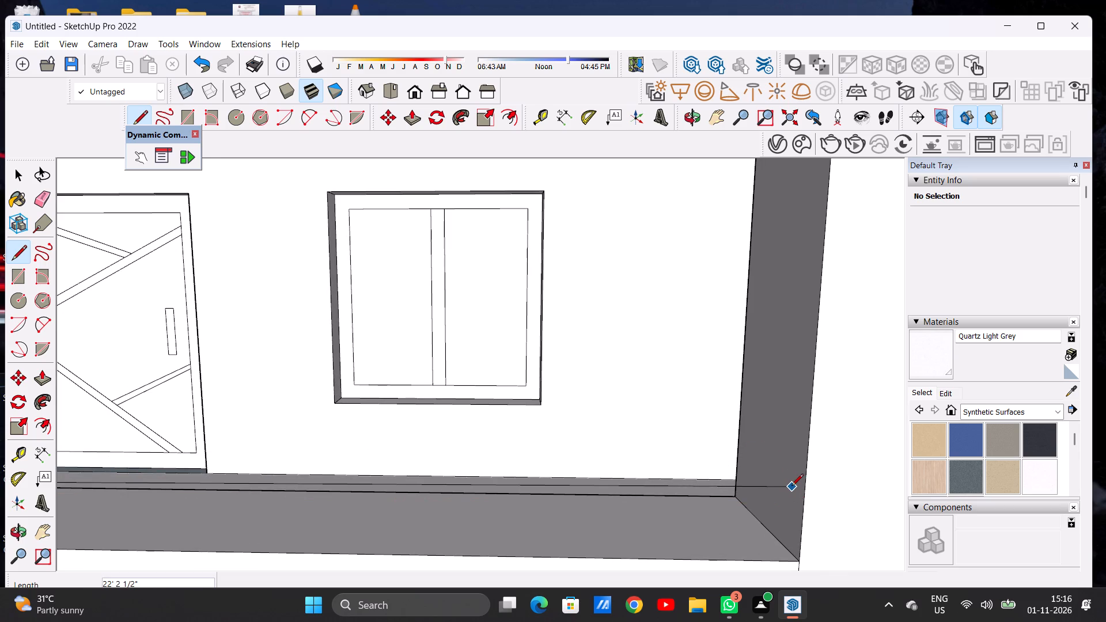
{"action": "scroll", "coordinate": [791, 487], "scroll_direction": "up", "scroll_amount": 15}
{"action": "scroll", "coordinate": [764, 462], "scroll_direction": "down", "scroll_amount": 8}
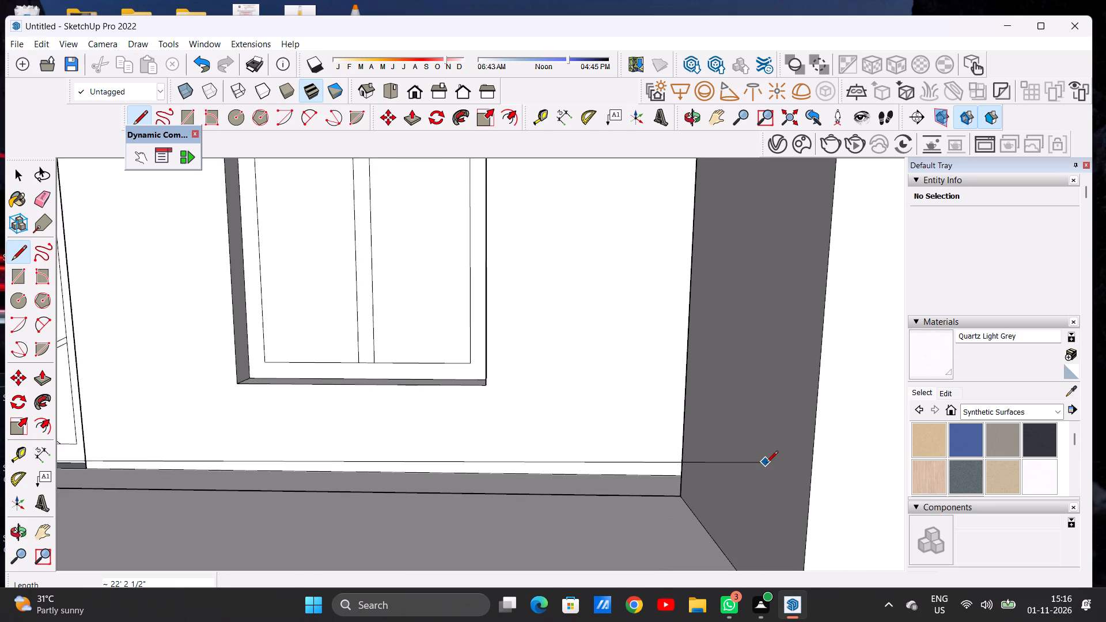
{"action": "scroll", "coordinate": [766, 464], "scroll_direction": "down", "scroll_amount": 2}
{"action": "middle_click_drag", "start_coordinate": [768, 498], "coordinate": [800, 498]}
{"action": "scroll", "coordinate": [782, 472], "scroll_direction": "up", "scroll_amount": 8}
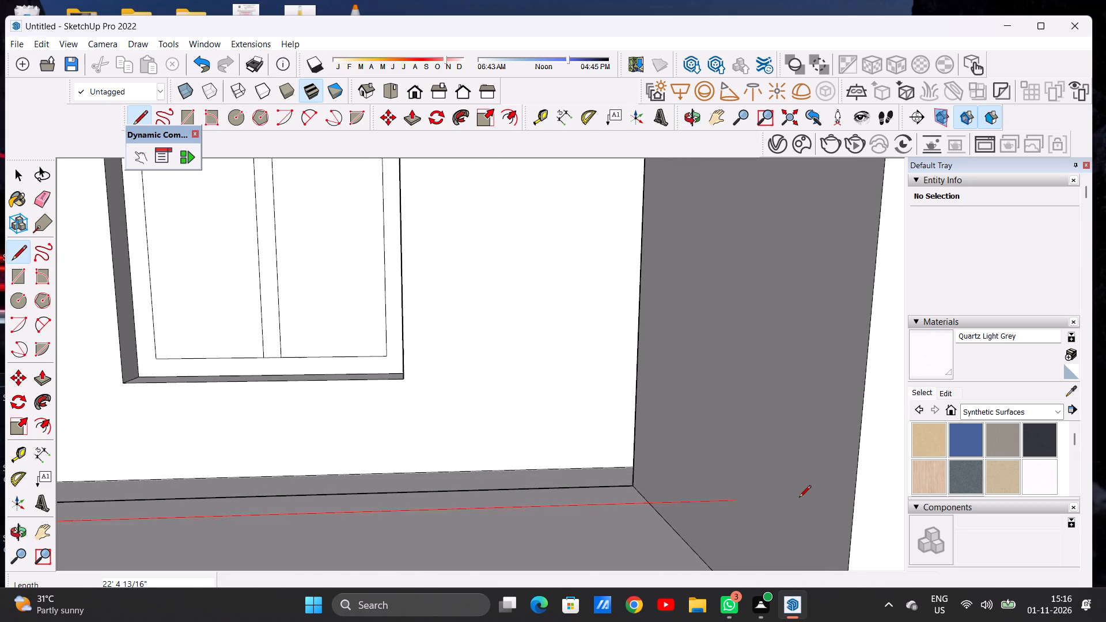
{"action": "left_click", "coordinate": [799, 498]}
{"action": "key", "text": "space"}
Examine where the front path line meets the opposite wall, and check the line's run along the front parapet.
{"action": "middle_click_drag", "start_coordinate": [737, 504], "coordinate": [696, 524]}
{"action": "scroll", "coordinate": [703, 544], "scroll_direction": "up", "scroll_amount": 11}
{"action": "scroll", "coordinate": [683, 530], "scroll_direction": "down", "scroll_amount": 1}
{"action": "scroll", "coordinate": [678, 534], "scroll_direction": "up", "scroll_amount": 12}
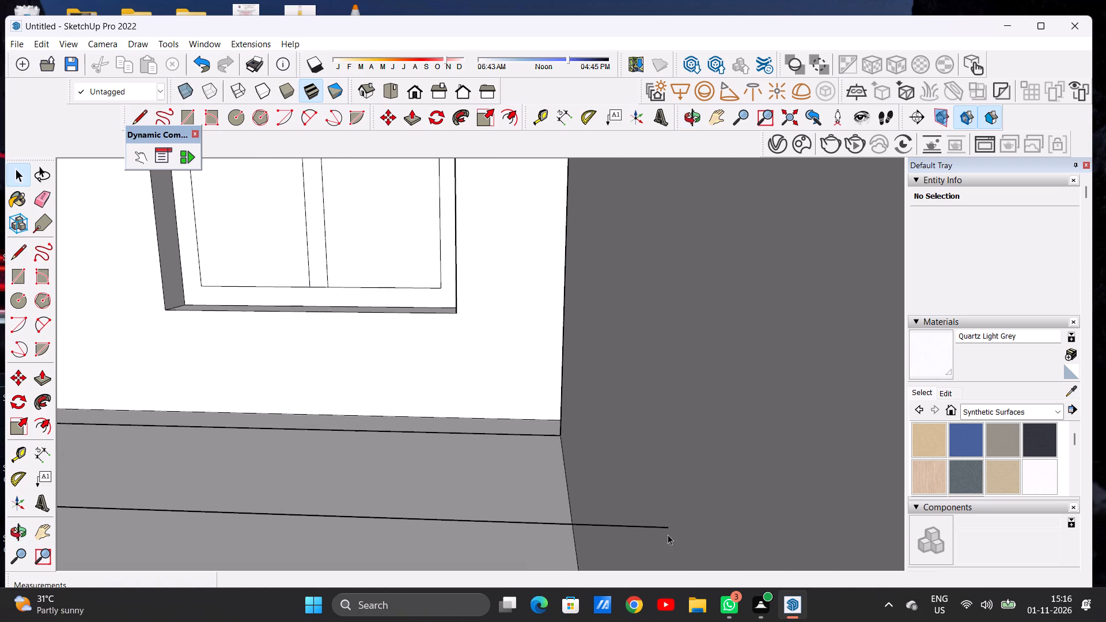
{"action": "scroll", "coordinate": [668, 534], "scroll_direction": "up", "scroll_amount": 6}
{"action": "scroll", "coordinate": [666, 516], "scroll_direction": "down", "scroll_amount": 1}
{"action": "scroll", "coordinate": [666, 516], "scroll_direction": "up", "scroll_amount": 10}
{"action": "scroll", "coordinate": [671, 532], "scroll_direction": "down", "scroll_amount": 1}
{"action": "scroll", "coordinate": [671, 532], "scroll_direction": "up", "scroll_amount": 6}
{"action": "left_click", "coordinate": [665, 532]}
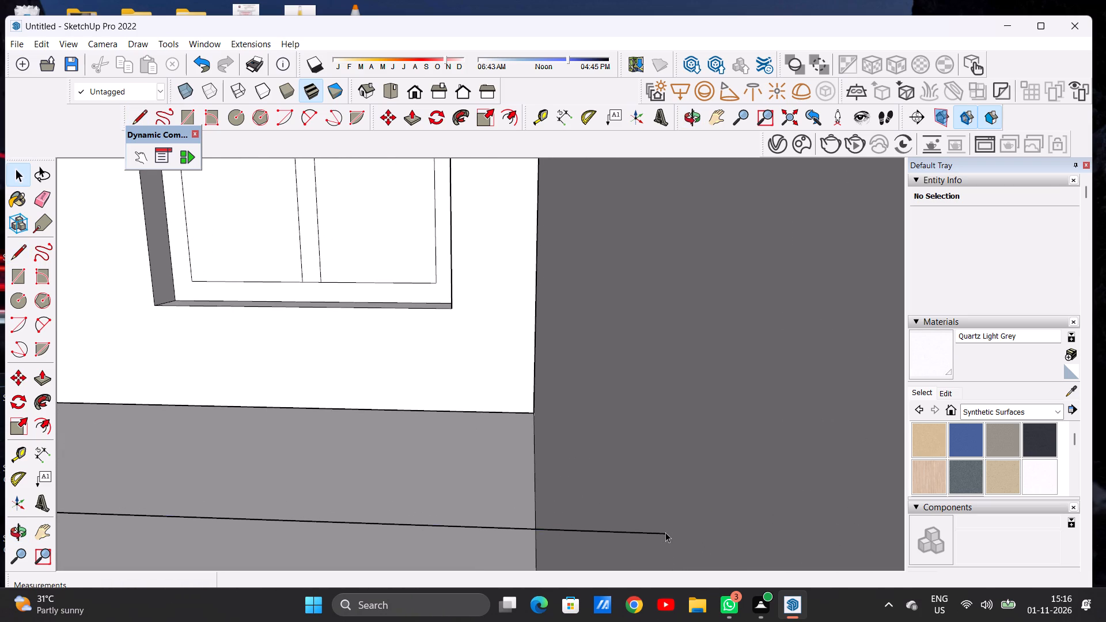
{"action": "scroll", "coordinate": [669, 514], "scroll_direction": "down", "scroll_amount": 20}
{"action": "scroll", "coordinate": [669, 514], "scroll_direction": "down", "scroll_amount": 10}
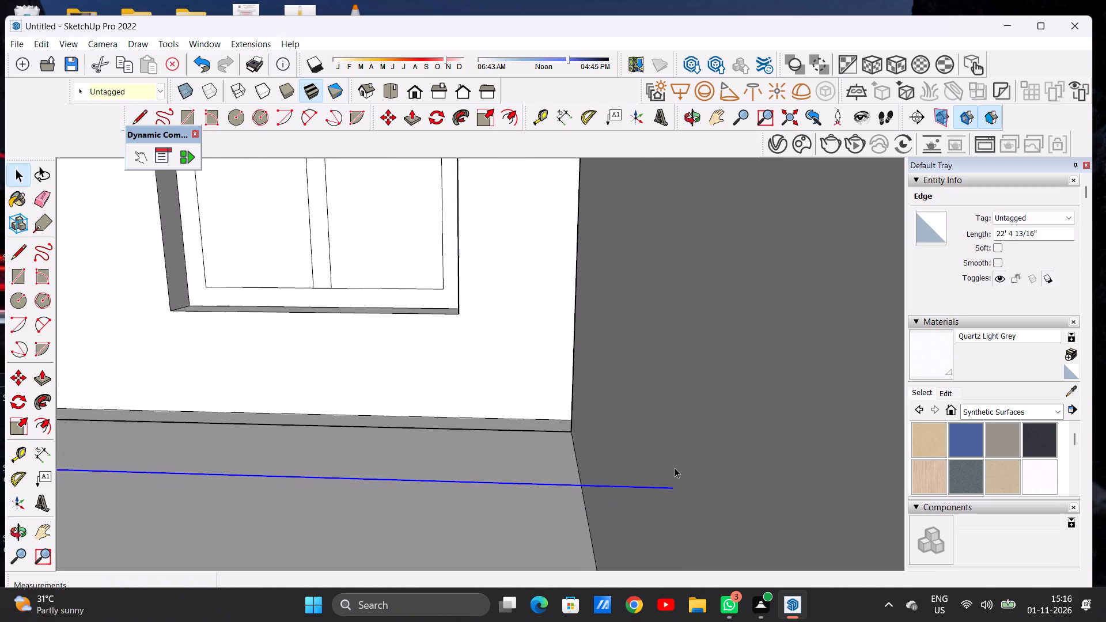
{"action": "scroll", "coordinate": [675, 468], "scroll_direction": "down", "scroll_amount": 14}
{"action": "scroll", "coordinate": [683, 468], "scroll_direction": "up", "scroll_amount": 1}
{"action": "scroll", "coordinate": [683, 468], "scroll_direction": "down", "scroll_amount": 20}
{"action": "scroll", "coordinate": [683, 468], "scroll_direction": "down", "scroll_amount": 5}
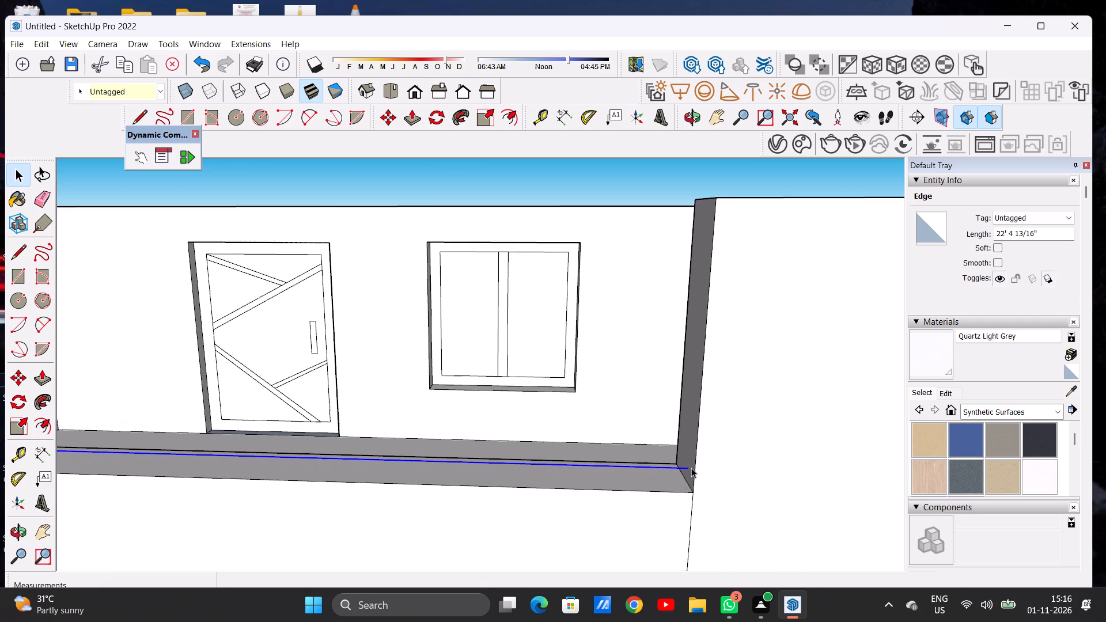
{"action": "scroll", "coordinate": [691, 468], "scroll_direction": "down", "scroll_amount": 4}
{"action": "scroll", "coordinate": [691, 468], "scroll_direction": "up", "scroll_amount": 2}
{"action": "scroll", "coordinate": [691, 468], "scroll_direction": "down", "scroll_amount": 13}
{"action": "left_click", "coordinate": [278, 475]}
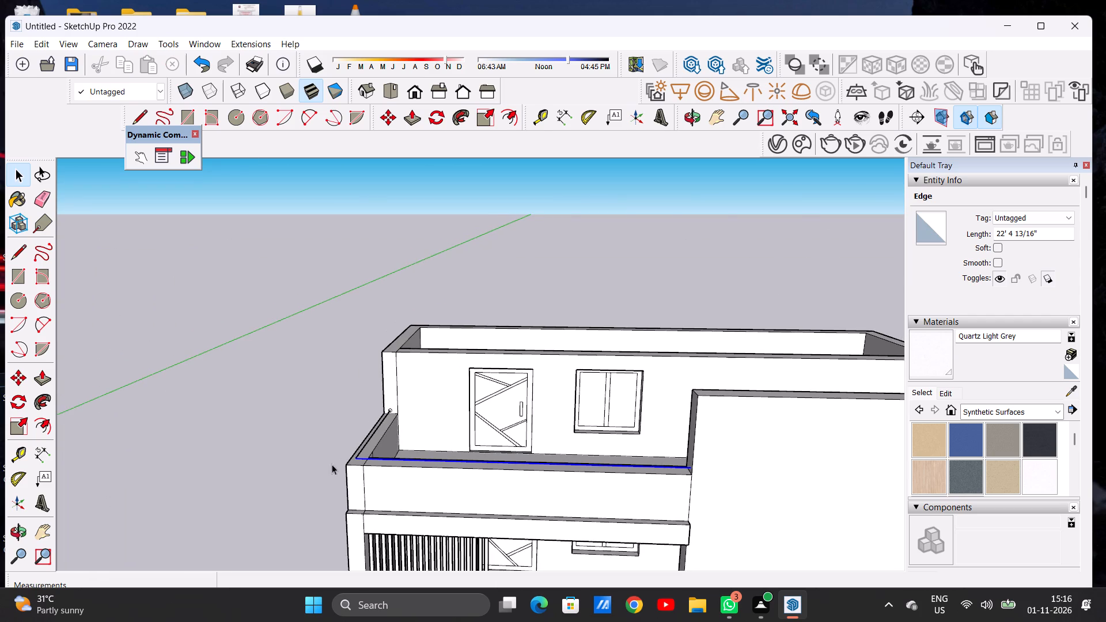
Sweep the circle with Follow Me along the side and front parapet path to the opposite wall, forming the round handrail.
{"action": "middle_click_drag", "start_coordinate": [362, 461], "coordinate": [514, 426]}
{"action": "scroll", "coordinate": [416, 437], "scroll_direction": "up", "scroll_amount": 1}
{"action": "scroll", "coordinate": [416, 436], "scroll_direction": "down", "scroll_amount": 1}
{"action": "scroll", "coordinate": [416, 436], "scroll_direction": "up", "scroll_amount": 8}
{"action": "scroll", "coordinate": [369, 428], "scroll_direction": "down", "scroll_amount": 1}
{"action": "scroll", "coordinate": [368, 428], "scroll_direction": "up", "scroll_amount": 9}
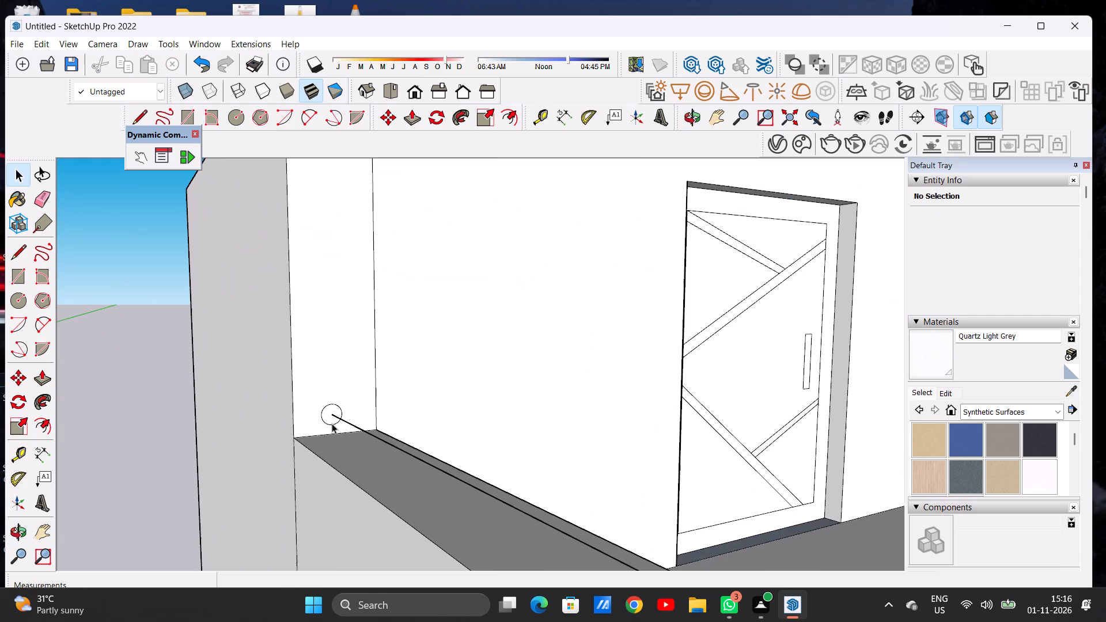
{"action": "left_click", "coordinate": [457, 117]}
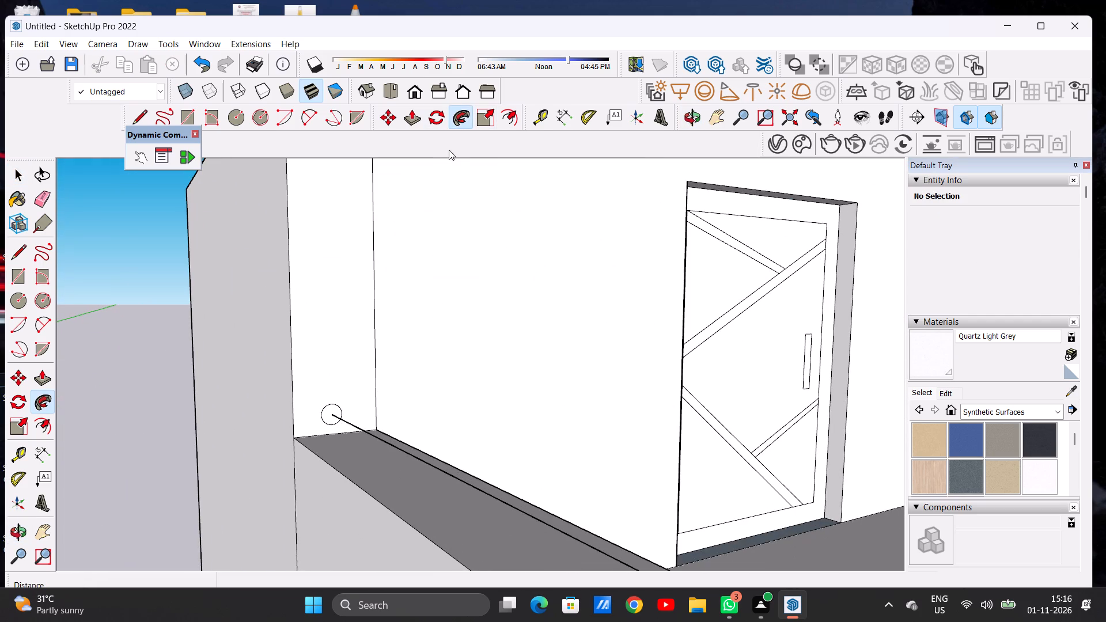
{"action": "scroll", "coordinate": [338, 429], "scroll_direction": "up", "scroll_amount": 13}
{"action": "left_click", "coordinate": [324, 405]}
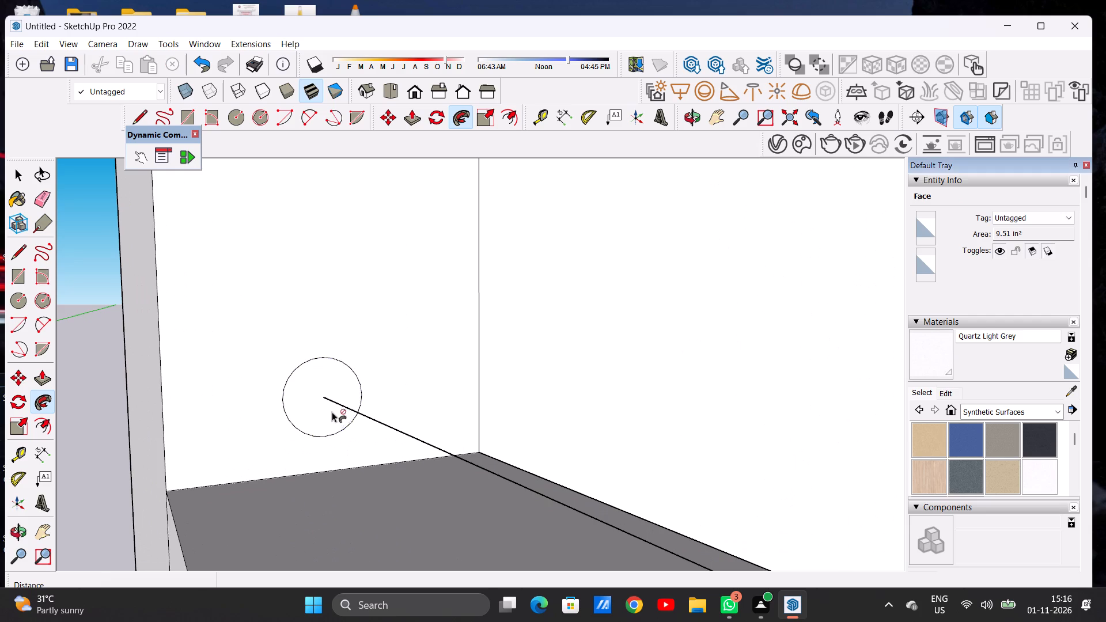
{"action": "scroll", "coordinate": [387, 397], "scroll_direction": "down", "scroll_amount": 12}
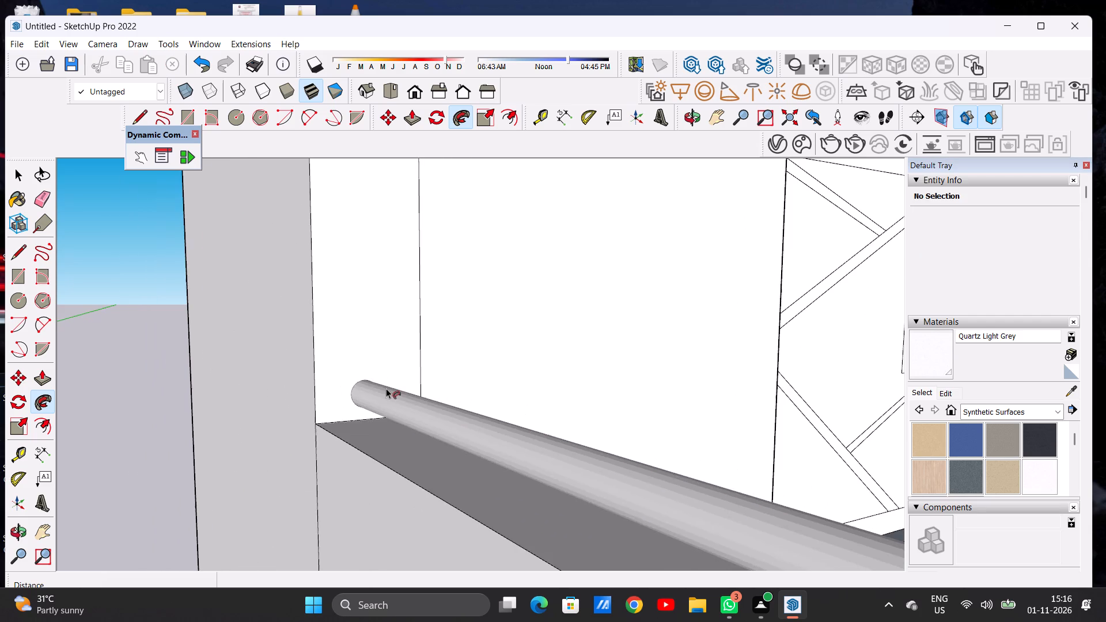
{"action": "scroll", "coordinate": [386, 388], "scroll_direction": "down", "scroll_amount": 16}
{"action": "scroll", "coordinate": [531, 411], "scroll_direction": "up", "scroll_amount": 7}
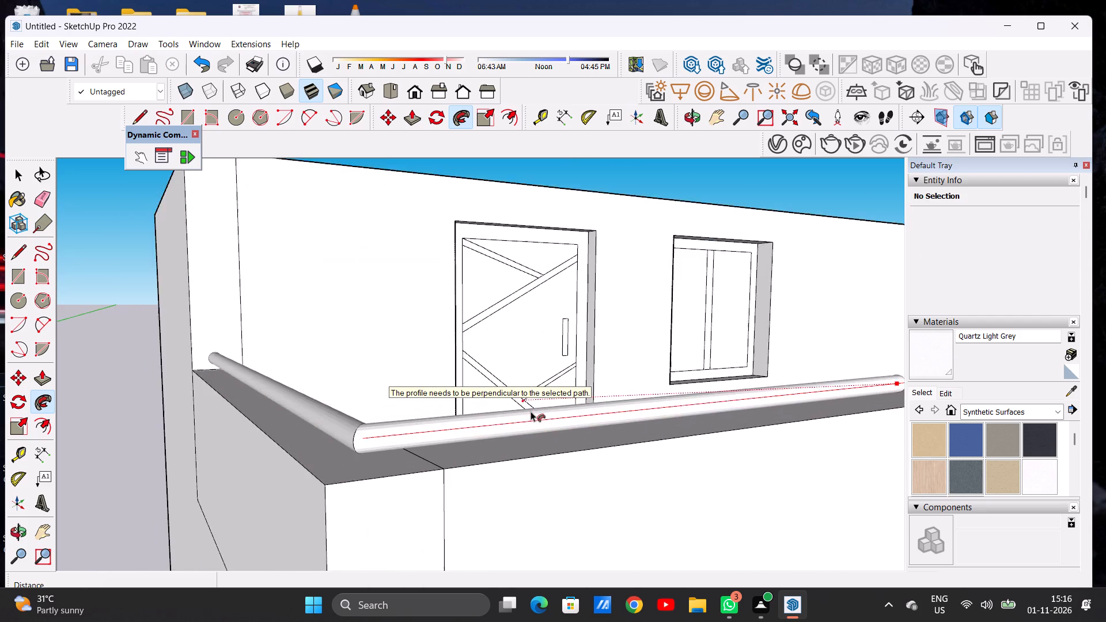
{"action": "scroll", "coordinate": [502, 414], "scroll_direction": "down", "scroll_amount": 12}
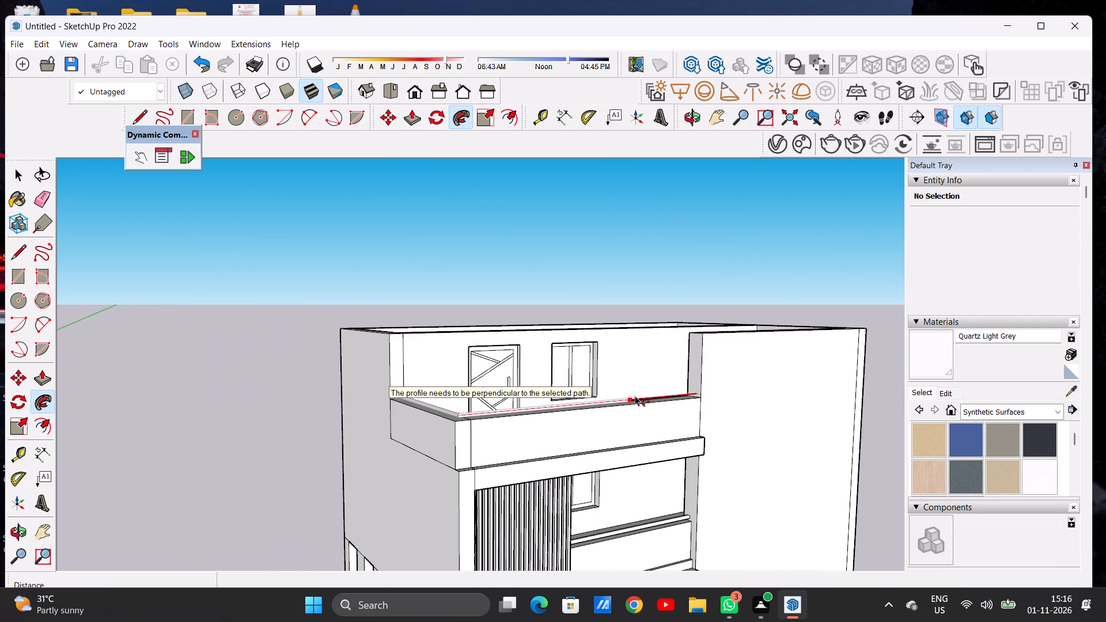
{"action": "scroll", "coordinate": [685, 389], "scroll_direction": "up", "scroll_amount": 15}
{"action": "scroll", "coordinate": [725, 400], "scroll_direction": "down", "scroll_amount": 1}
{"action": "scroll", "coordinate": [725, 400], "scroll_direction": "up", "scroll_amount": 3}
{"action": "scroll", "coordinate": [725, 400], "scroll_direction": "down", "scroll_amount": 1}
{"action": "scroll", "coordinate": [726, 400], "scroll_direction": "up", "scroll_amount": 2}
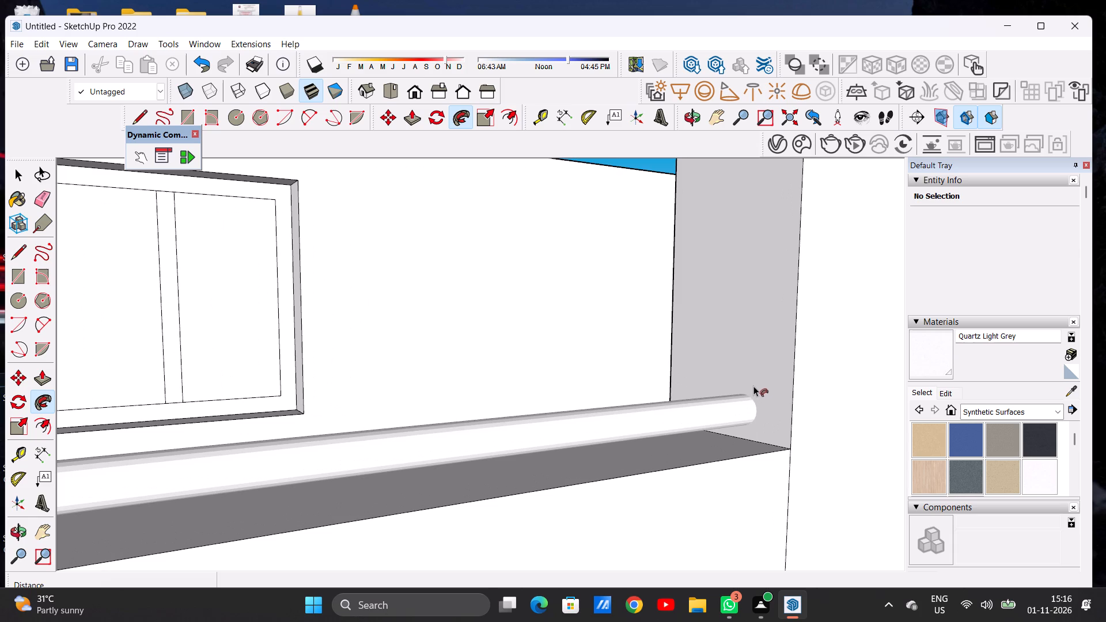
{"action": "left_click", "coordinate": [755, 384]}
{"action": "key", "text": "space"}
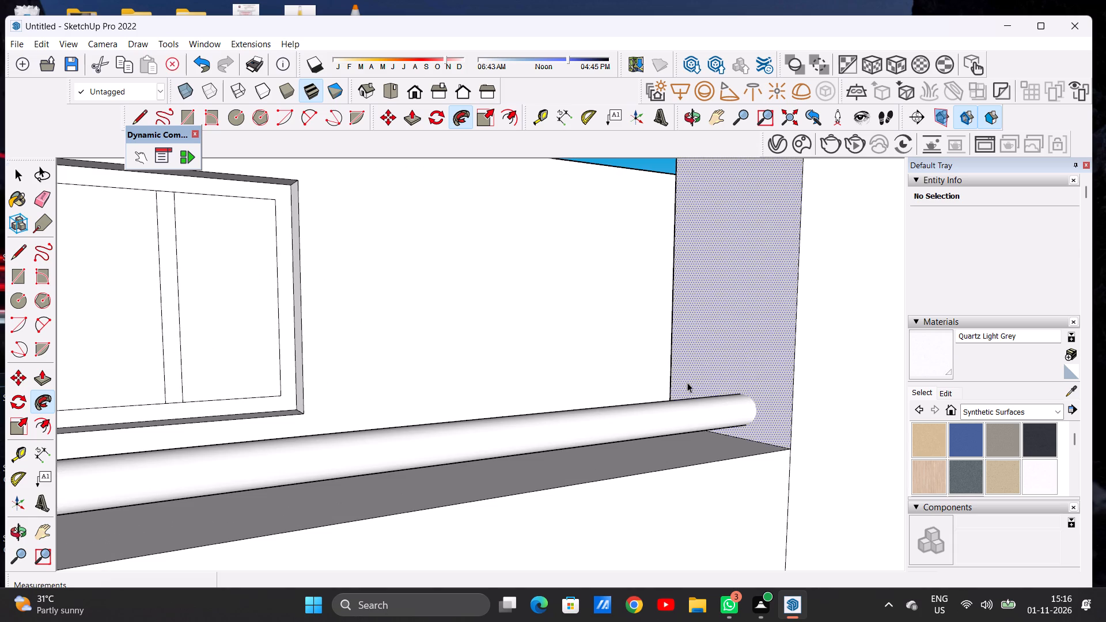
Examine the finished handrail along the front parapet, at its corner and from the whole front of the house.
{"action": "scroll", "coordinate": [685, 385], "scroll_direction": "down", "scroll_amount": 19}
{"action": "scroll", "coordinate": [616, 363], "scroll_direction": "down", "scroll_amount": 6}
{"action": "middle_click_drag", "start_coordinate": [599, 407], "coordinate": [411, 403]}
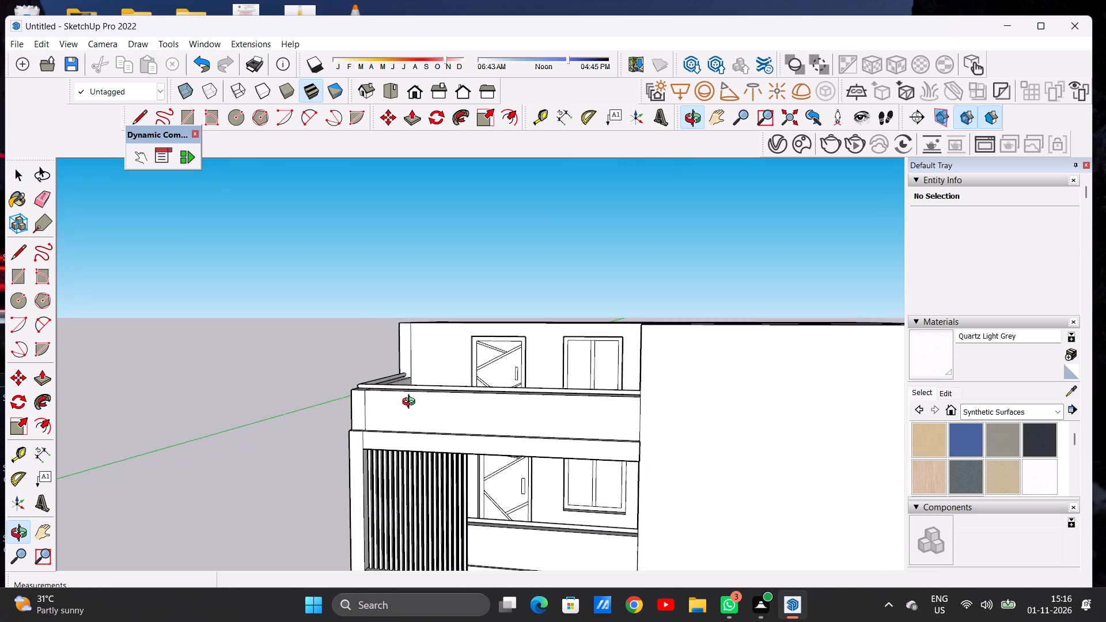
{"action": "middle_click_drag", "start_coordinate": [411, 403], "coordinate": [429, 402]}
{"action": "scroll", "coordinate": [619, 388], "scroll_direction": "up", "scroll_amount": 5}
{"action": "scroll", "coordinate": [657, 389], "scroll_direction": "down", "scroll_amount": 1}
{"action": "scroll", "coordinate": [657, 389], "scroll_direction": "up", "scroll_amount": 8}
{"action": "scroll", "coordinate": [631, 397], "scroll_direction": "down", "scroll_amount": 1}
{"action": "scroll", "coordinate": [631, 397], "scroll_direction": "up", "scroll_amount": 2}
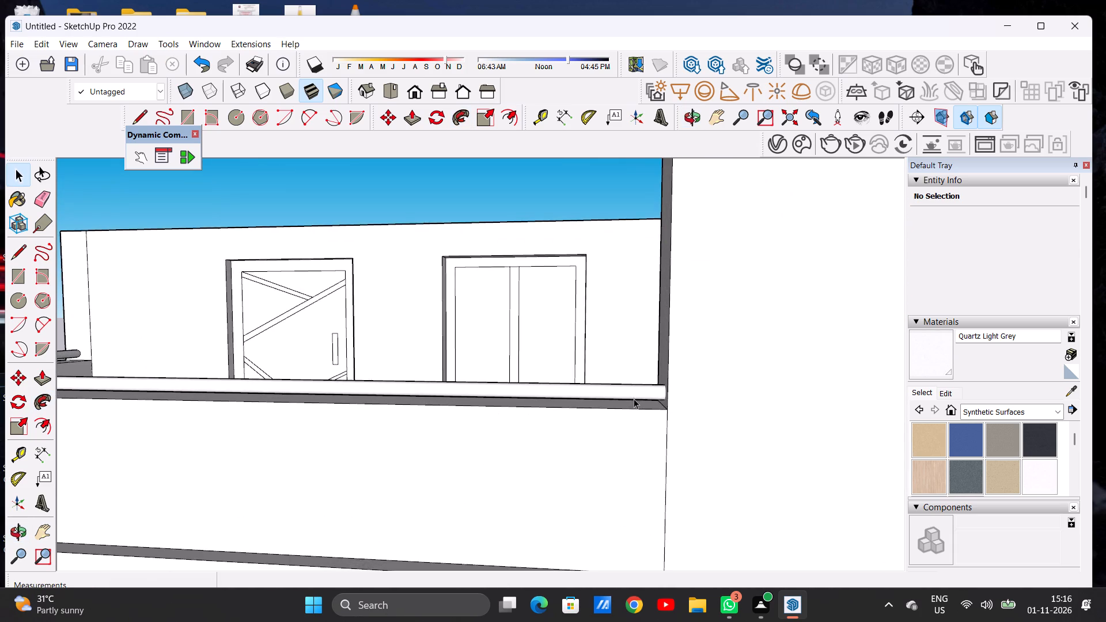
{"action": "scroll", "coordinate": [635, 400], "scroll_direction": "down", "scroll_amount": 20}
{"action": "middle_click_drag", "start_coordinate": [503, 389], "coordinate": [607, 412]}
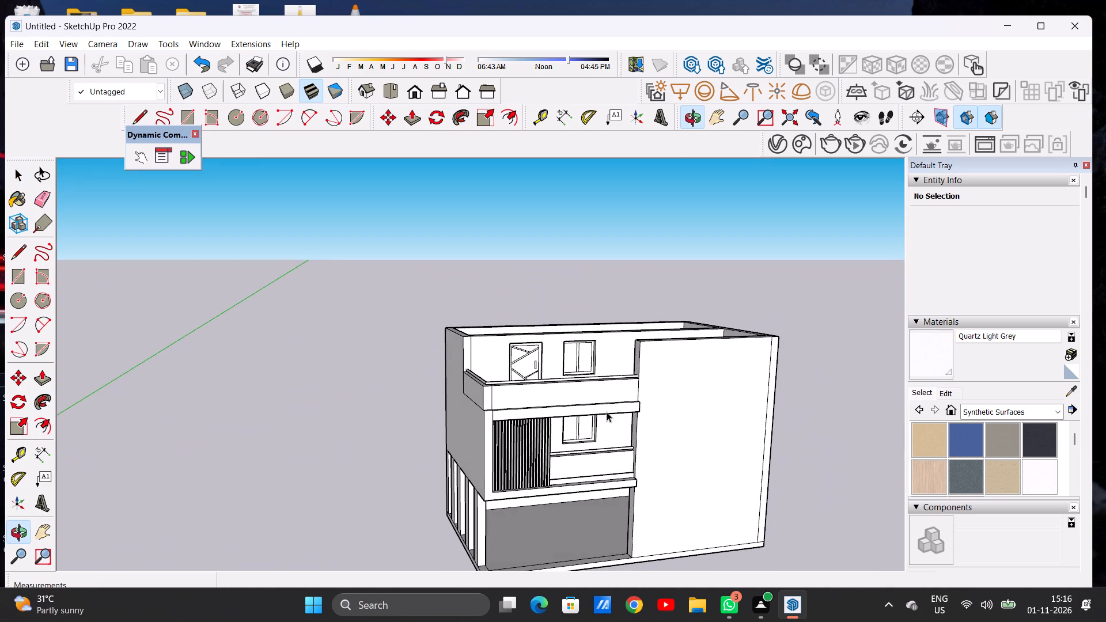
{"action": "scroll", "coordinate": [478, 383], "scroll_direction": "up", "scroll_amount": 2}
{"action": "scroll", "coordinate": [478, 383], "scroll_direction": "down", "scroll_amount": 1}
{"action": "scroll", "coordinate": [478, 383], "scroll_direction": "up", "scroll_amount": 3}
{"action": "scroll", "coordinate": [482, 388], "scroll_direction": "down", "scroll_amount": 1}
{"action": "scroll", "coordinate": [482, 388], "scroll_direction": "up", "scroll_amount": 17}
{"action": "scroll", "coordinate": [490, 384], "scroll_direction": "up", "scroll_amount": 5}
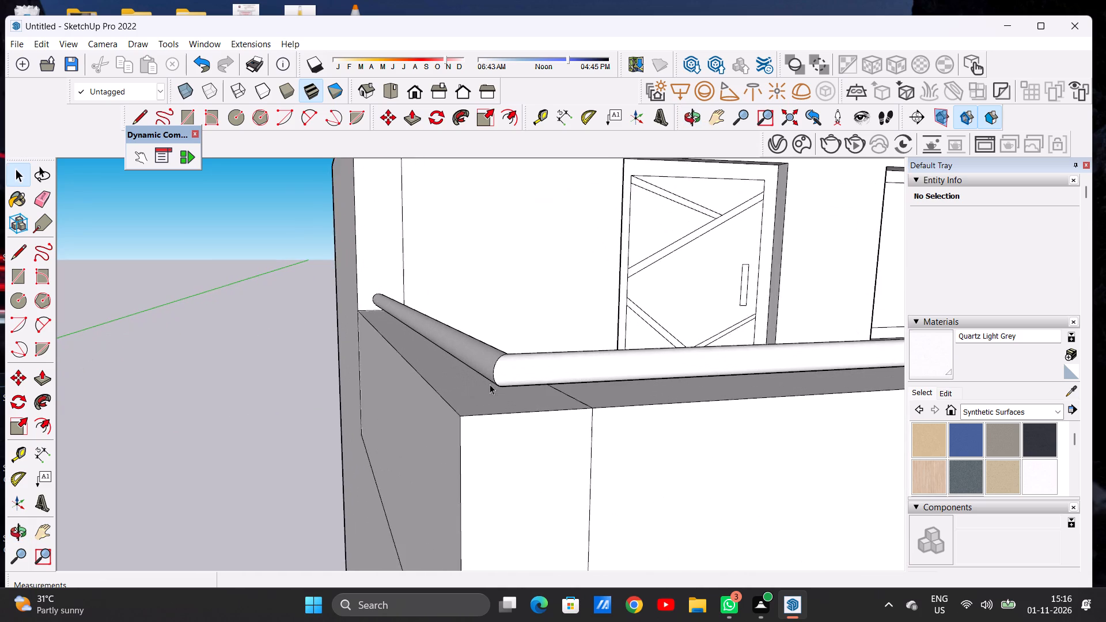
{"action": "scroll", "coordinate": [490, 384], "scroll_direction": "up", "scroll_amount": 4}
{"action": "middle_click_drag", "start_coordinate": [522, 383], "coordinate": [439, 313]}
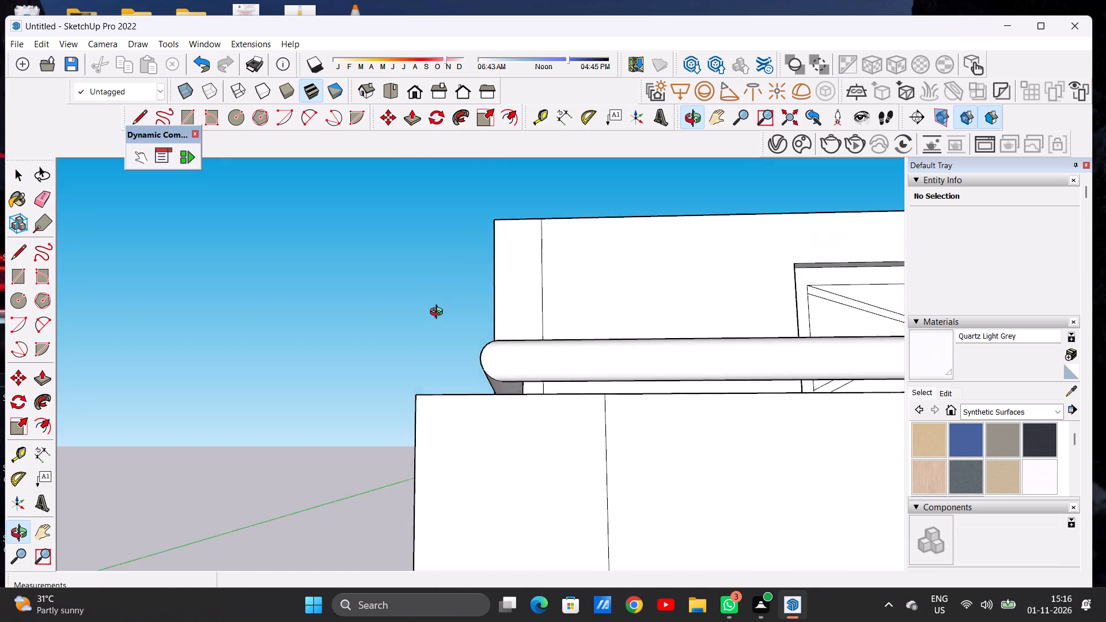
{"action": "middle_click_drag", "start_coordinate": [439, 313], "coordinate": [444, 314]}
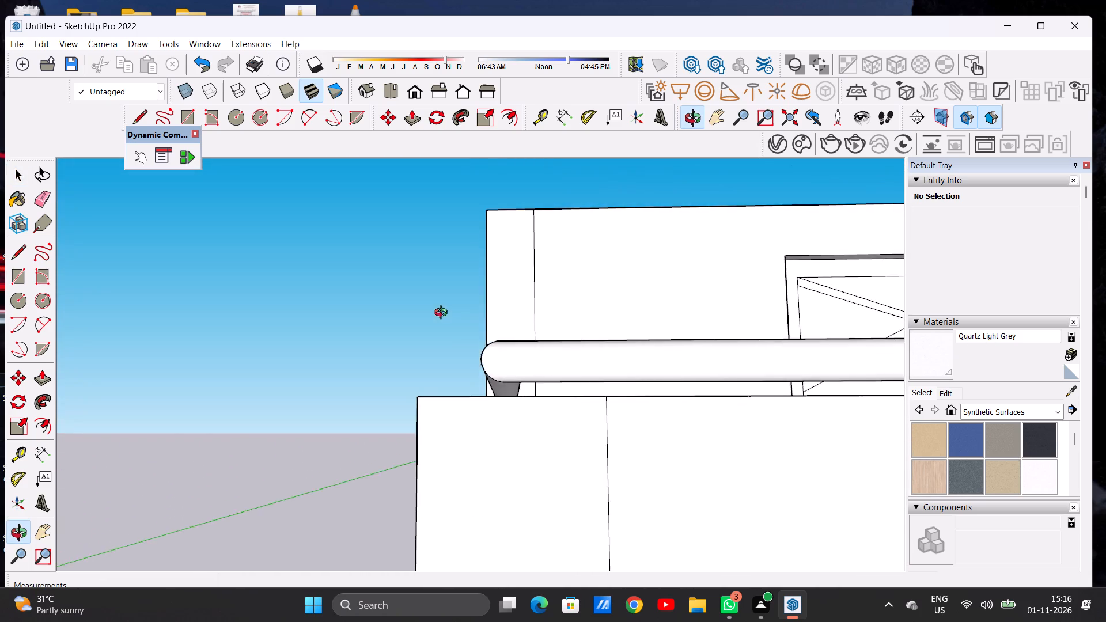
{"action": "middle_click_drag", "start_coordinate": [444, 314], "coordinate": [448, 350]}
{"action": "scroll", "coordinate": [446, 366], "scroll_direction": "down", "scroll_amount": 6}
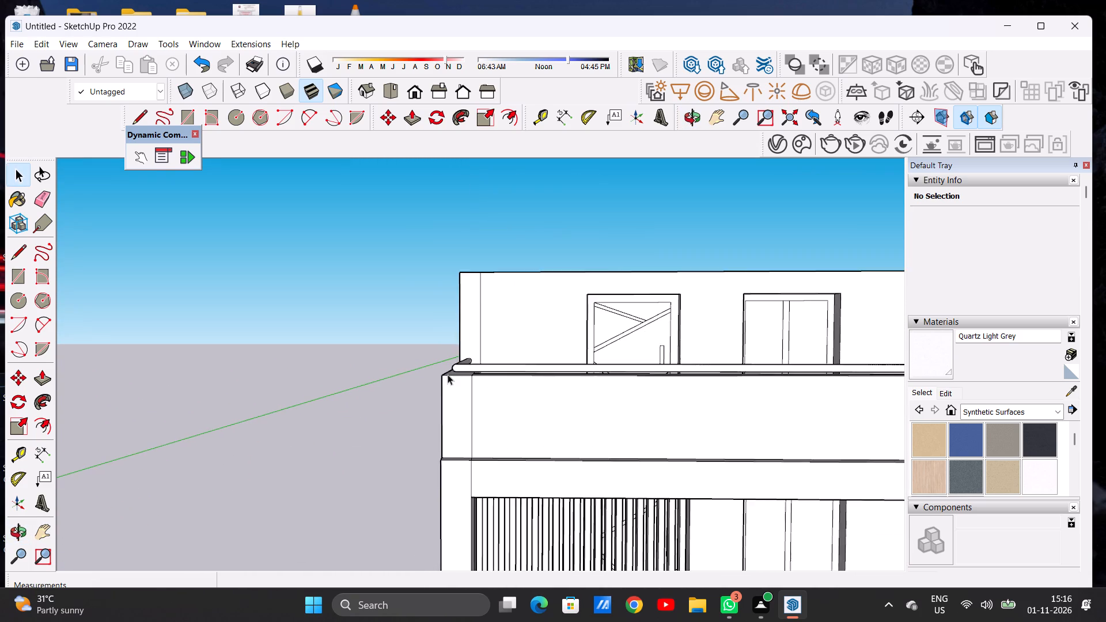
{"action": "scroll", "coordinate": [448, 374], "scroll_direction": "down", "scroll_amount": 18}
{"action": "middle_click_drag", "start_coordinate": [549, 389], "coordinate": [549, 377]}
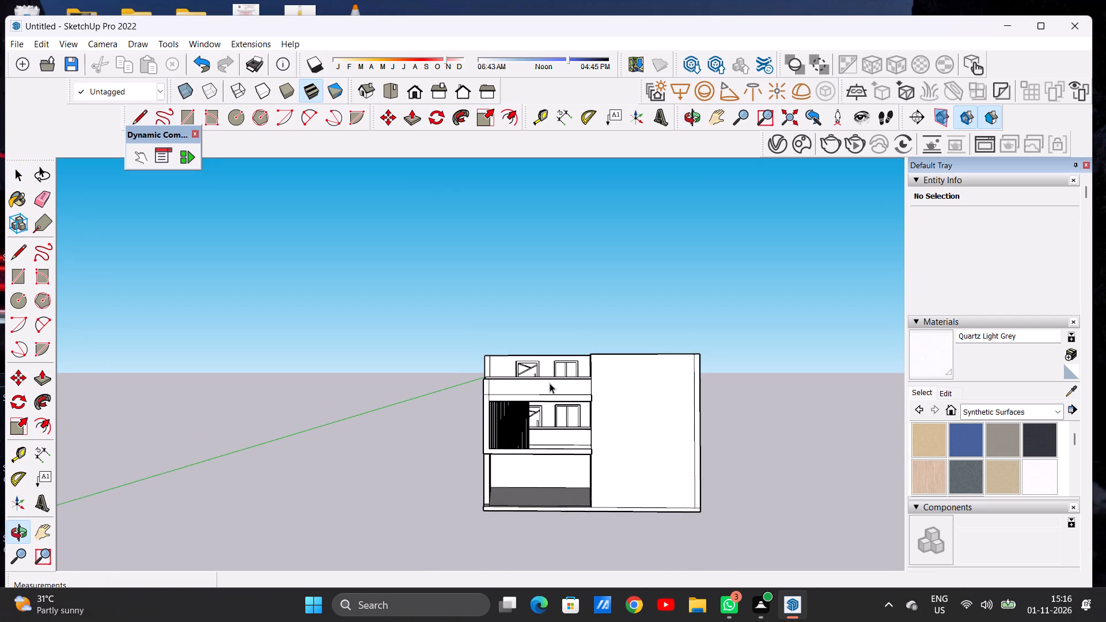
{"action": "scroll", "coordinate": [518, 423], "scroll_direction": "down", "scroll_amount": 7}
{"action": "middle_click_drag", "start_coordinate": [522, 420], "coordinate": [523, 426]}
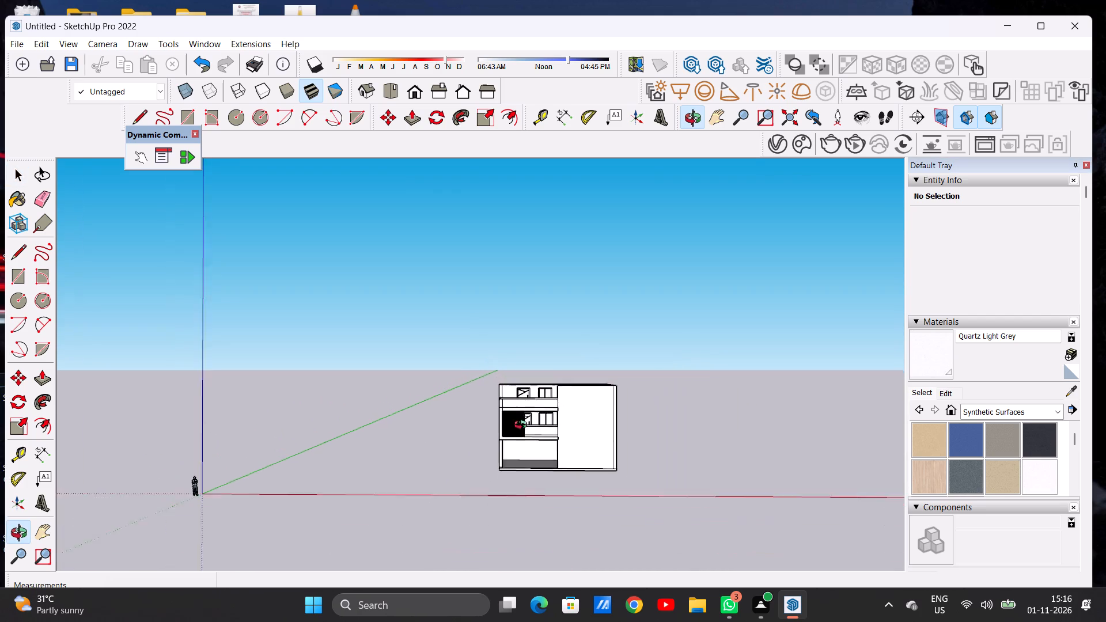
{"action": "middle_click_drag", "start_coordinate": [523, 426], "coordinate": [532, 479]}
Delete the leftover square outline on the first-floor balcony ledge beside the base of the last vertical slat.
{"action": "scroll", "coordinate": [529, 400], "scroll_direction": "up", "scroll_amount": 4}
{"action": "scroll", "coordinate": [529, 400], "scroll_direction": "down", "scroll_amount": 1}
{"action": "scroll", "coordinate": [529, 400], "scroll_direction": "up", "scroll_amount": 10}
{"action": "middle_click_drag", "start_coordinate": [540, 468], "coordinate": [495, 464]}
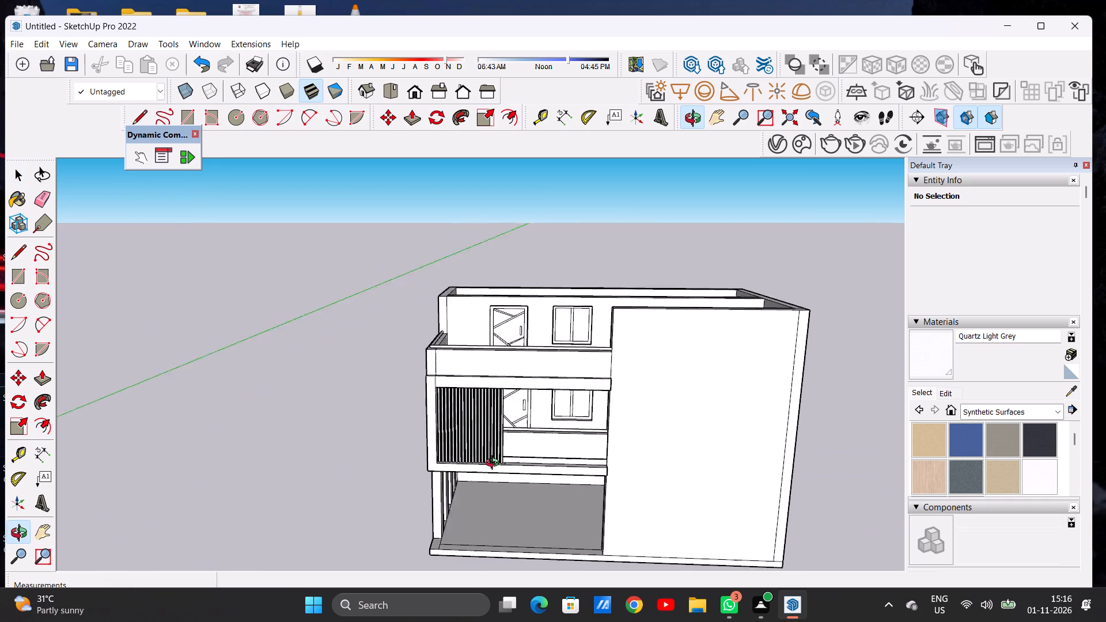
{"action": "middle_click_drag", "start_coordinate": [495, 464], "coordinate": [423, 475]}
{"action": "scroll", "coordinate": [480, 475], "scroll_direction": "up", "scroll_amount": 2}
{"action": "scroll", "coordinate": [480, 475], "scroll_direction": "down", "scroll_amount": 1}
{"action": "scroll", "coordinate": [480, 475], "scroll_direction": "up", "scroll_amount": 9}
{"action": "scroll", "coordinate": [476, 447], "scroll_direction": "down", "scroll_amount": 1}
{"action": "scroll", "coordinate": [476, 447], "scroll_direction": "up", "scroll_amount": 3}
{"action": "scroll", "coordinate": [507, 467], "scroll_direction": "down", "scroll_amount": 2}
{"action": "scroll", "coordinate": [507, 467], "scroll_direction": "up", "scroll_amount": 6}
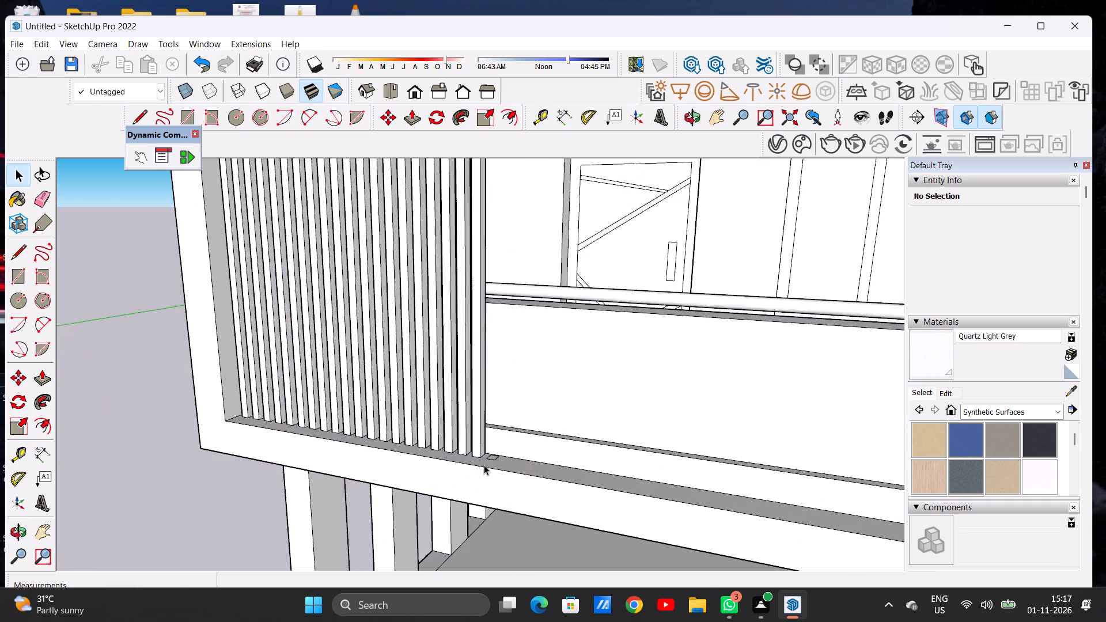
{"action": "scroll", "coordinate": [484, 465], "scroll_direction": "up", "scroll_amount": 10}
{"action": "middle_click_drag", "start_coordinate": [502, 451], "coordinate": [507, 522]}
{"action": "scroll", "coordinate": [502, 492], "scroll_direction": "up", "scroll_amount": 4}
{"action": "scroll", "coordinate": [502, 486], "scroll_direction": "down", "scroll_amount": 1}
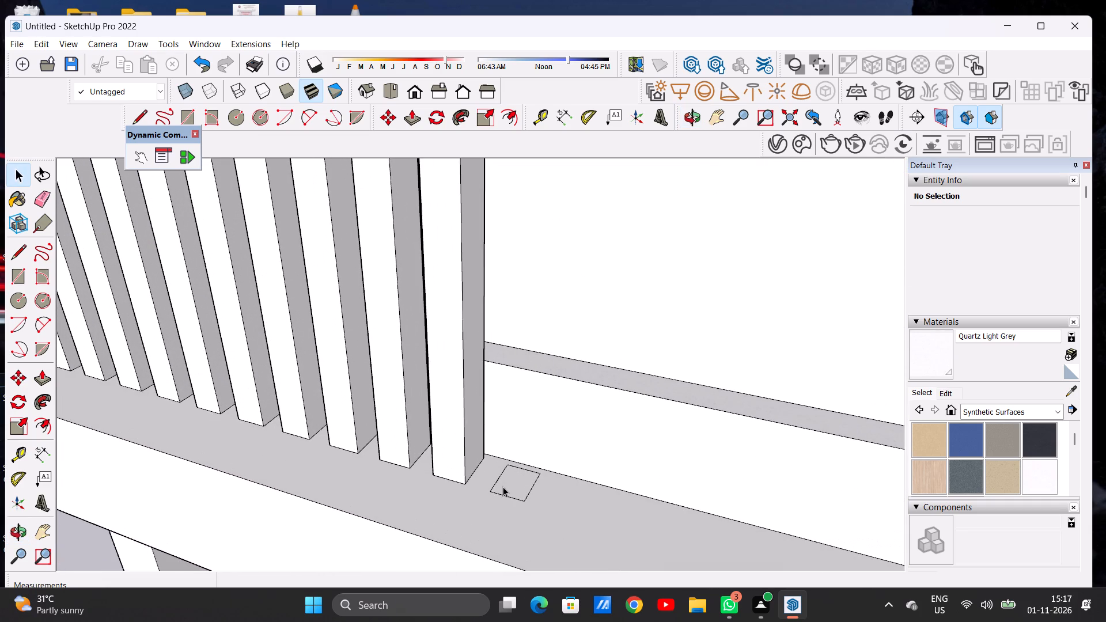
{"action": "double_click", "coordinate": [503, 487]}
{"action": "key", "text": "Delete"}
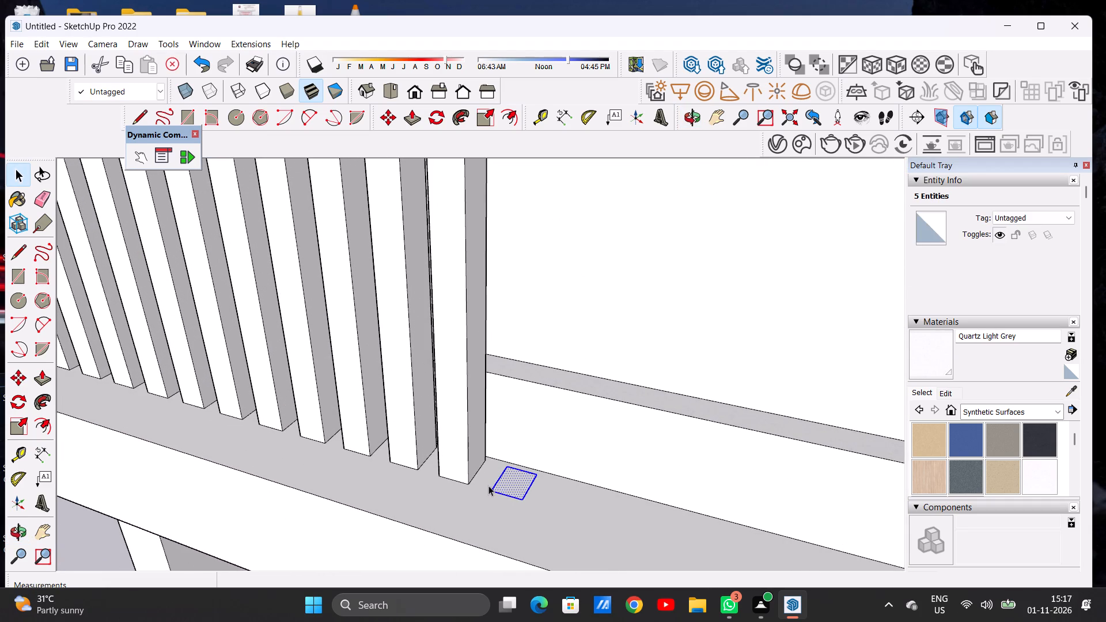
Push the last vertical slat's side face back 2 13/16" to remove that slat.
{"action": "key", "text": "p"}
{"action": "scroll", "coordinate": [481, 470], "scroll_direction": "up", "scroll_amount": 6}
{"action": "left_click", "coordinate": [467, 465]}
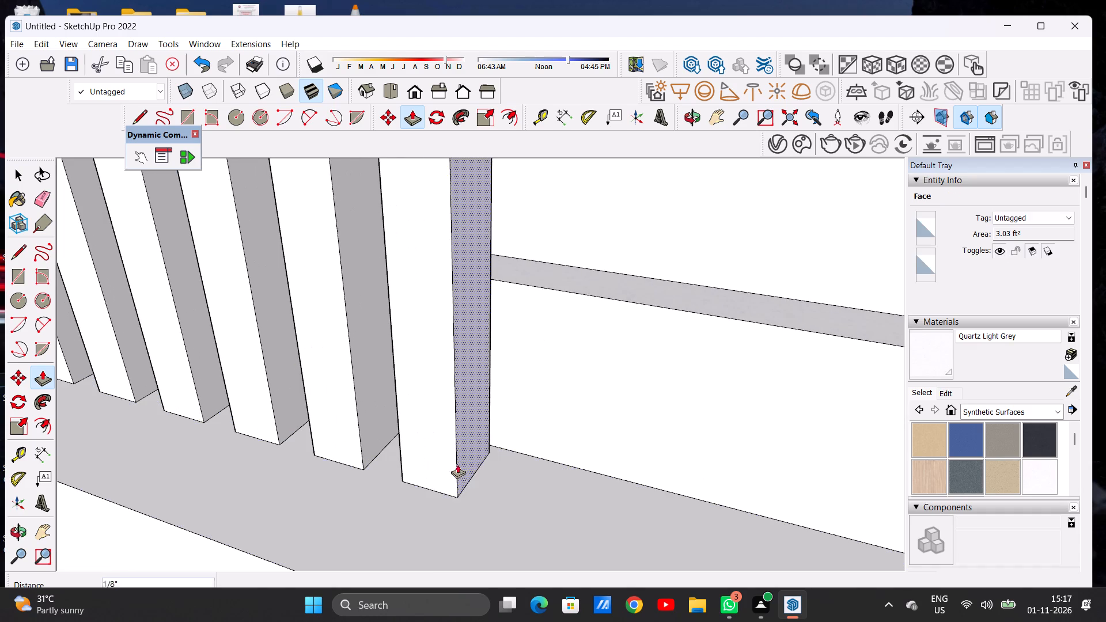
{"action": "left_click", "coordinate": [406, 478]}
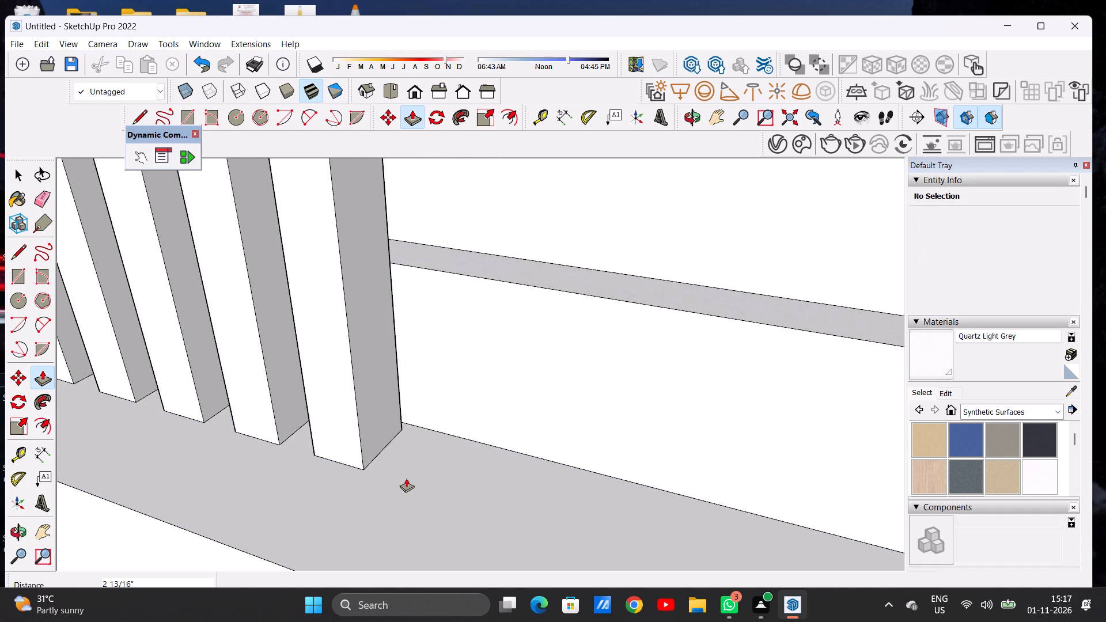
{"action": "key", "text": "space"}
Delete the leftover outline on the balcony soffit next to the top of the last remaining slat.
{"action": "scroll", "coordinate": [438, 489], "scroll_direction": "down", "scroll_amount": 4}
{"action": "scroll", "coordinate": [438, 490], "scroll_direction": "up", "scroll_amount": 1}
{"action": "scroll", "coordinate": [438, 490], "scroll_direction": "down", "scroll_amount": 20}
{"action": "scroll", "coordinate": [438, 490], "scroll_direction": "down", "scroll_amount": 4}
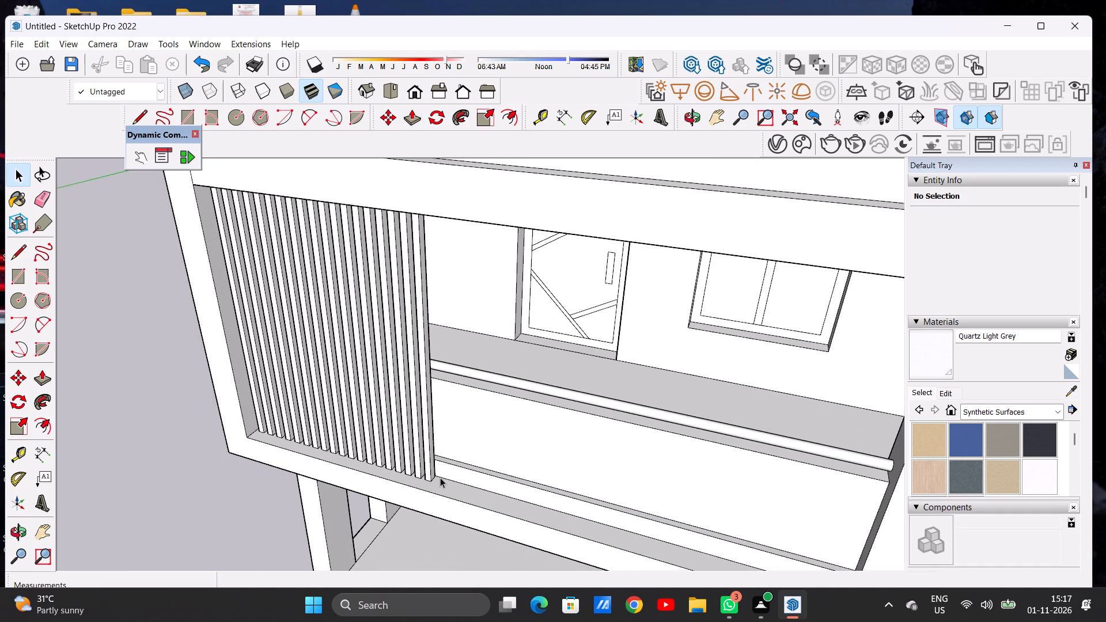
{"action": "scroll", "coordinate": [438, 477], "scroll_direction": "down", "scroll_amount": 8}
{"action": "scroll", "coordinate": [412, 326], "scroll_direction": "up", "scroll_amount": 1}
{"action": "scroll", "coordinate": [417, 320], "scroll_direction": "down", "scroll_amount": 1}
{"action": "scroll", "coordinate": [420, 320], "scroll_direction": "up", "scroll_amount": 2}
{"action": "middle_click_drag", "start_coordinate": [444, 401], "coordinate": [461, 236]}
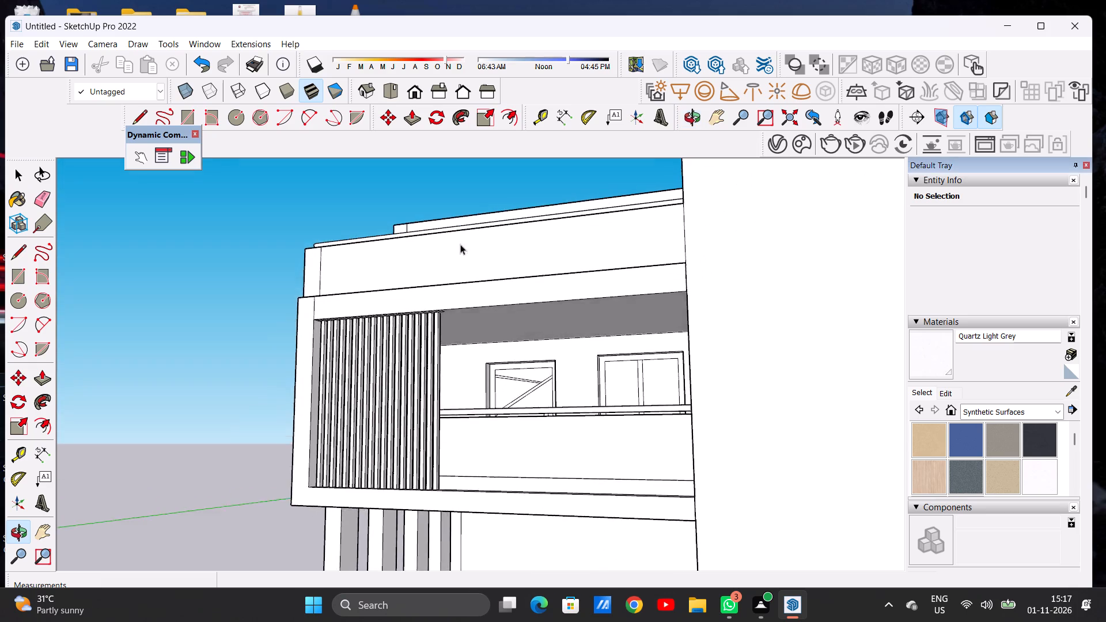
{"action": "scroll", "coordinate": [450, 296], "scroll_direction": "up", "scroll_amount": 8}
{"action": "middle_click_drag", "start_coordinate": [434, 329], "coordinate": [433, 278]}
{"action": "scroll", "coordinate": [440, 298], "scroll_direction": "up", "scroll_amount": 7}
{"action": "scroll", "coordinate": [424, 276], "scroll_direction": "down", "scroll_amount": 1}
{"action": "scroll", "coordinate": [424, 276], "scroll_direction": "up", "scroll_amount": 4}
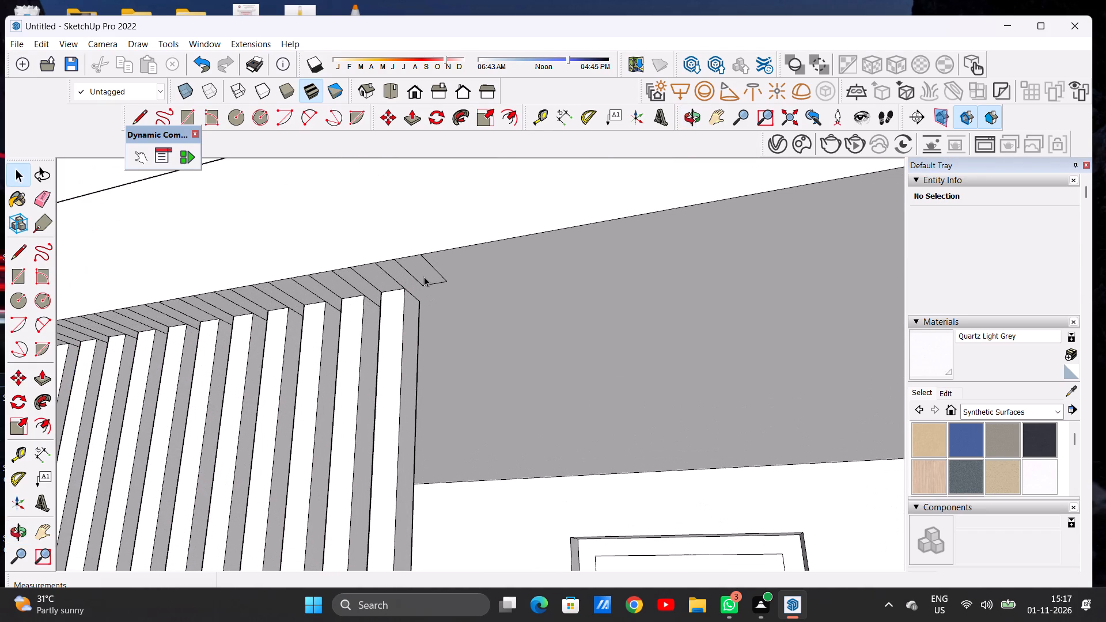
{"action": "double_click", "coordinate": [424, 276]}
{"action": "key", "text": "Delete"}
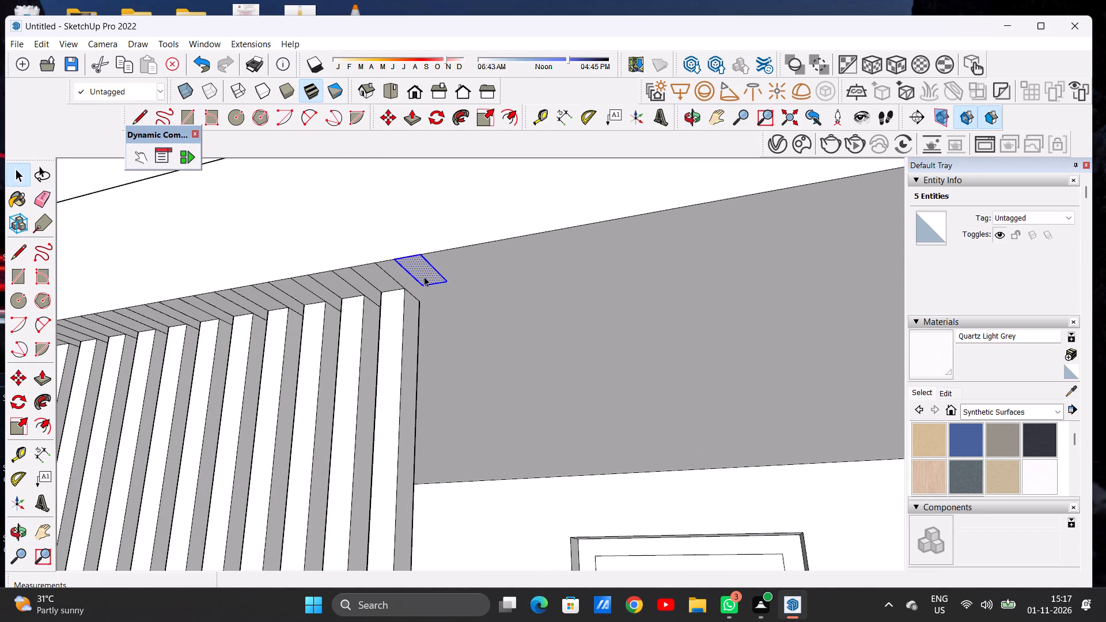
Erase the short lines across the soffit strip in front of the slat tops, starting from the open balcony end.
{"action": "scroll", "coordinate": [423, 279], "scroll_direction": "down", "scroll_amount": 4}
{"action": "scroll", "coordinate": [423, 281], "scroll_direction": "up", "scroll_amount": 1}
{"action": "scroll", "coordinate": [423, 281], "scroll_direction": "down", "scroll_amount": 7}
{"action": "middle_click_drag", "start_coordinate": [328, 341], "coordinate": [340, 310]}
{"action": "scroll", "coordinate": [332, 286], "scroll_direction": "up", "scroll_amount": 3}
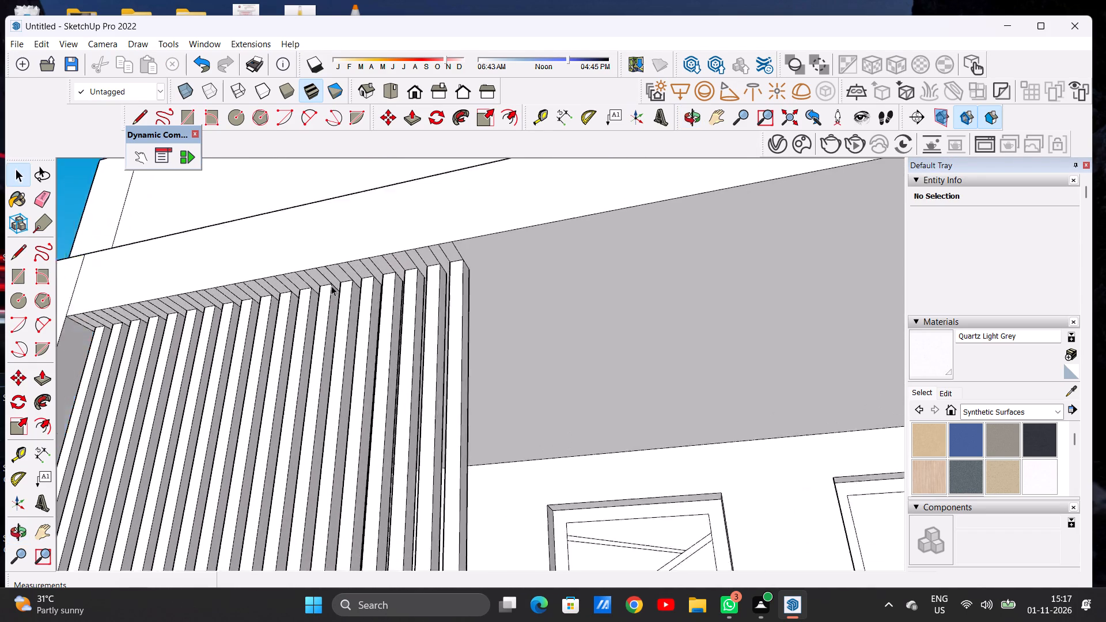
{"action": "scroll", "coordinate": [331, 286], "scroll_direction": "up", "scroll_amount": 3}
{"action": "key", "text": "e"}
{"action": "scroll", "coordinate": [438, 255], "scroll_direction": "up", "scroll_amount": 1}
{"action": "scroll", "coordinate": [446, 255], "scroll_direction": "down", "scroll_amount": 1}
{"action": "scroll", "coordinate": [454, 255], "scroll_direction": "up", "scroll_amount": 2}
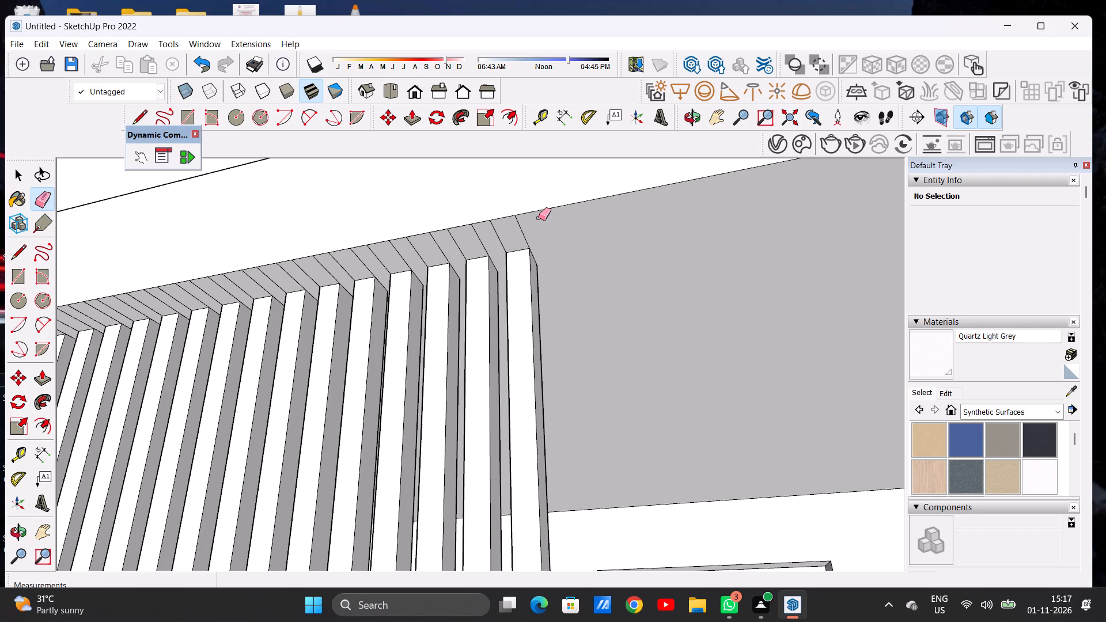
{"action": "left_click_drag", "start_coordinate": [539, 218], "coordinate": [427, 250]}
{"action": "left_click_drag", "start_coordinate": [430, 250], "coordinate": [325, 269]}
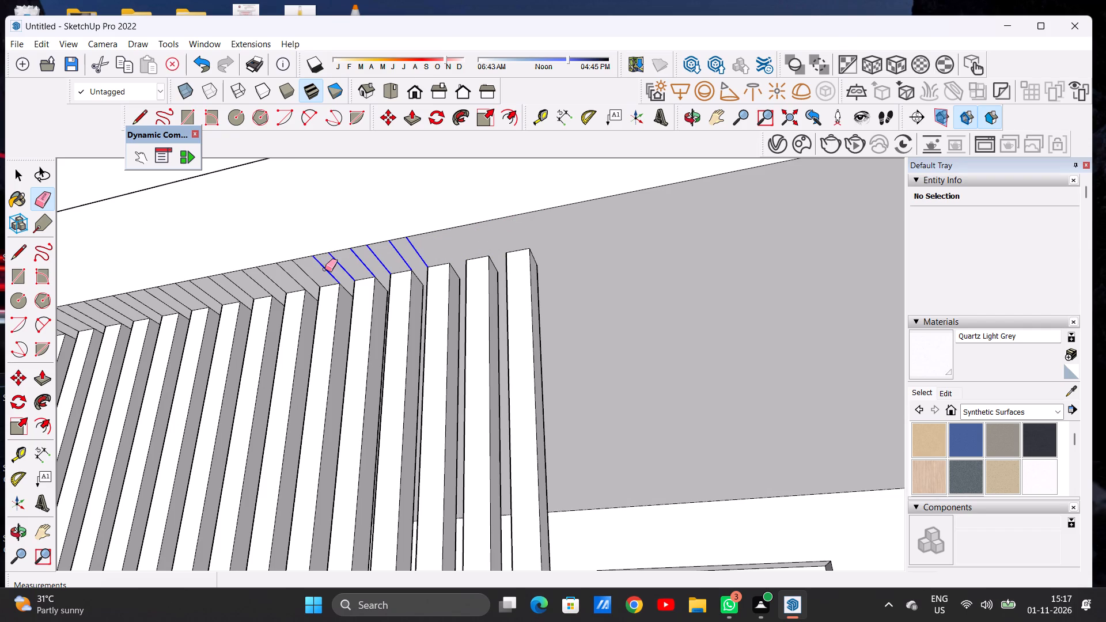
{"action": "left_click_drag", "start_coordinate": [325, 269], "coordinate": [320, 269]}
{"action": "scroll", "coordinate": [556, 259], "scroll_direction": "down", "scroll_amount": 4}
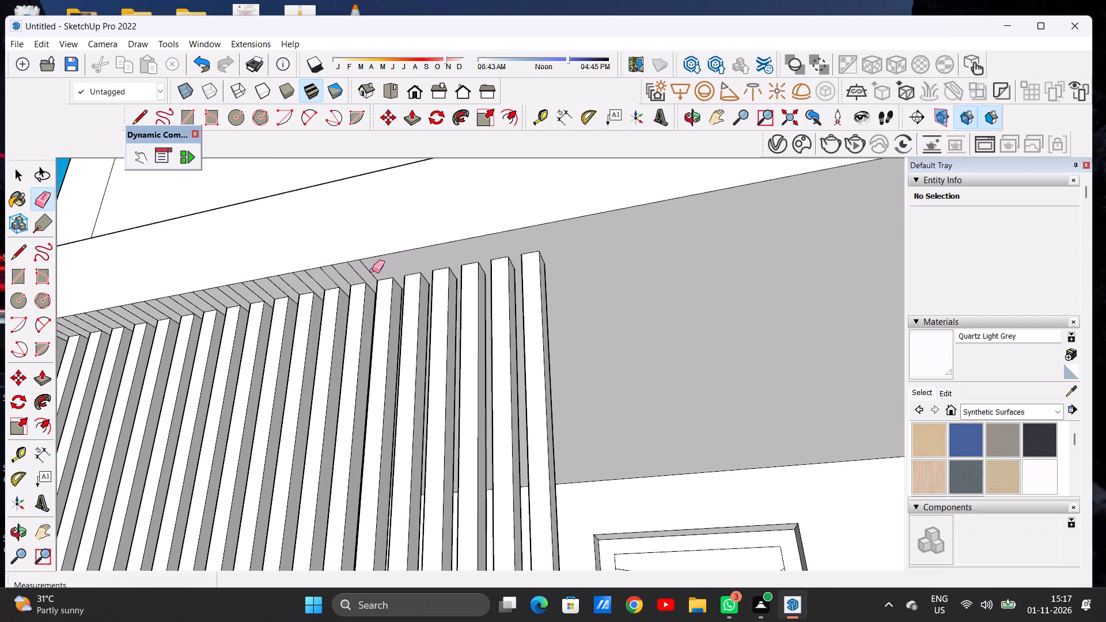
{"action": "left_click", "coordinate": [372, 270]}
{"action": "left_click_drag", "start_coordinate": [389, 267], "coordinate": [305, 281]}
{"action": "scroll", "coordinate": [558, 297], "scroll_direction": "down", "scroll_amount": 7}
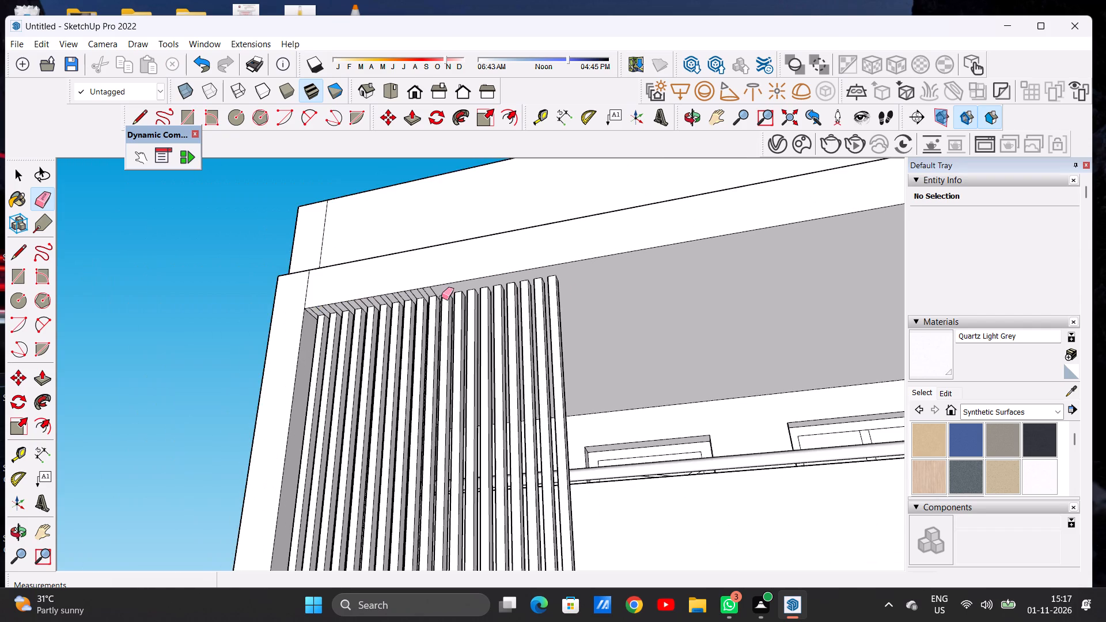
Erase the rest of the short soffit lines in front of the slat tops up to the frame's outer corner.
{"action": "scroll", "coordinate": [339, 289], "scroll_direction": "up", "scroll_amount": 7}
{"action": "scroll", "coordinate": [488, 306], "scroll_direction": "up", "scroll_amount": 4}
{"action": "scroll", "coordinate": [488, 306], "scroll_direction": "down", "scroll_amount": 1}
{"action": "scroll", "coordinate": [488, 306], "scroll_direction": "up", "scroll_amount": 3}
{"action": "left_click_drag", "start_coordinate": [601, 276], "coordinate": [369, 312]}
{"action": "scroll", "coordinate": [652, 298], "scroll_direction": "down", "scroll_amount": 6}
{"action": "scroll", "coordinate": [526, 318], "scroll_direction": "up", "scroll_amount": 6}
{"action": "scroll", "coordinate": [468, 293], "scroll_direction": "up", "scroll_amount": 7}
{"action": "left_click_drag", "start_coordinate": [468, 297], "coordinate": [442, 299]}
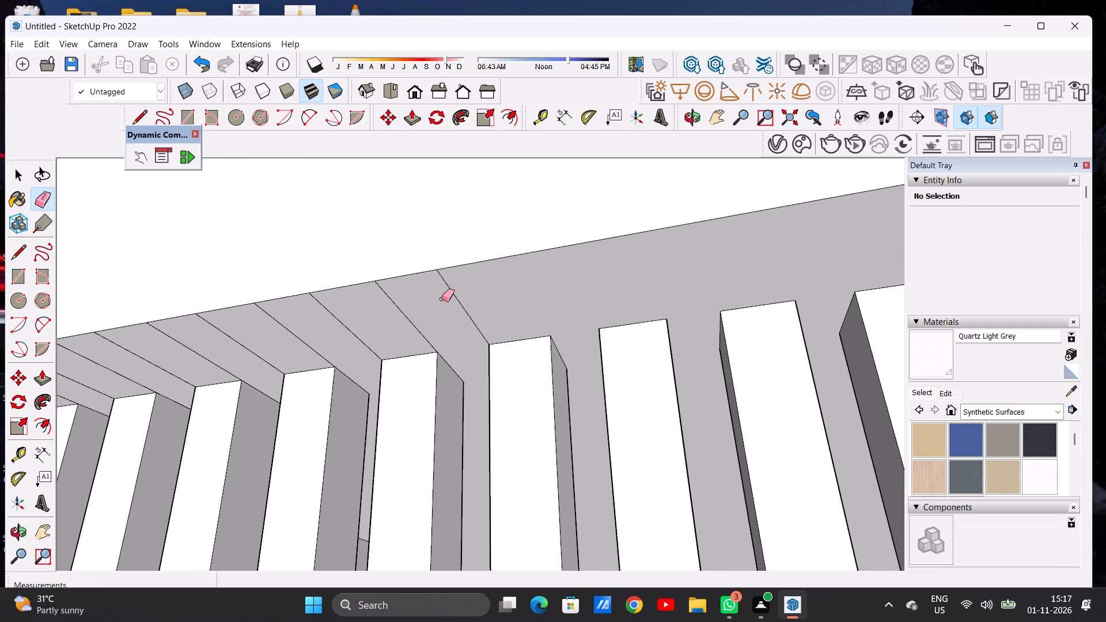
{"action": "left_click_drag", "start_coordinate": [442, 299], "coordinate": [275, 323]}
{"action": "scroll", "coordinate": [608, 315], "scroll_direction": "down", "scroll_amount": 12}
{"action": "scroll", "coordinate": [425, 332], "scroll_direction": "up", "scroll_amount": 2}
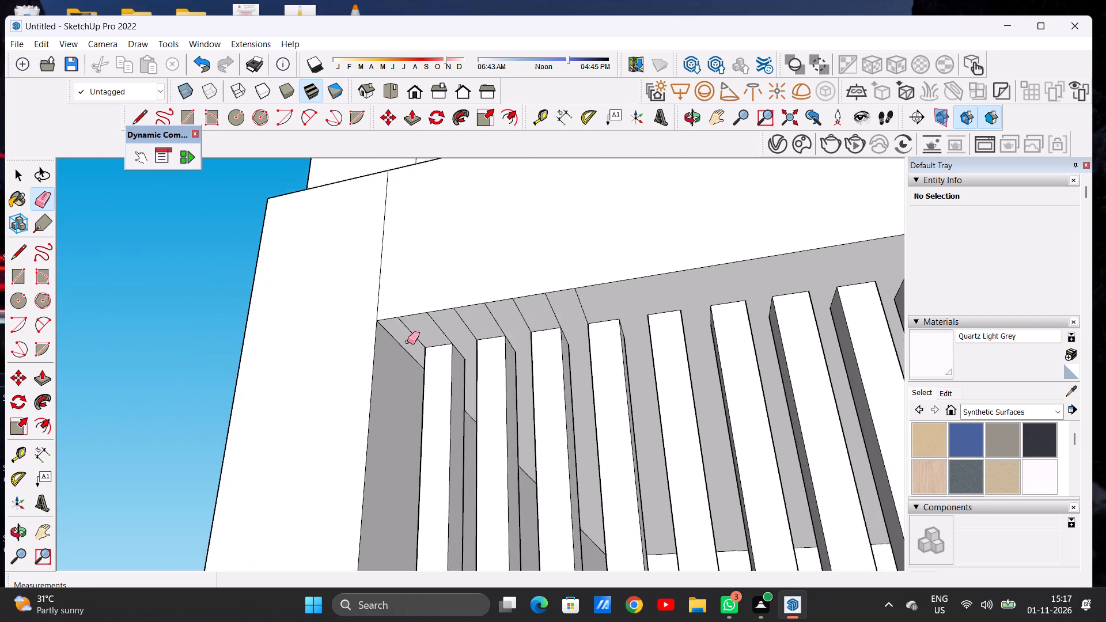
{"action": "scroll", "coordinate": [407, 342], "scroll_direction": "up", "scroll_amount": 4}
{"action": "left_click_drag", "start_coordinate": [404, 327], "coordinate": [674, 293]}
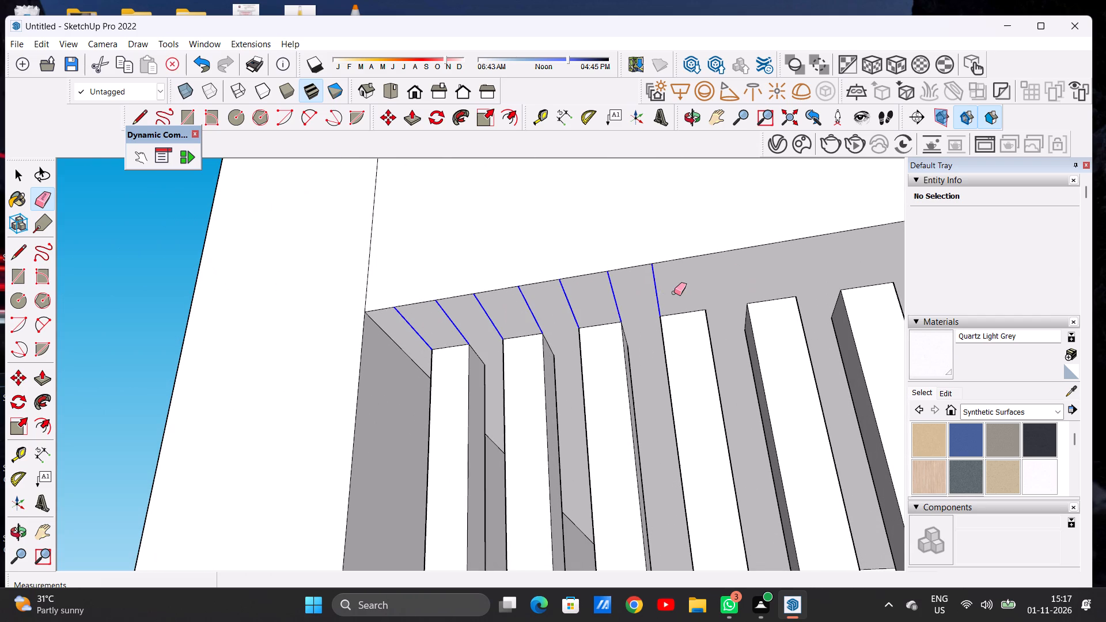
Examine the balcony's slatted screen and the surrounding front facade from several distances.
{"action": "key", "text": "space"}
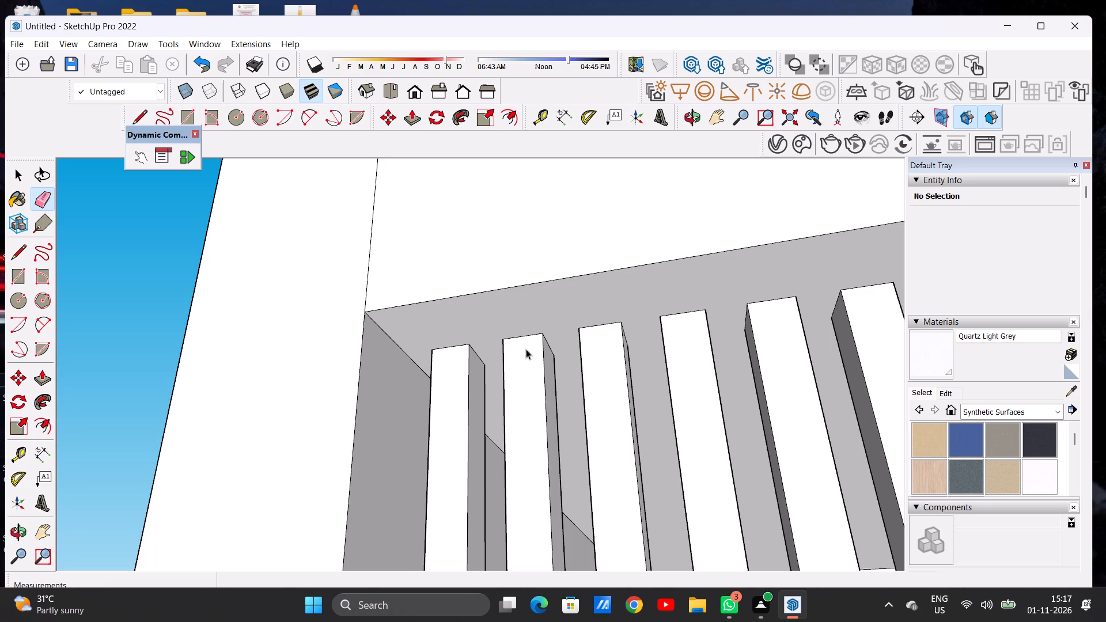
{"action": "scroll", "coordinate": [466, 361], "scroll_direction": "down", "scroll_amount": 20}
{"action": "scroll", "coordinate": [466, 361], "scroll_direction": "down", "scroll_amount": 14}
{"action": "middle_click_drag", "start_coordinate": [555, 354], "coordinate": [624, 417]}
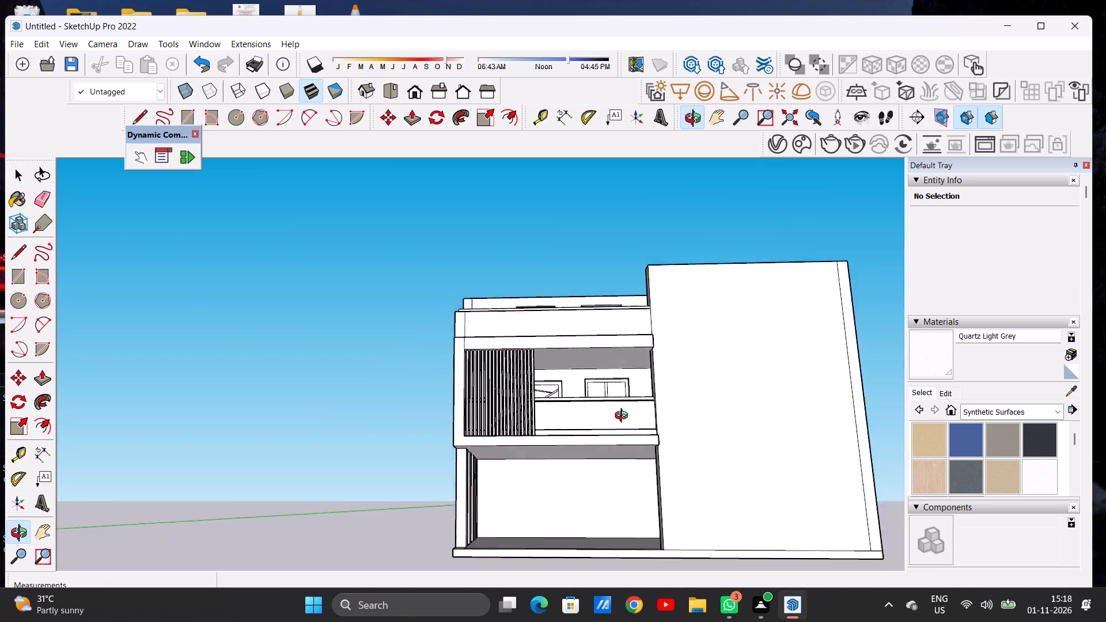
{"action": "middle_click_drag", "start_coordinate": [624, 417], "coordinate": [623, 470]}
{"action": "scroll", "coordinate": [571, 408], "scroll_direction": "up", "scroll_amount": 3}
{"action": "scroll", "coordinate": [571, 408], "scroll_direction": "down", "scroll_amount": 1}
{"action": "scroll", "coordinate": [571, 408], "scroll_direction": "up", "scroll_amount": 3}
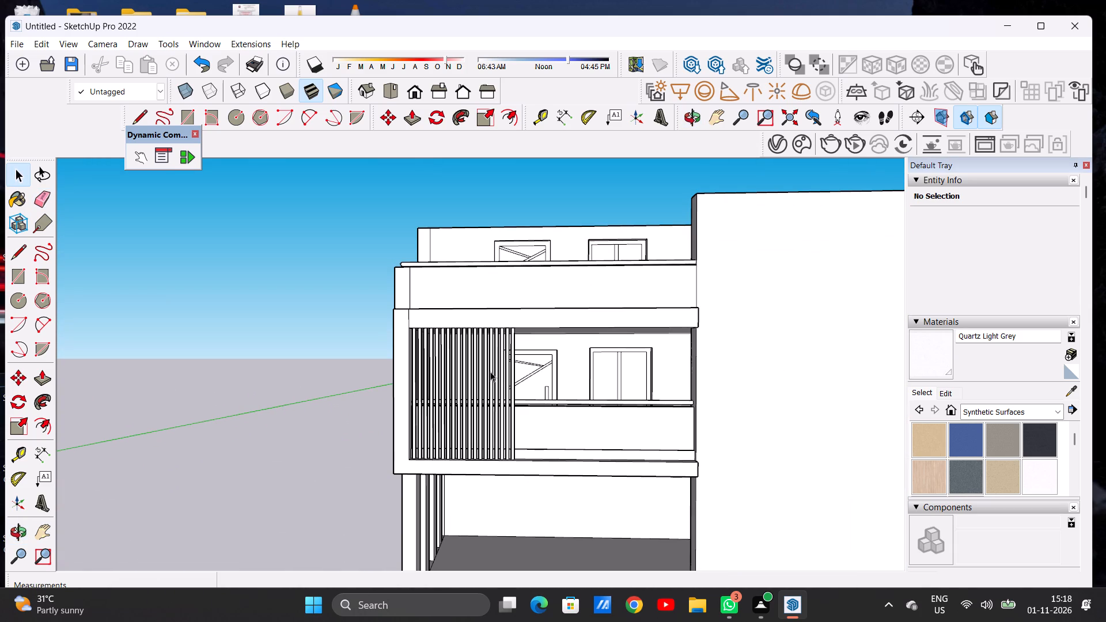
{"action": "scroll", "coordinate": [471, 385], "scroll_direction": "down", "scroll_amount": 5}
{"action": "middle_click_drag", "start_coordinate": [471, 388], "coordinate": [484, 422]}
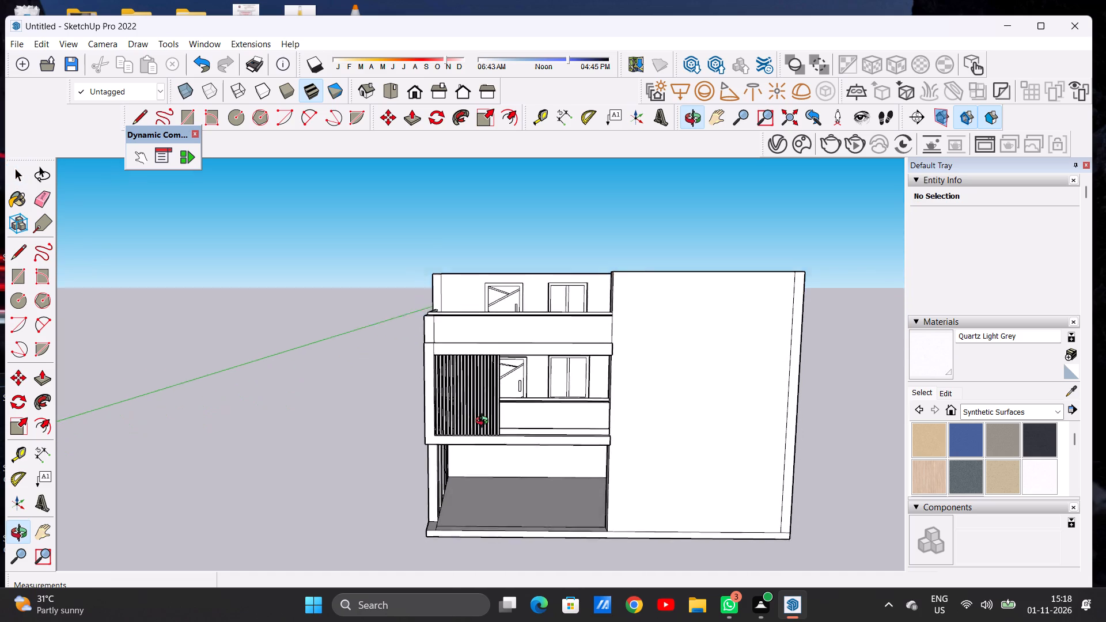
{"action": "middle_click_drag", "start_coordinate": [484, 422], "coordinate": [483, 433]}
{"action": "middle_click", "coordinate": [483, 433]}
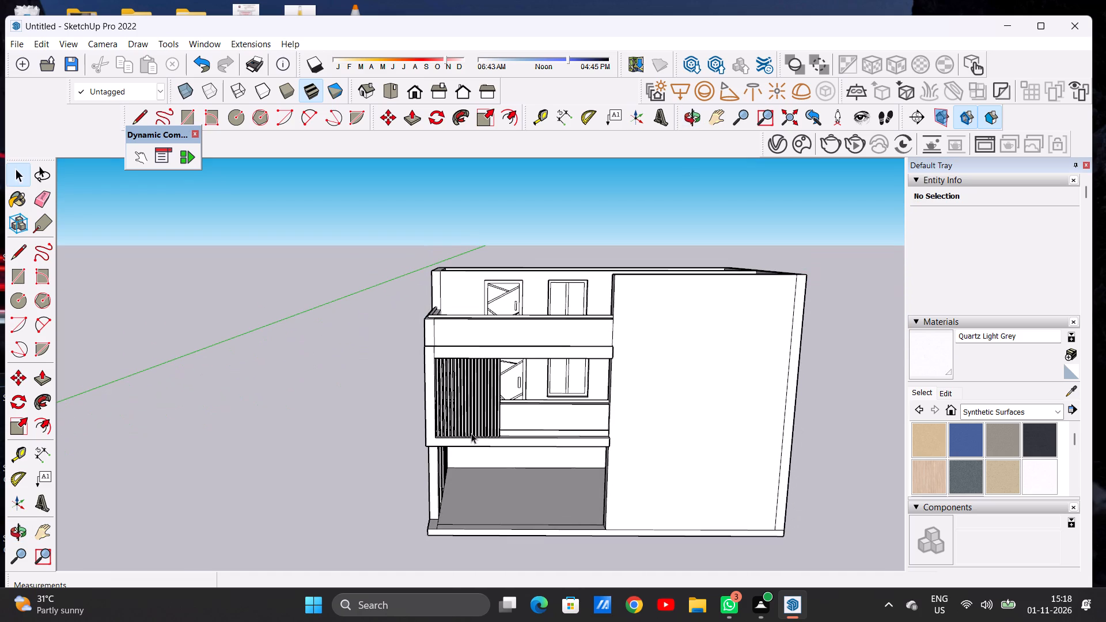
{"action": "scroll", "coordinate": [387, 414], "scroll_direction": "down", "scroll_amount": 3}
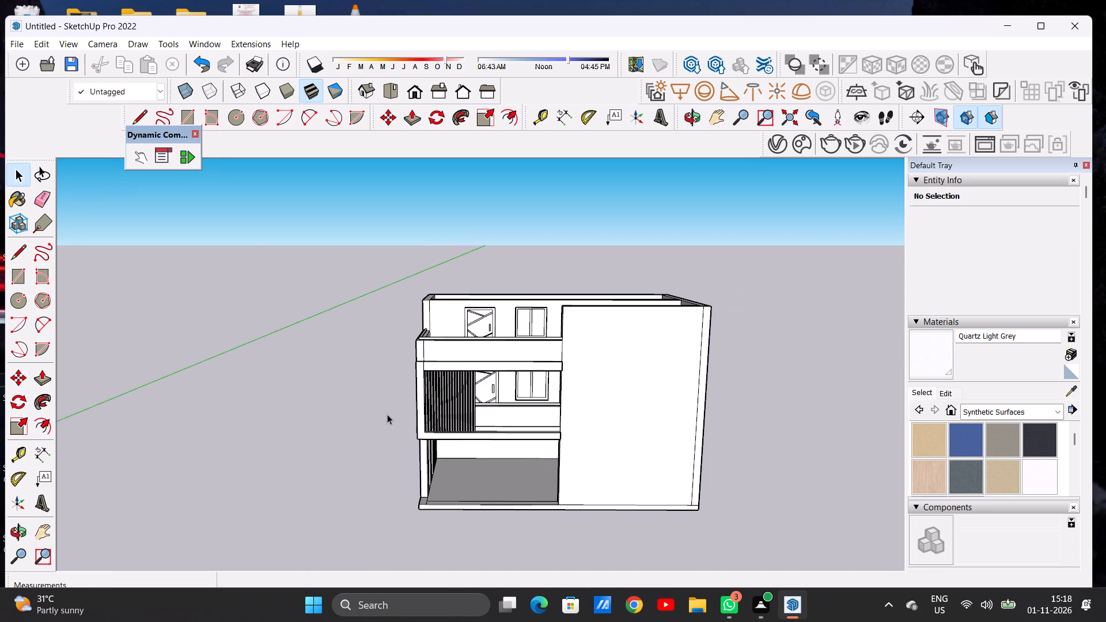
{"action": "scroll", "coordinate": [474, 426], "scroll_direction": "up", "scroll_amount": 1}
{"action": "scroll", "coordinate": [474, 426], "scroll_direction": "down", "scroll_amount": 1}
{"action": "scroll", "coordinate": [474, 426], "scroll_direction": "up", "scroll_amount": 5}
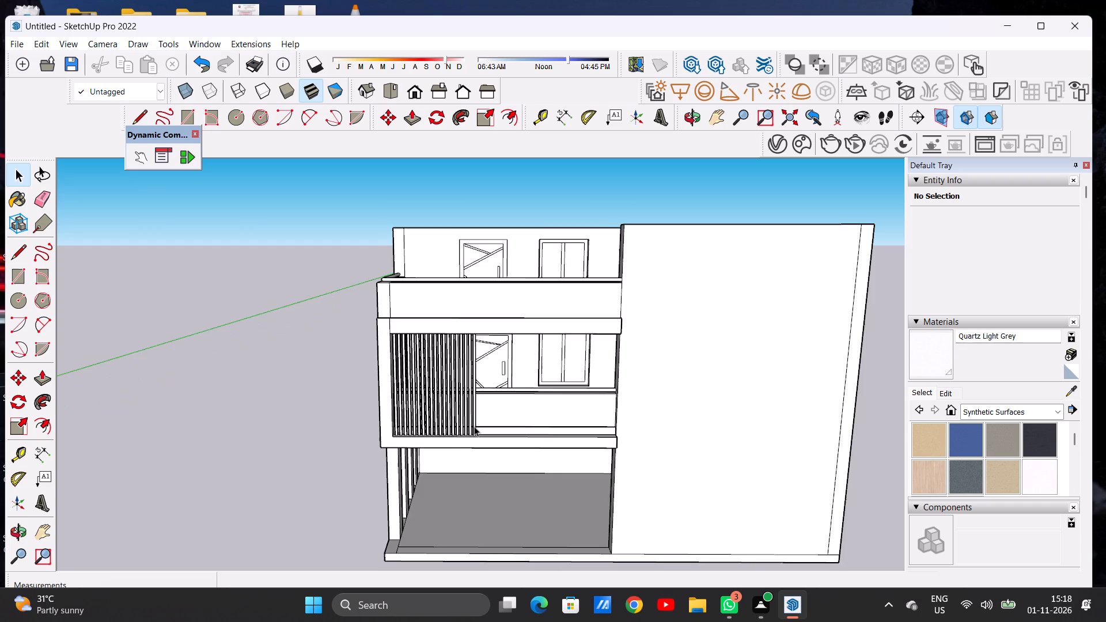
{"action": "scroll", "coordinate": [474, 426], "scroll_direction": "up", "scroll_amount": 6}
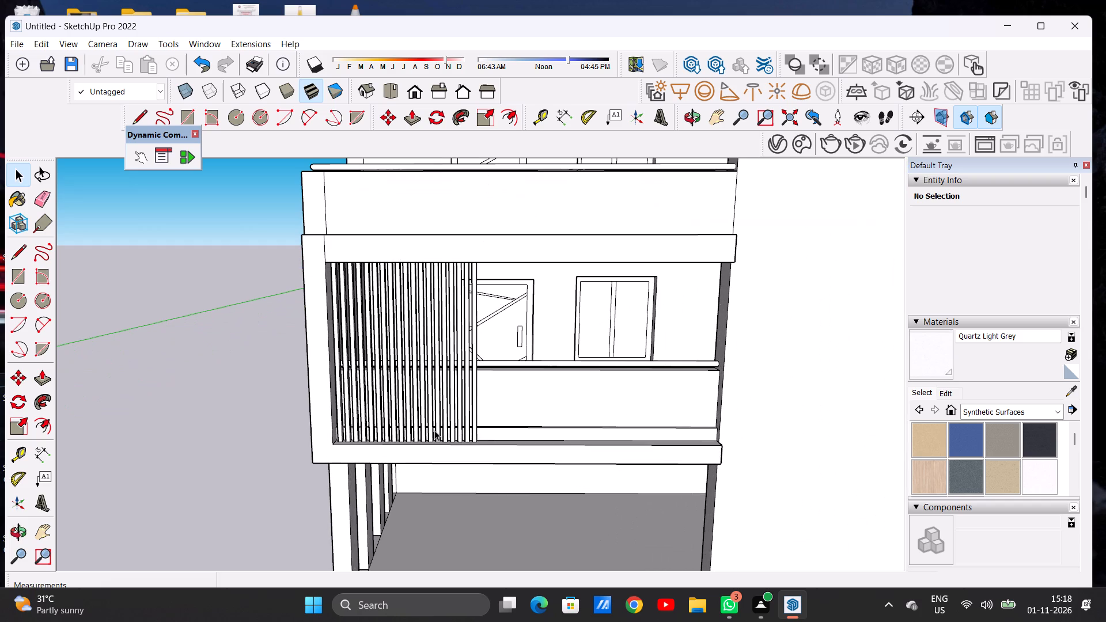
{"action": "scroll", "coordinate": [431, 396], "scroll_direction": "down", "scroll_amount": 5}
{"action": "scroll", "coordinate": [431, 396], "scroll_direction": "up", "scroll_amount": 1}
{"action": "scroll", "coordinate": [431, 396], "scroll_direction": "down", "scroll_amount": 2}
Examine the round handrail and parapet at the upper terrace's outer corner.
{"action": "middle_click_drag", "start_coordinate": [445, 260], "coordinate": [446, 378]}
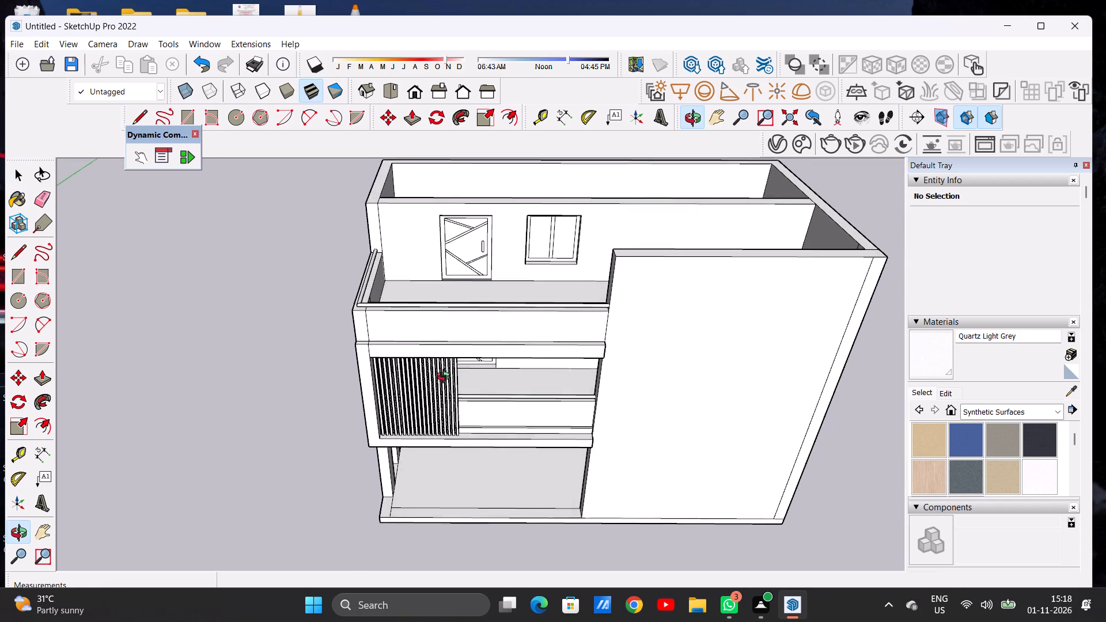
{"action": "middle_click_drag", "start_coordinate": [446, 378], "coordinate": [433, 369]}
{"action": "scroll", "coordinate": [334, 327], "scroll_direction": "up", "scroll_amount": 6}
{"action": "scroll", "coordinate": [377, 271], "scroll_direction": "down", "scroll_amount": 1}
{"action": "scroll", "coordinate": [377, 271], "scroll_direction": "up", "scroll_amount": 14}
{"action": "scroll", "coordinate": [378, 284], "scroll_direction": "down", "scroll_amount": 1}
{"action": "scroll", "coordinate": [378, 284], "scroll_direction": "up", "scroll_amount": 1}
{"action": "middle_click_drag", "start_coordinate": [378, 288], "coordinate": [426, 264]}
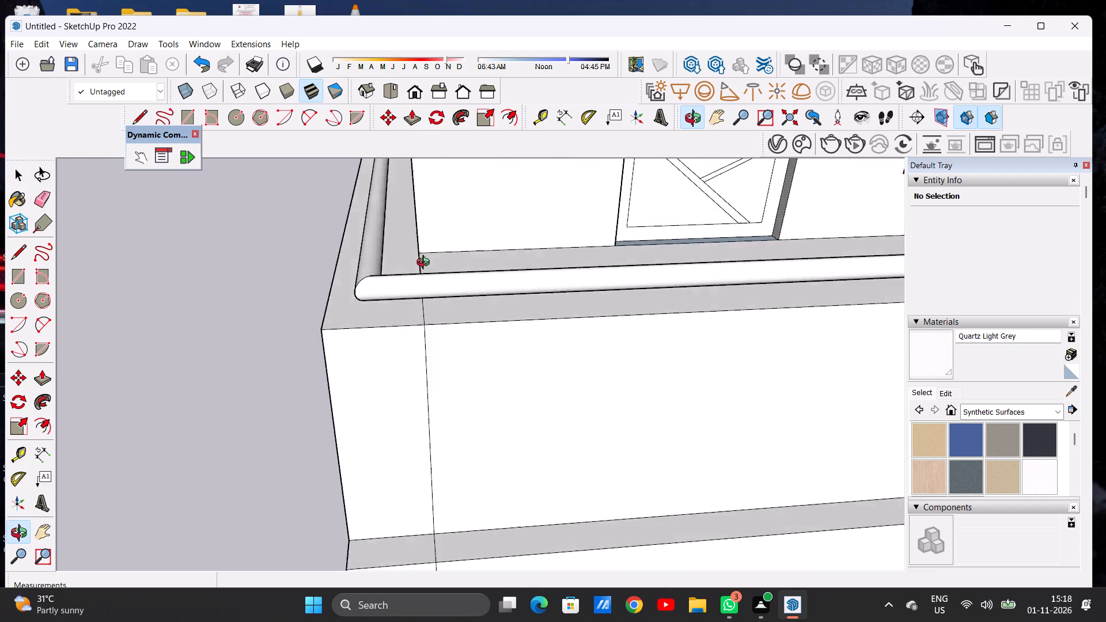
{"action": "middle_click_drag", "start_coordinate": [426, 264], "coordinate": [375, 279]}
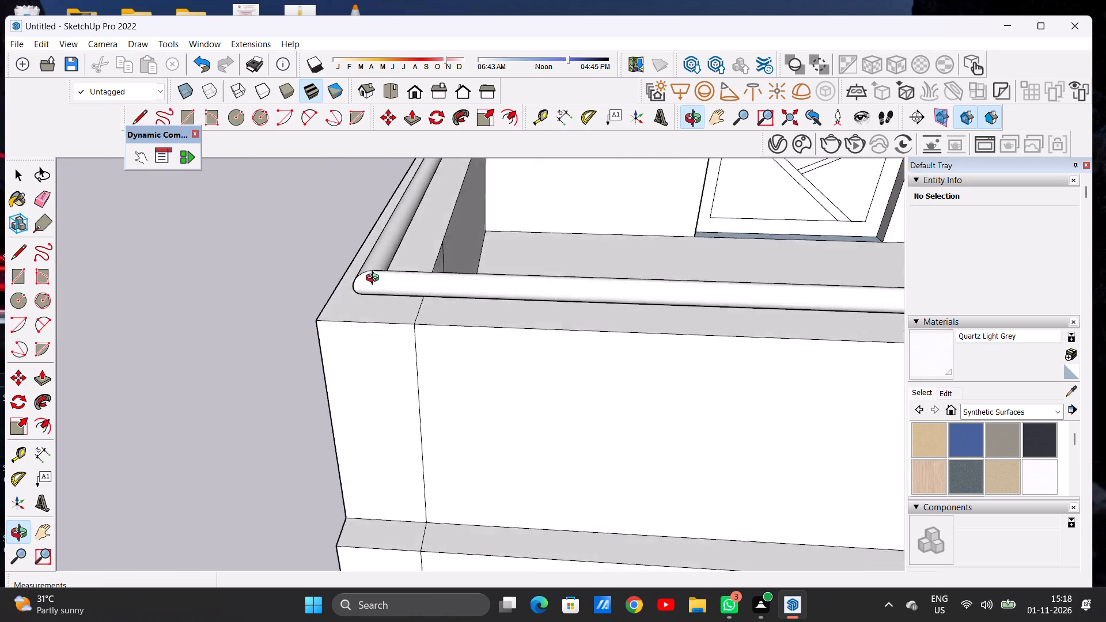
{"action": "middle_click_drag", "start_coordinate": [375, 279], "coordinate": [392, 225]}
{"action": "middle_click_drag", "start_coordinate": [399, 295], "coordinate": [396, 238]}
{"action": "scroll", "coordinate": [386, 308], "scroll_direction": "down", "scroll_amount": 20}
{"action": "scroll", "coordinate": [386, 308], "scroll_direction": "down", "scroll_amount": 4}
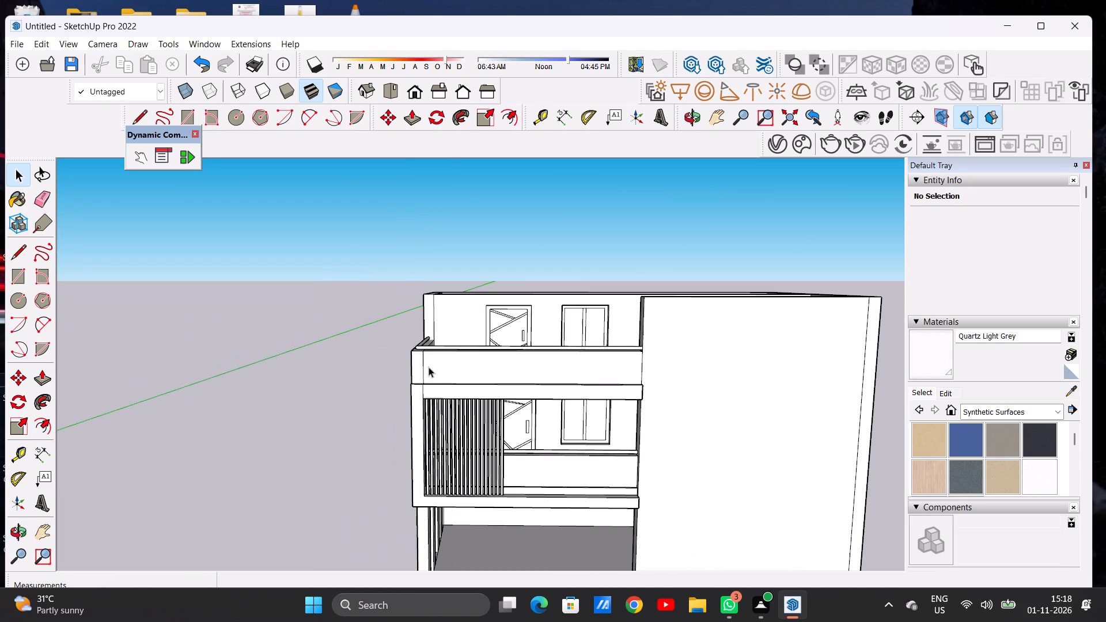
Move the floor face of the enclosed upper-storey room, with its edges, straight up to the inner top corner of the walls.
{"action": "middle_click_drag", "start_coordinate": [640, 310], "coordinate": [632, 313]}
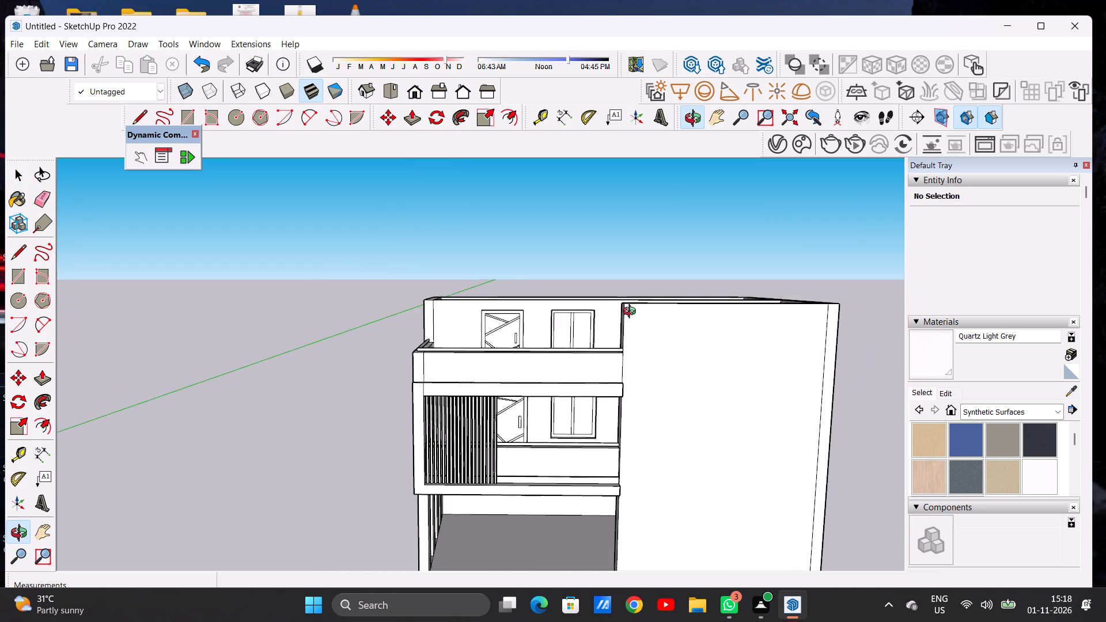
{"action": "middle_click_drag", "start_coordinate": [632, 313], "coordinate": [417, 374]}
{"action": "scroll", "coordinate": [417, 374], "scroll_direction": "down", "scroll_amount": 5}
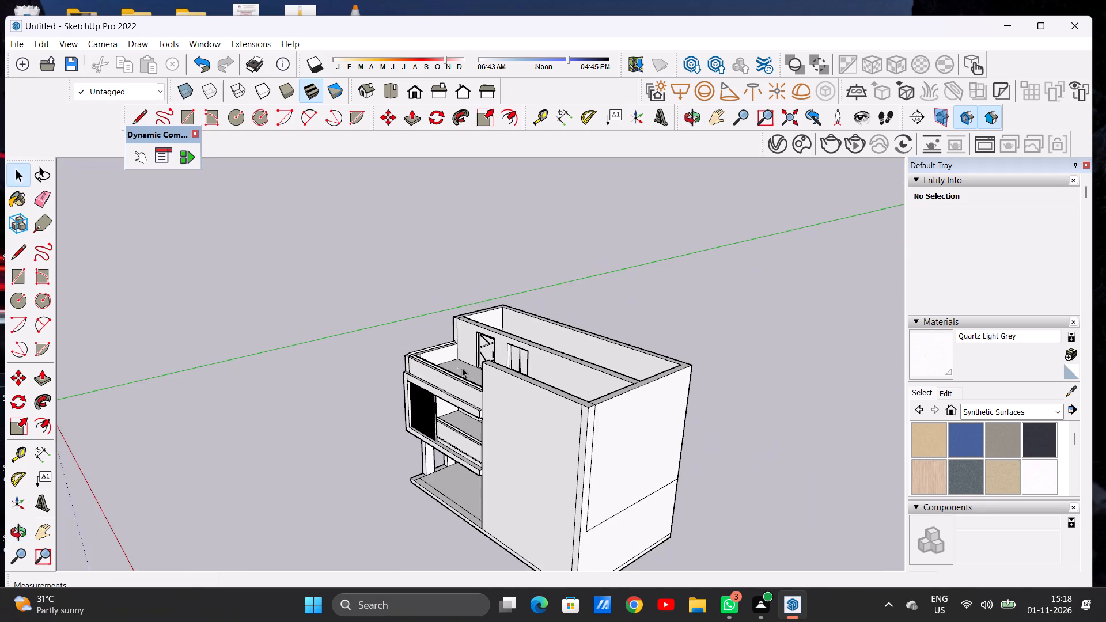
{"action": "middle_click_drag", "start_coordinate": [462, 366], "coordinate": [671, 282]}
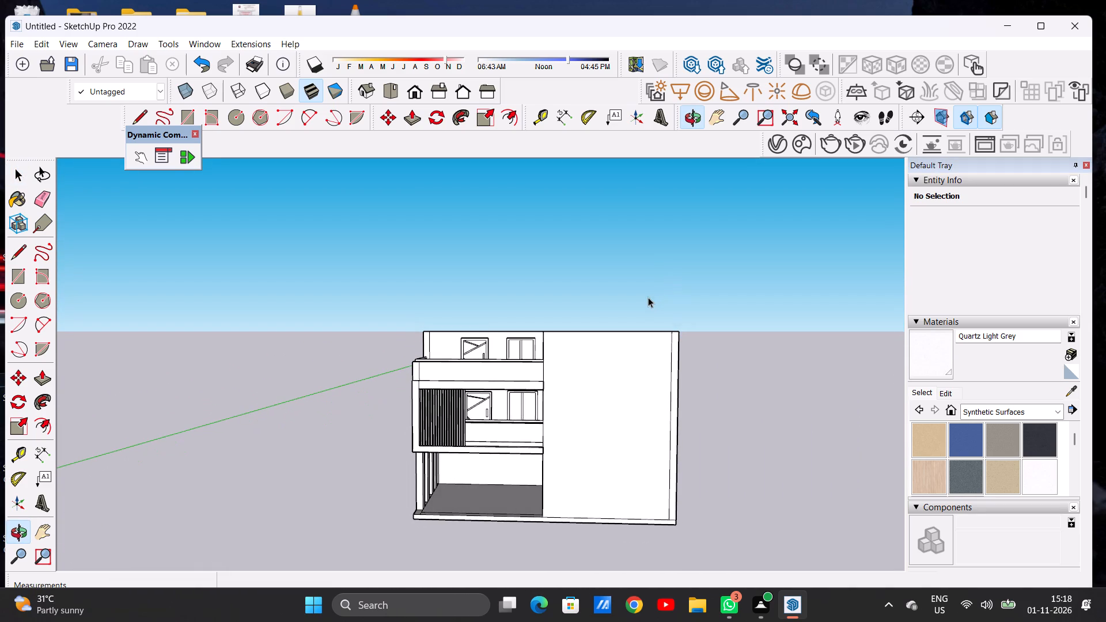
{"action": "middle_click_drag", "start_coordinate": [648, 297], "coordinate": [463, 386]}
{"action": "scroll", "coordinate": [577, 351], "scroll_direction": "up", "scroll_amount": 2}
{"action": "scroll", "coordinate": [577, 351], "scroll_direction": "down", "scroll_amount": 1}
{"action": "scroll", "coordinate": [577, 351], "scroll_direction": "up", "scroll_amount": 3}
{"action": "middle_click_drag", "start_coordinate": [627, 351], "coordinate": [561, 345]}
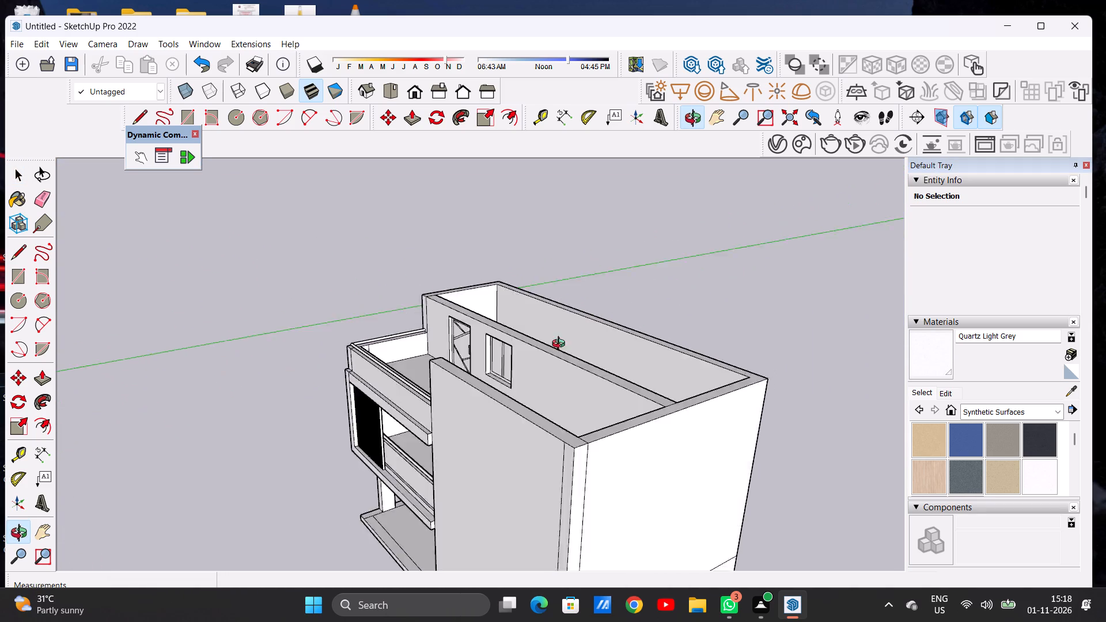
{"action": "middle_click_drag", "start_coordinate": [561, 345], "coordinate": [454, 430]}
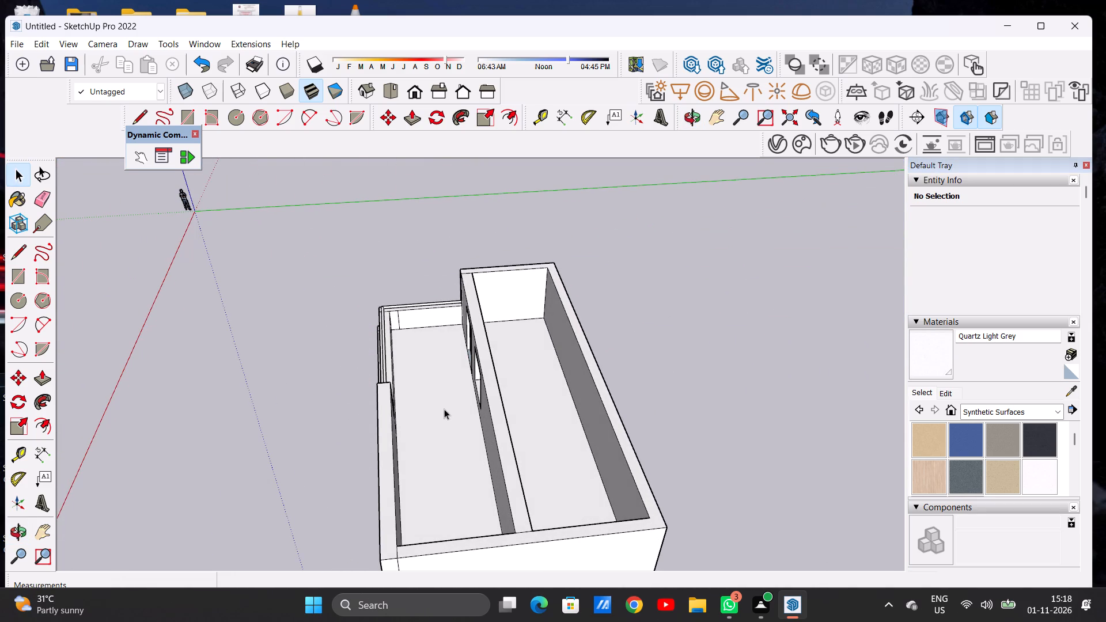
{"action": "scroll", "coordinate": [529, 416], "scroll_direction": "up", "scroll_amount": 4}
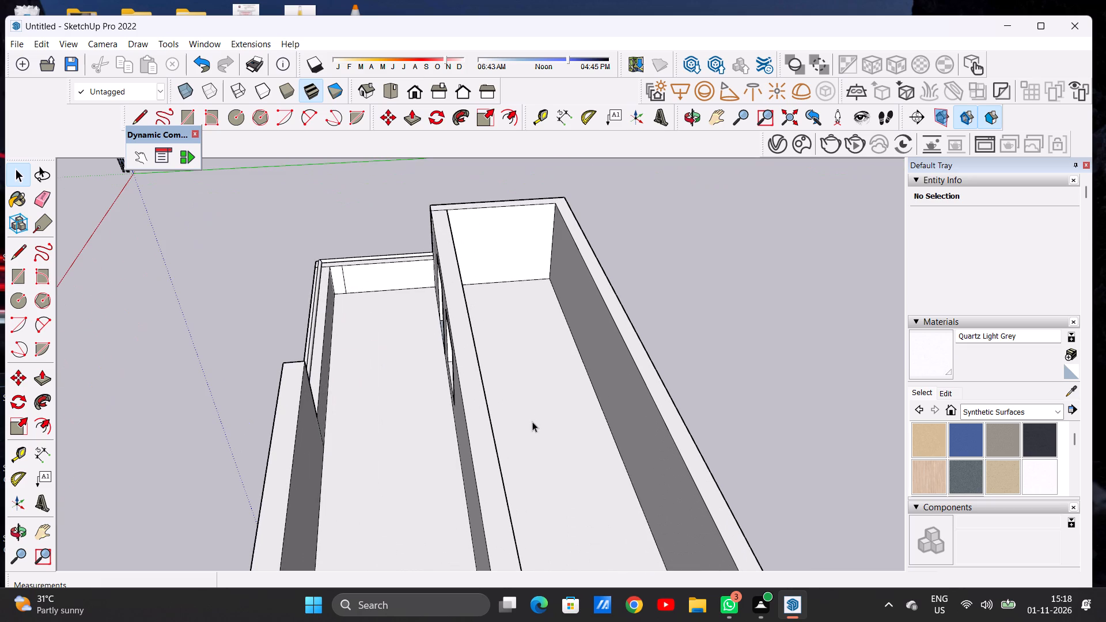
{"action": "double_click", "coordinate": [532, 422]}
{"action": "scroll", "coordinate": [429, 377], "scroll_direction": "down", "scroll_amount": 6}
{"action": "middle_click_drag", "start_coordinate": [477, 368], "coordinate": [543, 428]}
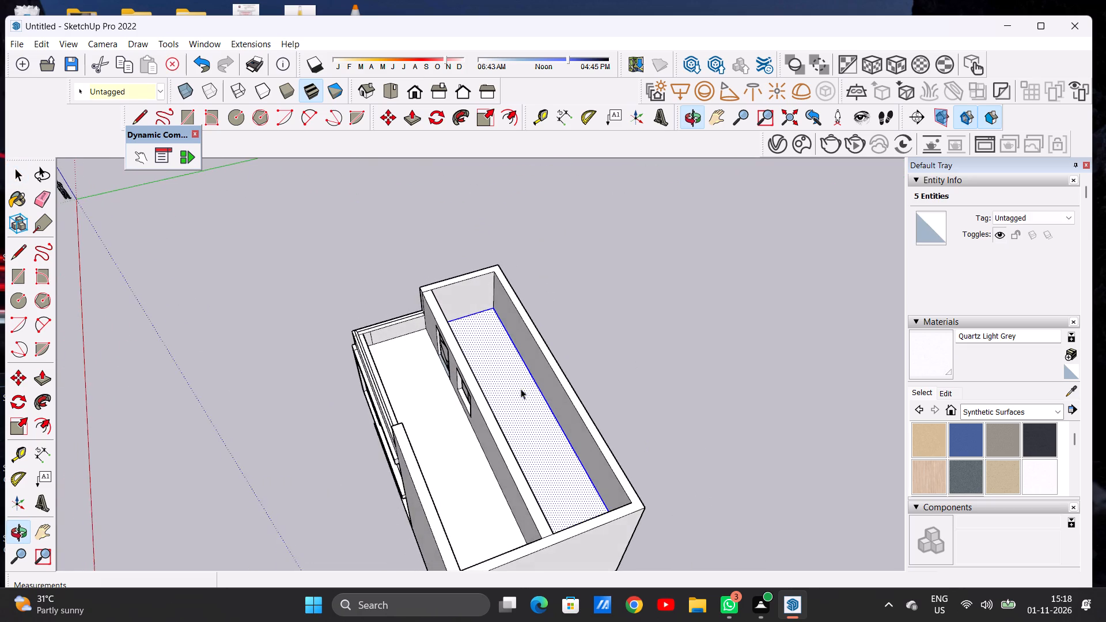
{"action": "scroll", "coordinate": [488, 293], "scroll_direction": "up", "scroll_amount": 5}
{"action": "scroll", "coordinate": [488, 293], "scroll_direction": "down", "scroll_amount": 1}
{"action": "scroll", "coordinate": [488, 293], "scroll_direction": "up", "scroll_amount": 1}
{"action": "key", "text": "m"}
{"action": "scroll", "coordinate": [501, 310], "scroll_direction": "up", "scroll_amount": 6}
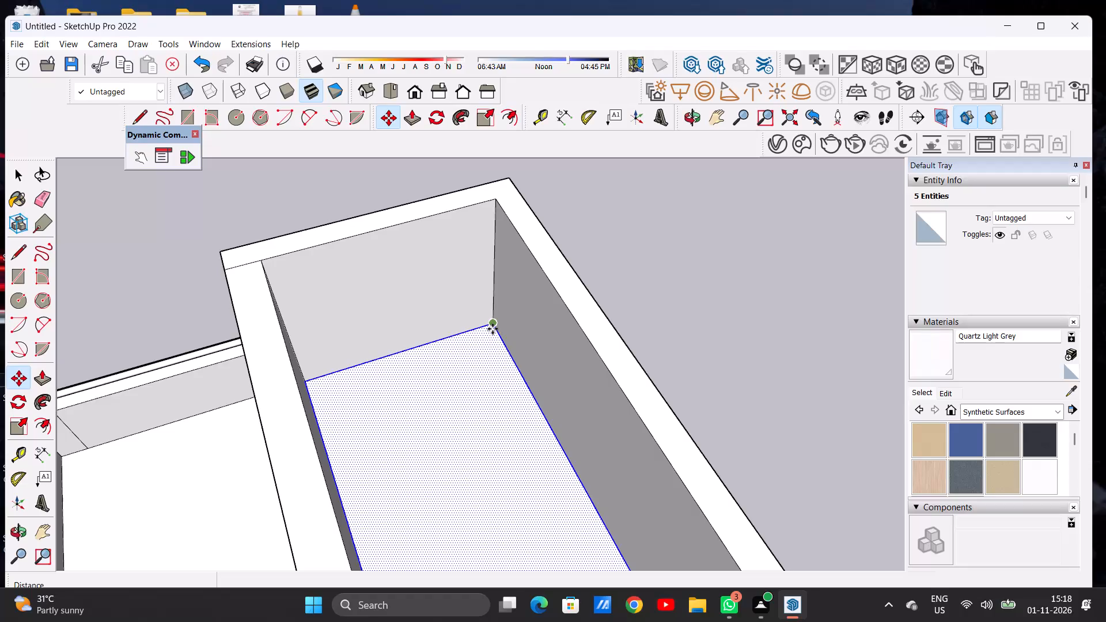
{"action": "left_click", "coordinate": [493, 329]}
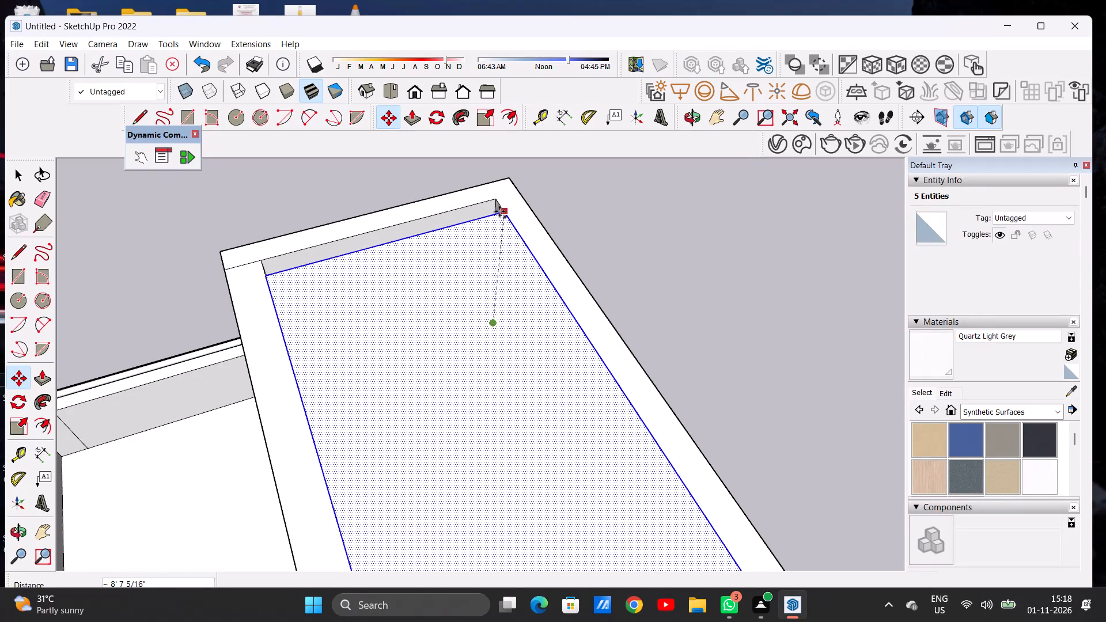
{"action": "left_click", "coordinate": [493, 206]}
{"action": "key", "text": "space"}
{"action": "left_click", "coordinate": [638, 216]}
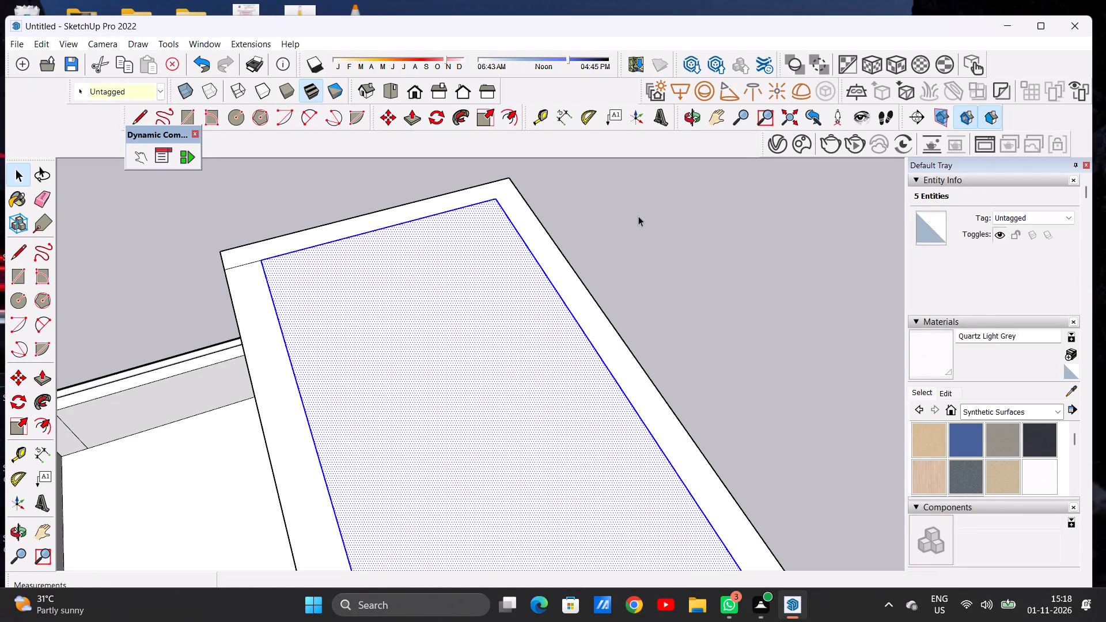
Push/pull the roof face at the wall tops upward about 11 11/16" to form a roof slab.
{"action": "scroll", "coordinate": [451, 333], "scroll_direction": "down", "scroll_amount": 20}
{"action": "scroll", "coordinate": [451, 333], "scroll_direction": "down", "scroll_amount": 1}
{"action": "middle_click_drag", "start_coordinate": [497, 396], "coordinate": [522, 256]}
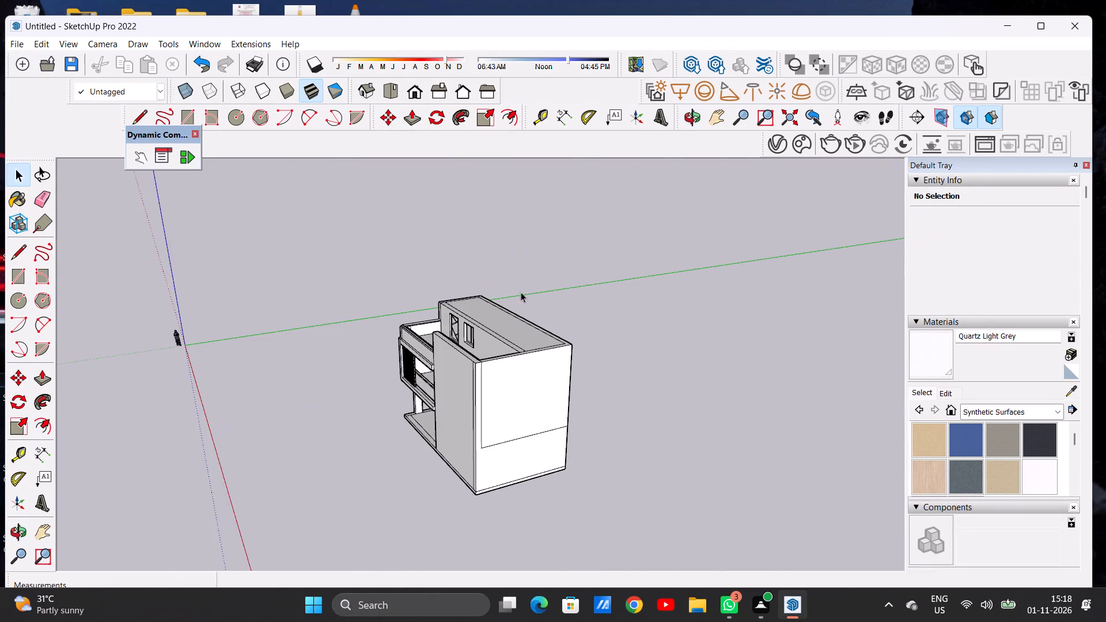
{"action": "scroll", "coordinate": [510, 349], "scroll_direction": "up", "scroll_amount": 5}
{"action": "scroll", "coordinate": [547, 326], "scroll_direction": "down", "scroll_amount": 1}
{"action": "scroll", "coordinate": [547, 326], "scroll_direction": "up", "scroll_amount": 8}
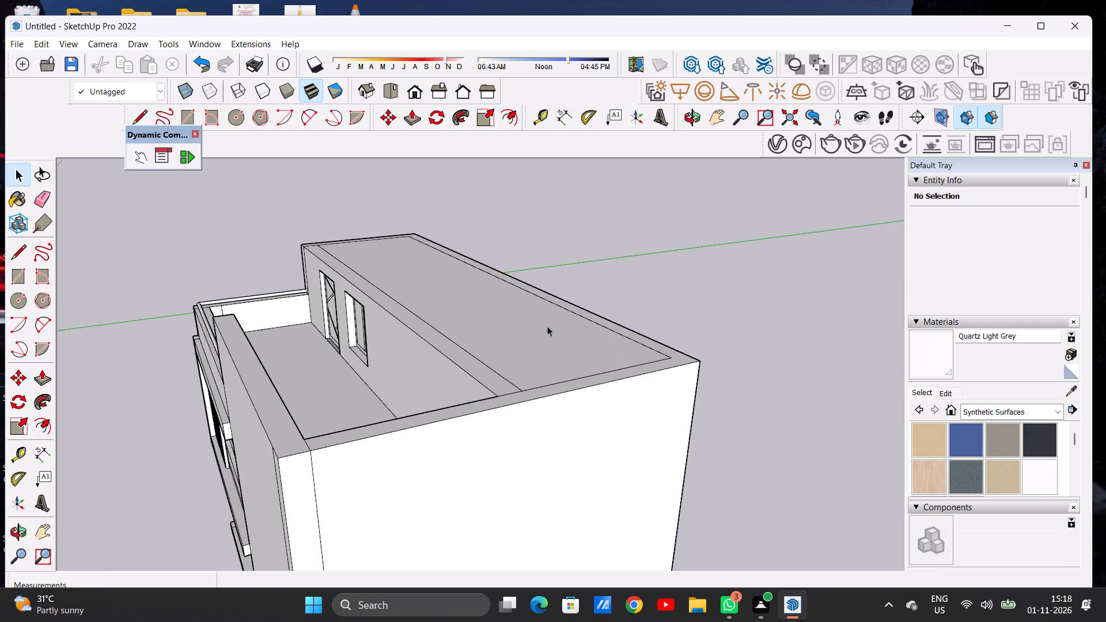
{"action": "key", "text": "p"}
{"action": "middle_click_drag", "start_coordinate": [544, 358], "coordinate": [539, 347]}
{"action": "scroll", "coordinate": [539, 347], "scroll_direction": "up", "scroll_amount": 5}
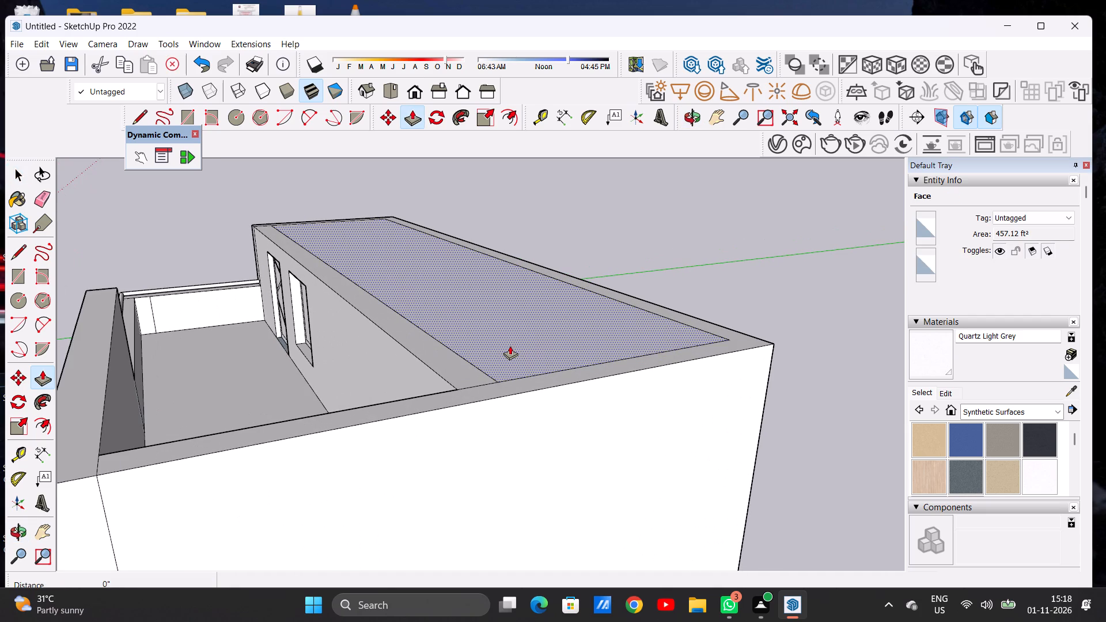
{"action": "left_click", "coordinate": [510, 346]}
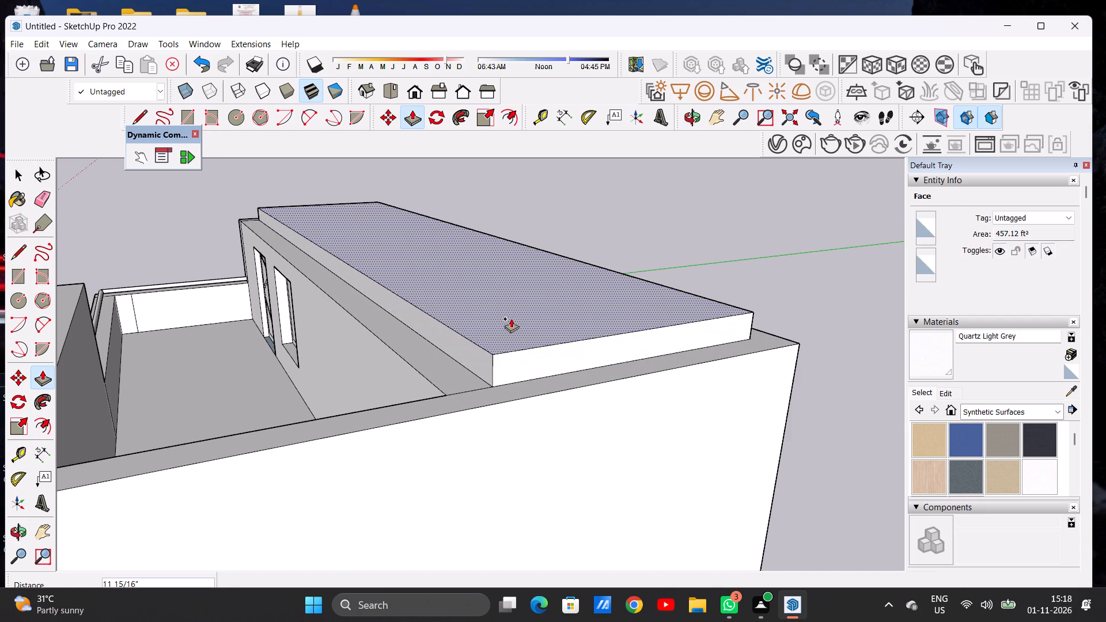
{"action": "left_click", "coordinate": [511, 319]}
{"action": "key", "text": "space"}
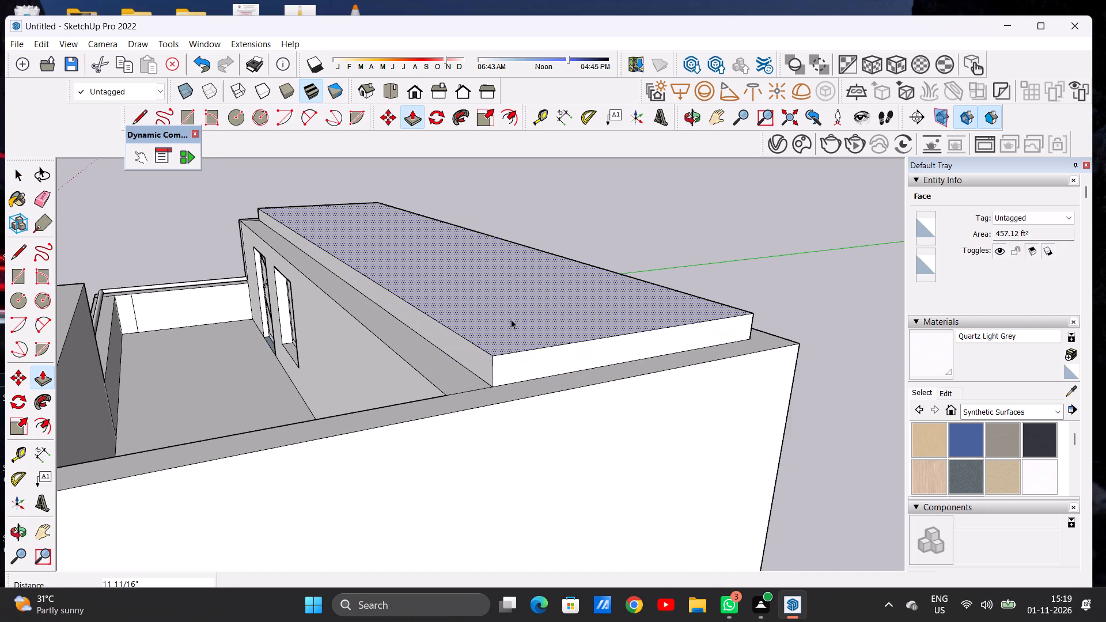
Push/pull the roof slab's terrace-side face out about 11' 9 3/8" to the inner edge of the tall front wall.
{"action": "scroll", "coordinate": [529, 290], "scroll_direction": "down", "scroll_amount": 6}
{"action": "middle_click_drag", "start_coordinate": [492, 321], "coordinate": [501, 376]}
{"action": "scroll", "coordinate": [509, 393], "scroll_direction": "down", "scroll_amount": 1}
{"action": "scroll", "coordinate": [511, 393], "scroll_direction": "up", "scroll_amount": 6}
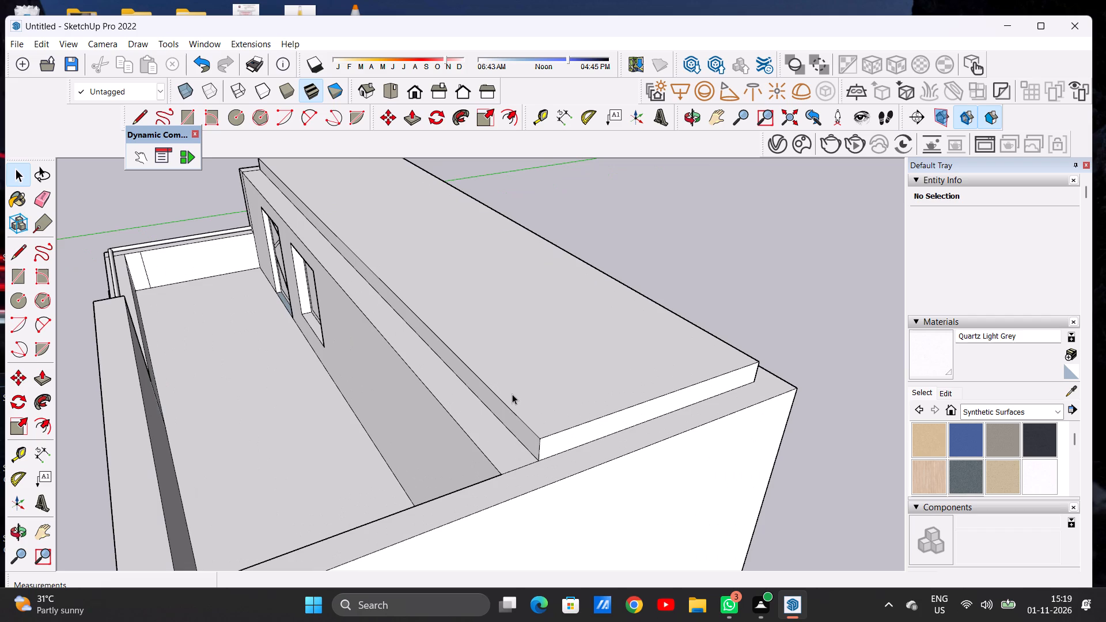
{"action": "key", "text": "p"}
{"action": "scroll", "coordinate": [518, 430], "scroll_direction": "up", "scroll_amount": 5}
{"action": "left_click", "coordinate": [529, 436]}
{"action": "scroll", "coordinate": [480, 370], "scroll_direction": "down", "scroll_amount": 6}
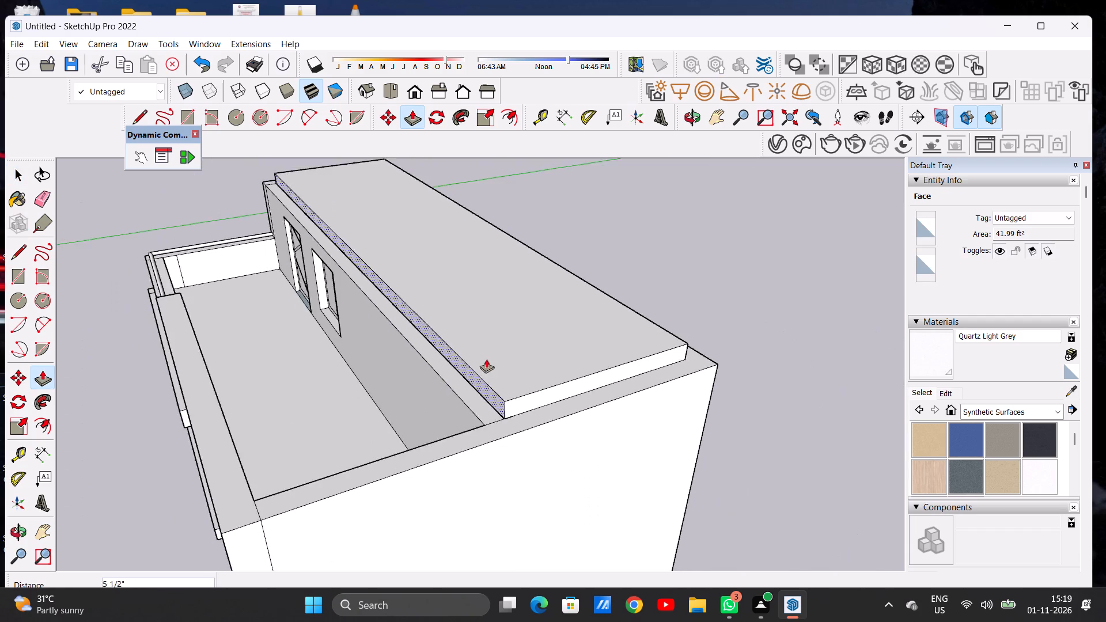
{"action": "scroll", "coordinate": [486, 359], "scroll_direction": "down", "scroll_amount": 8}
{"action": "scroll", "coordinate": [382, 423], "scroll_direction": "up", "scroll_amount": 12}
{"action": "left_click", "coordinate": [363, 428]}
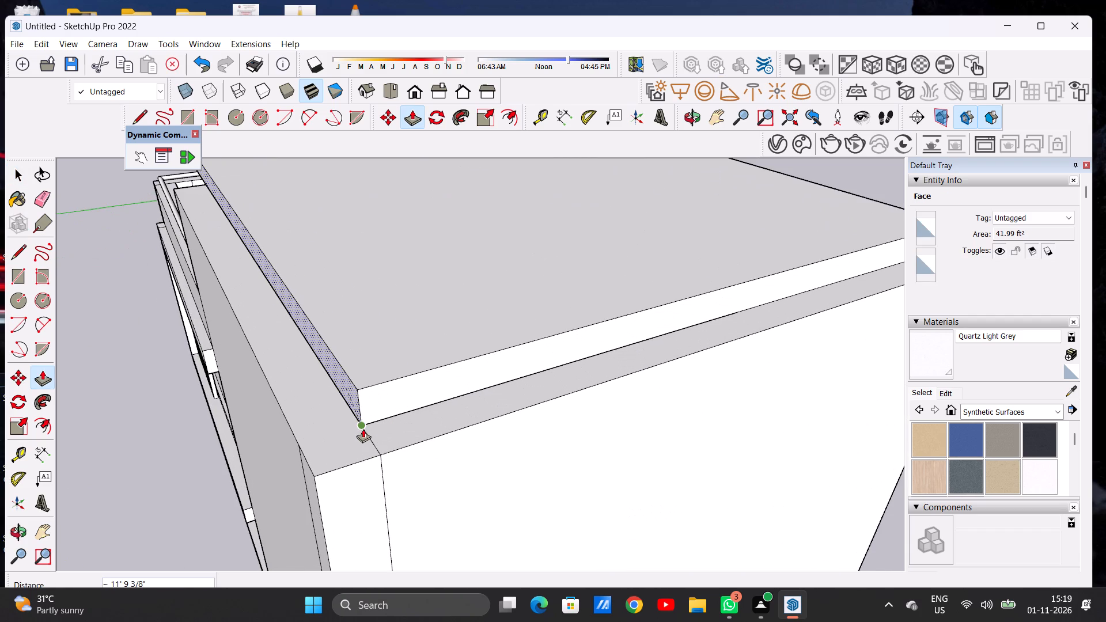
{"action": "key", "text": "space"}
Push/pull the roof slab's top face upward to thicken the slab to about 1' 4 7/16".
{"action": "scroll", "coordinate": [419, 359], "scroll_direction": "down", "scroll_amount": 13}
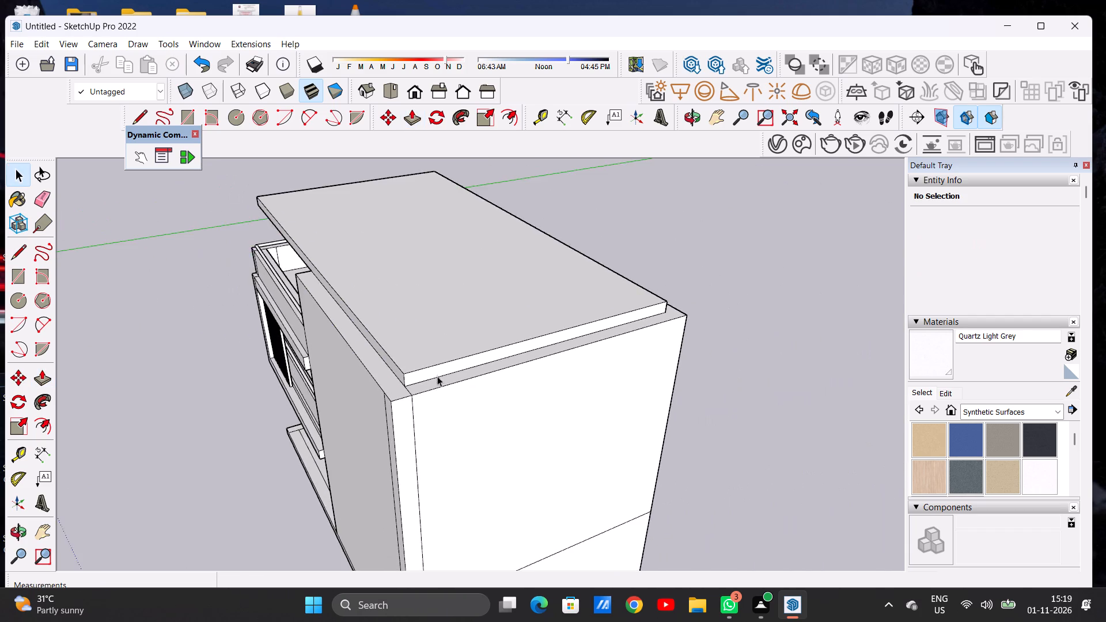
{"action": "scroll", "coordinate": [437, 376], "scroll_direction": "down", "scroll_amount": 9}
{"action": "middle_click_drag", "start_coordinate": [386, 371], "coordinate": [647, 270]}
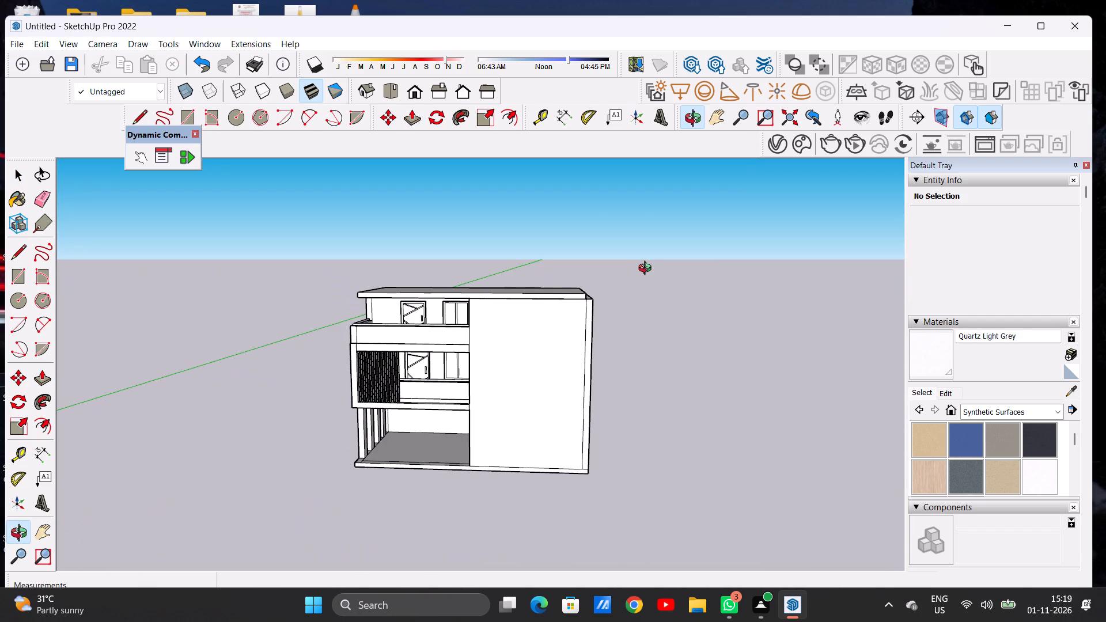
{"action": "middle_click_drag", "start_coordinate": [647, 270], "coordinate": [656, 267]}
{"action": "scroll", "coordinate": [407, 326], "scroll_direction": "up", "scroll_amount": 6}
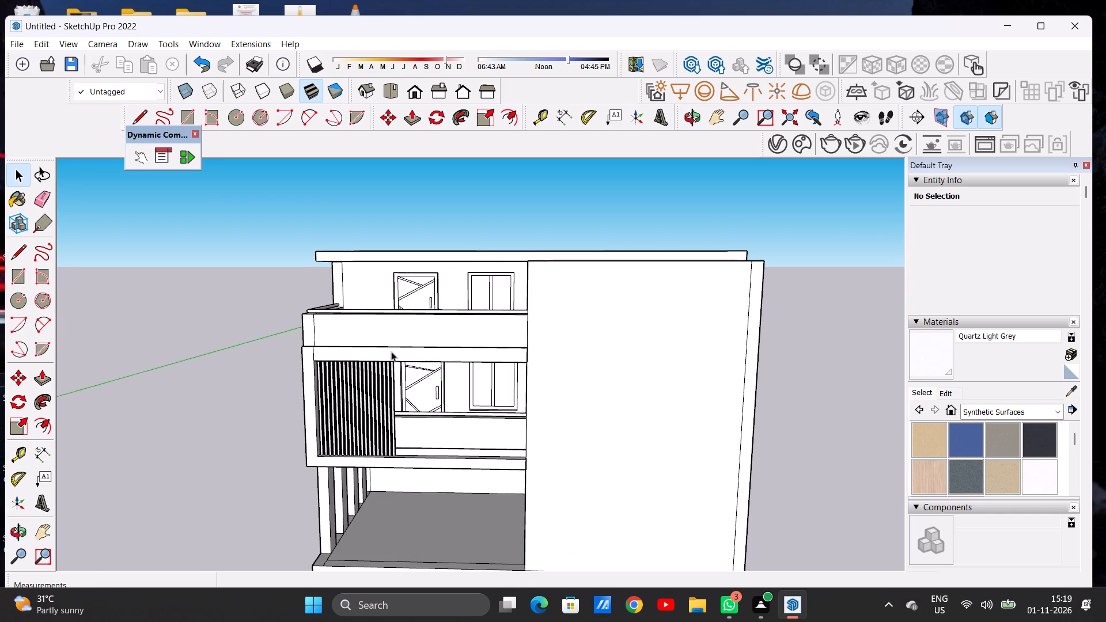
{"action": "middle_click_drag", "start_coordinate": [434, 348], "coordinate": [467, 347]}
{"action": "middle_click", "coordinate": [467, 347]}
{"action": "scroll", "coordinate": [531, 252], "scroll_direction": "up", "scroll_amount": 4}
{"action": "middle_click_drag", "start_coordinate": [539, 251], "coordinate": [529, 274]}
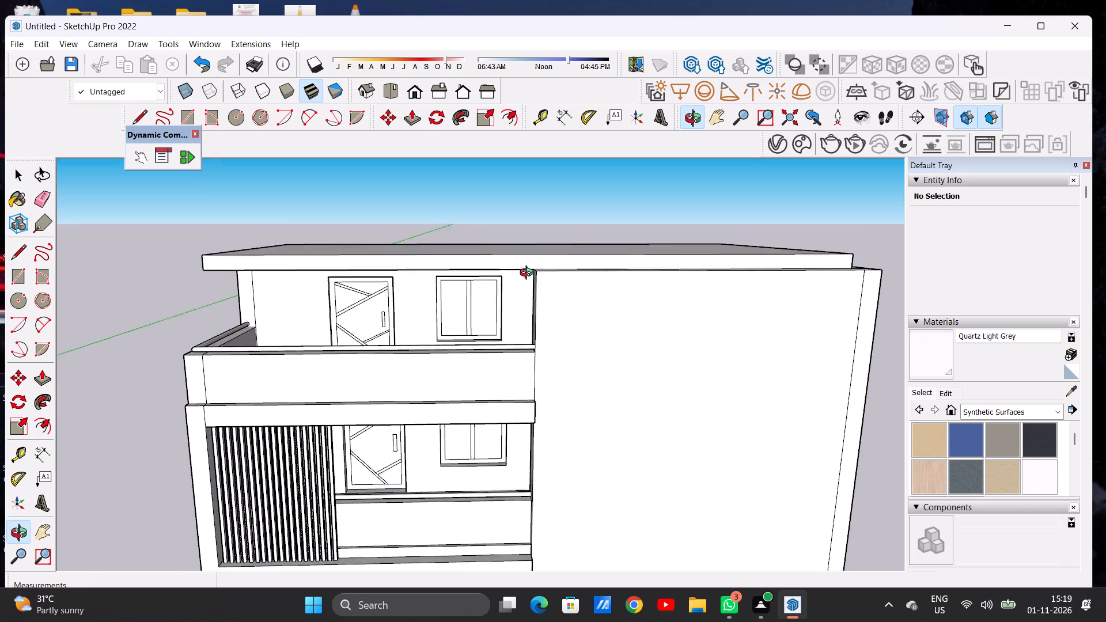
{"action": "middle_click_drag", "start_coordinate": [529, 274], "coordinate": [516, 332]}
{"action": "key", "text": "p"}
{"action": "scroll", "coordinate": [507, 267], "scroll_direction": "up", "scroll_amount": 6}
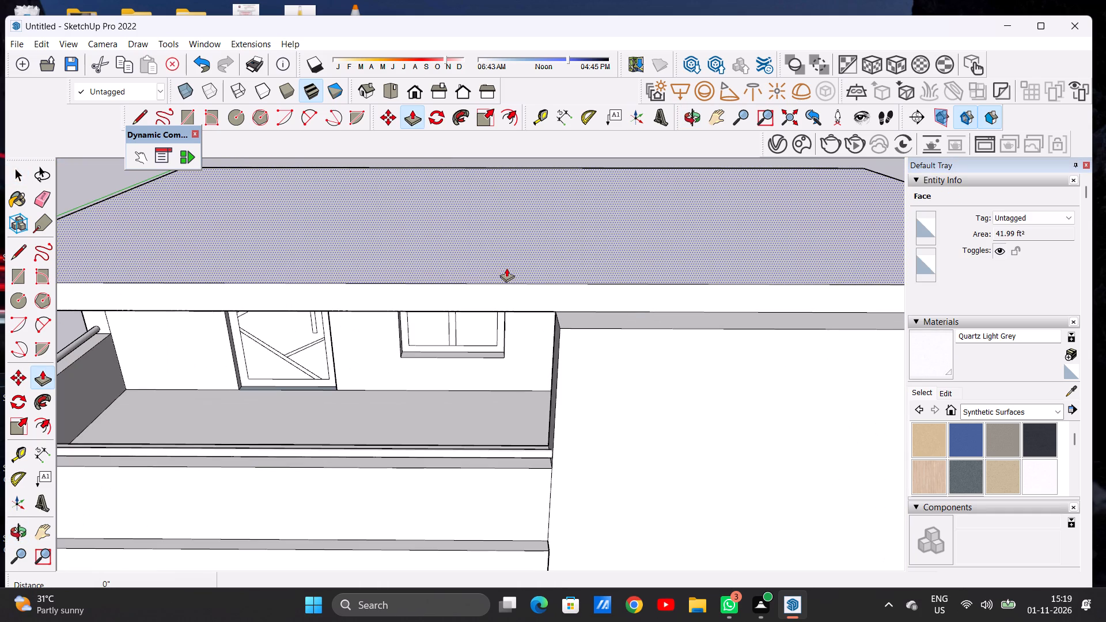
{"action": "left_click", "coordinate": [506, 268]}
{"action": "left_click", "coordinate": [507, 257]}
{"action": "key", "text": "space"}
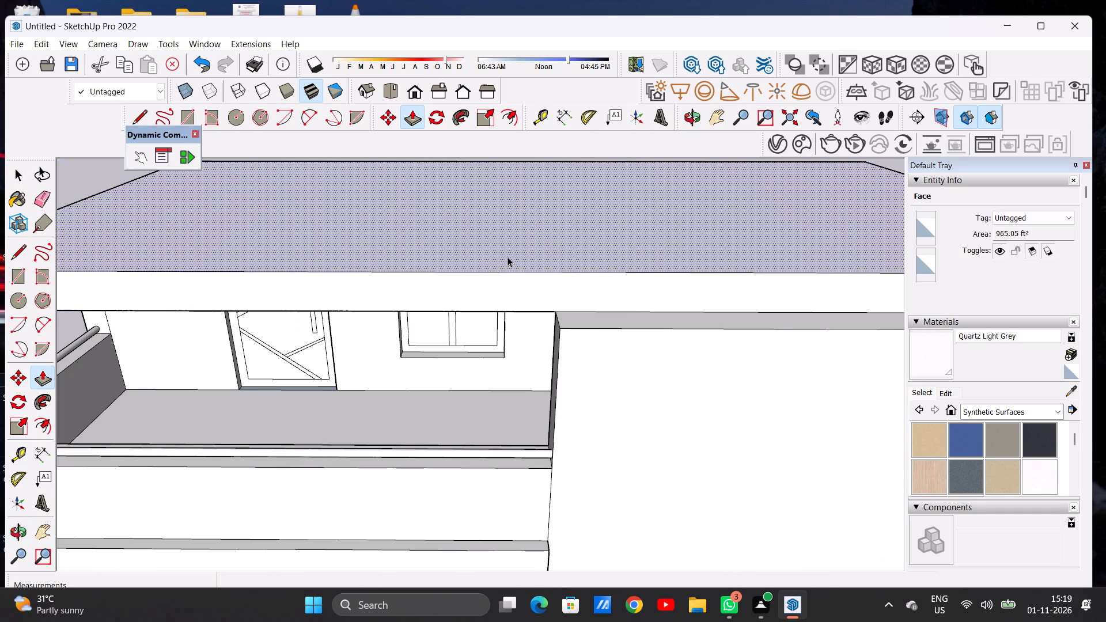
Draw a vertical line about 1' 4 7/16" across the roof slab's front face, up from the tall front wall's terrace corner.
{"action": "scroll", "coordinate": [495, 344], "scroll_direction": "down", "scroll_amount": 12}
{"action": "middle_click_drag", "start_coordinate": [526, 346], "coordinate": [522, 324]}
{"action": "scroll", "coordinate": [528, 320], "scroll_direction": "up", "scroll_amount": 3}
{"action": "scroll", "coordinate": [528, 320], "scroll_direction": "down", "scroll_amount": 1}
{"action": "scroll", "coordinate": [528, 320], "scroll_direction": "up", "scroll_amount": 11}
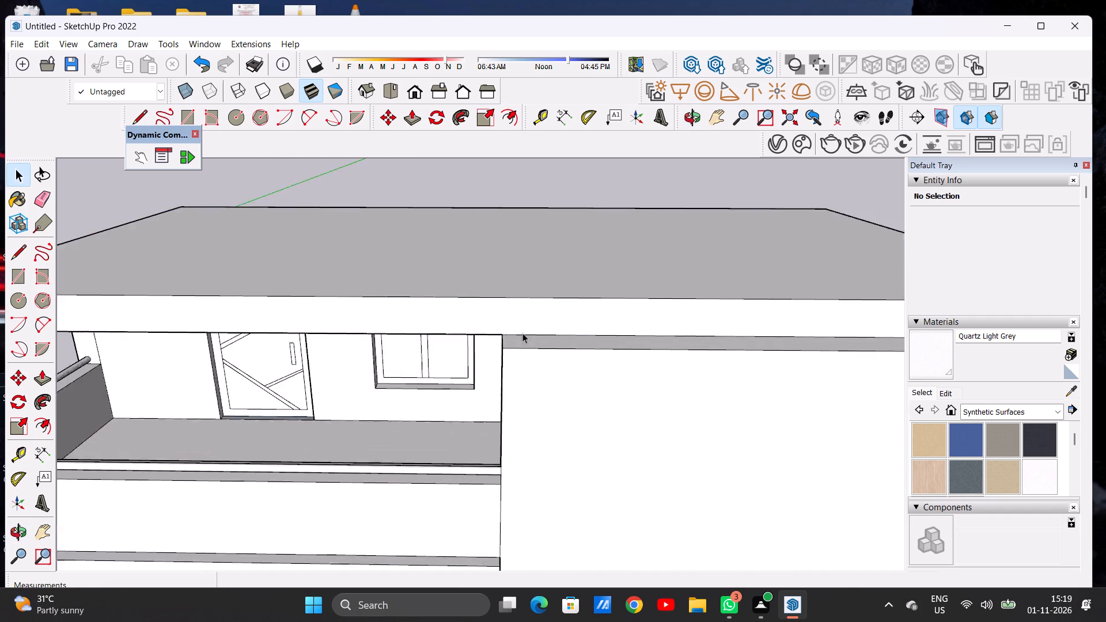
{"action": "scroll", "coordinate": [522, 333], "scroll_direction": "up", "scroll_amount": 1}
{"action": "middle_click_drag", "start_coordinate": [520, 327], "coordinate": [465, 363]}
{"action": "key", "text": "l"}
{"action": "scroll", "coordinate": [446, 379], "scroll_direction": "up", "scroll_amount": 6}
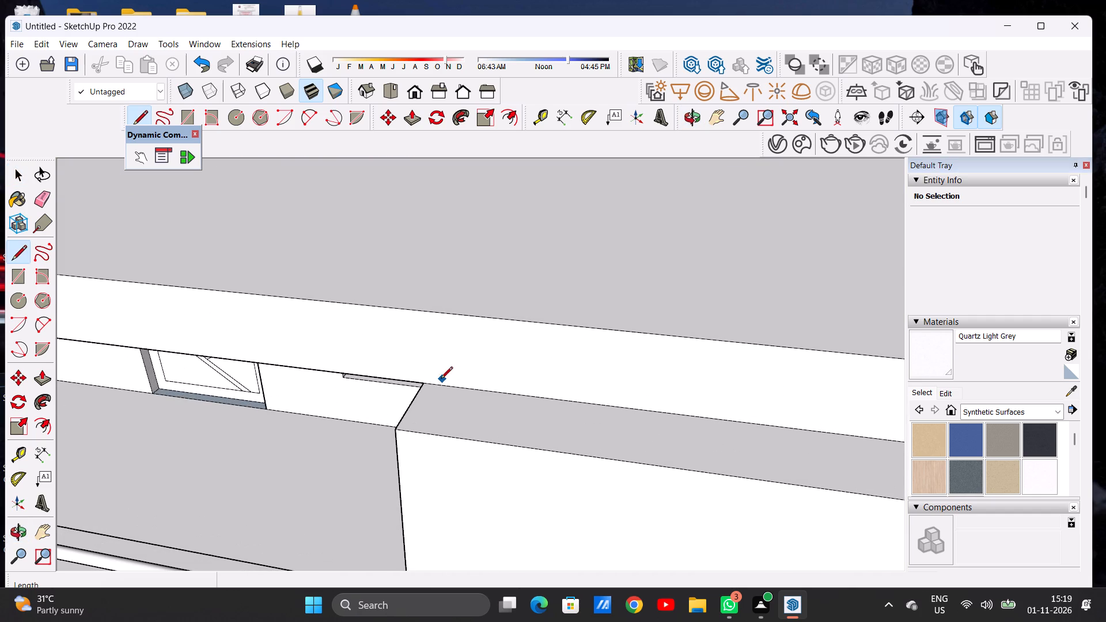
{"action": "left_click", "coordinate": [425, 385]}
{"action": "left_click", "coordinate": [423, 314]}
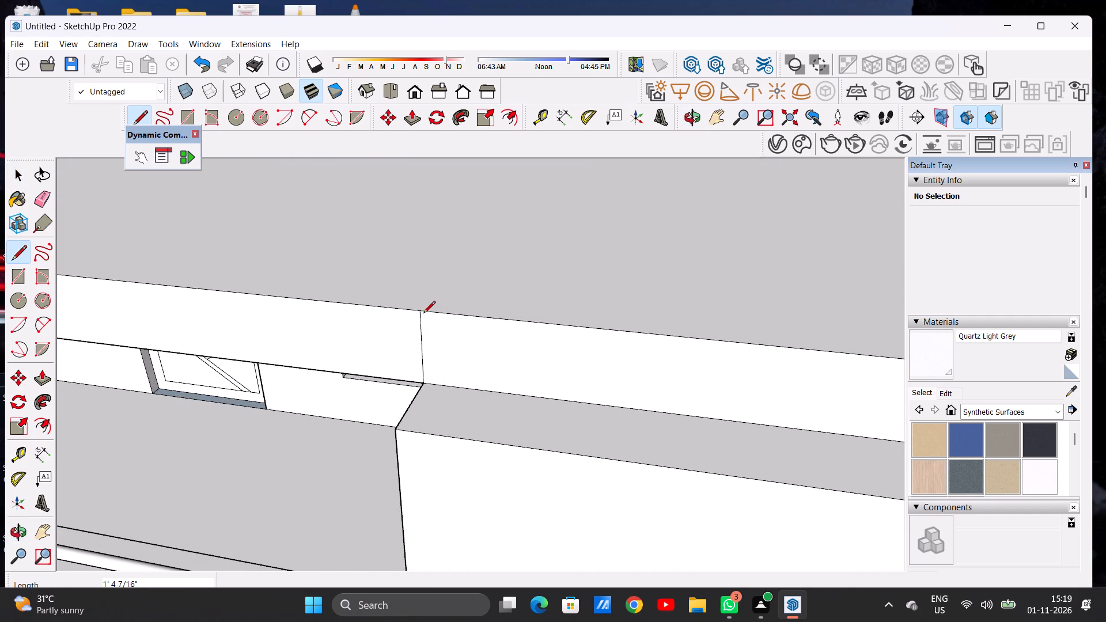
{"action": "key", "text": "space"}
Draw a vertical line about 1' 4 7/16" across the slab's terrace-end side face, up from the tall side wall's inner corner.
{"action": "scroll", "coordinate": [433, 388], "scroll_direction": "down", "scroll_amount": 5}
{"action": "scroll", "coordinate": [474, 337], "scroll_direction": "down", "scroll_amount": 16}
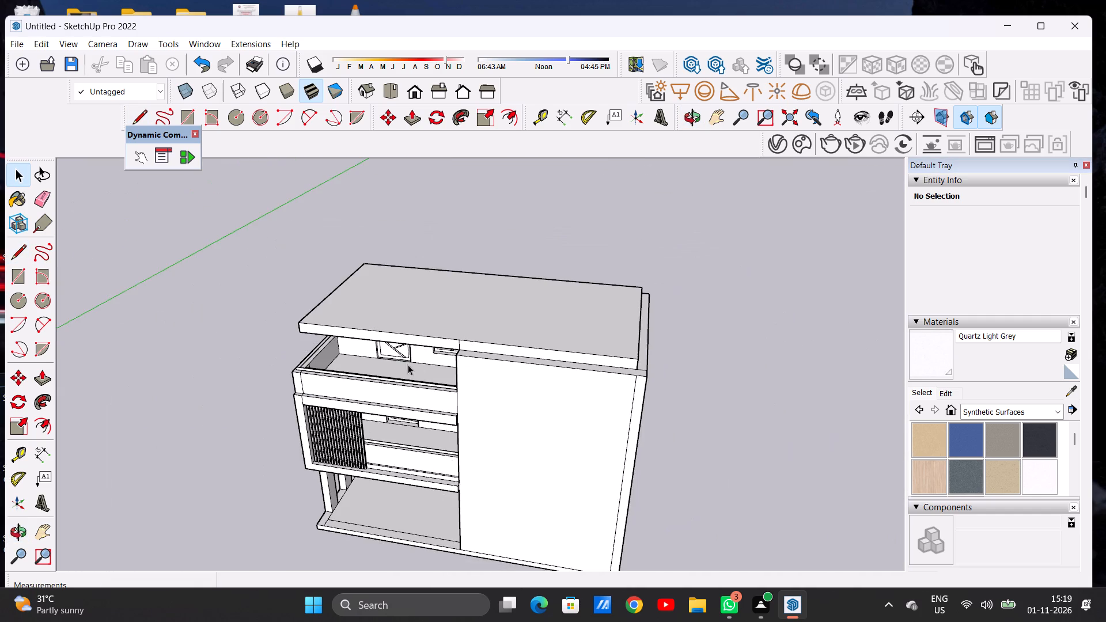
{"action": "middle_click_drag", "start_coordinate": [395, 368], "coordinate": [581, 338]}
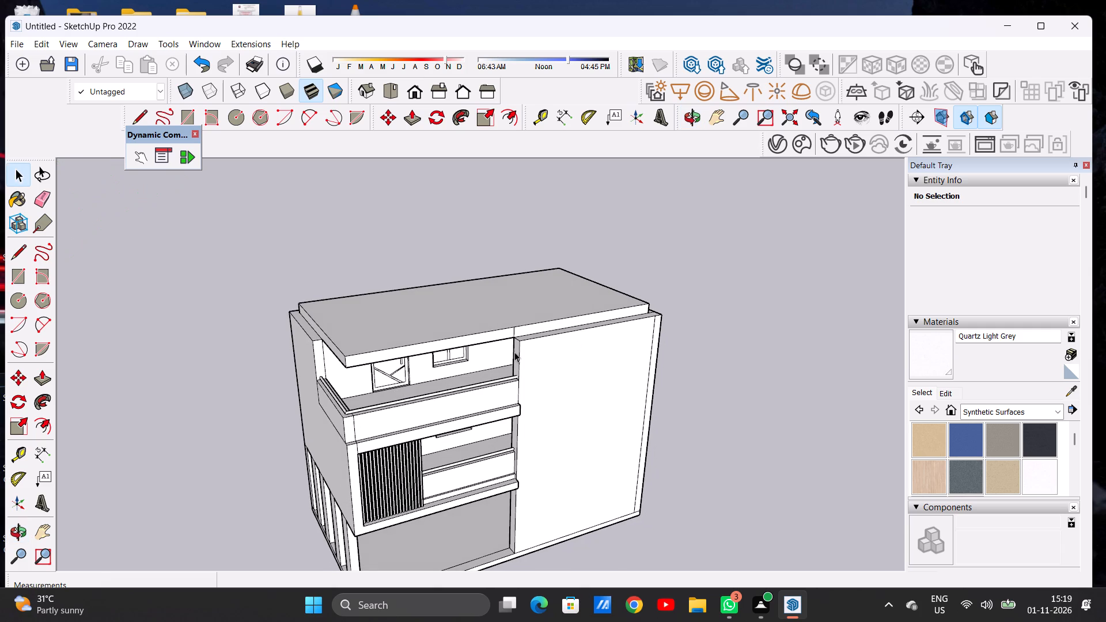
{"action": "middle_click_drag", "start_coordinate": [345, 371], "coordinate": [428, 371]}
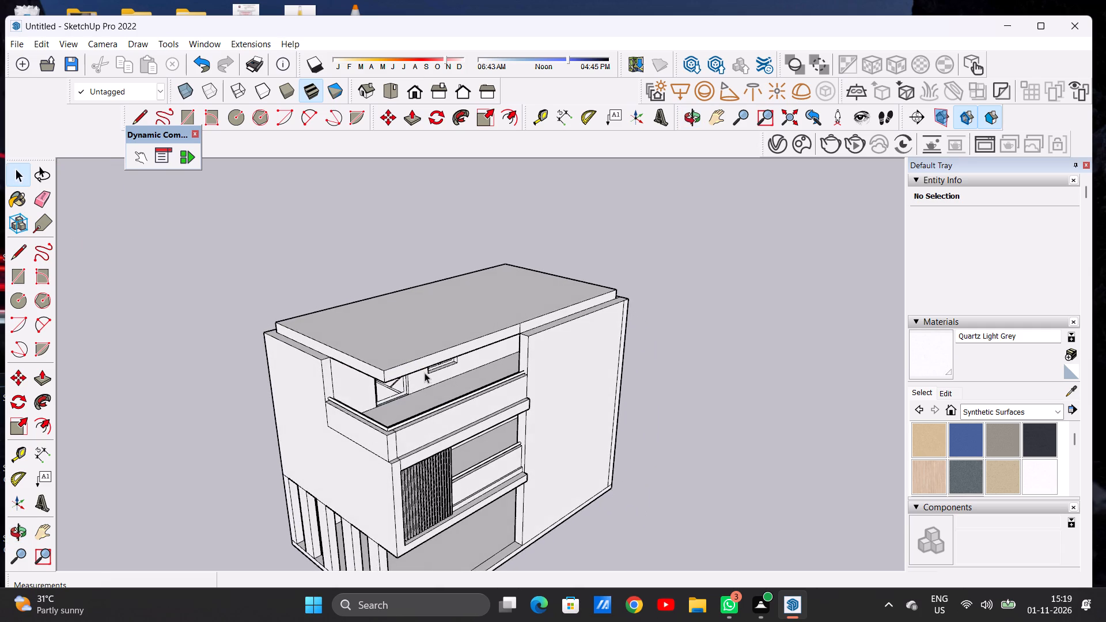
{"action": "scroll", "coordinate": [332, 369], "scroll_direction": "up", "scroll_amount": 1}
{"action": "scroll", "coordinate": [332, 369], "scroll_direction": "down", "scroll_amount": 1}
{"action": "scroll", "coordinate": [332, 369], "scroll_direction": "up", "scroll_amount": 11}
{"action": "scroll", "coordinate": [329, 351], "scroll_direction": "down", "scroll_amount": 1}
{"action": "scroll", "coordinate": [329, 352], "scroll_direction": "up", "scroll_amount": 4}
{"action": "key", "text": "l"}
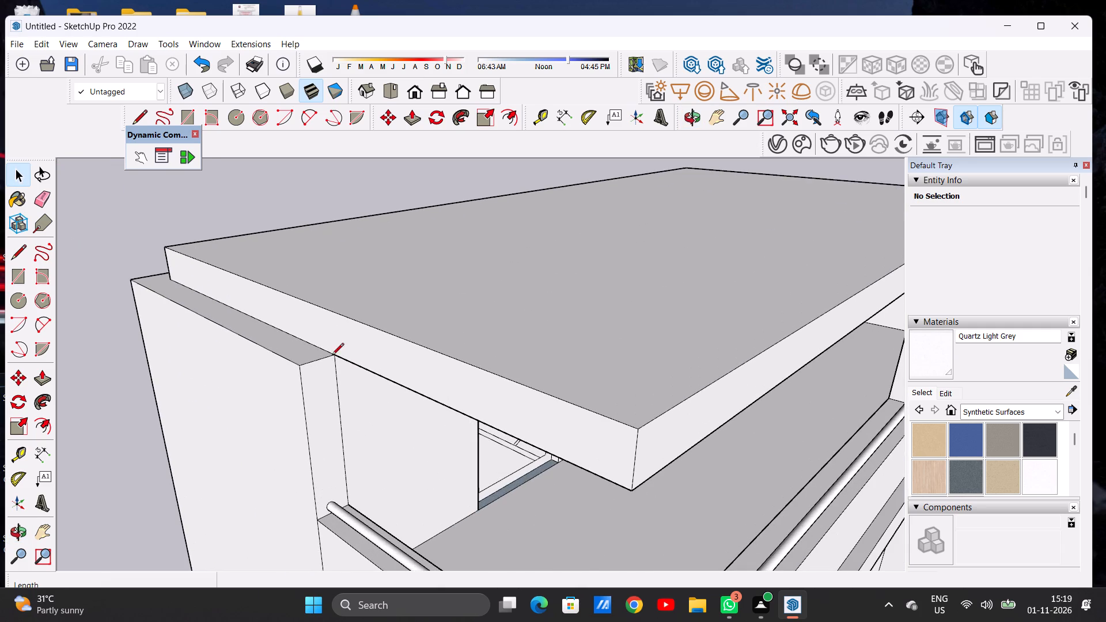
{"action": "scroll", "coordinate": [331, 349], "scroll_direction": "up", "scroll_amount": 6}
{"action": "left_click", "coordinate": [336, 361]}
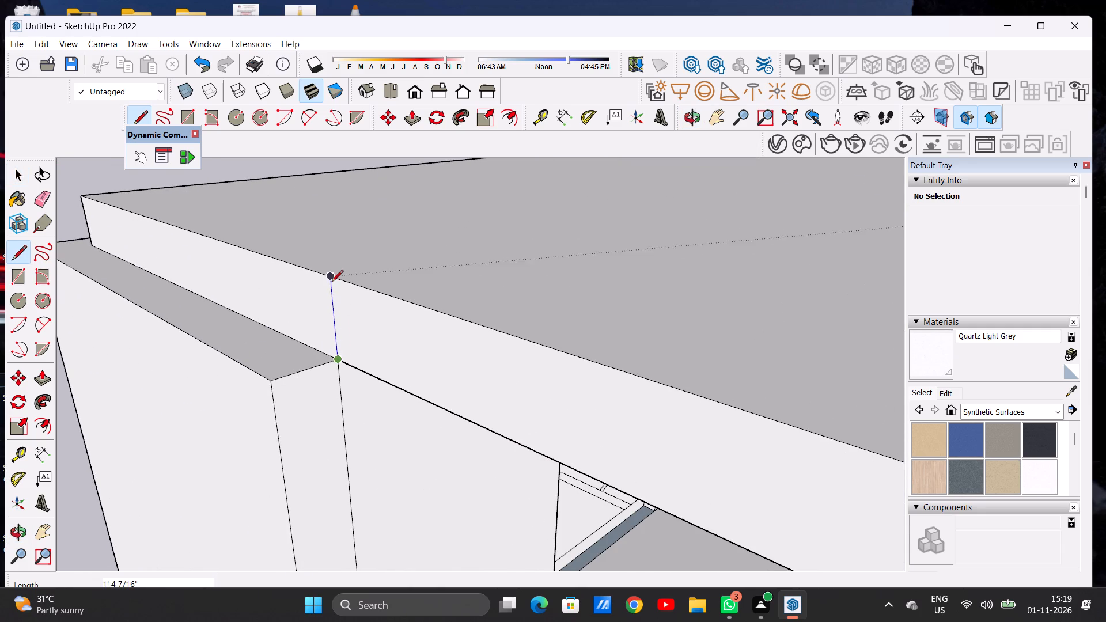
{"action": "left_click", "coordinate": [331, 280]}
{"action": "key", "text": "space"}
Push/pull the terrace portion of the slab's side face out about 1' 2 1/8" to the side wall's outer face.
{"action": "type", "text": "P"}
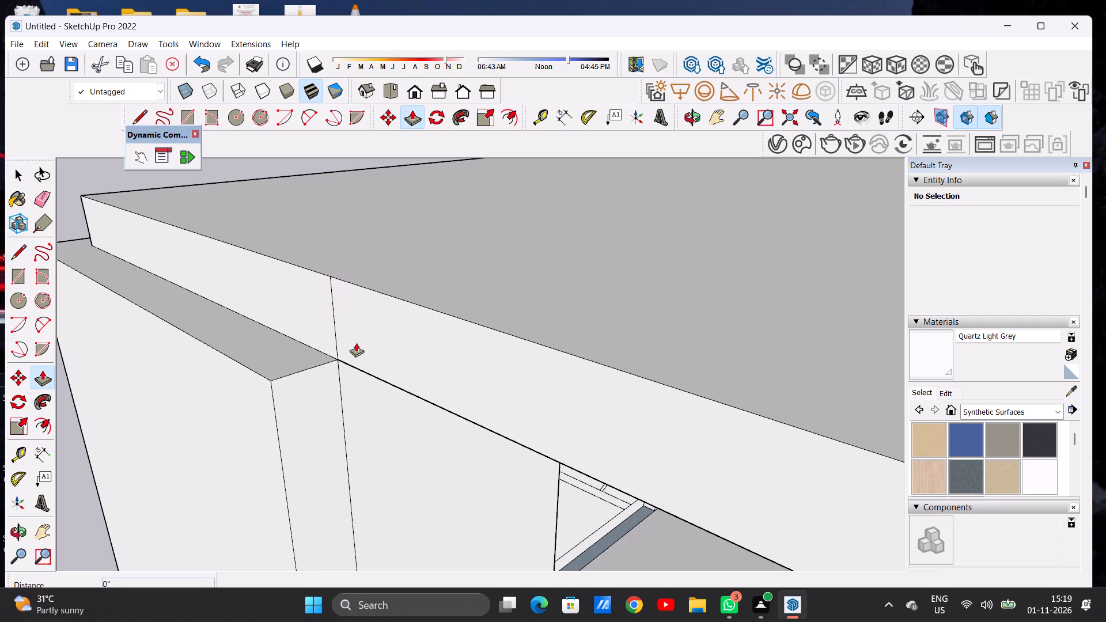
{"action": "left_click", "coordinate": [356, 343]}
{"action": "left_click", "coordinate": [280, 439]}
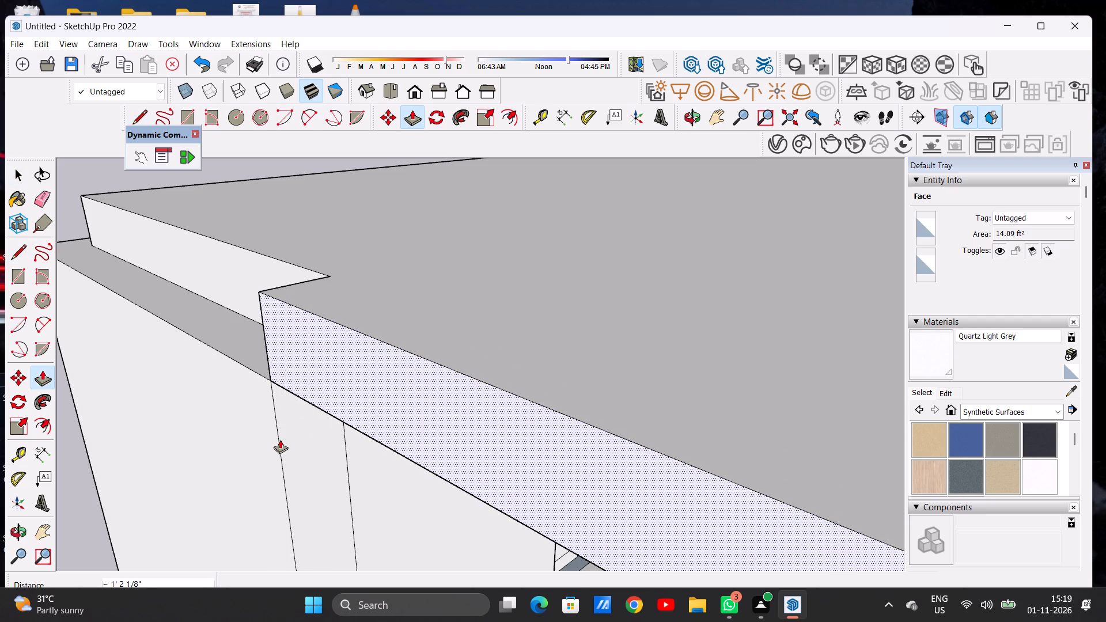
Push/pull the terrace portion of the slab's front face out about 1' 5 1/4" to the tall front wall's outer face.
{"action": "scroll", "coordinate": [270, 387], "scroll_direction": "down", "scroll_amount": 5}
{"action": "scroll", "coordinate": [270, 387], "scroll_direction": "up", "scroll_amount": 1}
{"action": "scroll", "coordinate": [270, 387], "scroll_direction": "down", "scroll_amount": 14}
{"action": "middle_click_drag", "start_coordinate": [382, 382], "coordinate": [312, 350]}
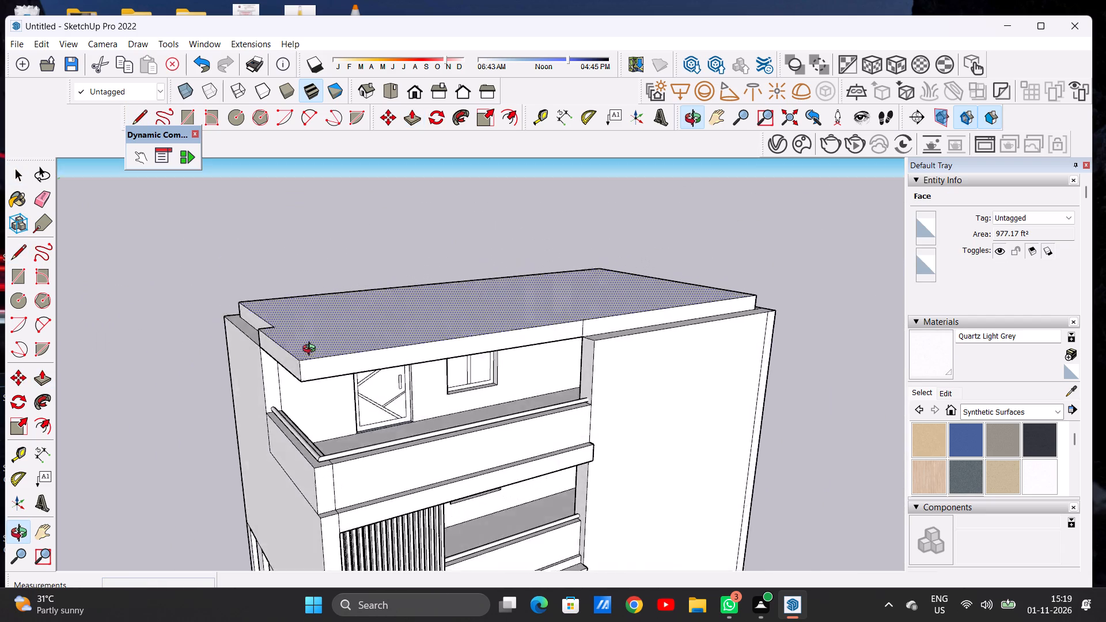
{"action": "middle_click_drag", "start_coordinate": [312, 350], "coordinate": [248, 387]}
{"action": "scroll", "coordinate": [562, 348], "scroll_direction": "up", "scroll_amount": 8}
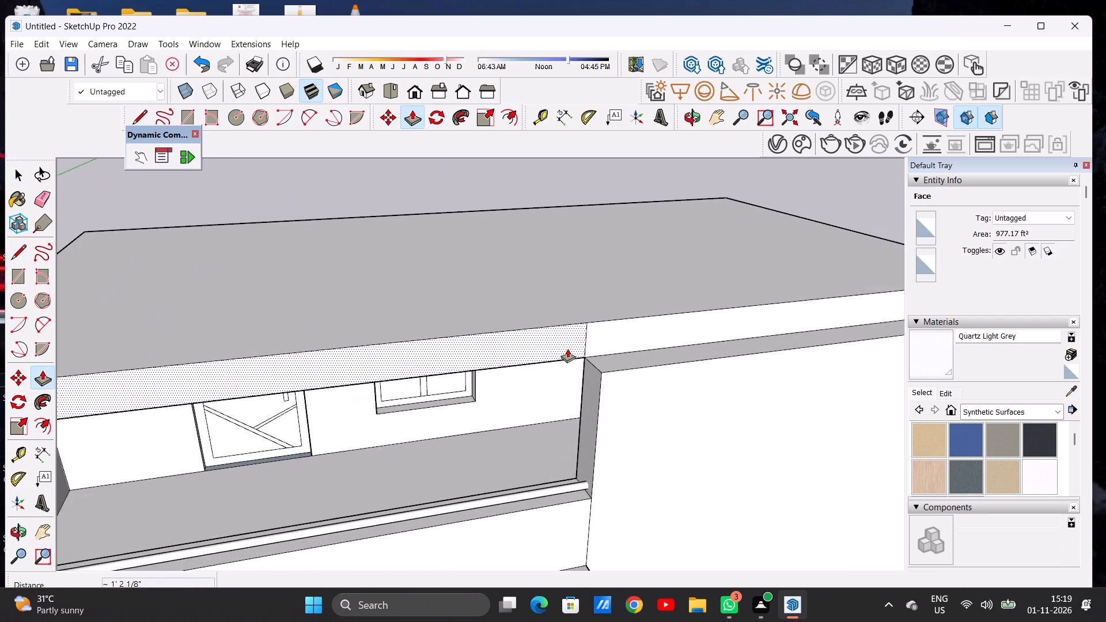
{"action": "scroll", "coordinate": [567, 348], "scroll_direction": "up", "scroll_amount": 2}
{"action": "scroll", "coordinate": [567, 348], "scroll_direction": "down", "scroll_amount": 1}
{"action": "scroll", "coordinate": [567, 348], "scroll_direction": "up", "scroll_amount": 1}
{"action": "left_click", "coordinate": [567, 348]}
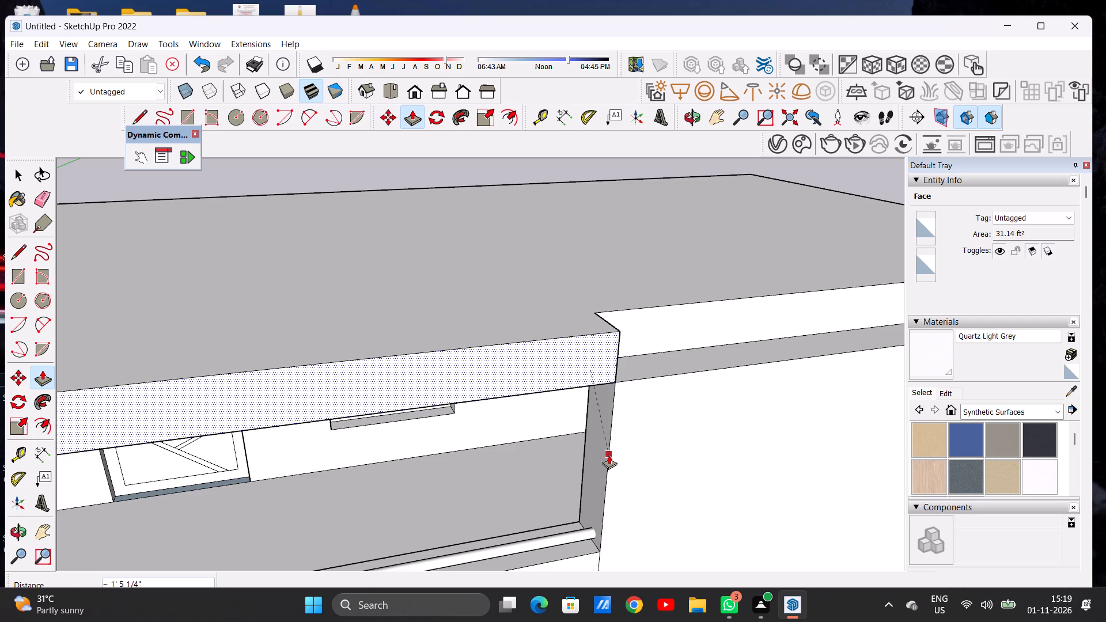
{"action": "left_click", "coordinate": [609, 455]}
{"action": "key", "text": "space"}
Examine the extended roof slab above the terrace and its corners from the front, side and above.
{"action": "scroll", "coordinate": [514, 407], "scroll_direction": "down", "scroll_amount": 11}
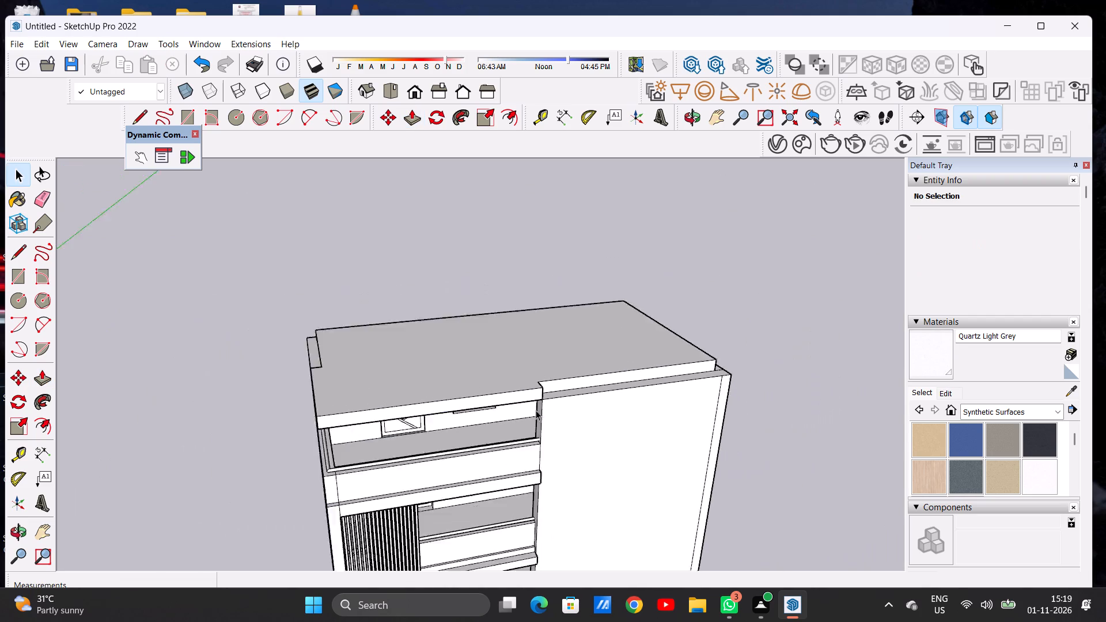
{"action": "scroll", "coordinate": [536, 410], "scroll_direction": "down", "scroll_amount": 3}
{"action": "middle_click_drag", "start_coordinate": [536, 441], "coordinate": [491, 343]}
{"action": "scroll", "coordinate": [400, 418], "scroll_direction": "up", "scroll_amount": 6}
{"action": "middle_click_drag", "start_coordinate": [346, 415], "coordinate": [359, 415]}
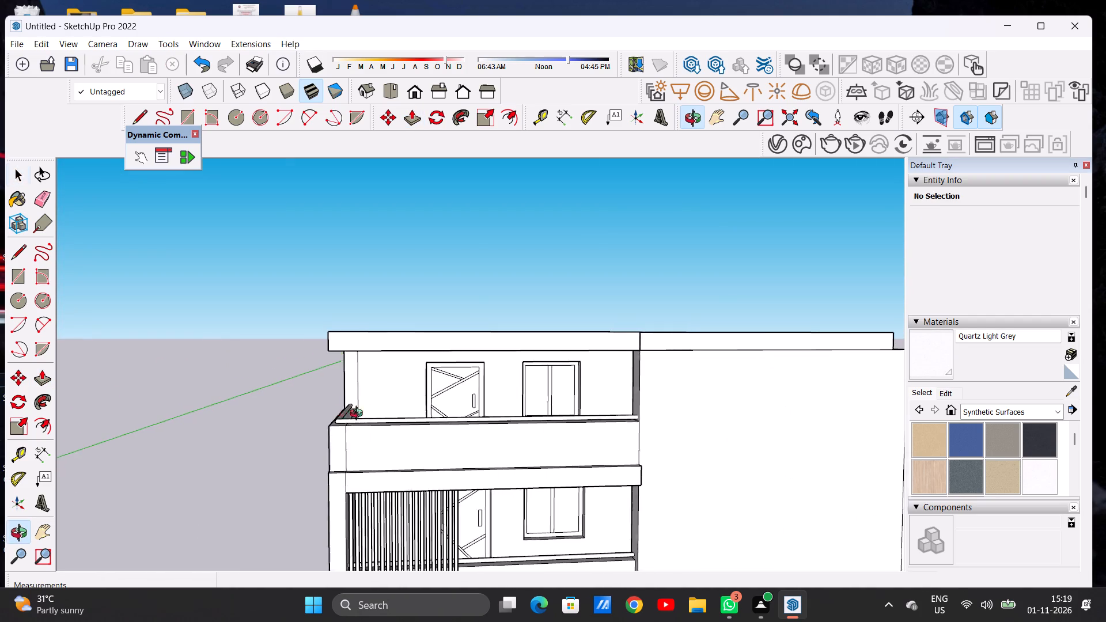
{"action": "middle_click_drag", "start_coordinate": [359, 415], "coordinate": [516, 426]}
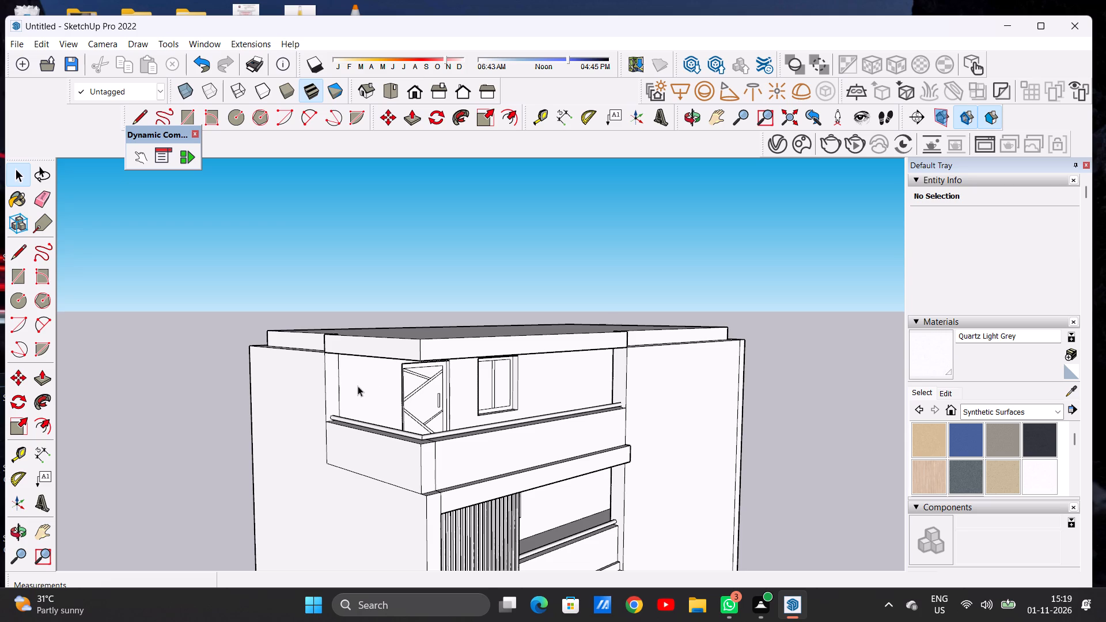
{"action": "scroll", "coordinate": [356, 380], "scroll_direction": "down", "scroll_amount": 4}
{"action": "middle_click_drag", "start_coordinate": [363, 376], "coordinate": [357, 455]}
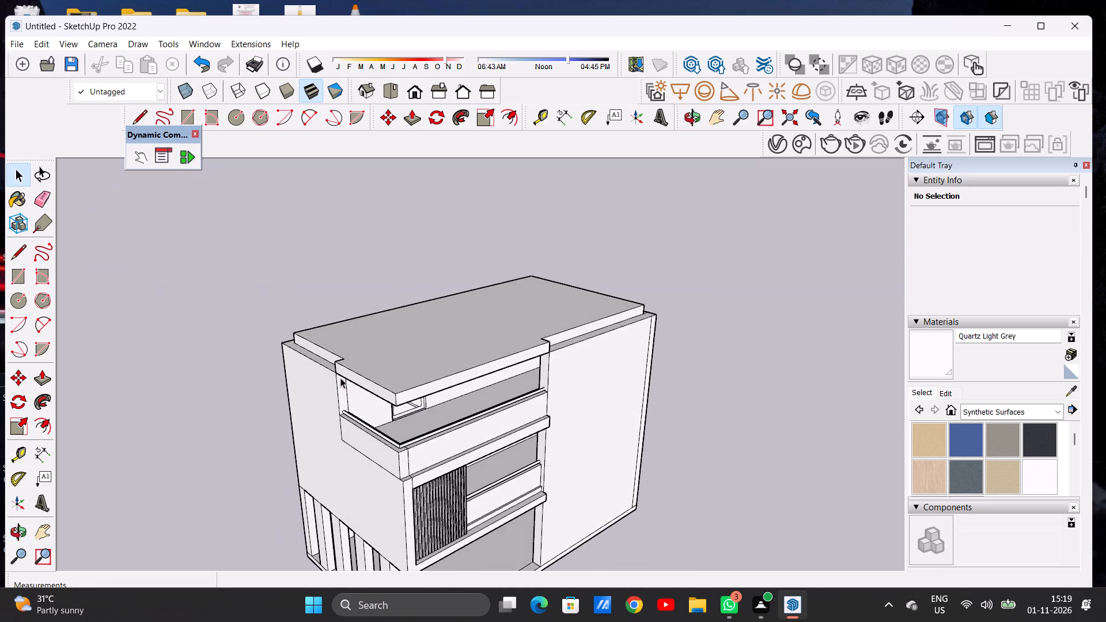
{"action": "scroll", "coordinate": [340, 378], "scroll_direction": "up", "scroll_amount": 13}
{"action": "scroll", "coordinate": [336, 376], "scroll_direction": "down", "scroll_amount": 1}
{"action": "scroll", "coordinate": [336, 376], "scroll_direction": "up", "scroll_amount": 1}
{"action": "scroll", "coordinate": [336, 376], "scroll_direction": "down", "scroll_amount": 10}
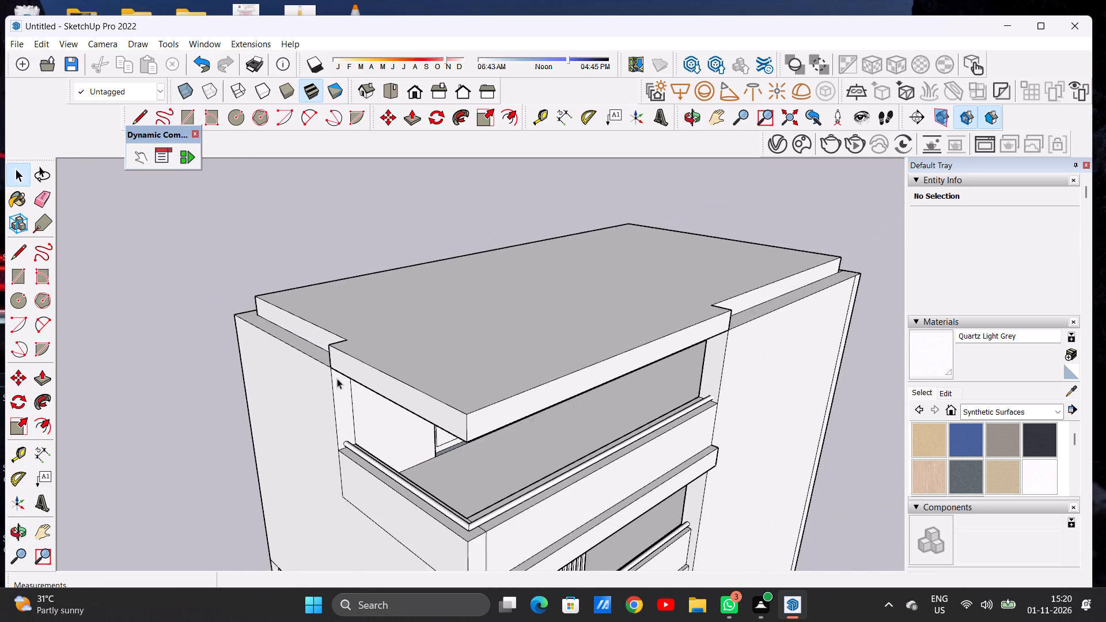
{"action": "scroll", "coordinate": [337, 378], "scroll_direction": "down", "scroll_amount": 10}
{"action": "middle_click_drag", "start_coordinate": [464, 389], "coordinate": [307, 318]}
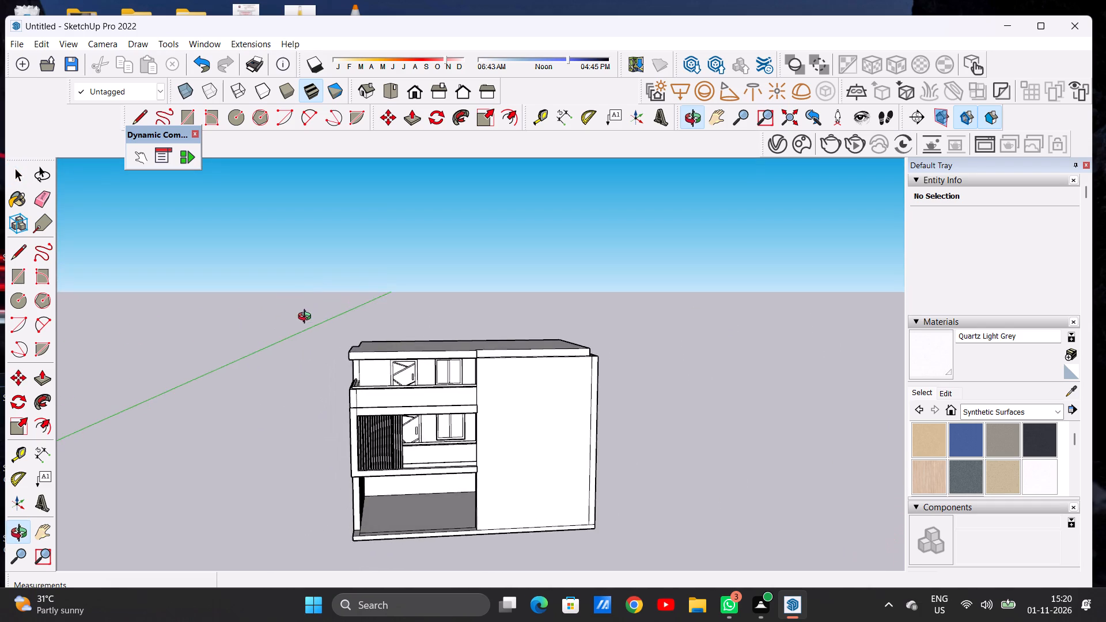
{"action": "middle_click_drag", "start_coordinate": [307, 318], "coordinate": [297, 312]}
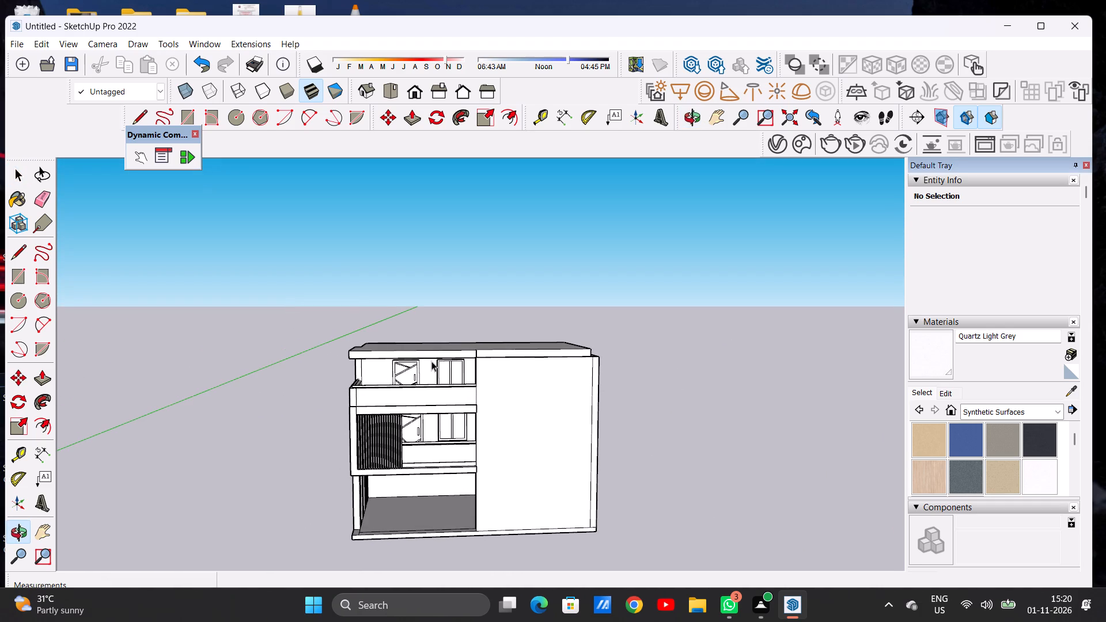
{"action": "scroll", "coordinate": [426, 368], "scroll_direction": "up", "scroll_amount": 15}
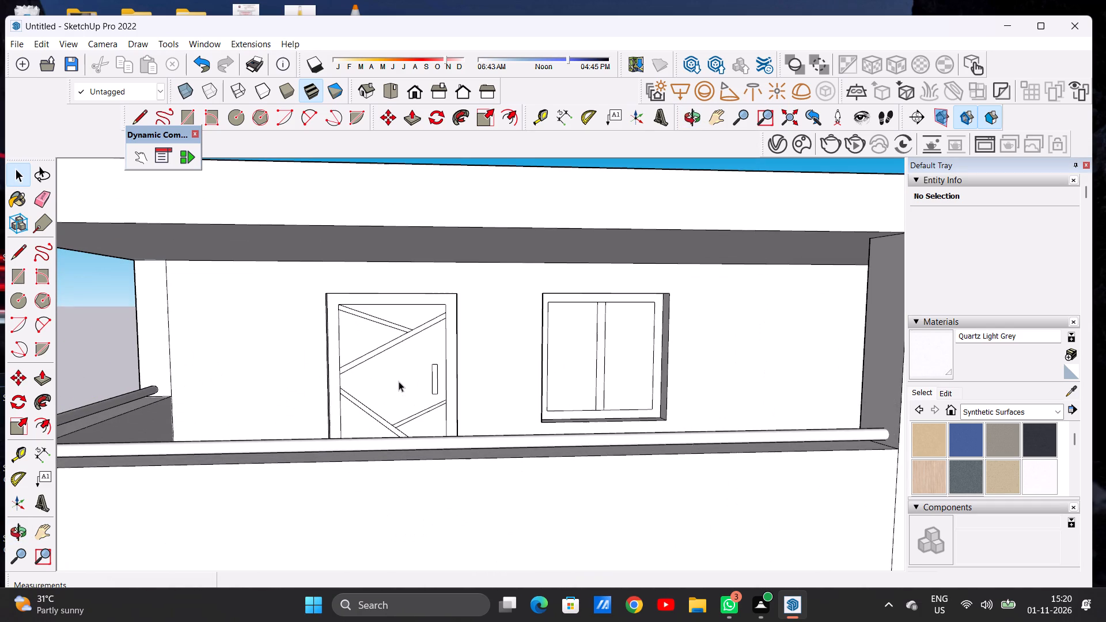
{"action": "scroll", "coordinate": [399, 381], "scroll_direction": "down", "scroll_amount": 15}
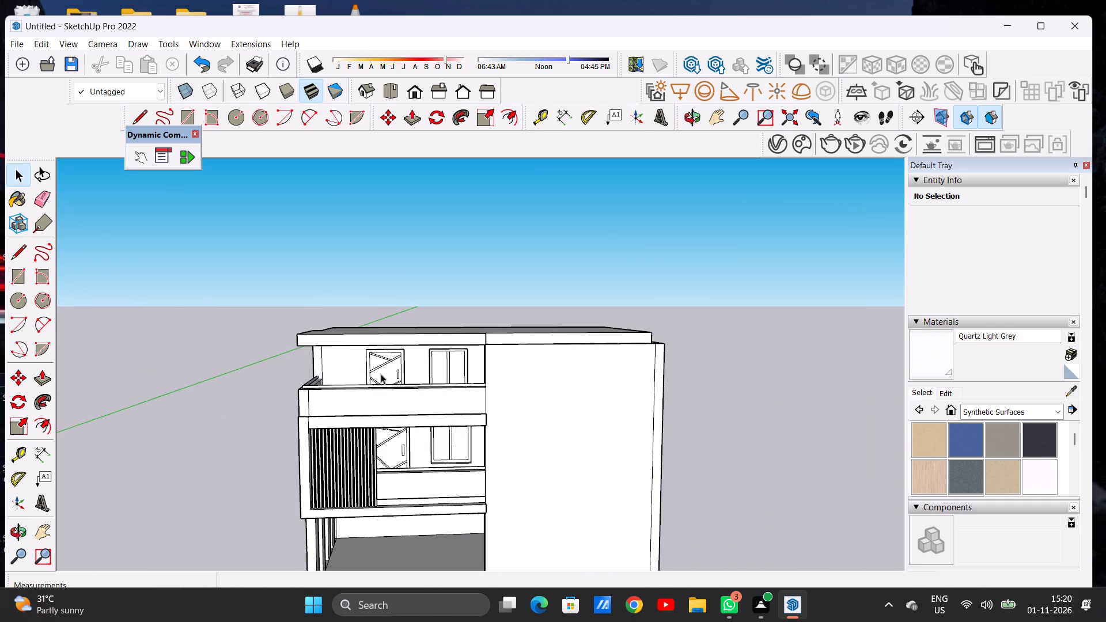
{"action": "scroll", "coordinate": [381, 374], "scroll_direction": "down", "scroll_amount": 1}
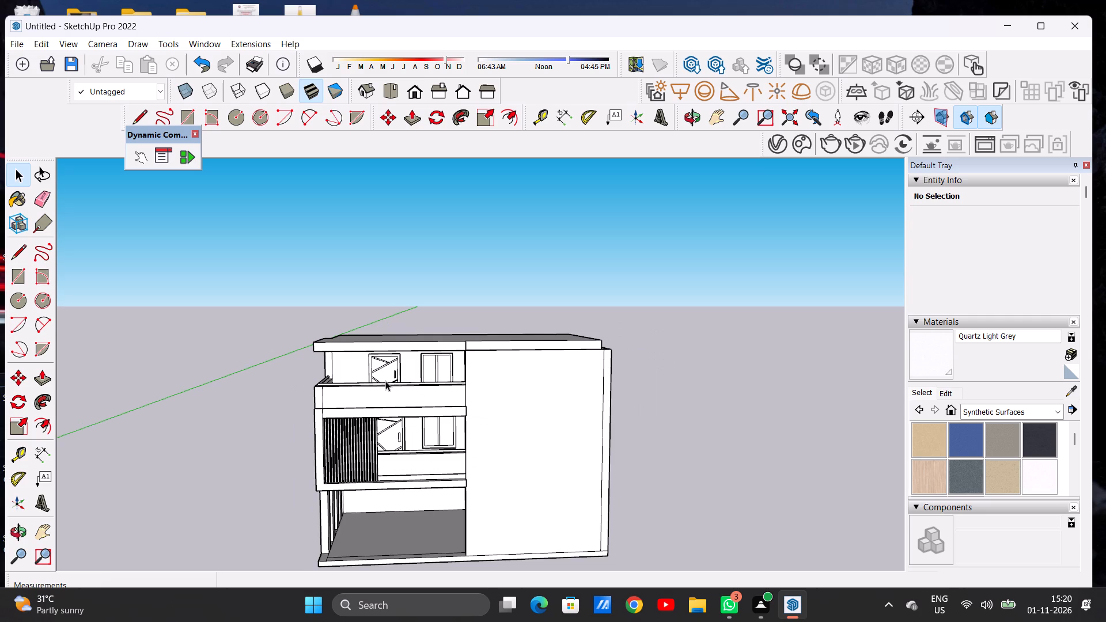
{"action": "scroll", "coordinate": [404, 403], "scroll_direction": "down", "scroll_amount": 6}
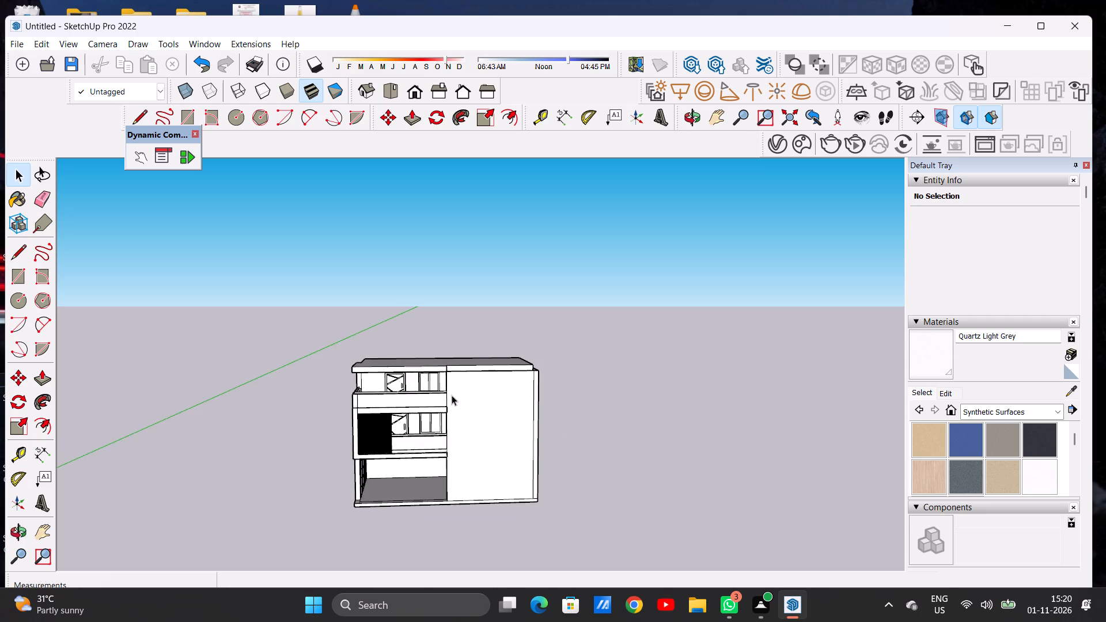
Examine the middle-storey balcony's slatted screen, handrail, parapet and door from inside and outside.
{"action": "middle_click_drag", "start_coordinate": [452, 395], "coordinate": [419, 483]}
{"action": "scroll", "coordinate": [395, 441], "scroll_direction": "up", "scroll_amount": 2}
{"action": "scroll", "coordinate": [395, 441], "scroll_direction": "down", "scroll_amount": 3}
{"action": "scroll", "coordinate": [395, 441], "scroll_direction": "up", "scroll_amount": 4}
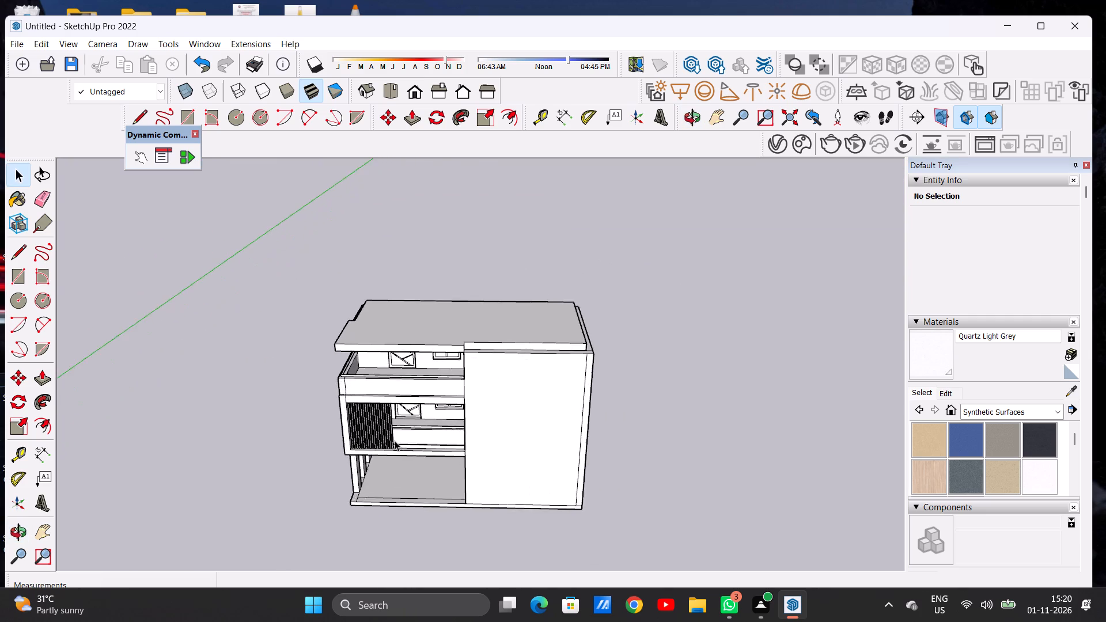
{"action": "scroll", "coordinate": [395, 441], "scroll_direction": "up", "scroll_amount": 12}
{"action": "middle_click_drag", "start_coordinate": [465, 391], "coordinate": [220, 354]}
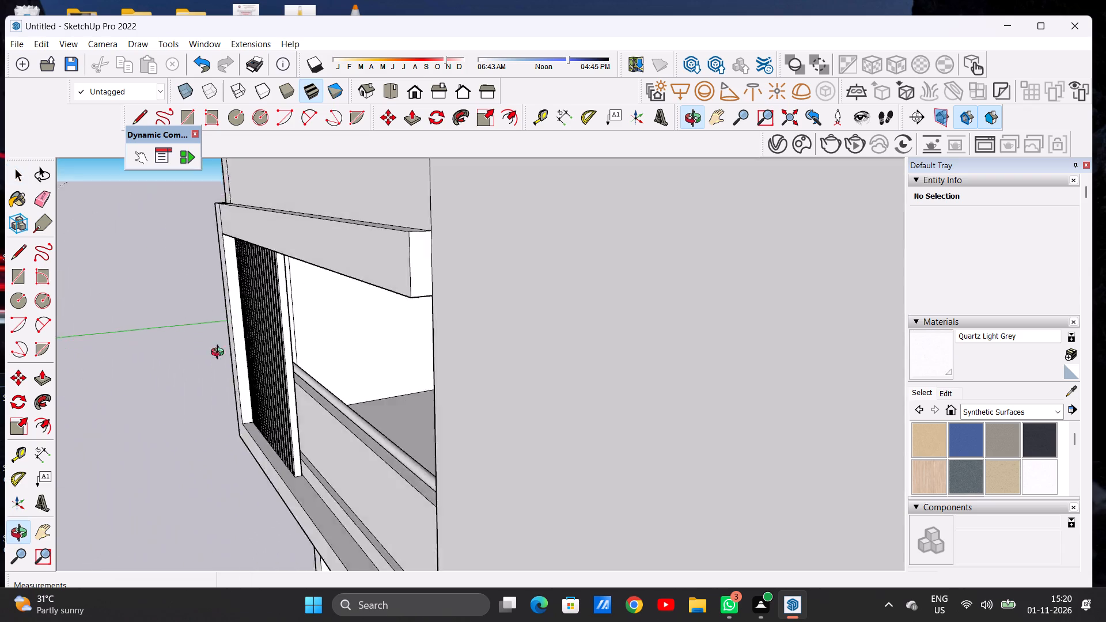
{"action": "middle_click_drag", "start_coordinate": [220, 354], "coordinate": [245, 356]}
{"action": "scroll", "coordinate": [297, 358], "scroll_direction": "up", "scroll_amount": 2}
{"action": "scroll", "coordinate": [301, 359], "scroll_direction": "down", "scroll_amount": 1}
{"action": "scroll", "coordinate": [304, 360], "scroll_direction": "up", "scroll_amount": 5}
{"action": "middle_click_drag", "start_coordinate": [430, 359], "coordinate": [266, 361]}
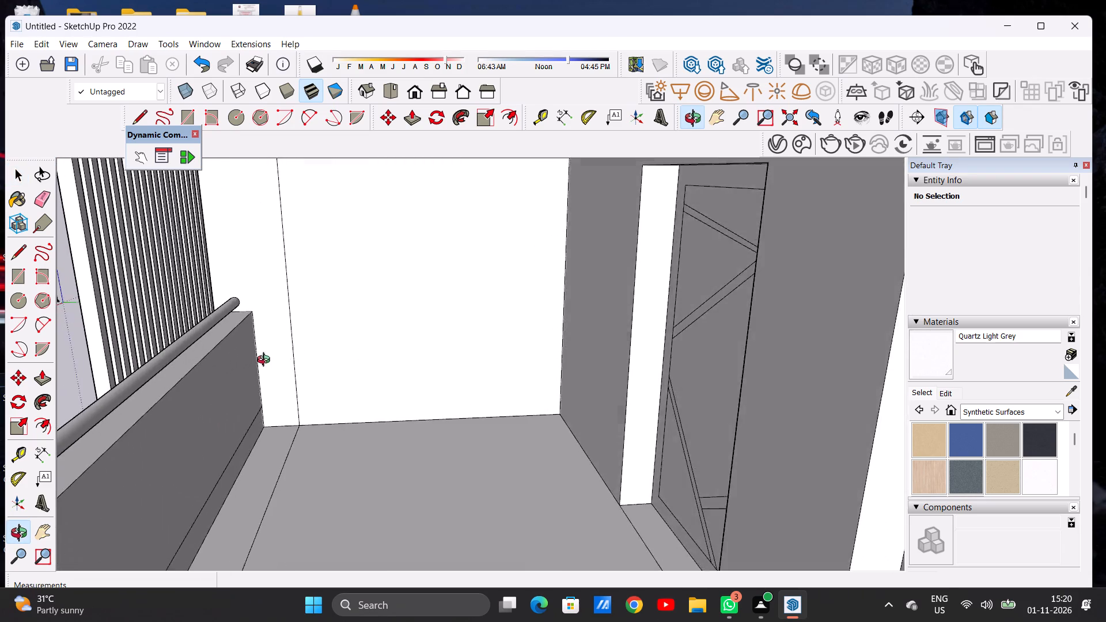
{"action": "middle_click_drag", "start_coordinate": [266, 361], "coordinate": [516, 346]}
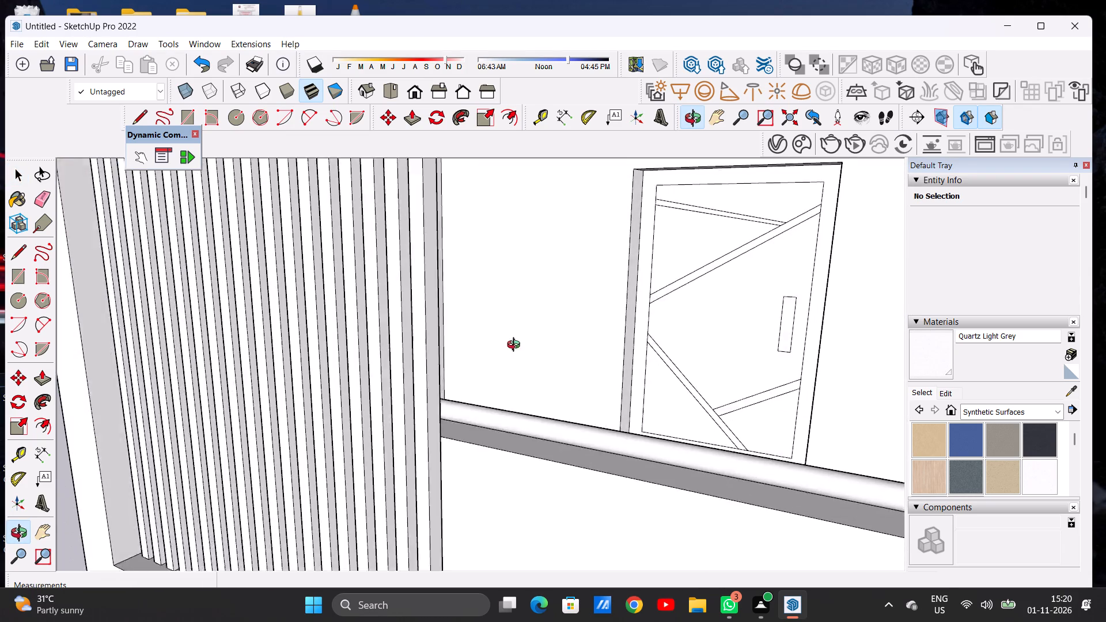
{"action": "middle_click_drag", "start_coordinate": [516, 346], "coordinate": [593, 339]}
{"action": "scroll", "coordinate": [368, 392], "scroll_direction": "down", "scroll_amount": 10}
{"action": "scroll", "coordinate": [307, 395], "scroll_direction": "up", "scroll_amount": 2}
{"action": "scroll", "coordinate": [307, 395], "scroll_direction": "down", "scroll_amount": 9}
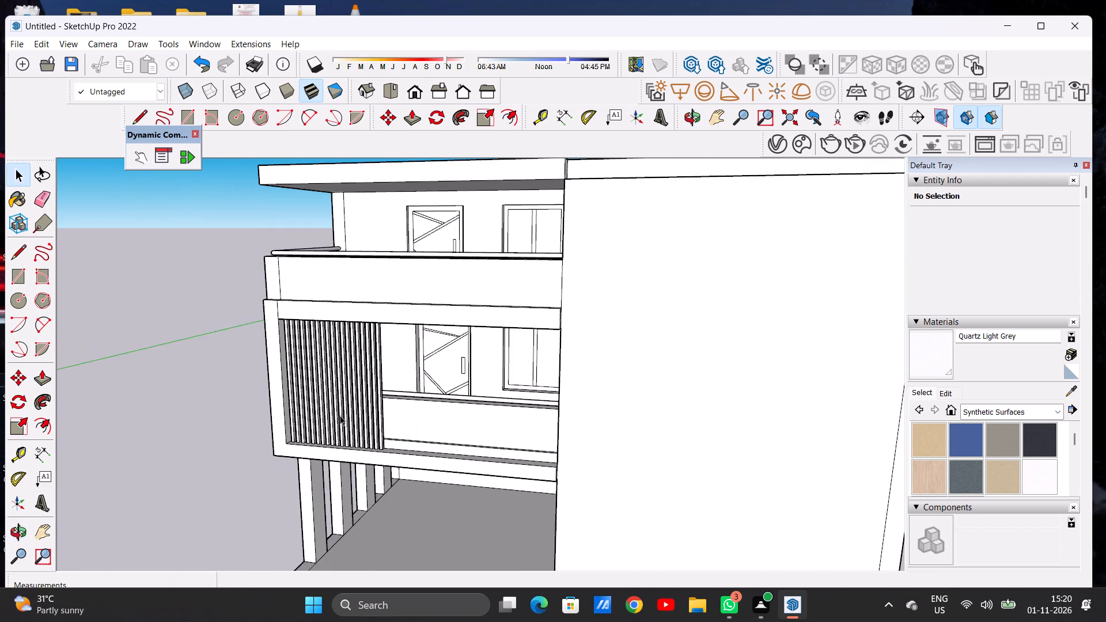
Examine the house's front elevation, balcony screen, terrace and roof slab from the front, side and above.
{"action": "middle_click_drag", "start_coordinate": [341, 415], "coordinate": [421, 386]}
{"action": "scroll", "coordinate": [335, 404], "scroll_direction": "down", "scroll_amount": 5}
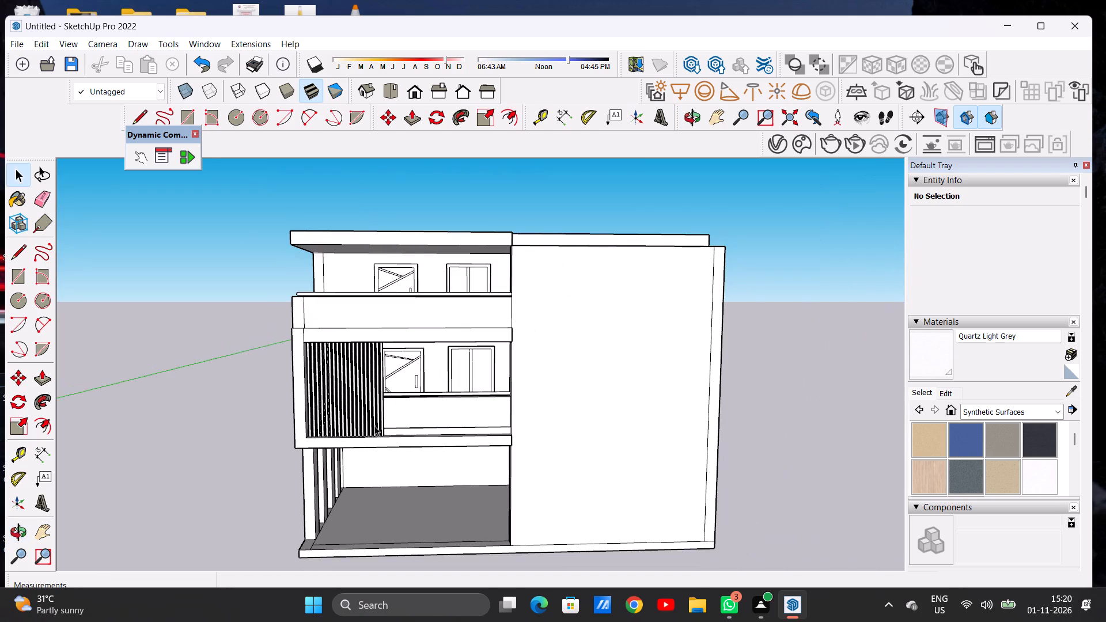
{"action": "middle_click", "coordinate": [395, 423]}
{"action": "middle_click_drag", "start_coordinate": [395, 422], "coordinate": [403, 418]}
{"action": "scroll", "coordinate": [403, 418], "scroll_direction": "up", "scroll_amount": 3}
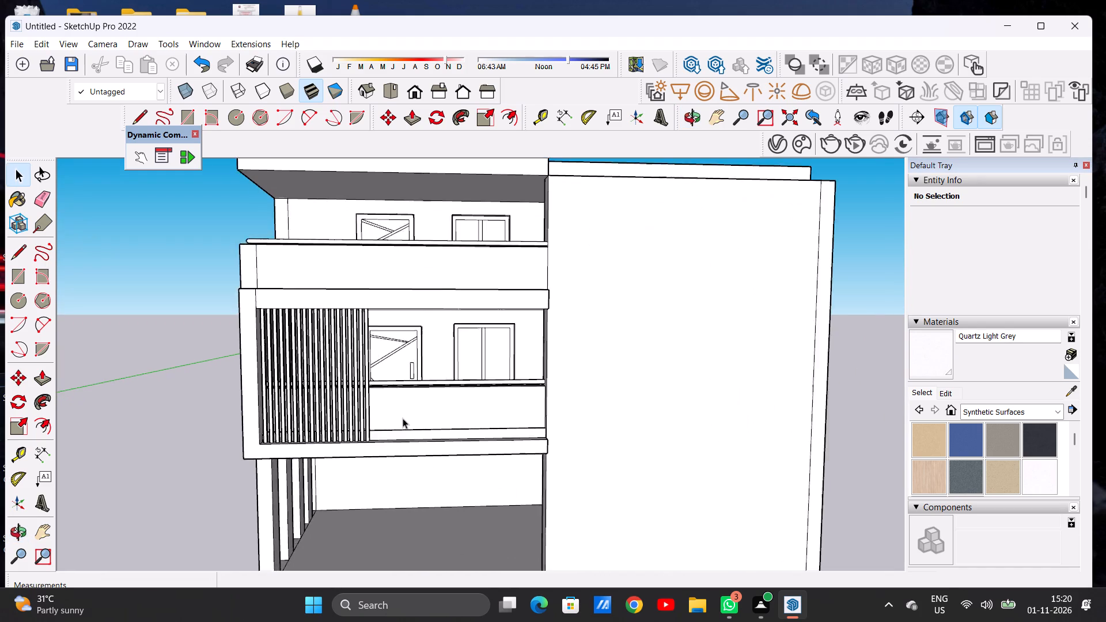
{"action": "scroll", "coordinate": [403, 418], "scroll_direction": "up", "scroll_amount": 2}
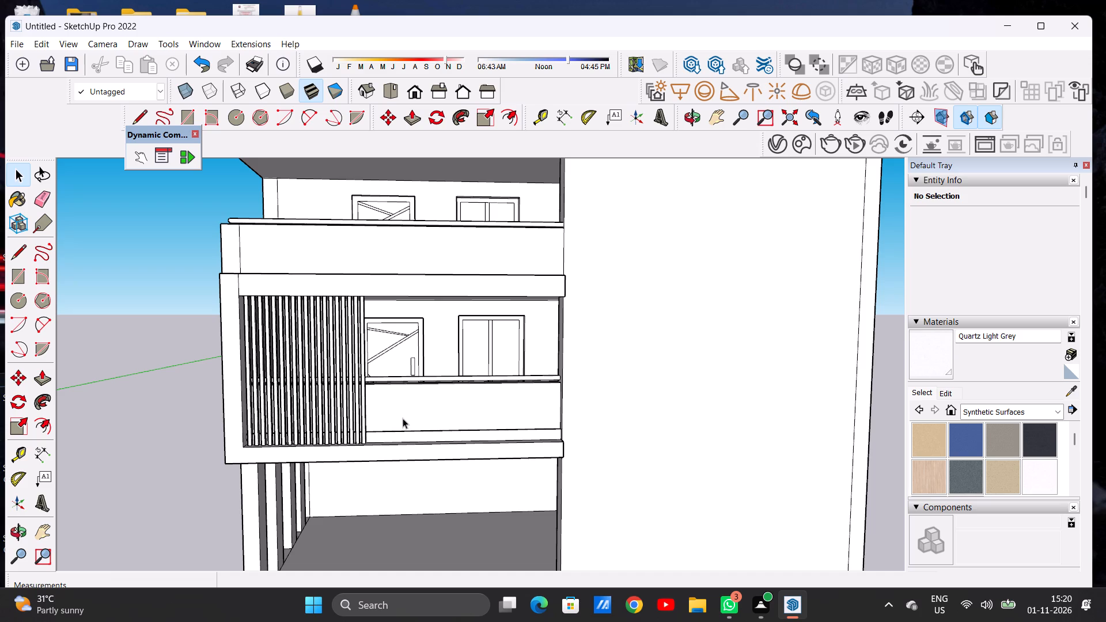
{"action": "scroll", "coordinate": [335, 449], "scroll_direction": "down", "scroll_amount": 14}
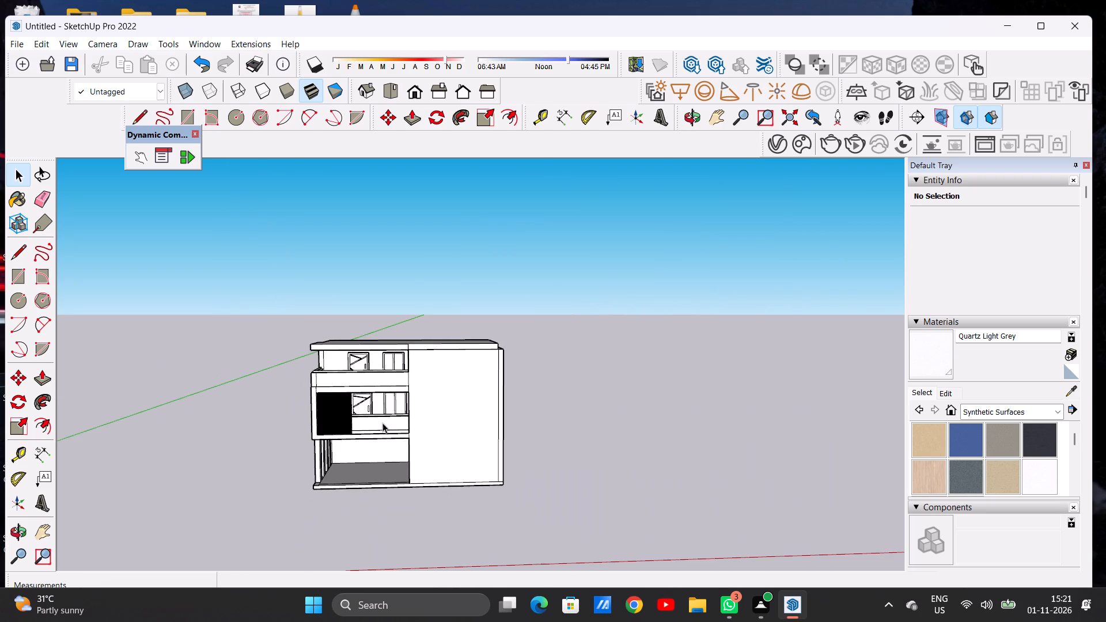
{"action": "scroll", "coordinate": [327, 381], "scroll_direction": "up", "scroll_amount": 6}
{"action": "scroll", "coordinate": [385, 344], "scroll_direction": "up", "scroll_amount": 7}
{"action": "middle_click_drag", "start_coordinate": [362, 361], "coordinate": [501, 358]}
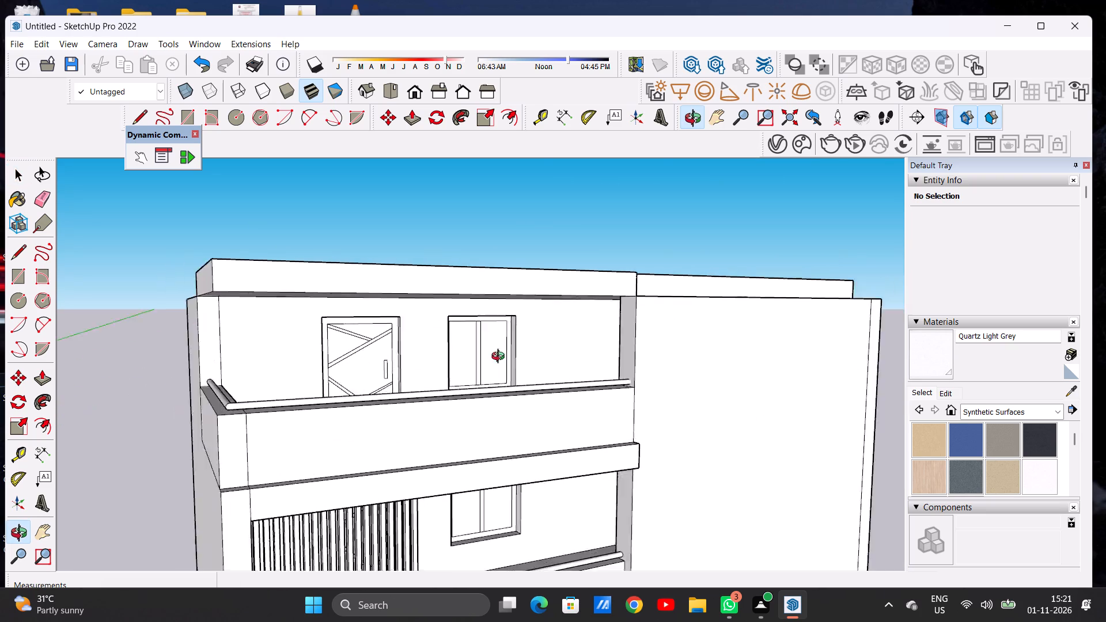
{"action": "middle_click_drag", "start_coordinate": [501, 358], "coordinate": [350, 359]}
{"action": "middle_click", "coordinate": [350, 359]}
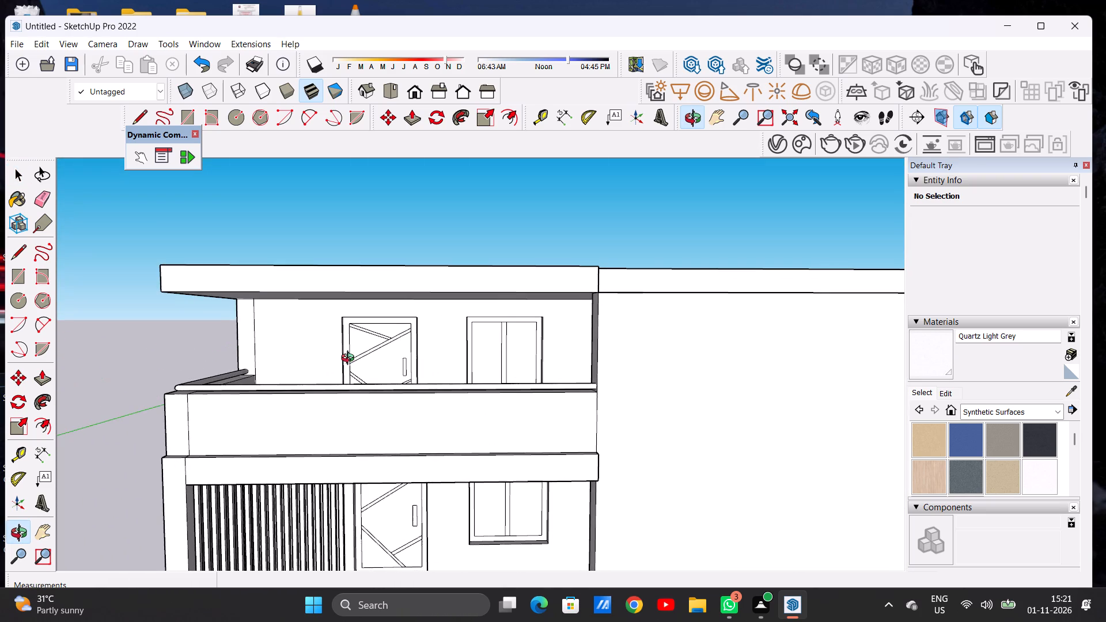
{"action": "scroll", "coordinate": [357, 371], "scroll_direction": "down", "scroll_amount": 7}
{"action": "middle_click_drag", "start_coordinate": [517, 358], "coordinate": [382, 450]}
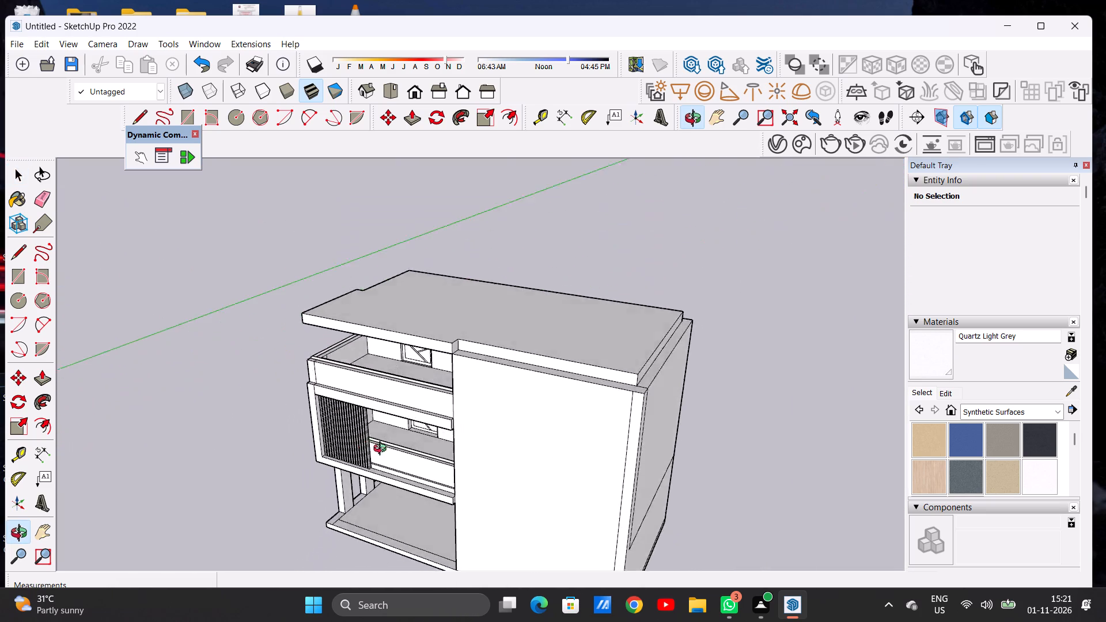
{"action": "middle_click_drag", "start_coordinate": [382, 450], "coordinate": [426, 446]}
{"action": "scroll", "coordinate": [460, 340], "scroll_direction": "up", "scroll_amount": 8}
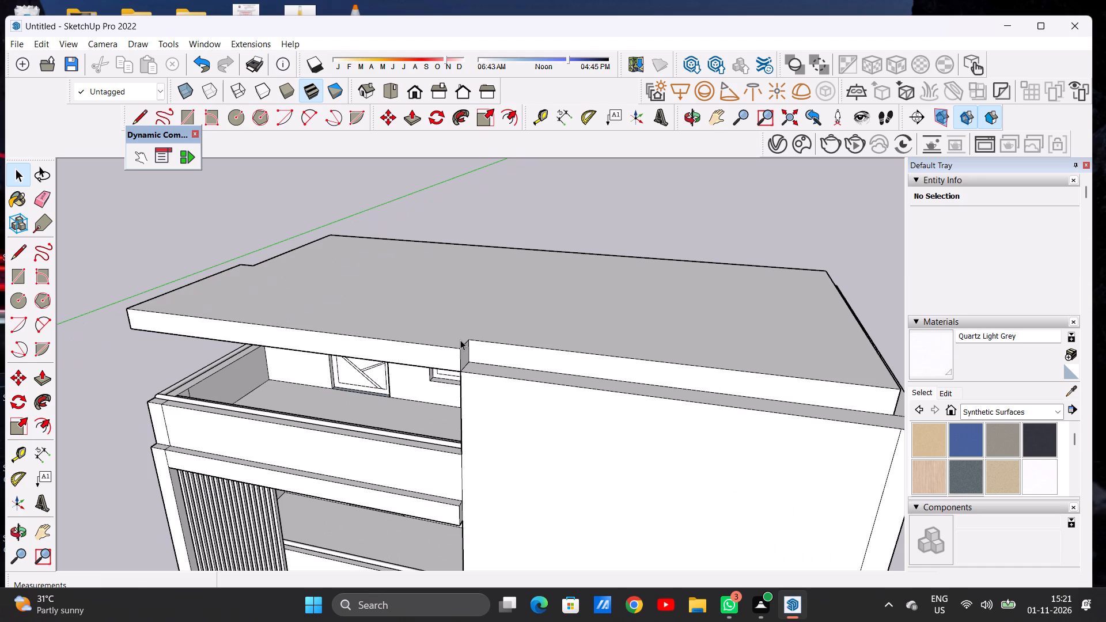
{"action": "scroll", "coordinate": [419, 348], "scroll_direction": "down", "scroll_amount": 6}
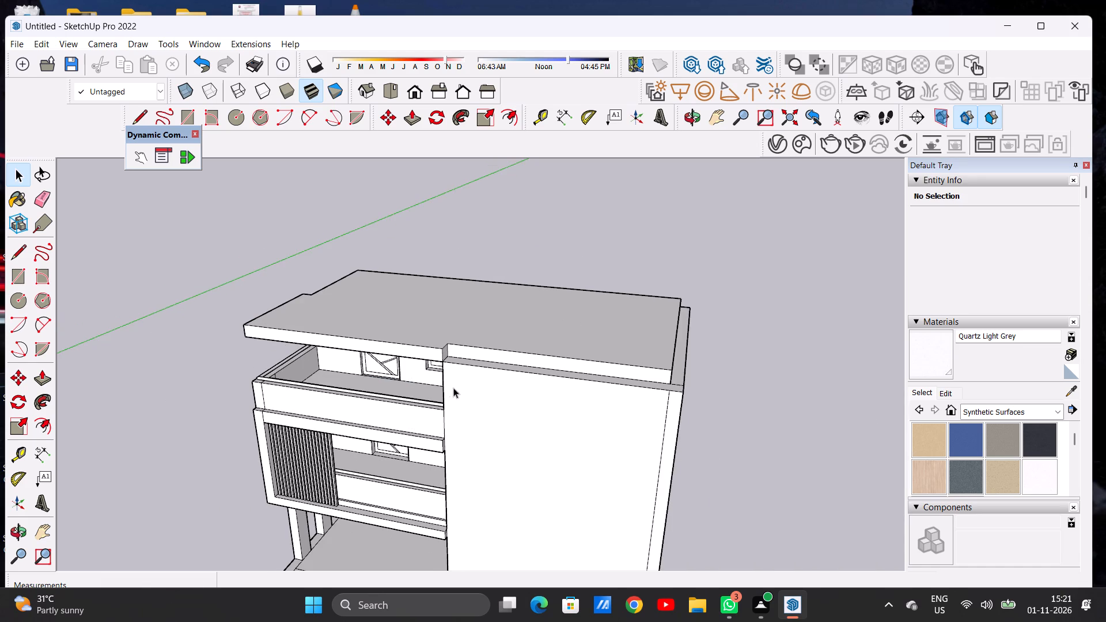
{"action": "middle_click_drag", "start_coordinate": [518, 376], "coordinate": [559, 342]}
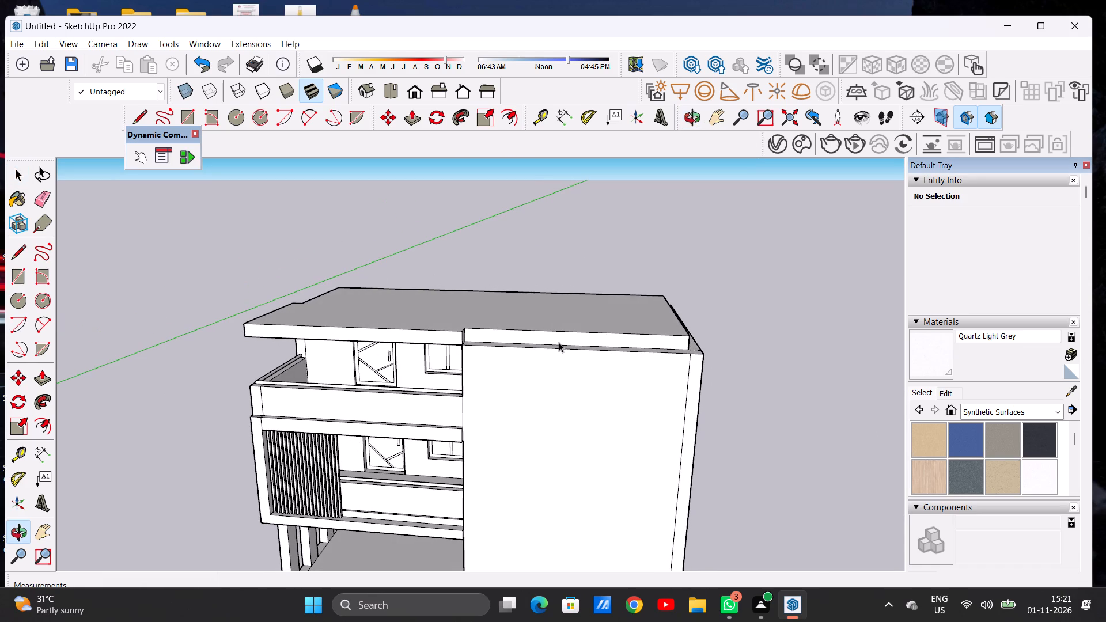
{"action": "scroll", "coordinate": [490, 332], "scroll_direction": "down", "scroll_amount": 1}
{"action": "scroll", "coordinate": [490, 332], "scroll_direction": "up", "scroll_amount": 1}
{"action": "scroll", "coordinate": [490, 332], "scroll_direction": "down", "scroll_amount": 10}
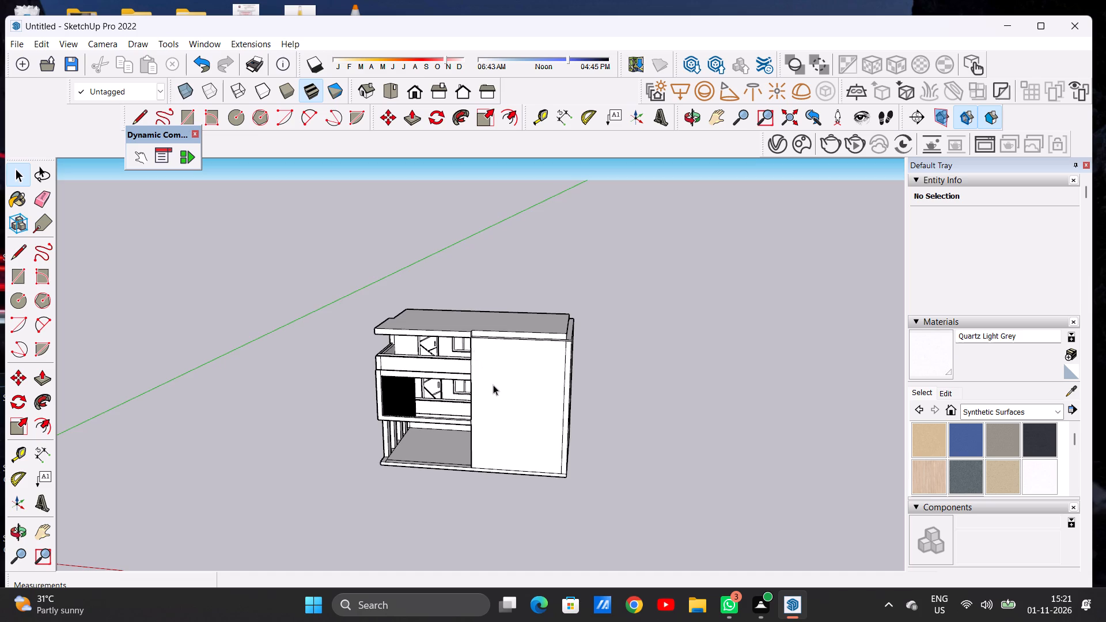
{"action": "middle_click_drag", "start_coordinate": [493, 385], "coordinate": [498, 345]}
{"action": "scroll", "coordinate": [482, 366], "scroll_direction": "up", "scroll_amount": 7}
{"action": "middle_click_drag", "start_coordinate": [475, 375], "coordinate": [410, 369]}
{"action": "scroll", "coordinate": [422, 369], "scroll_direction": "up", "scroll_amount": 1}
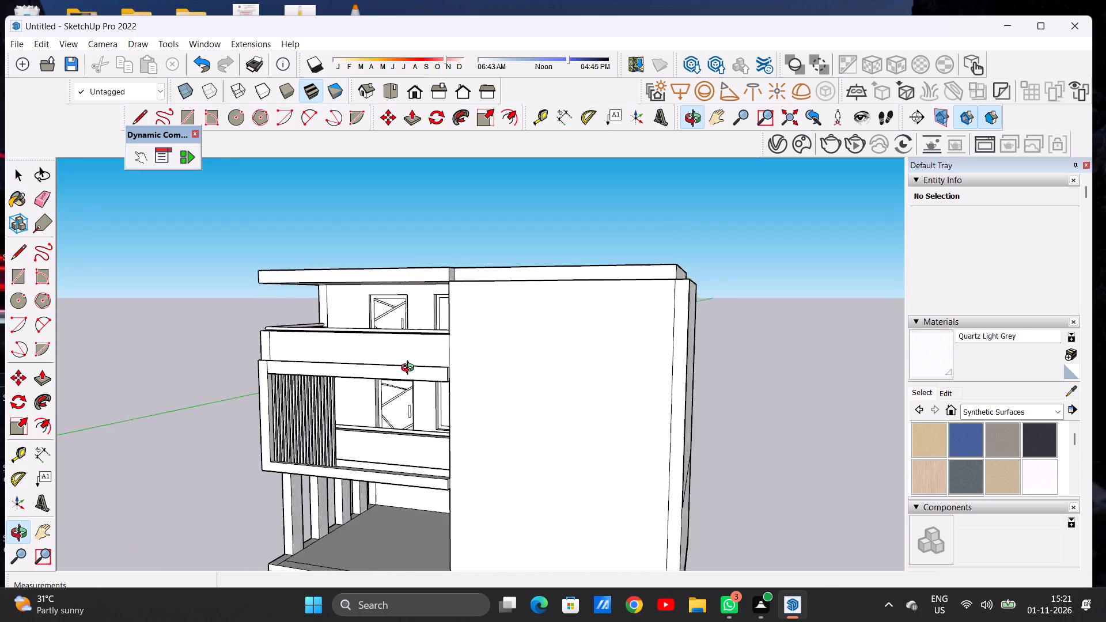
{"action": "middle_click_drag", "start_coordinate": [410, 369], "coordinate": [347, 390]}
{"action": "scroll", "coordinate": [431, 380], "scroll_direction": "up", "scroll_amount": 8}
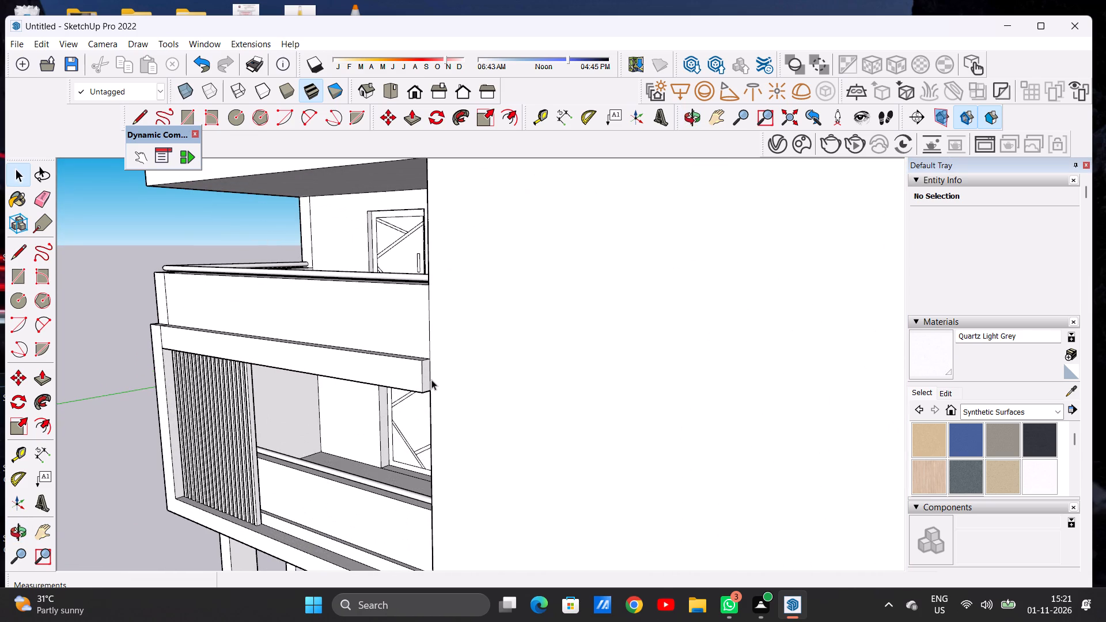
{"action": "scroll", "coordinate": [431, 380], "scroll_direction": "down", "scroll_amount": 6}
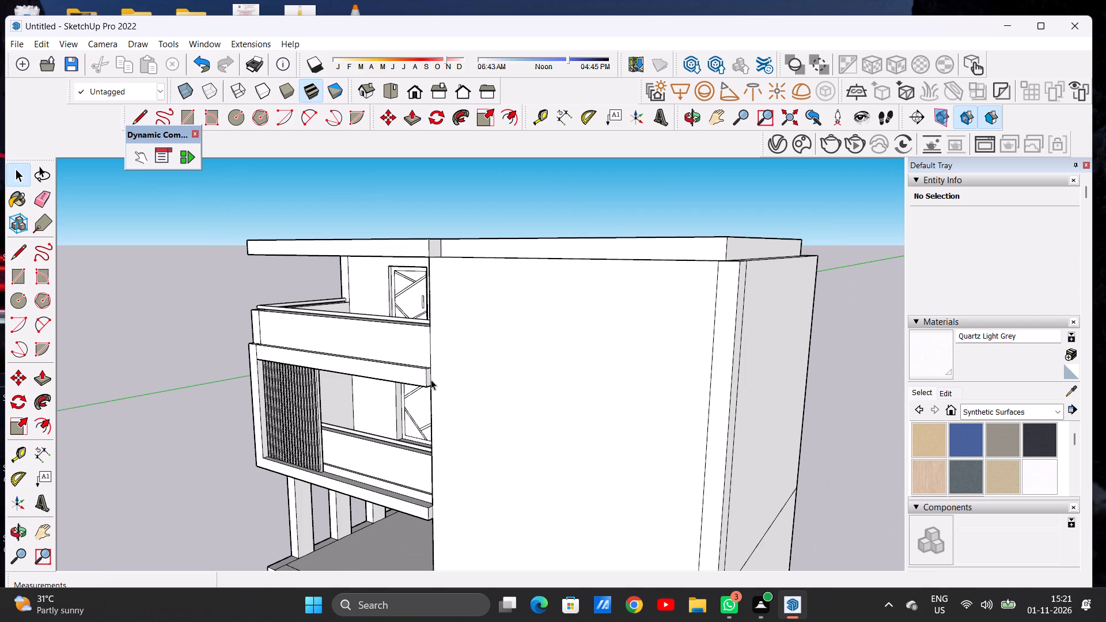
{"action": "scroll", "coordinate": [431, 418], "scroll_direction": "down", "scroll_amount": 5}
{"action": "middle_click_drag", "start_coordinate": [434, 427], "coordinate": [569, 406]}
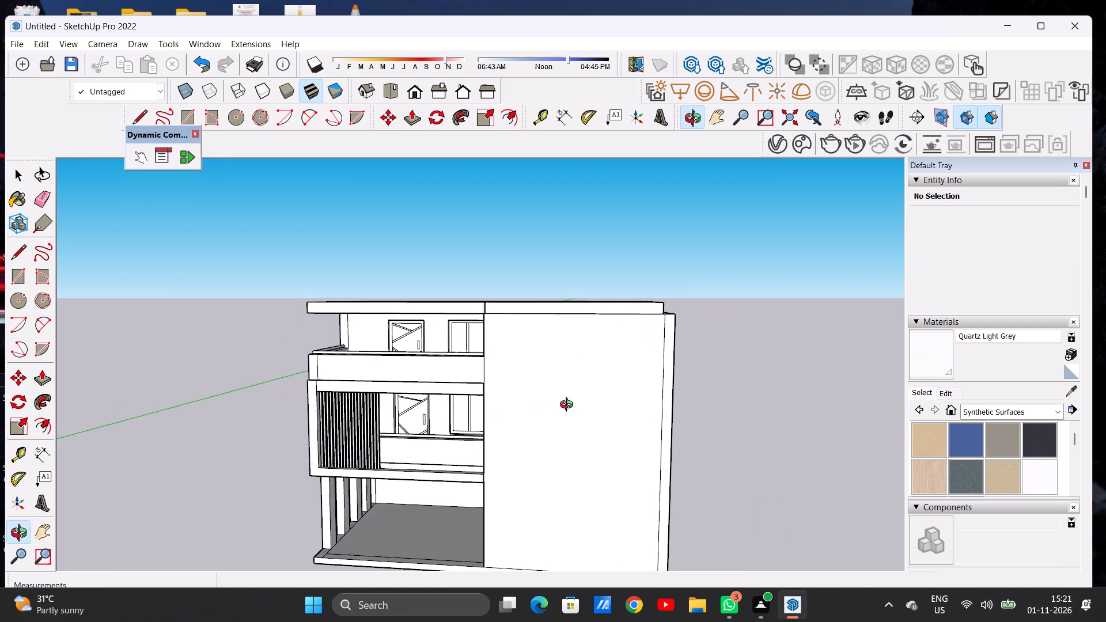
{"action": "middle_click_drag", "start_coordinate": [569, 406], "coordinate": [575, 406]}
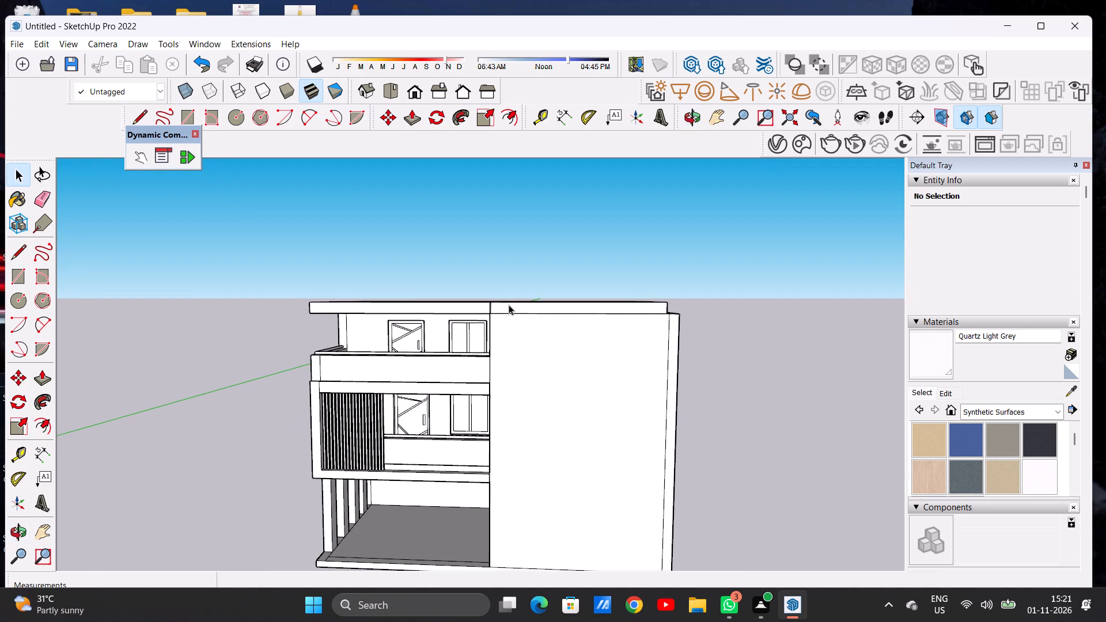
Push/pull the exposed top face of the outer walls around the roof slab up 10'.
{"action": "scroll", "coordinate": [446, 388], "scroll_direction": "down", "scroll_amount": 4}
{"action": "scroll", "coordinate": [445, 388], "scroll_direction": "up", "scroll_amount": 1}
{"action": "middle_click_drag", "start_coordinate": [532, 362], "coordinate": [540, 485]}
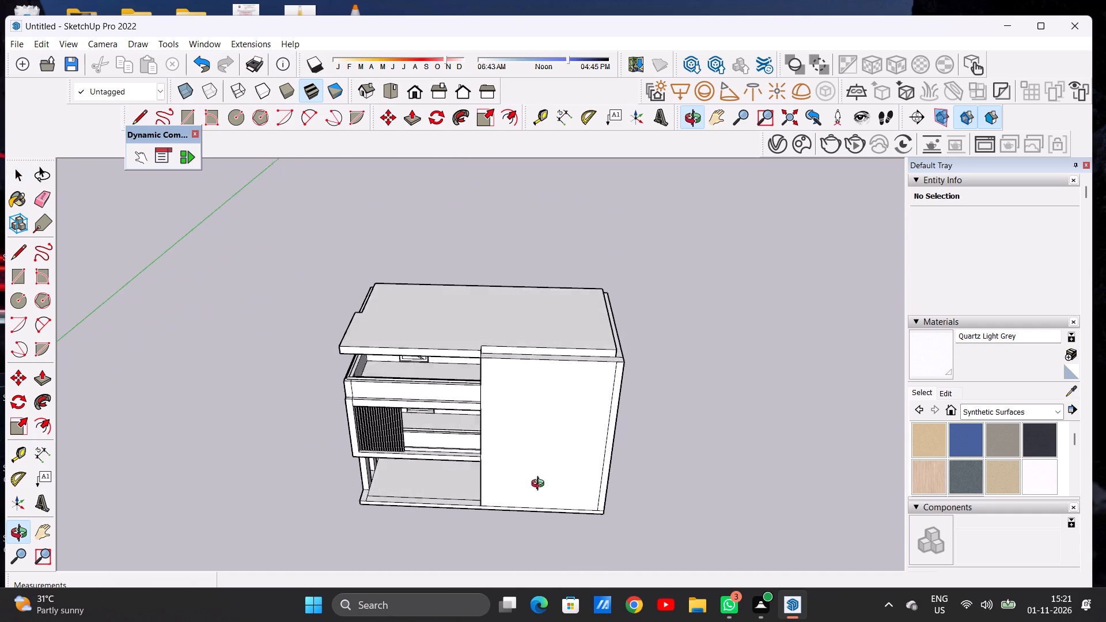
{"action": "middle_click_drag", "start_coordinate": [540, 485], "coordinate": [537, 481]}
{"action": "scroll", "coordinate": [582, 385], "scroll_direction": "up", "scroll_amount": 8}
{"action": "scroll", "coordinate": [622, 356], "scroll_direction": "down", "scroll_amount": 1}
{"action": "scroll", "coordinate": [622, 356], "scroll_direction": "up", "scroll_amount": 2}
{"action": "scroll", "coordinate": [549, 357], "scroll_direction": "down", "scroll_amount": 9}
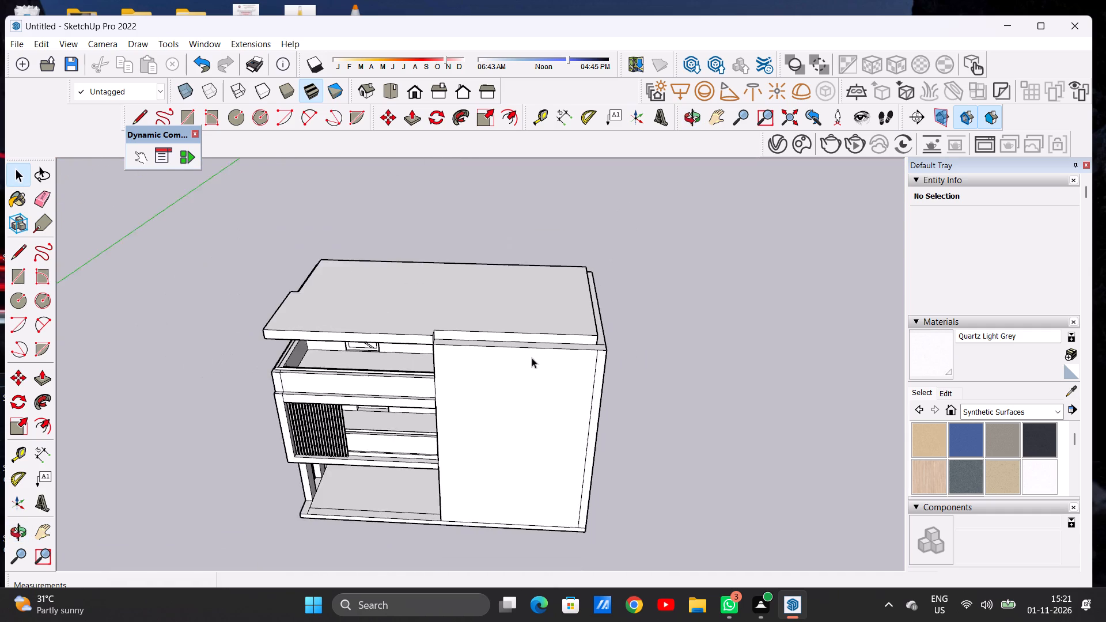
{"action": "scroll", "coordinate": [532, 358], "scroll_direction": "down", "scroll_amount": 3}
{"action": "scroll", "coordinate": [534, 358], "scroll_direction": "up", "scroll_amount": 3}
{"action": "scroll", "coordinate": [535, 358], "scroll_direction": "down", "scroll_amount": 2}
{"action": "middle_click_drag", "start_coordinate": [544, 363], "coordinate": [552, 408]}
{"action": "scroll", "coordinate": [592, 346], "scroll_direction": "up", "scroll_amount": 2}
{"action": "scroll", "coordinate": [592, 346], "scroll_direction": "down", "scroll_amount": 1}
{"action": "scroll", "coordinate": [592, 346], "scroll_direction": "up", "scroll_amount": 9}
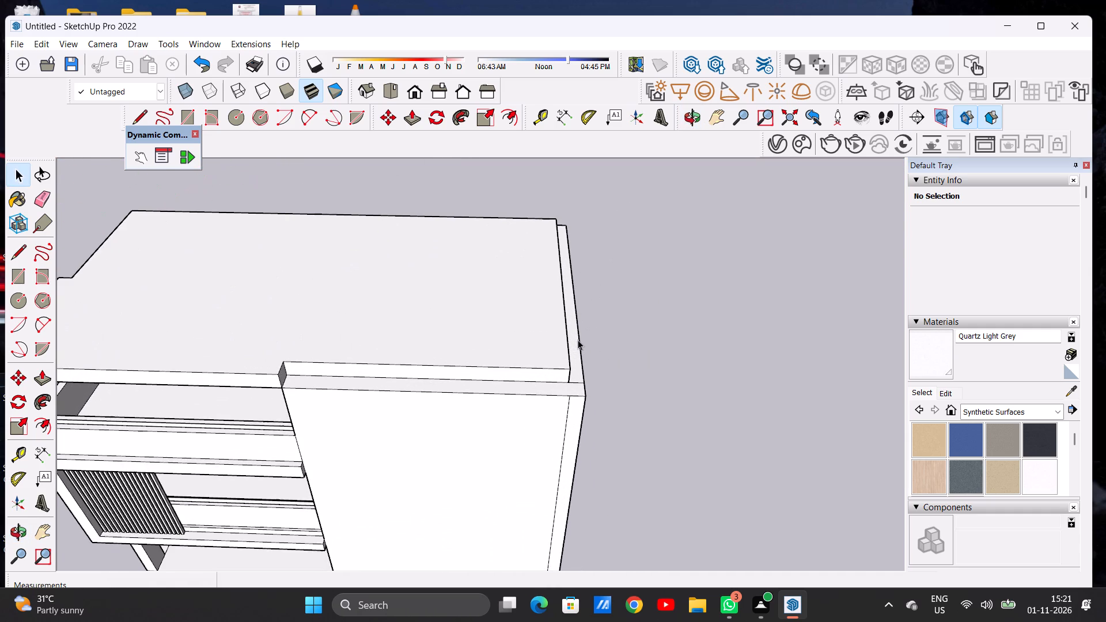
{"action": "key", "text": "p"}
{"action": "scroll", "coordinate": [575, 346], "scroll_direction": "up", "scroll_amount": 1}
{"action": "scroll", "coordinate": [576, 351], "scroll_direction": "down", "scroll_amount": 1}
{"action": "scroll", "coordinate": [577, 354], "scroll_direction": "up", "scroll_amount": 4}
{"action": "left_click", "coordinate": [579, 371]}
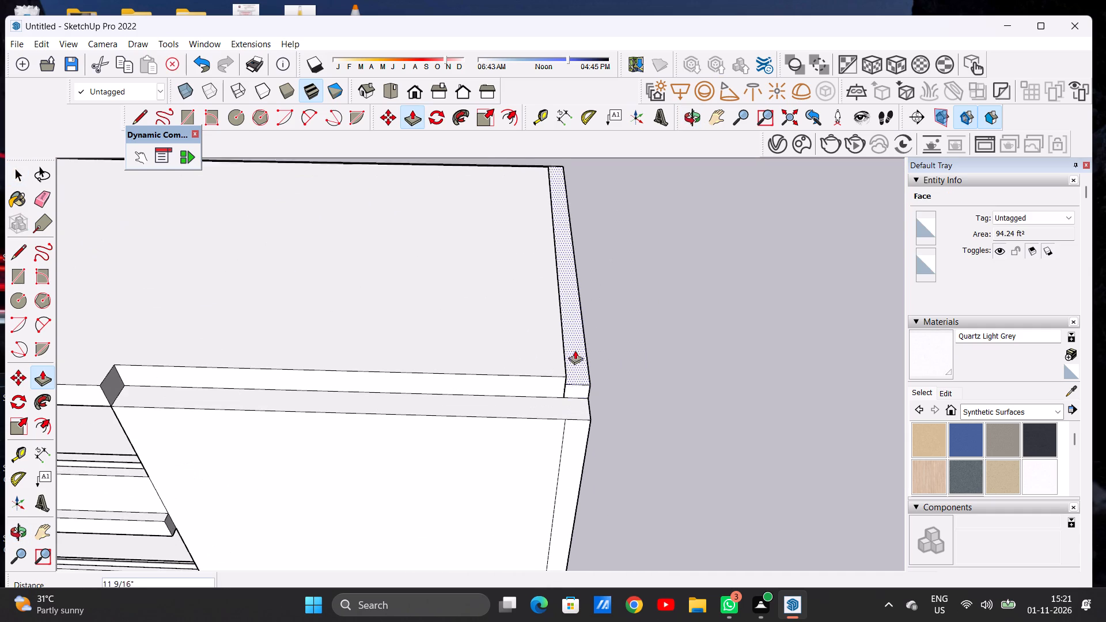
{"action": "scroll", "coordinate": [577, 324], "scroll_direction": "down", "scroll_amount": 11}
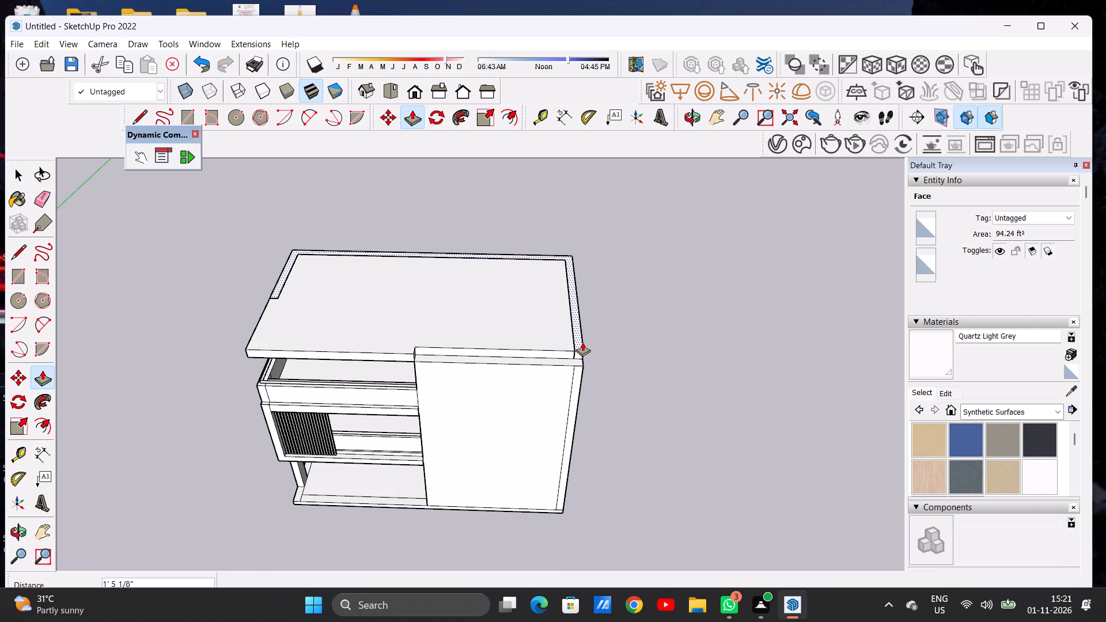
{"action": "middle_click_drag", "start_coordinate": [597, 293], "coordinate": [608, 233]}
{"action": "scroll", "coordinate": [598, 266], "scroll_direction": "down", "scroll_amount": 2}
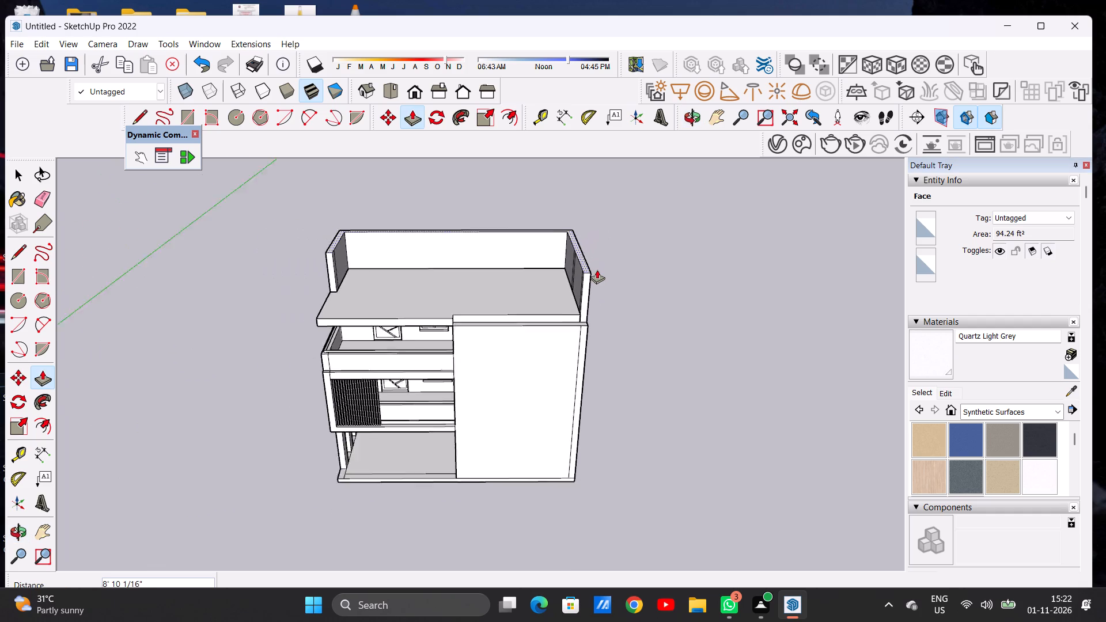
{"action": "scroll", "coordinate": [597, 270], "scroll_direction": "down", "scroll_amount": 5}
{"action": "middle_click_drag", "start_coordinate": [592, 231], "coordinate": [571, 179]}
{"action": "scroll", "coordinate": [571, 237], "scroll_direction": "up", "scroll_amount": 5}
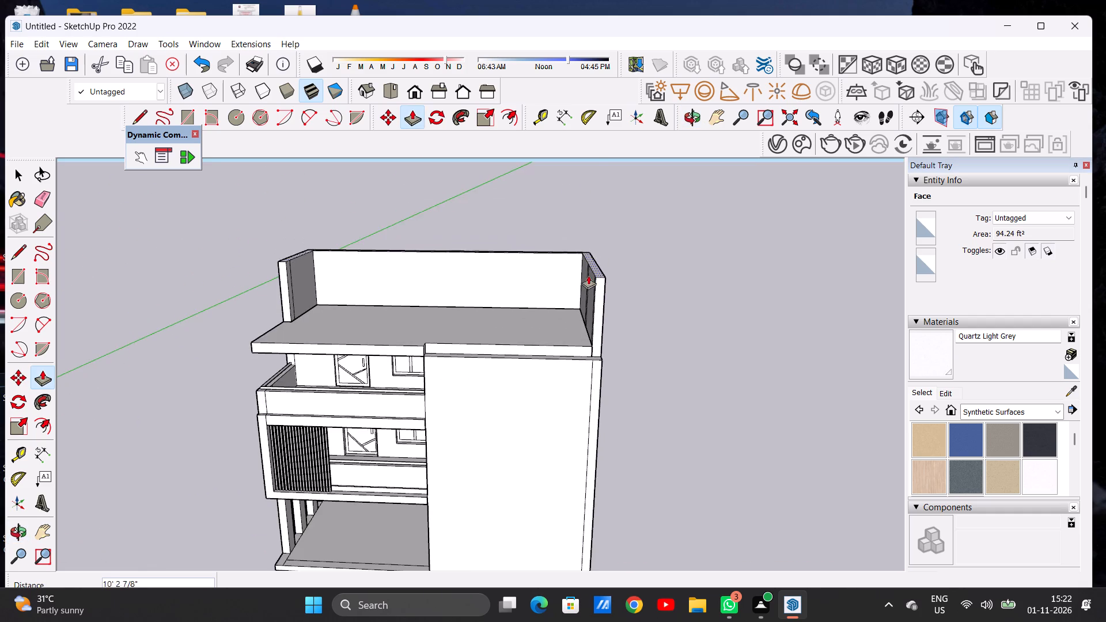
{"action": "middle_click_drag", "start_coordinate": [589, 259], "coordinate": [592, 238]}
{"action": "scroll", "coordinate": [606, 234], "scroll_direction": "up", "scroll_amount": 3}
{"action": "type", "text": "10'"}
{"action": "key", "text": "Return"}
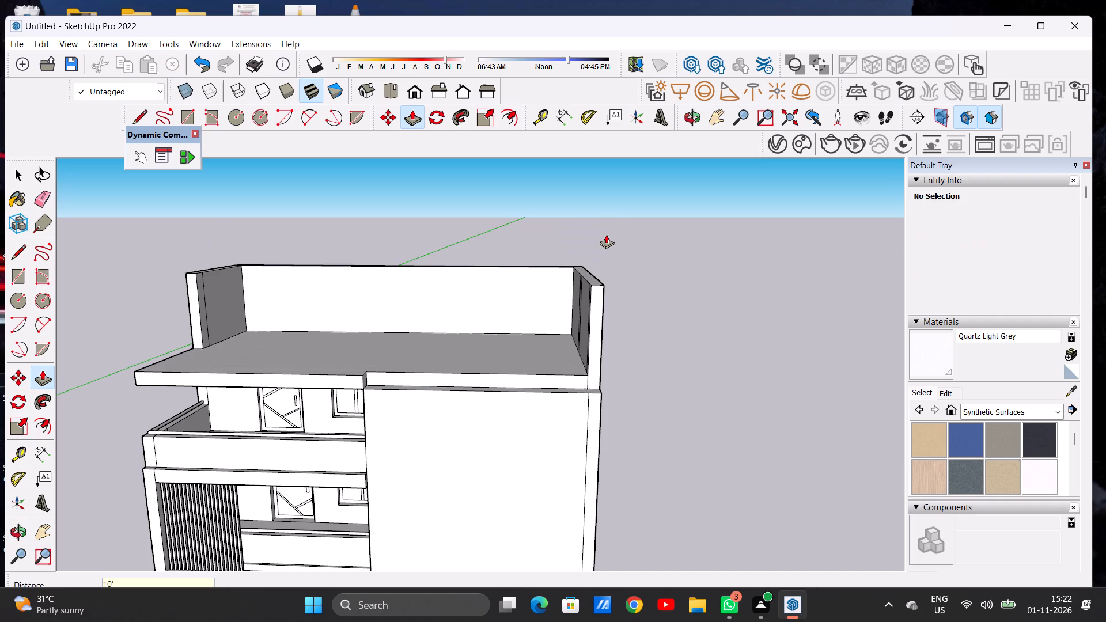
{"action": "key", "text": "space"}
Examine the raised rear and side walls around the roof slab from the front and above.
{"action": "scroll", "coordinate": [517, 380], "scroll_direction": "down", "scroll_amount": 9}
{"action": "middle_click_drag", "start_coordinate": [477, 343], "coordinate": [490, 361]}
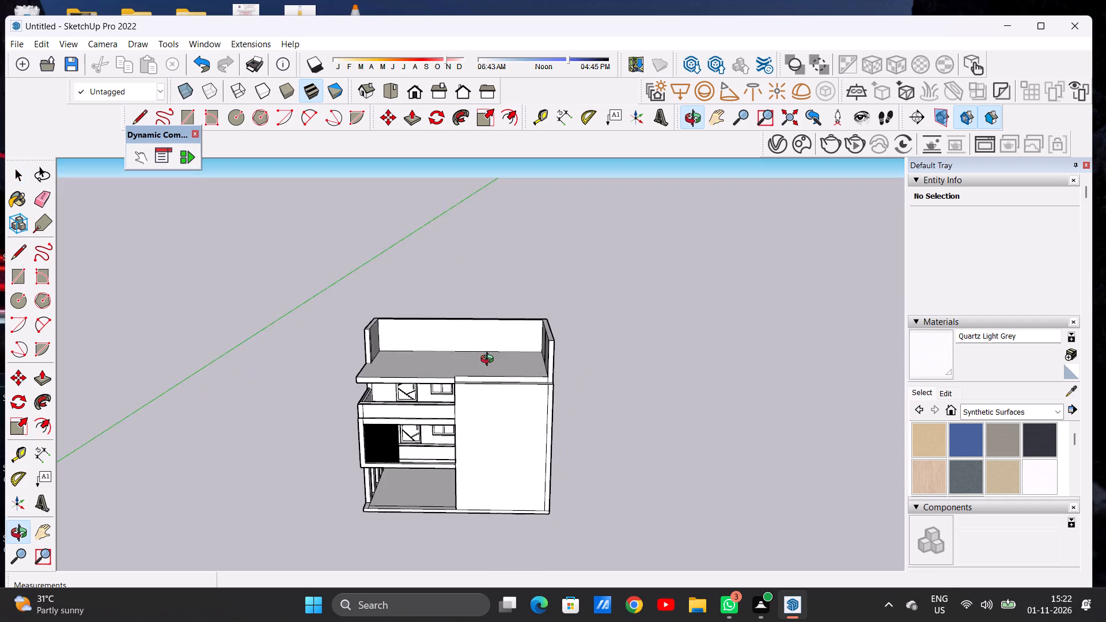
{"action": "middle_click_drag", "start_coordinate": [490, 361], "coordinate": [483, 329]}
{"action": "scroll", "coordinate": [450, 352], "scroll_direction": "up", "scroll_amount": 1}
{"action": "scroll", "coordinate": [450, 352], "scroll_direction": "down", "scroll_amount": 1}
{"action": "scroll", "coordinate": [450, 352], "scroll_direction": "up", "scroll_amount": 8}
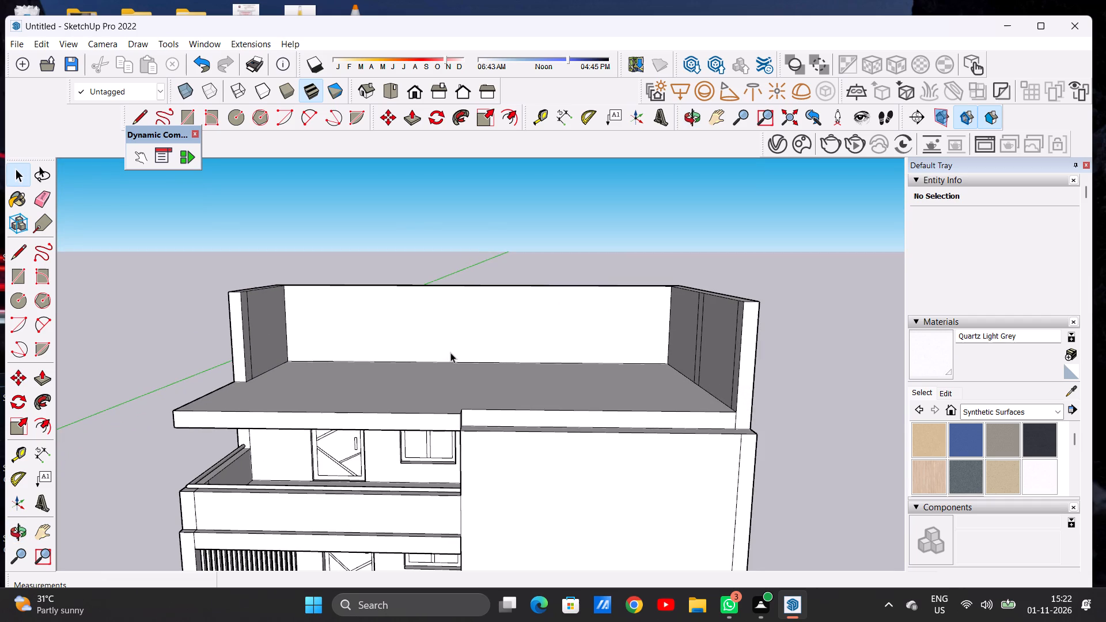
{"action": "scroll", "coordinate": [467, 366], "scroll_direction": "down", "scroll_amount": 6}
{"action": "middle_click_drag", "start_coordinate": [476, 392], "coordinate": [474, 373]}
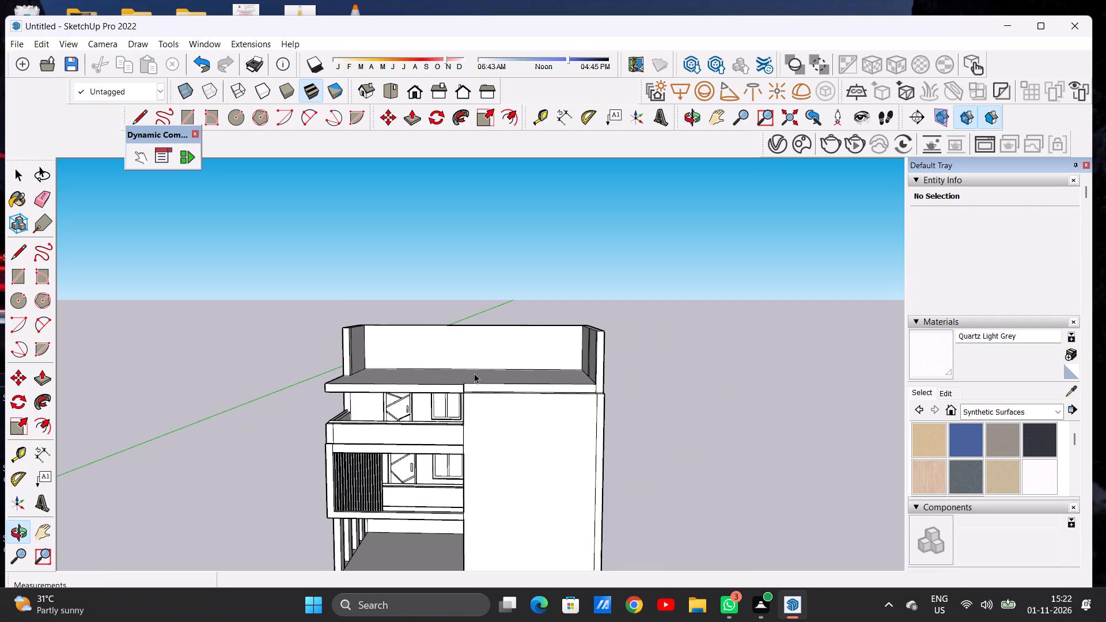
{"action": "scroll", "coordinate": [474, 373], "scroll_direction": "down", "scroll_amount": 5}
Draw a line about 43' 1 3/8" long across the roof slab, from the short side wall's vertical seam to the opposite wall's rear seam.
{"action": "middle_click_drag", "start_coordinate": [474, 368], "coordinate": [479, 486]}
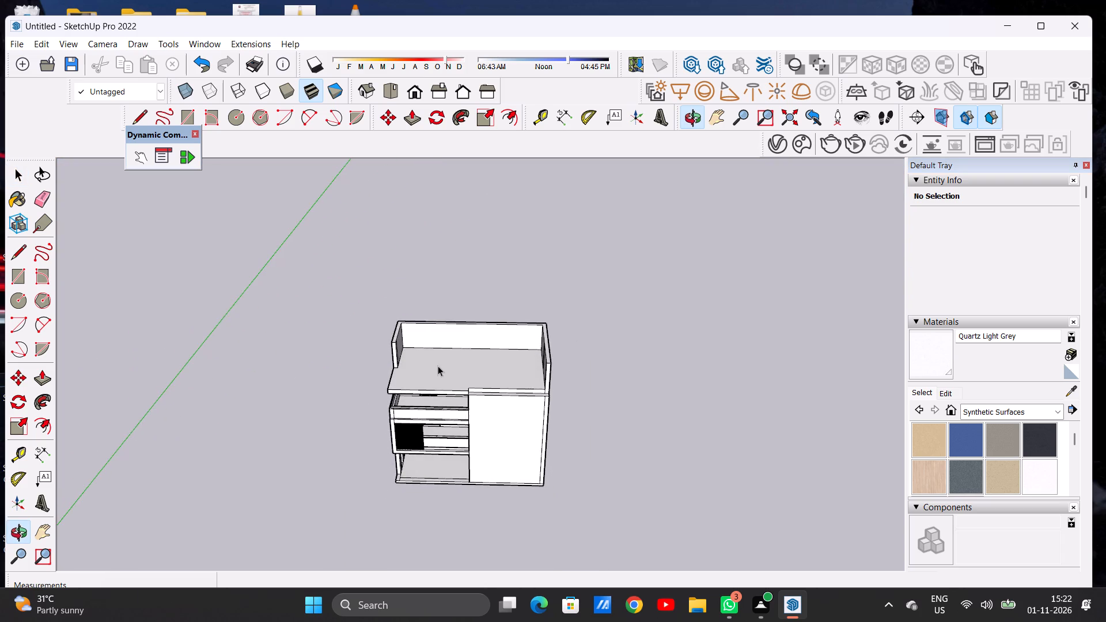
{"action": "scroll", "coordinate": [438, 361], "scroll_direction": "up", "scroll_amount": 4}
{"action": "scroll", "coordinate": [438, 361], "scroll_direction": "down", "scroll_amount": 1}
{"action": "scroll", "coordinate": [438, 361], "scroll_direction": "up", "scroll_amount": 11}
{"action": "key", "text": "l"}
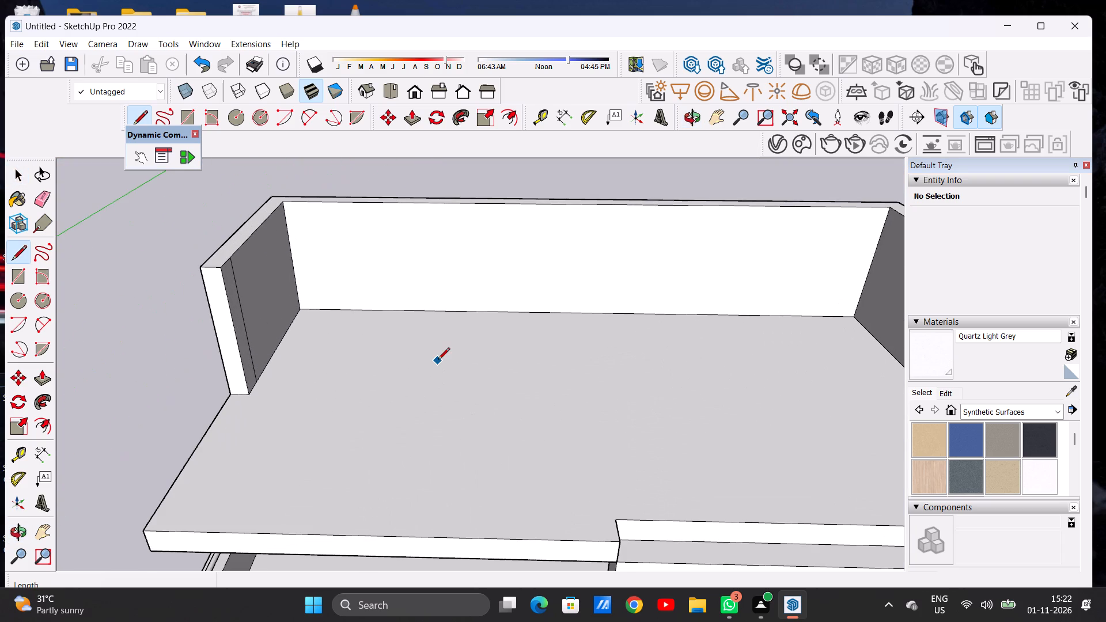
{"action": "scroll", "coordinate": [274, 386], "scroll_direction": "up", "scroll_amount": 7}
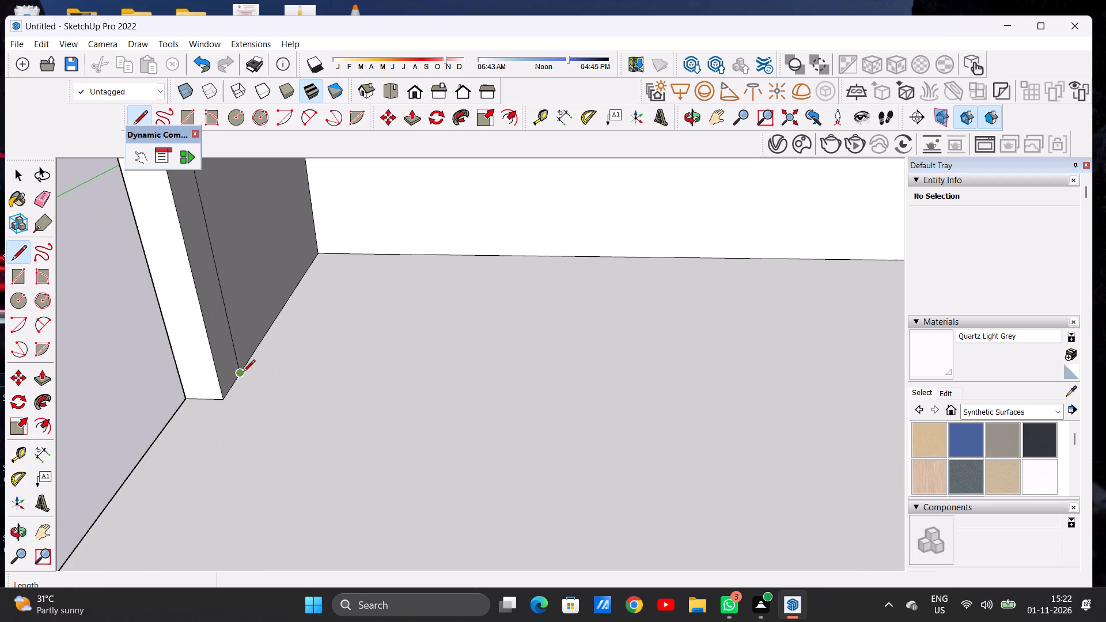
{"action": "left_click", "coordinate": [241, 374]}
{"action": "scroll", "coordinate": [293, 370], "scroll_direction": "down", "scroll_amount": 14}
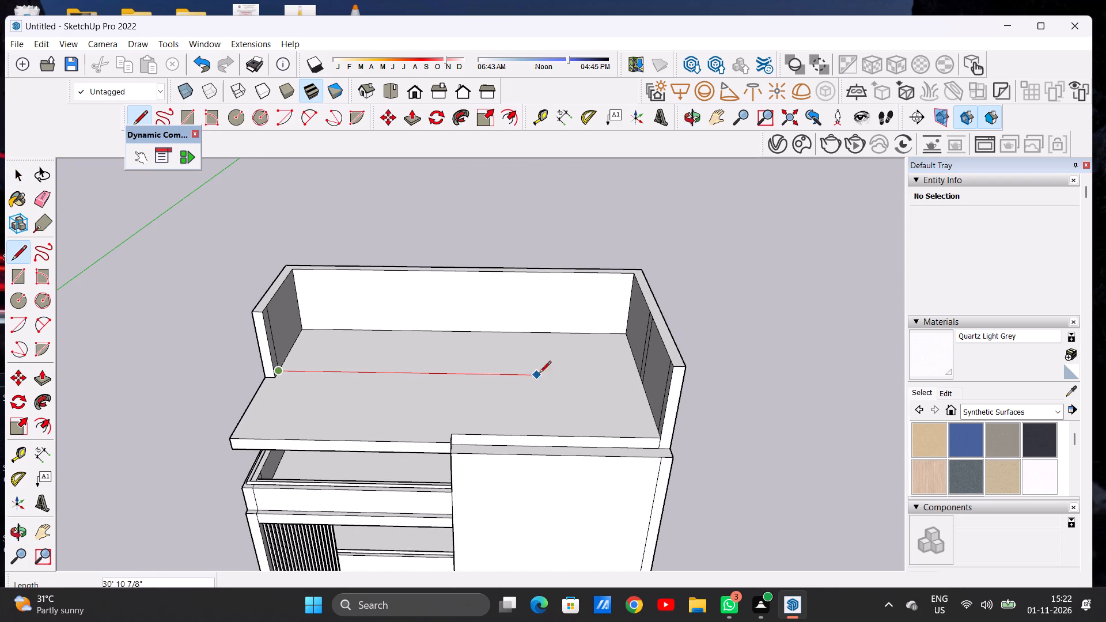
{"action": "scroll", "coordinate": [626, 374], "scroll_direction": "up", "scroll_amount": 13}
{"action": "scroll", "coordinate": [643, 374], "scroll_direction": "down", "scroll_amount": 1}
{"action": "scroll", "coordinate": [643, 374], "scroll_direction": "up", "scroll_amount": 3}
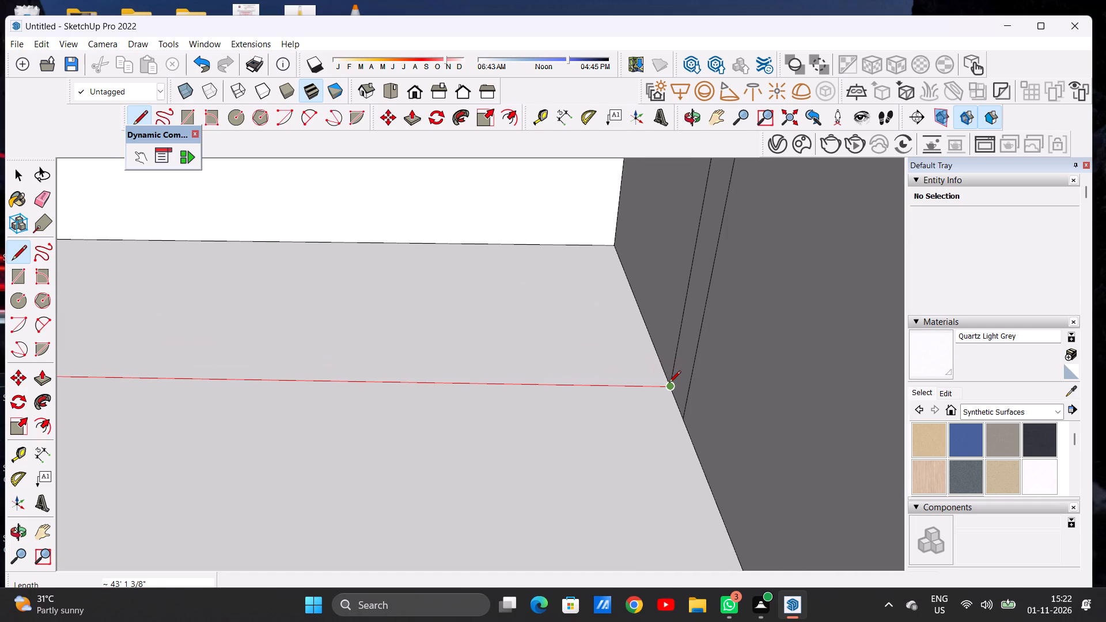
{"action": "left_click", "coordinate": [669, 384]}
Draw a second line about 43' 1 3/8" long across the roof slab, from the long side wall's middle seam to the short side wall's front corner.
{"action": "left_click", "coordinate": [683, 422]}
{"action": "scroll", "coordinate": [632, 417], "scroll_direction": "down", "scroll_amount": 1}
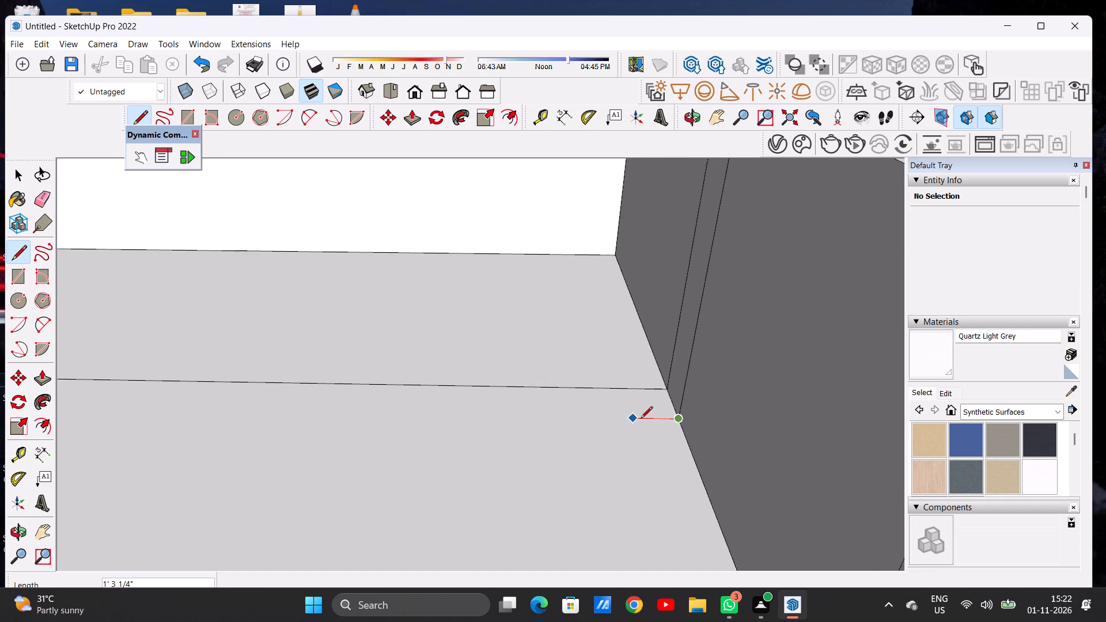
{"action": "scroll", "coordinate": [641, 419], "scroll_direction": "down", "scroll_amount": 7}
{"action": "scroll", "coordinate": [680, 400], "scroll_direction": "up", "scroll_amount": 1}
{"action": "scroll", "coordinate": [680, 400], "scroll_direction": "down", "scroll_amount": 6}
{"action": "scroll", "coordinate": [331, 414], "scroll_direction": "down", "scroll_amount": 4}
{"action": "scroll", "coordinate": [355, 413], "scroll_direction": "up", "scroll_amount": 1}
{"action": "scroll", "coordinate": [359, 412], "scroll_direction": "down", "scroll_amount": 1}
{"action": "scroll", "coordinate": [137, 407], "scroll_direction": "up", "scroll_amount": 3}
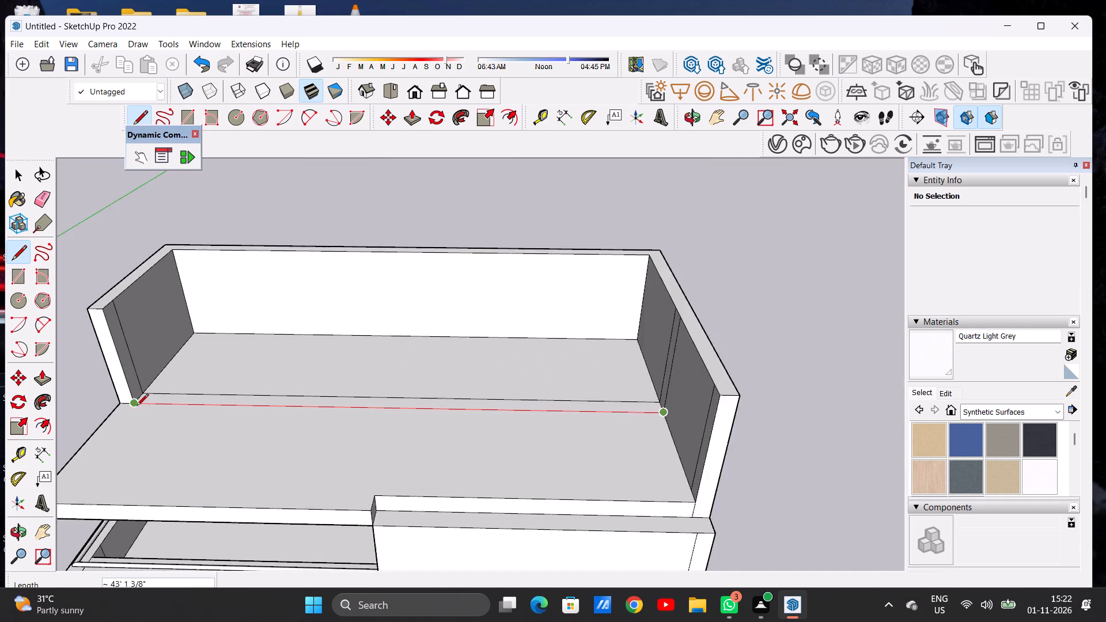
{"action": "scroll", "coordinate": [137, 407], "scroll_direction": "up", "scroll_amount": 10}
{"action": "left_click", "coordinate": [127, 400]}
{"action": "key", "text": "space"}
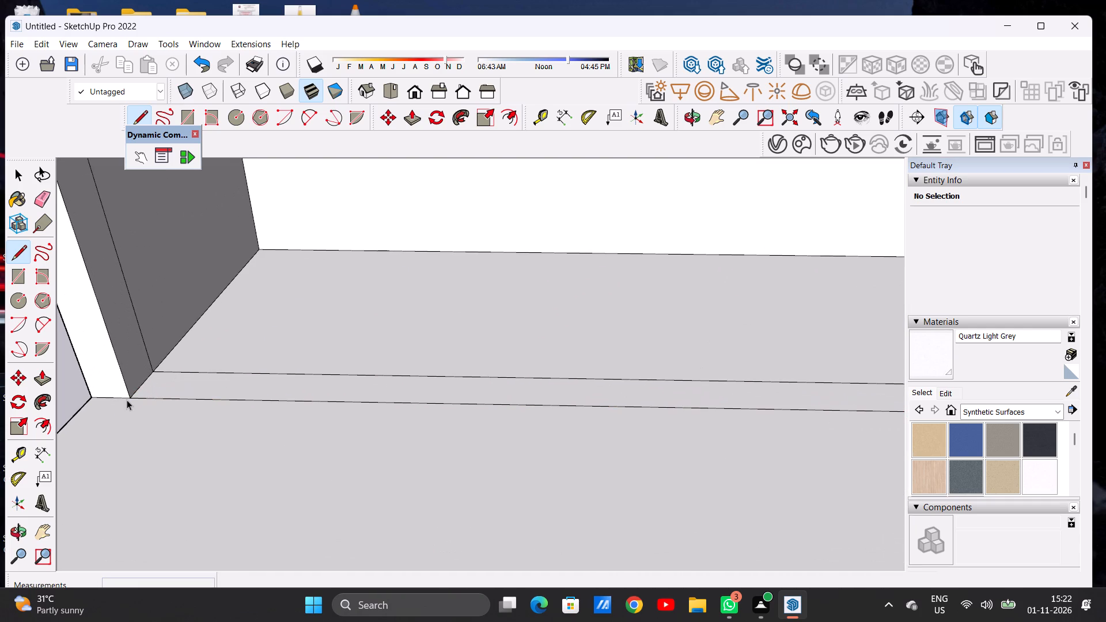
Push/pull the narrow strip between the two lines on the roof slab up about 8' 7 9/16" to the side walls' top.
{"action": "scroll", "coordinate": [172, 445], "scroll_direction": "down", "scroll_amount": 6}
{"action": "scroll", "coordinate": [238, 471], "scroll_direction": "down", "scroll_amount": 7}
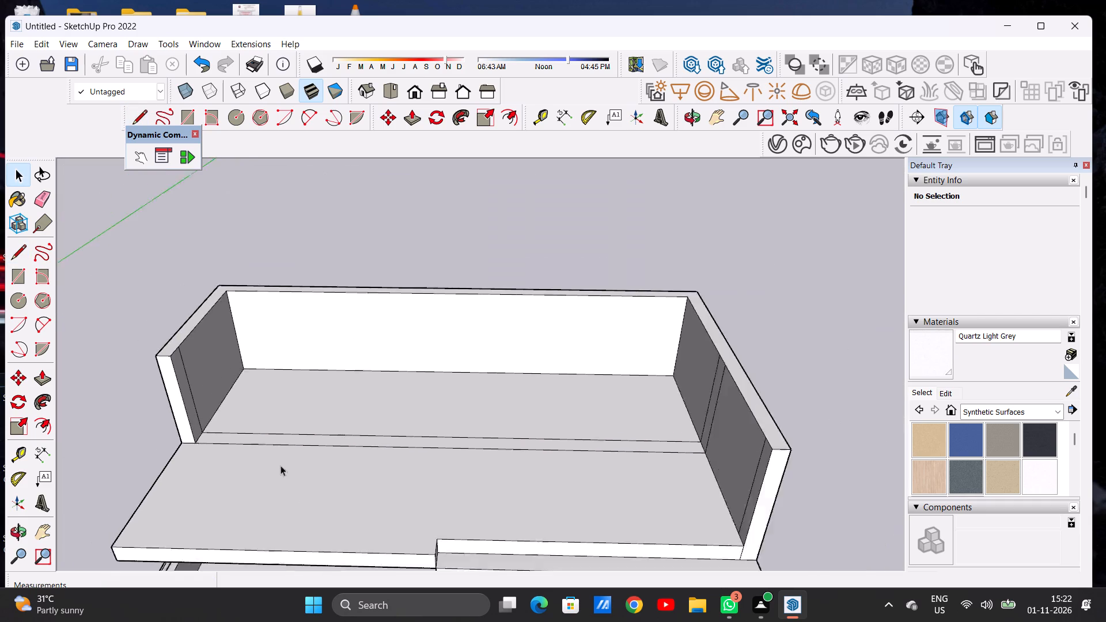
{"action": "scroll", "coordinate": [281, 465], "scroll_direction": "down", "scroll_amount": 6}
{"action": "middle_click_drag", "start_coordinate": [508, 472], "coordinate": [525, 435]}
{"action": "scroll", "coordinate": [559, 461], "scroll_direction": "up", "scroll_amount": 4}
{"action": "scroll", "coordinate": [559, 460], "scroll_direction": "down", "scroll_amount": 1}
{"action": "scroll", "coordinate": [559, 460], "scroll_direction": "up", "scroll_amount": 10}
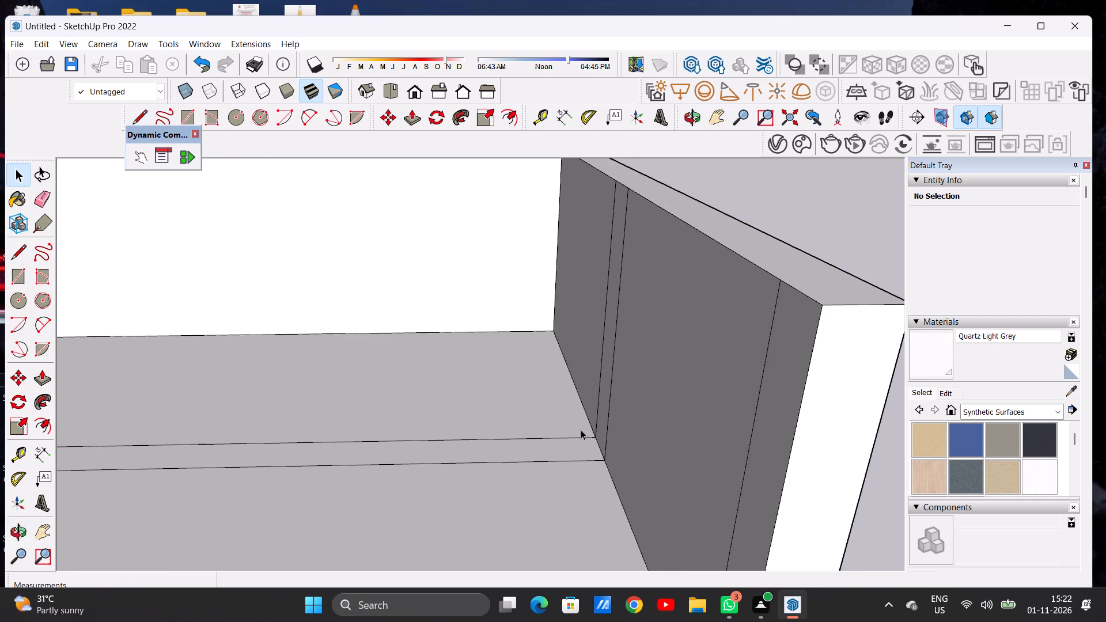
{"action": "key", "text": "p"}
{"action": "scroll", "coordinate": [592, 466], "scroll_direction": "up", "scroll_amount": 3}
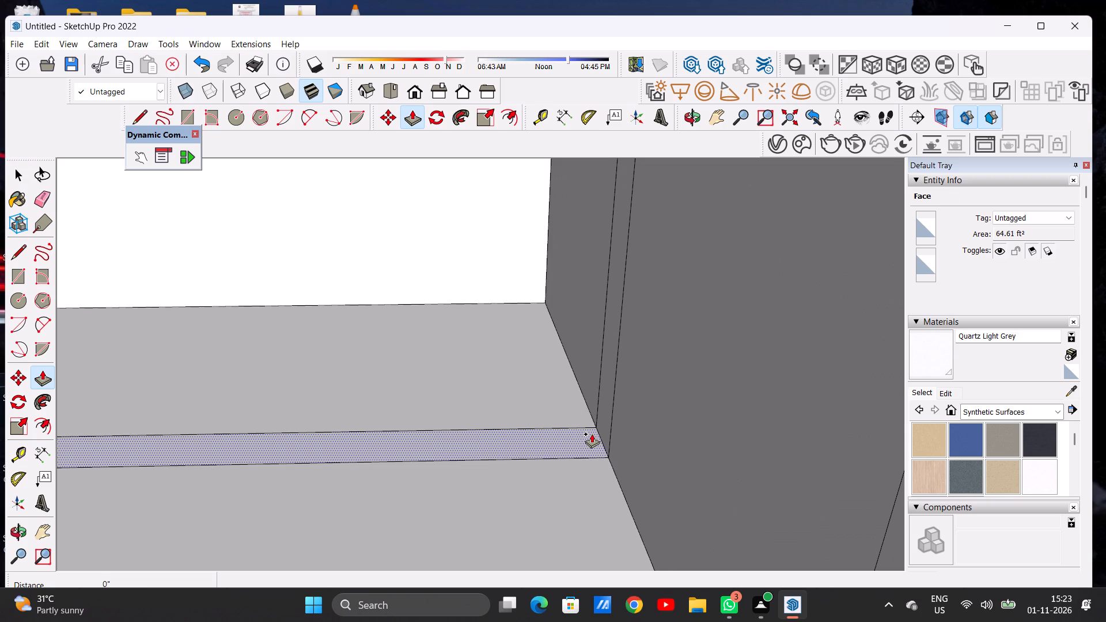
{"action": "left_click", "coordinate": [592, 434]}
{"action": "scroll", "coordinate": [610, 356], "scroll_direction": "down", "scroll_amount": 17}
{"action": "scroll", "coordinate": [631, 302], "scroll_direction": "up", "scroll_amount": 7}
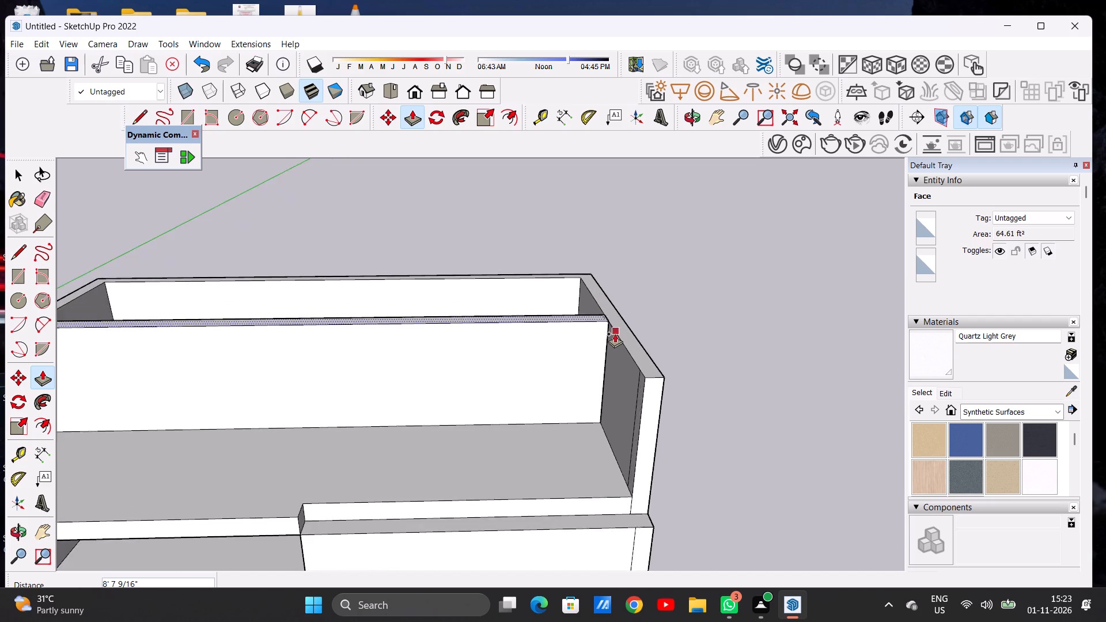
{"action": "scroll", "coordinate": [615, 333], "scroll_direction": "up", "scroll_amount": 11}
{"action": "left_click", "coordinate": [599, 305]}
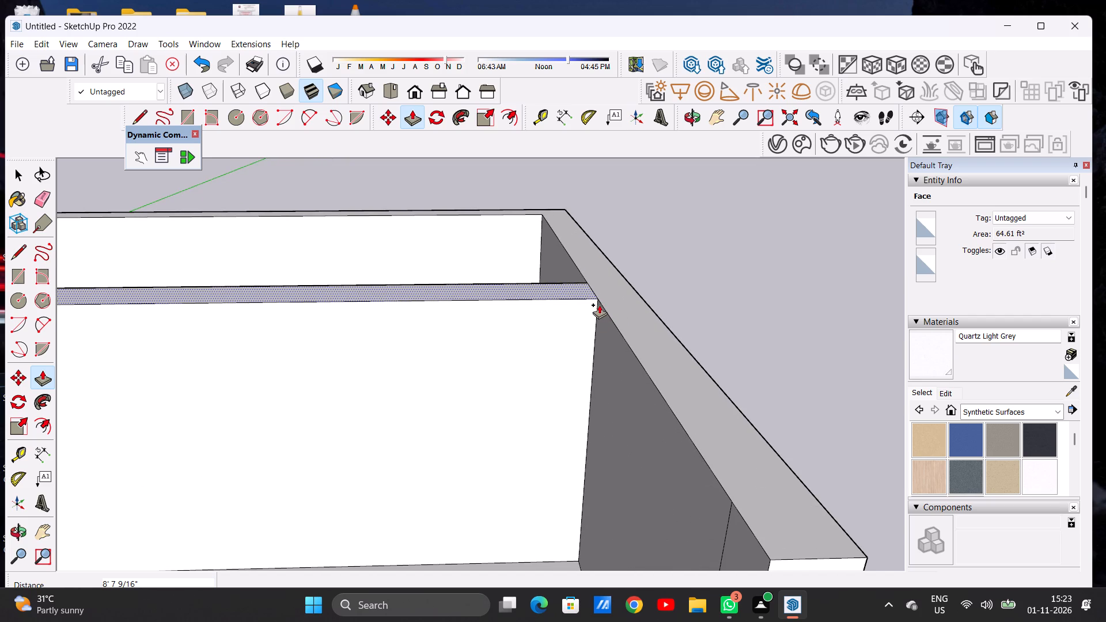
{"action": "key", "text": "space"}
Push/pull the top face of the plain front wall block up 10' to the level of the raised side wall.
{"action": "scroll", "coordinate": [660, 393], "scroll_direction": "down", "scroll_amount": 14}
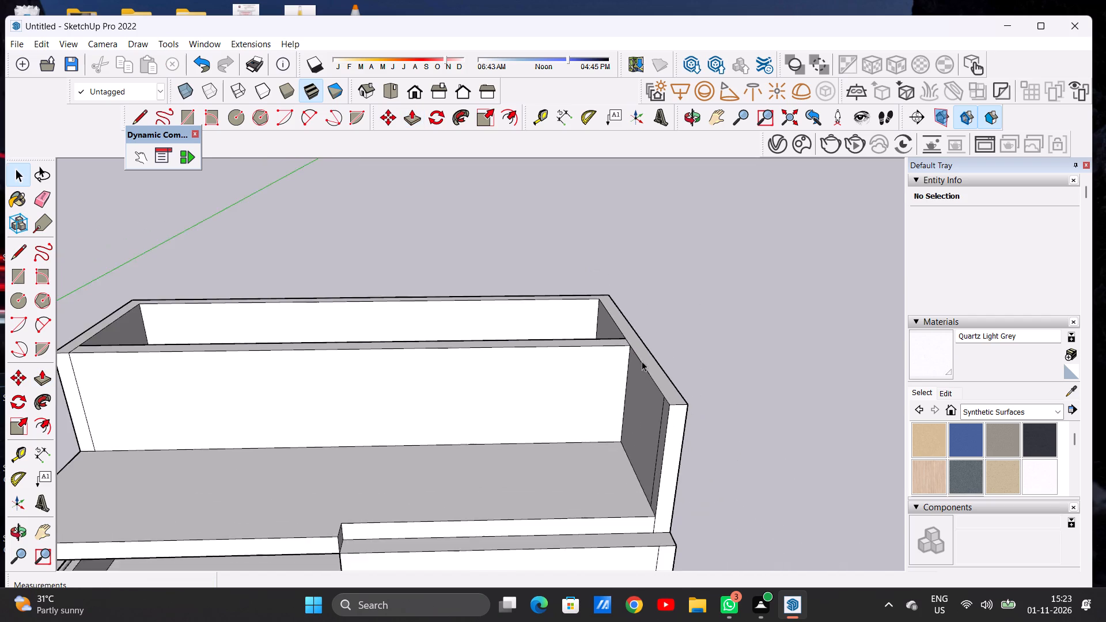
{"action": "scroll", "coordinate": [642, 361], "scroll_direction": "down", "scroll_amount": 17}
{"action": "middle_click_drag", "start_coordinate": [580, 398], "coordinate": [544, 359]}
{"action": "scroll", "coordinate": [650, 409], "scroll_direction": "up", "scroll_amount": 6}
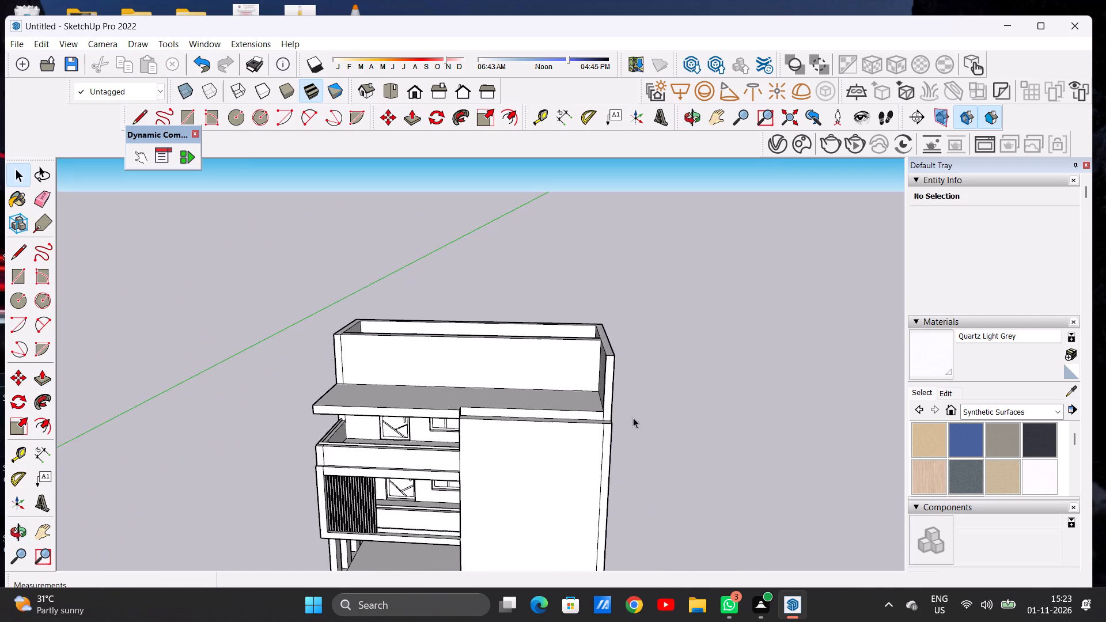
{"action": "scroll", "coordinate": [633, 418], "scroll_direction": "up", "scroll_amount": 1}
{"action": "middle_click_drag", "start_coordinate": [599, 425], "coordinate": [597, 490]}
{"action": "scroll", "coordinate": [608, 454], "scroll_direction": "up", "scroll_amount": 16}
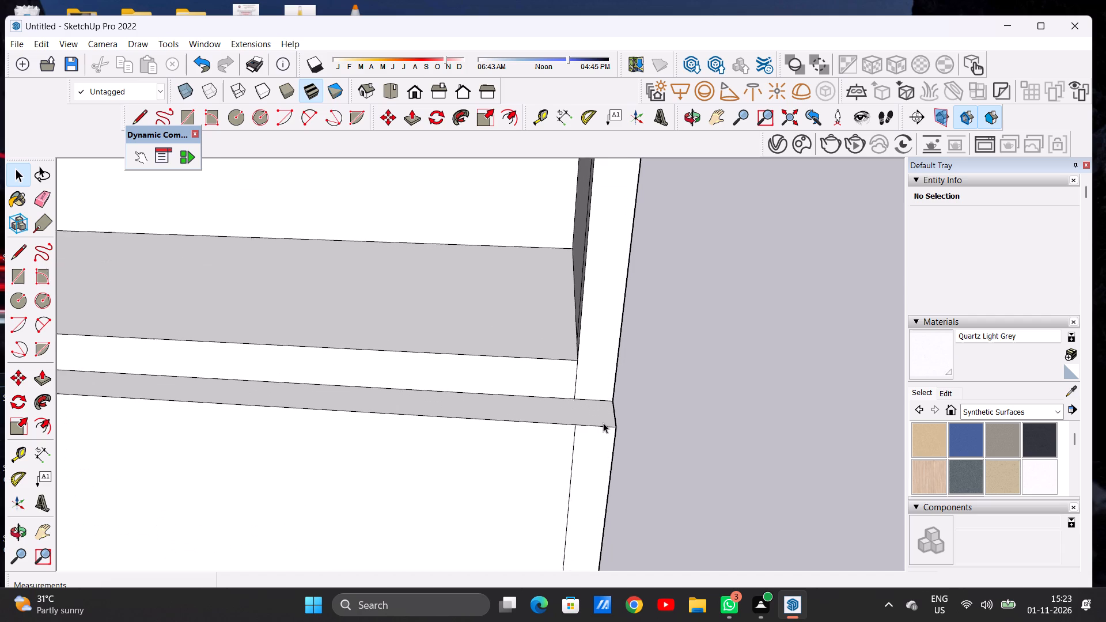
{"action": "scroll", "coordinate": [603, 423], "scroll_direction": "up", "scroll_amount": 1}
{"action": "key", "text": "p"}
{"action": "left_click", "coordinate": [603, 419]}
{"action": "scroll", "coordinate": [621, 325], "scroll_direction": "down", "scroll_amount": 4}
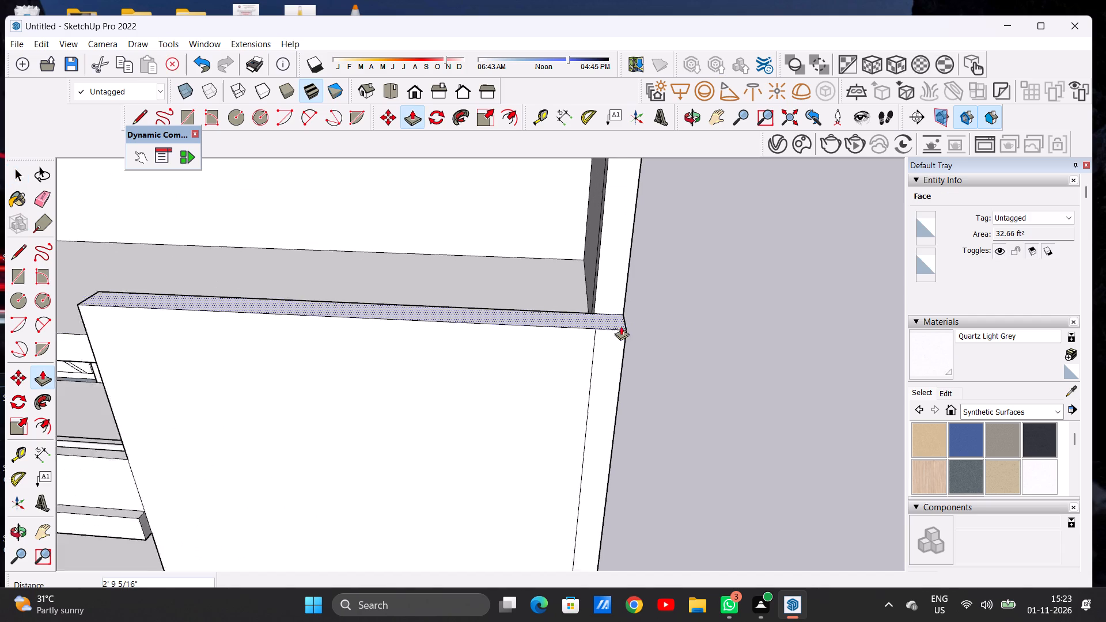
{"action": "scroll", "coordinate": [621, 326], "scroll_direction": "down", "scroll_amount": 13}
{"action": "scroll", "coordinate": [628, 264], "scroll_direction": "up", "scroll_amount": 3}
{"action": "scroll", "coordinate": [628, 264], "scroll_direction": "down", "scroll_amount": 1}
{"action": "scroll", "coordinate": [628, 264], "scroll_direction": "up", "scroll_amount": 10}
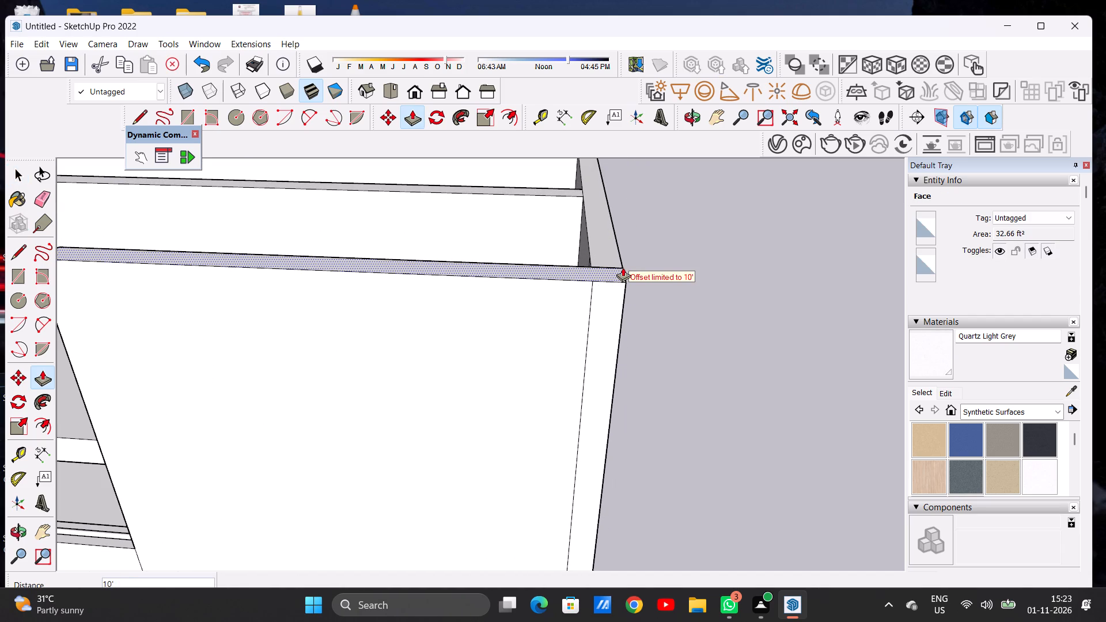
{"action": "left_click", "coordinate": [623, 267]}
{"action": "key", "text": "space"}
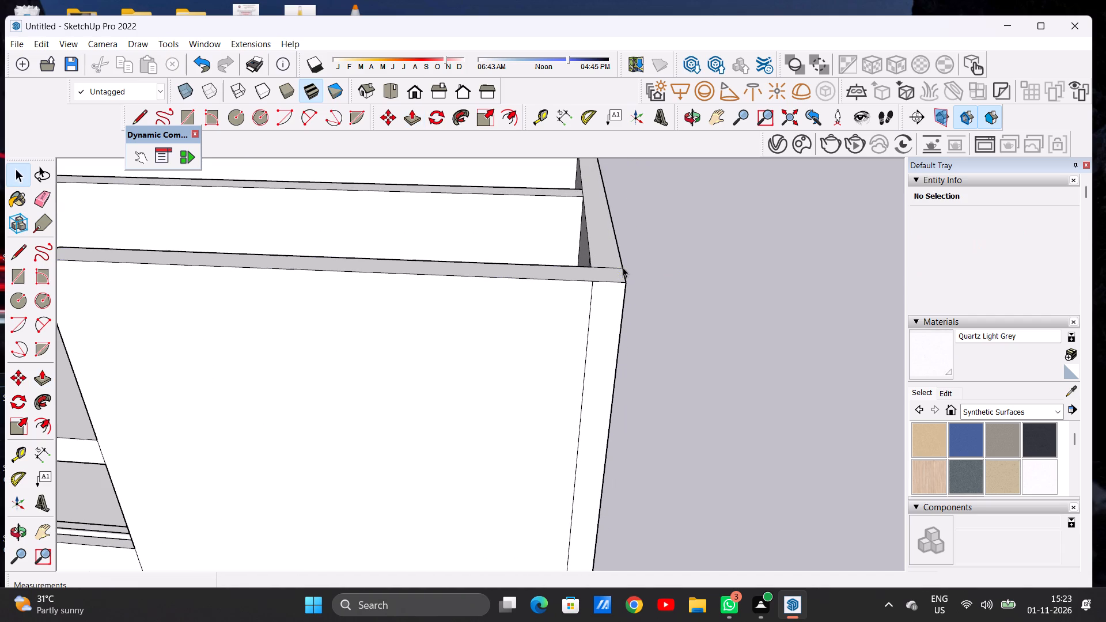
Examine the house's front elevation and the new top-storey front wall from the front and from above.
{"action": "scroll", "coordinate": [514, 328], "scroll_direction": "down", "scroll_amount": 13}
{"action": "middle_click_drag", "start_coordinate": [500, 364], "coordinate": [513, 296]}
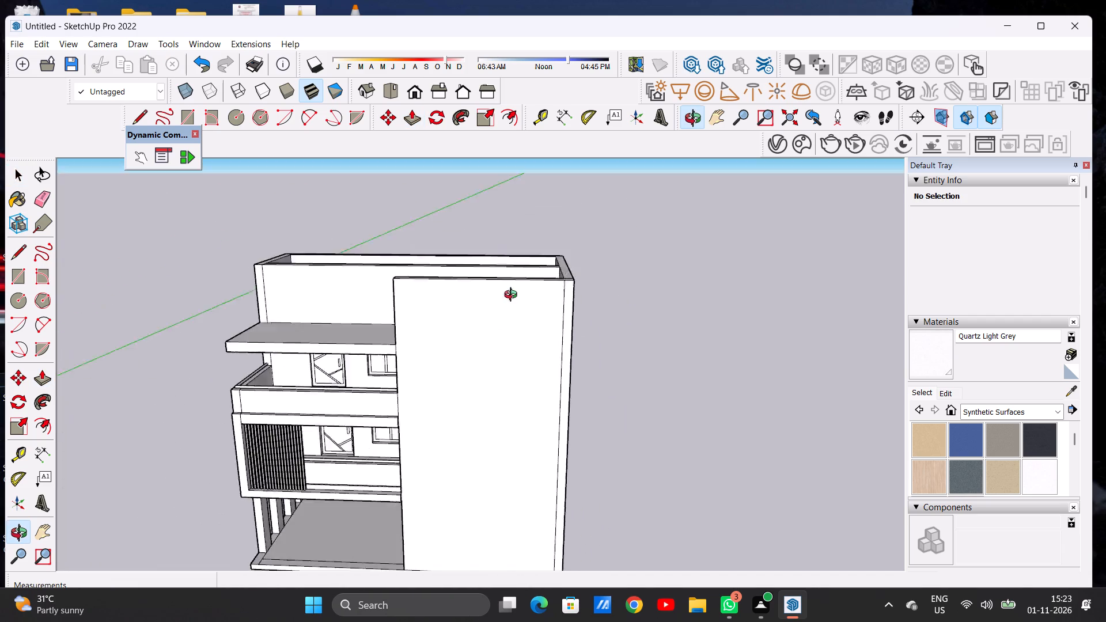
{"action": "middle_click_drag", "start_coordinate": [513, 296], "coordinate": [522, 253]}
{"action": "scroll", "coordinate": [574, 311], "scroll_direction": "down", "scroll_amount": 5}
{"action": "middle_click_drag", "start_coordinate": [497, 336], "coordinate": [476, 351]}
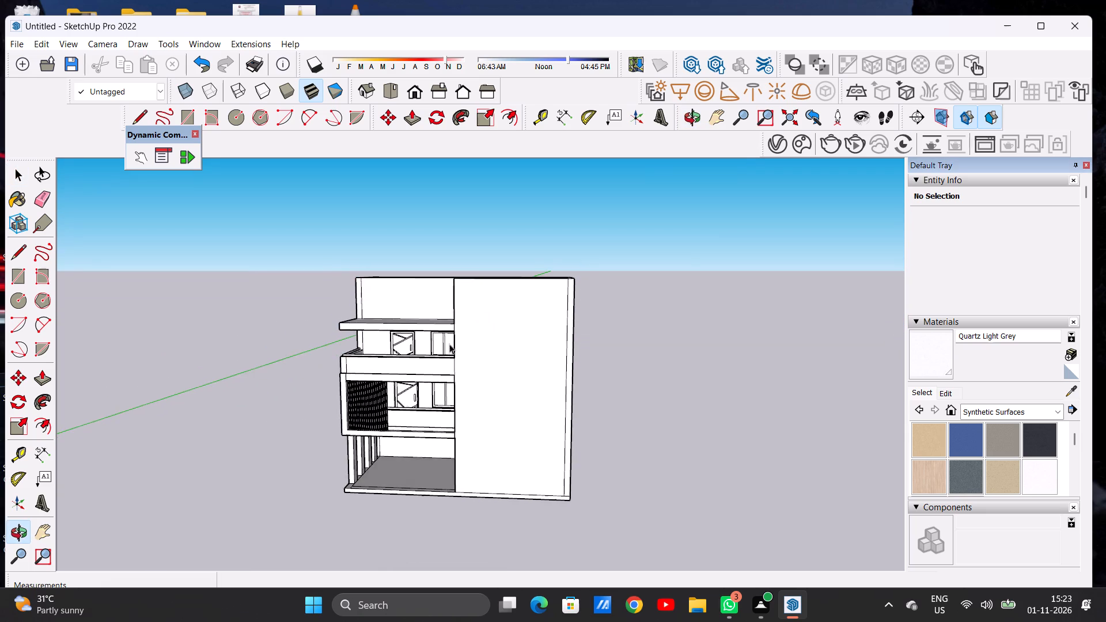
{"action": "scroll", "coordinate": [425, 329], "scroll_direction": "up", "scroll_amount": 6}
{"action": "scroll", "coordinate": [425, 329], "scroll_direction": "down", "scroll_amount": 1}
{"action": "scroll", "coordinate": [425, 329], "scroll_direction": "up", "scroll_amount": 2}
{"action": "scroll", "coordinate": [425, 329], "scroll_direction": "down", "scroll_amount": 1}
{"action": "scroll", "coordinate": [425, 329], "scroll_direction": "up", "scroll_amount": 4}
{"action": "scroll", "coordinate": [544, 332], "scroll_direction": "down", "scroll_amount": 5}
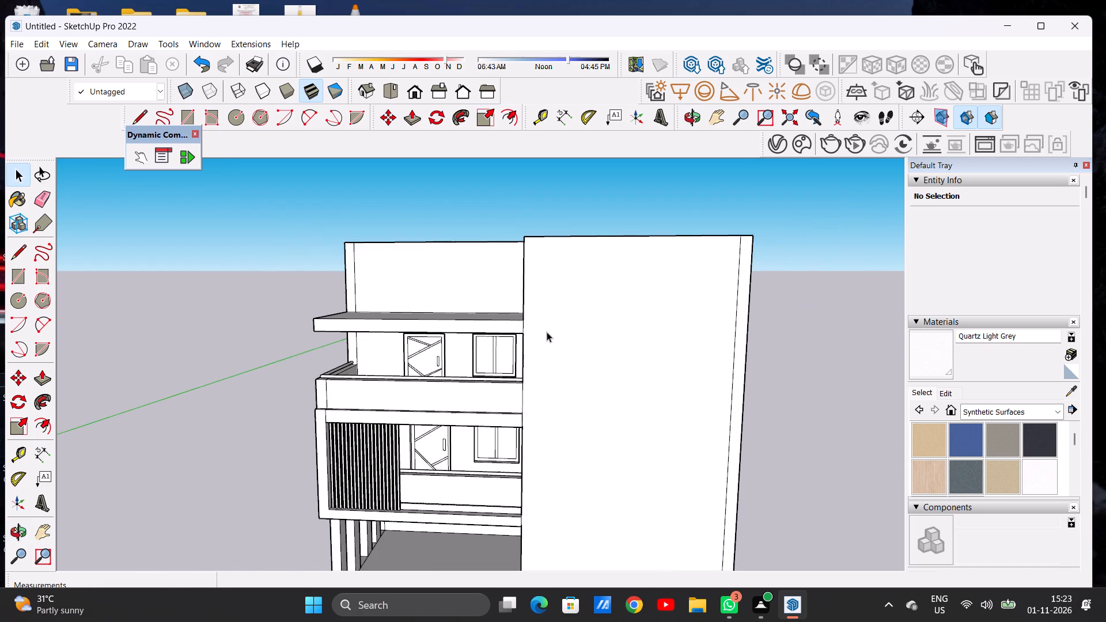
{"action": "scroll", "coordinate": [556, 298], "scroll_direction": "down", "scroll_amount": 8}
{"action": "middle_click_drag", "start_coordinate": [491, 303], "coordinate": [505, 340]}
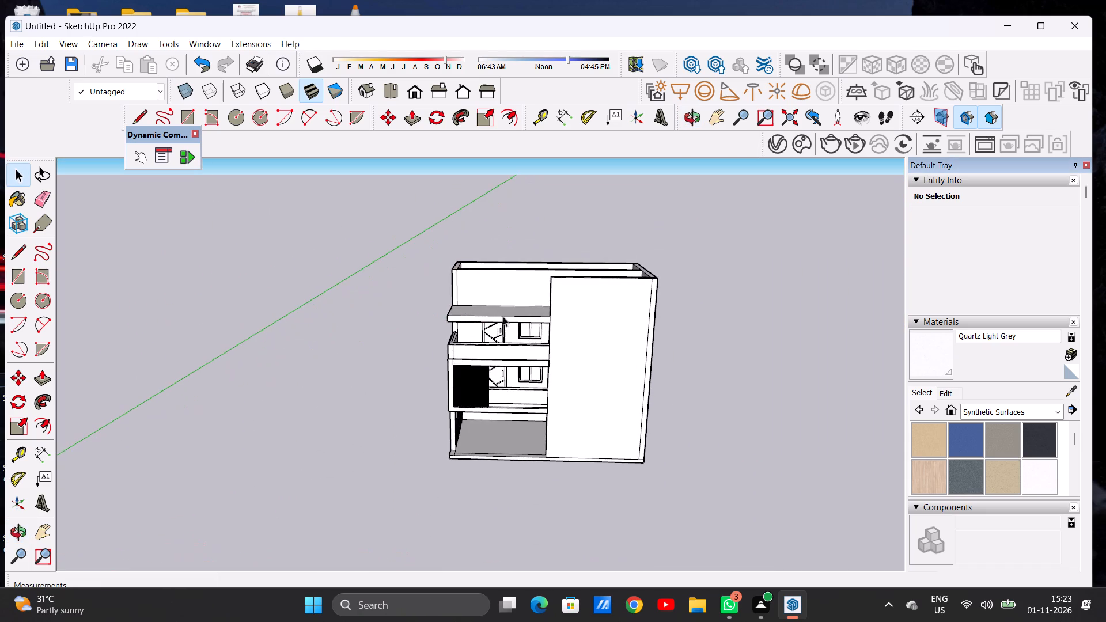
{"action": "scroll", "coordinate": [495, 282], "scroll_direction": "up", "scroll_amount": 12}
{"action": "middle_click_drag", "start_coordinate": [505, 327], "coordinate": [494, 282]}
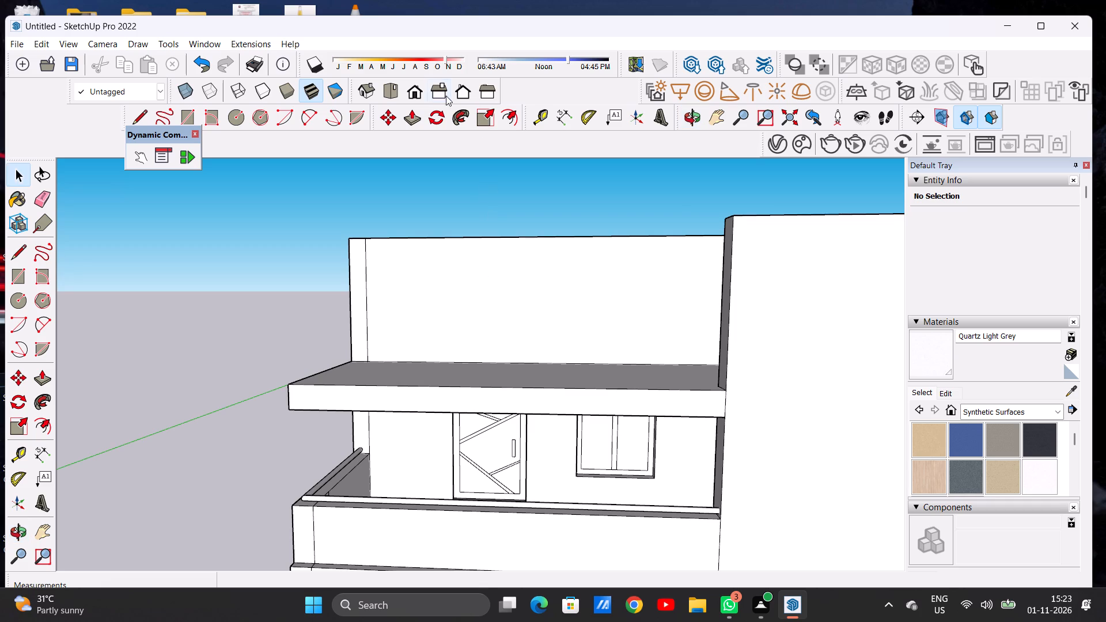
{"action": "left_click", "coordinate": [413, 93]}
{"action": "scroll", "coordinate": [585, 306], "scroll_direction": "down", "scroll_amount": 4}
{"action": "scroll", "coordinate": [600, 313], "scroll_direction": "up", "scroll_amount": 1}
{"action": "scroll", "coordinate": [604, 313], "scroll_direction": "down", "scroll_amount": 10}
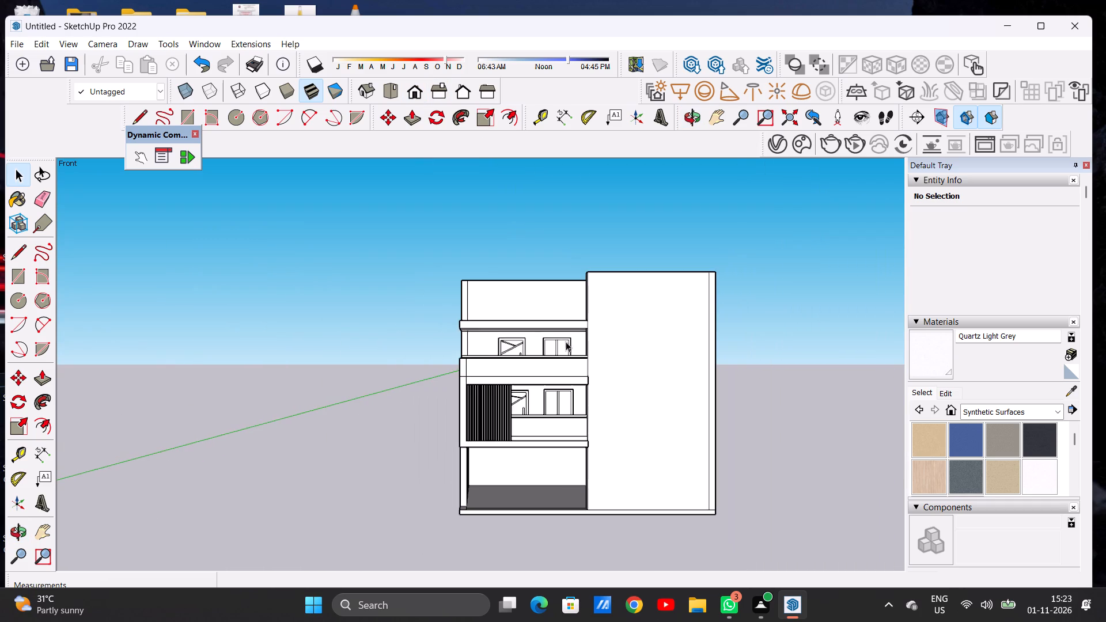
{"action": "scroll", "coordinate": [499, 307], "scroll_direction": "up", "scroll_amount": 8}
{"action": "scroll", "coordinate": [492, 292], "scroll_direction": "down", "scroll_amount": 1}
{"action": "scroll", "coordinate": [492, 292], "scroll_direction": "up", "scroll_amount": 5}
{"action": "middle_click_drag", "start_coordinate": [541, 292], "coordinate": [535, 313]}
{"action": "scroll", "coordinate": [414, 324], "scroll_direction": "down", "scroll_amount": 2}
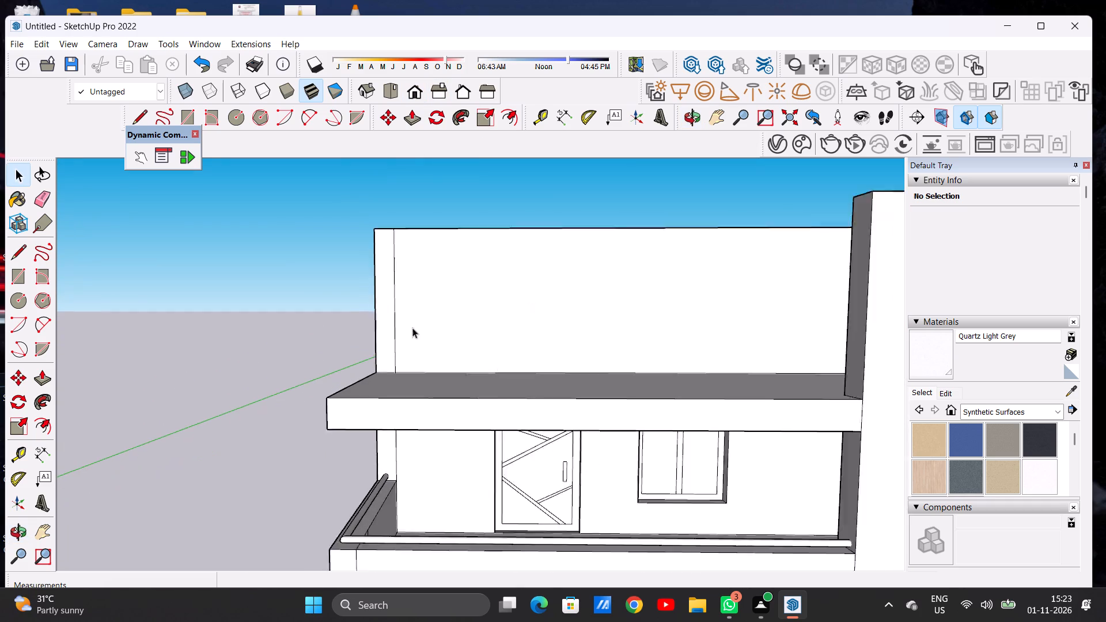
Draw a door rectangle about 5' 5 3/4" by 7' 5/16" on the top-storey front wall, rising from the slab above the door below.
{"action": "scroll", "coordinate": [412, 328], "scroll_direction": "down", "scroll_amount": 5}
{"action": "scroll", "coordinate": [524, 271], "scroll_direction": "down", "scroll_amount": 1}
{"action": "scroll", "coordinate": [524, 271], "scroll_direction": "up", "scroll_amount": 1}
{"action": "scroll", "coordinate": [524, 271], "scroll_direction": "down", "scroll_amount": 1}
{"action": "scroll", "coordinate": [524, 271], "scroll_direction": "up", "scroll_amount": 6}
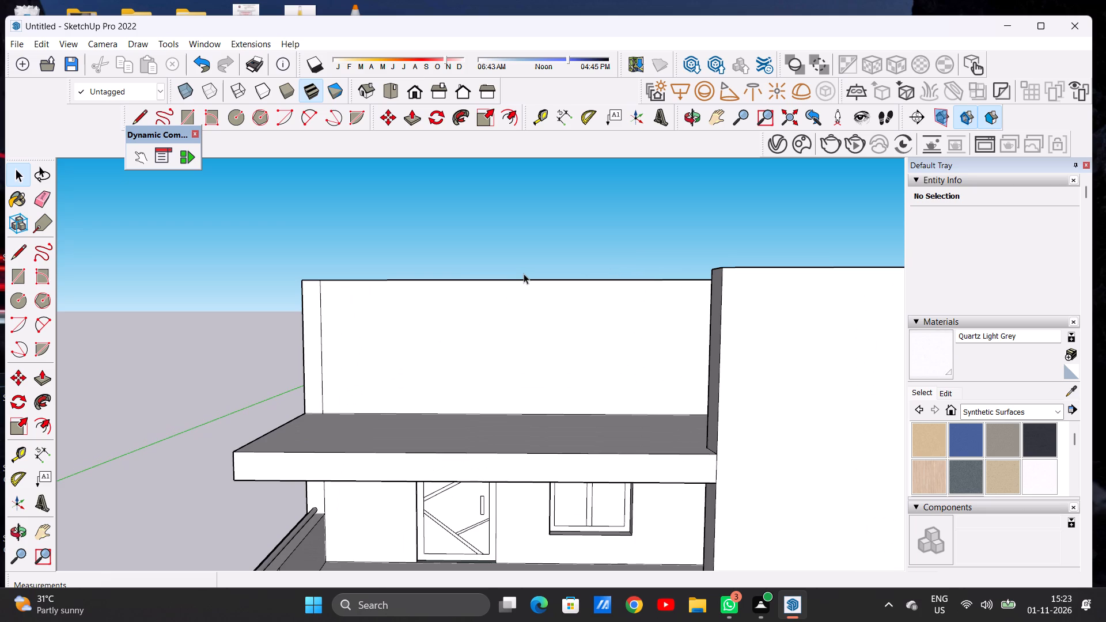
{"action": "key", "text": "r"}
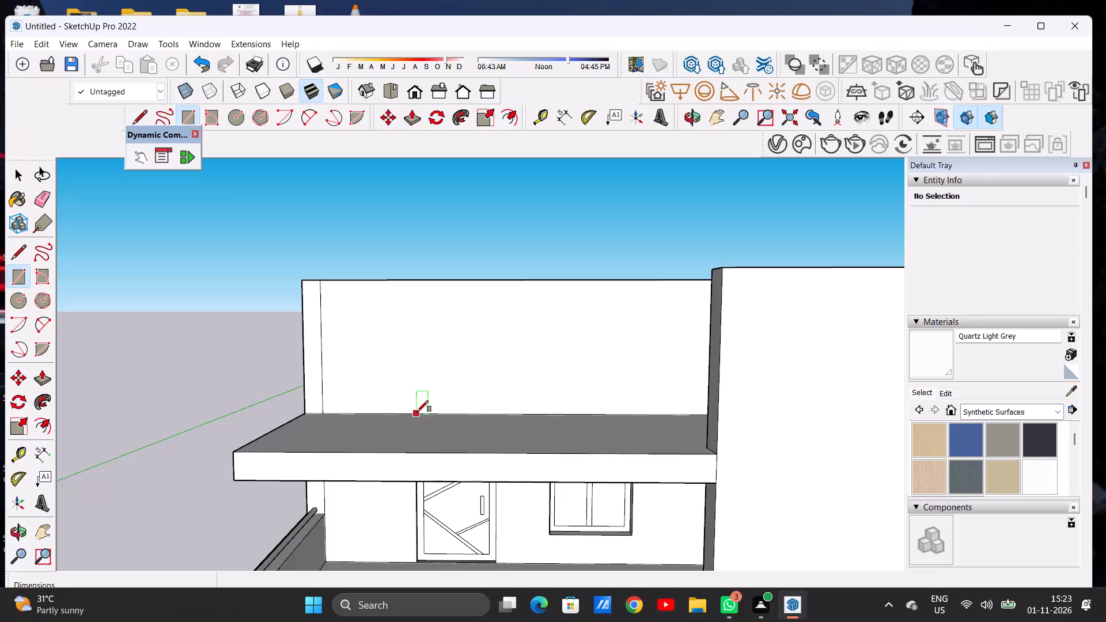
{"action": "left_click", "coordinate": [418, 412]}
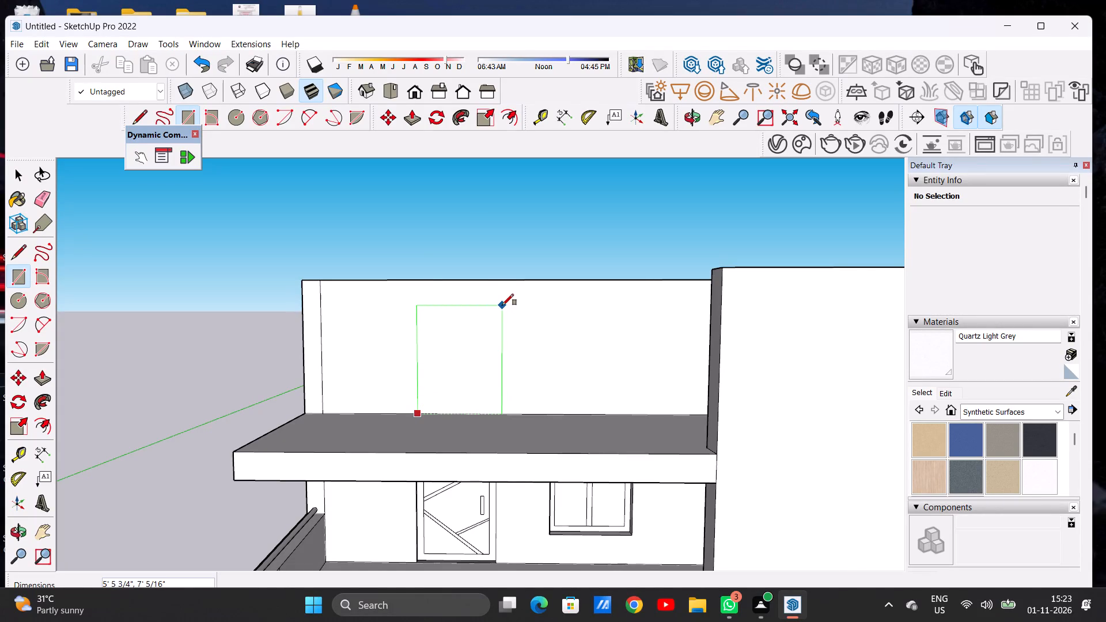
{"action": "left_click", "coordinate": [502, 305]}
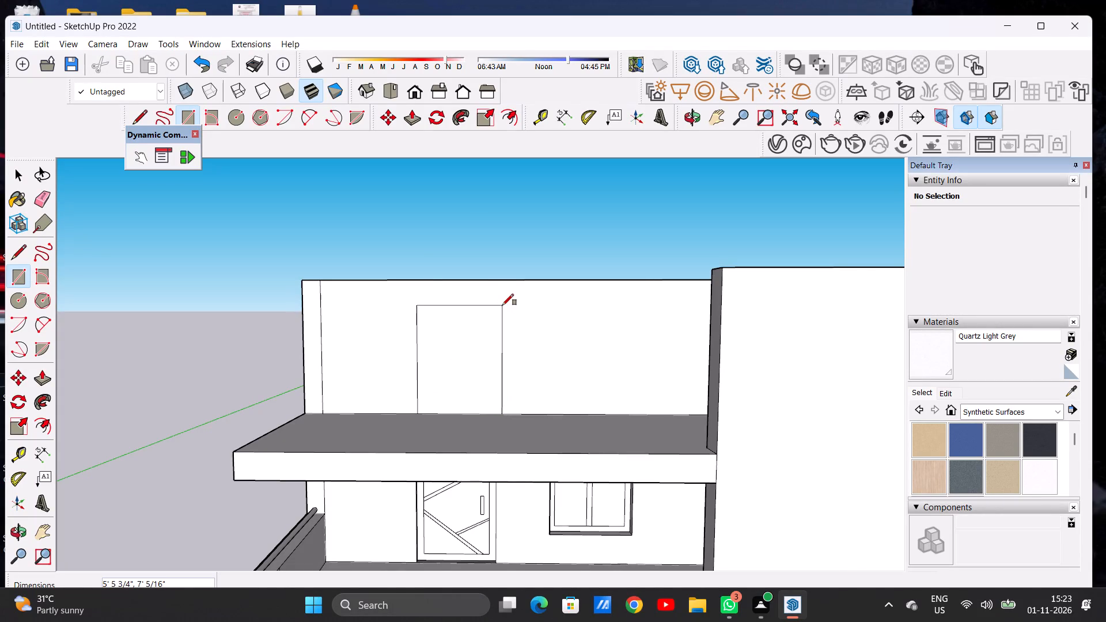
{"action": "key", "text": "space"}
Push/pull the door rectangle's face about 6 3/8" into the top-storey front wall.
{"action": "scroll", "coordinate": [443, 317], "scroll_direction": "down", "scroll_amount": 12}
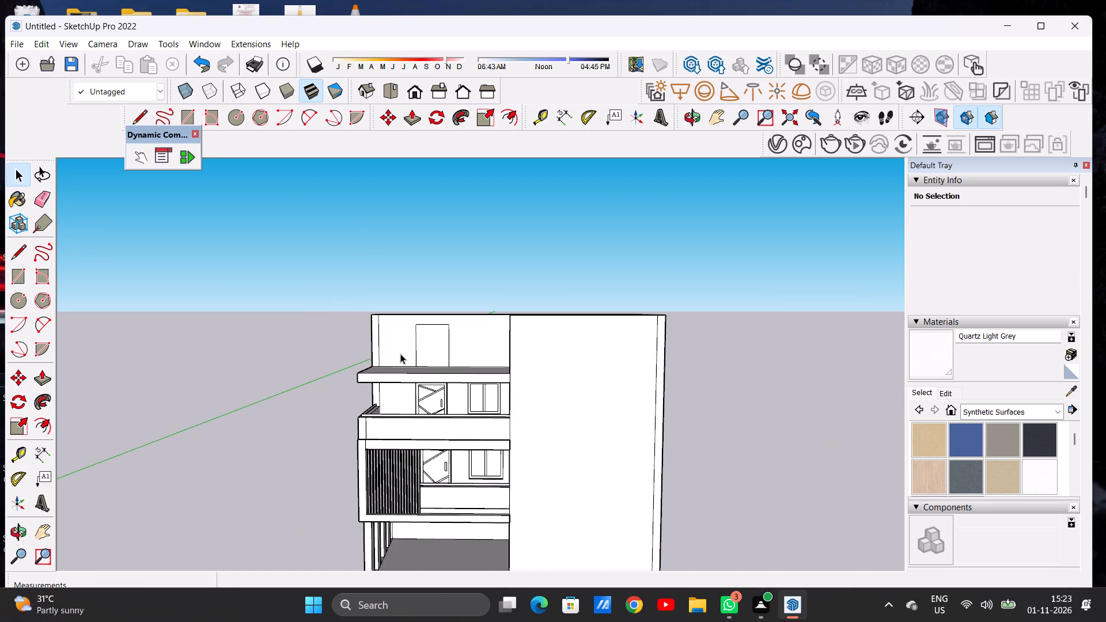
{"action": "scroll", "coordinate": [427, 349], "scroll_direction": "up", "scroll_amount": 5}
{"action": "scroll", "coordinate": [436, 335], "scroll_direction": "down", "scroll_amount": 1}
{"action": "scroll", "coordinate": [436, 335], "scroll_direction": "up", "scroll_amount": 4}
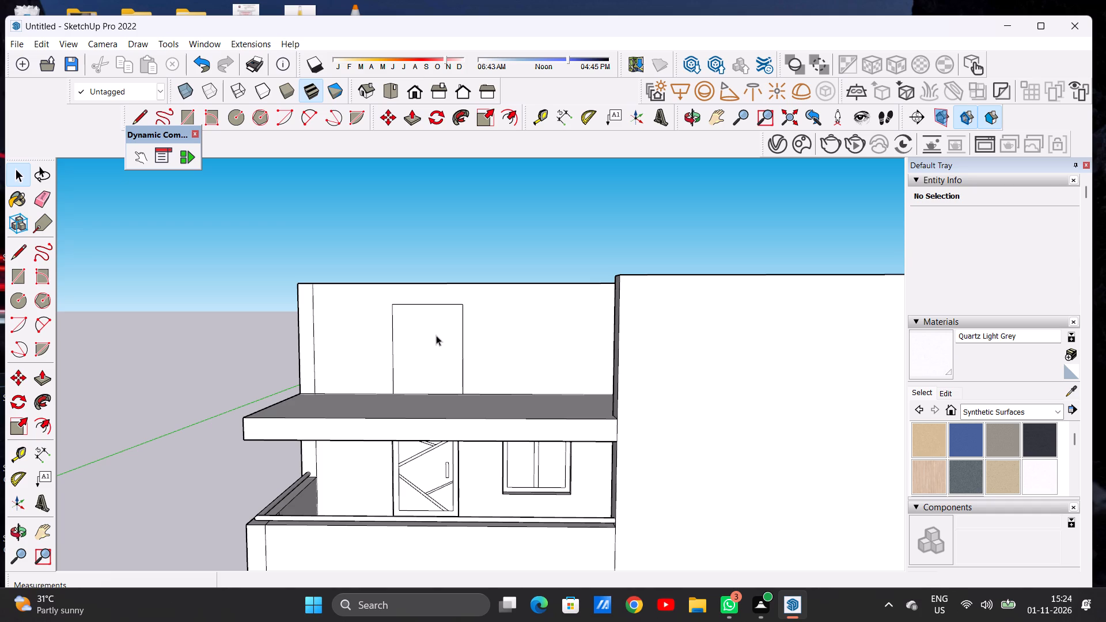
{"action": "scroll", "coordinate": [441, 343], "scroll_direction": "down", "scroll_amount": 8}
{"action": "scroll", "coordinate": [443, 348], "scroll_direction": "up", "scroll_amount": 13}
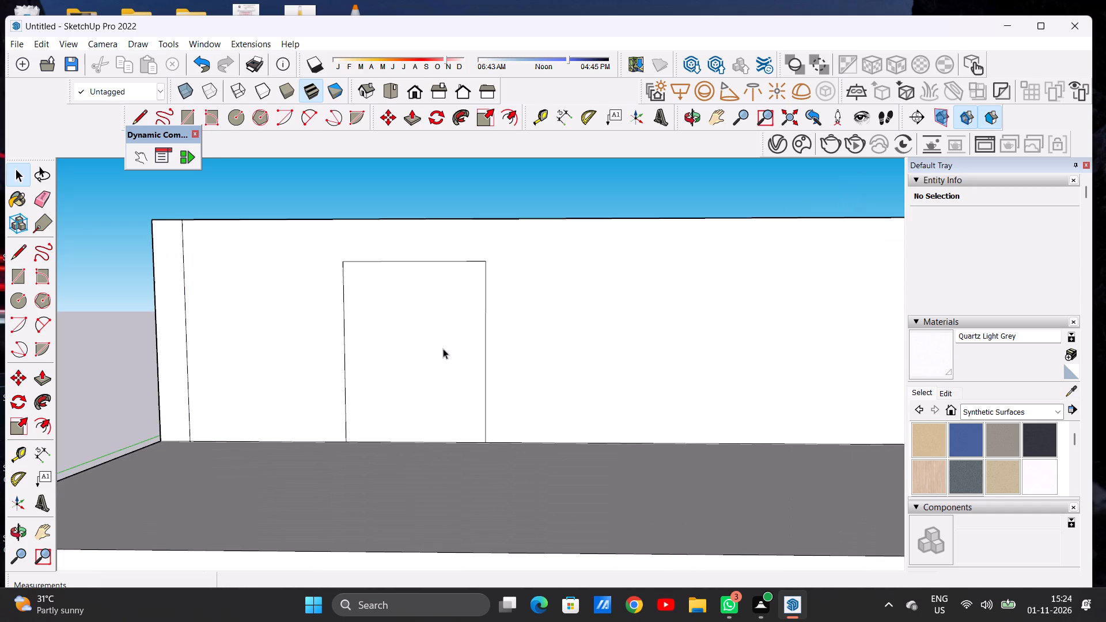
{"action": "scroll", "coordinate": [443, 348], "scroll_direction": "up", "scroll_amount": 1}
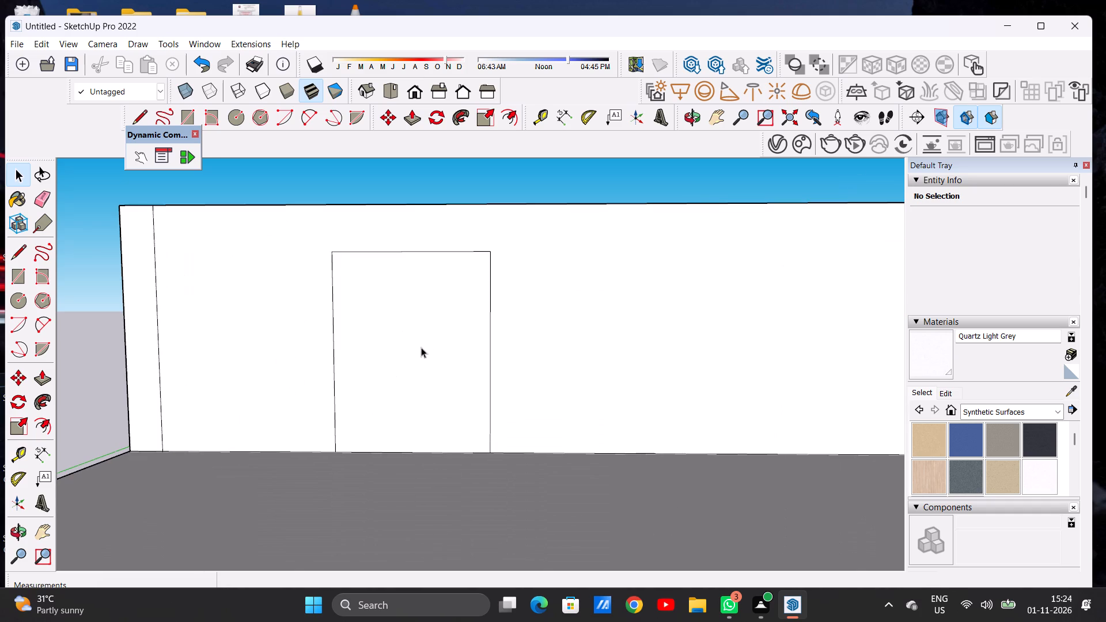
{"action": "scroll", "coordinate": [421, 350], "scroll_direction": "down", "scroll_amount": 4}
{"action": "middle_click_drag", "start_coordinate": [420, 327], "coordinate": [411, 408]}
{"action": "scroll", "coordinate": [427, 292], "scroll_direction": "up", "scroll_amount": 5}
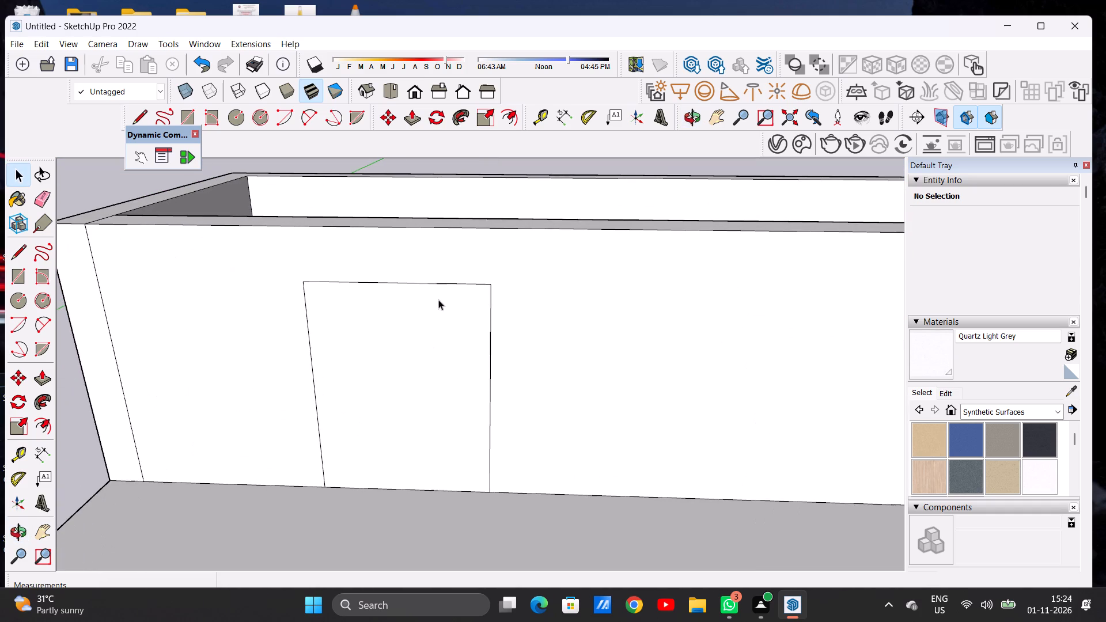
{"action": "key", "text": "p"}
{"action": "scroll", "coordinate": [433, 373], "scroll_direction": "up", "scroll_amount": 4}
{"action": "left_click", "coordinate": [407, 377]}
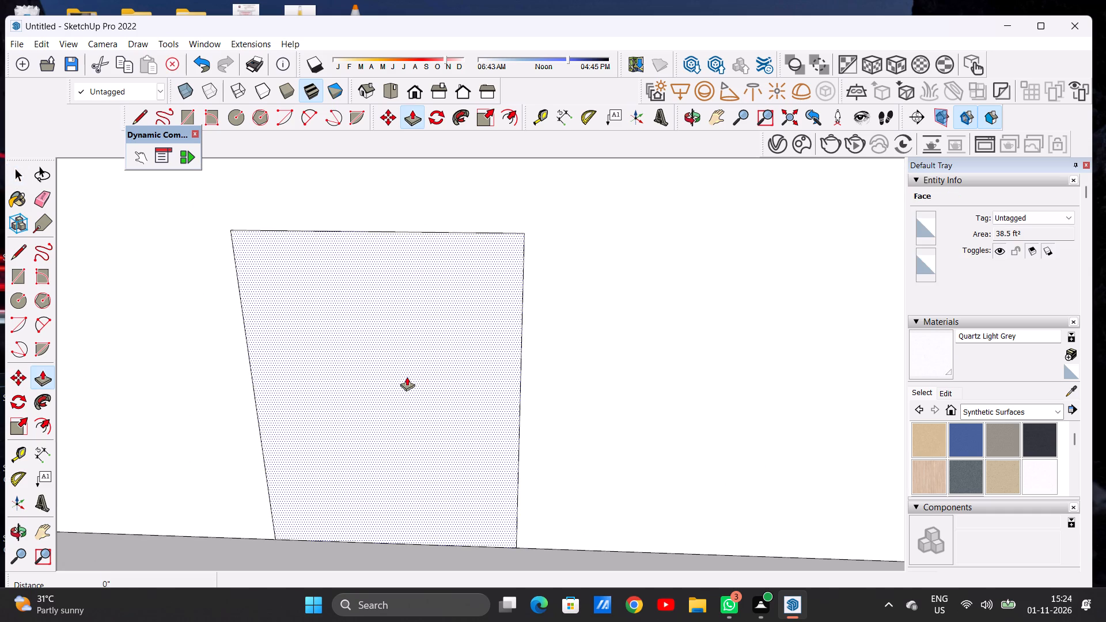
{"action": "left_click", "coordinate": [413, 367]}
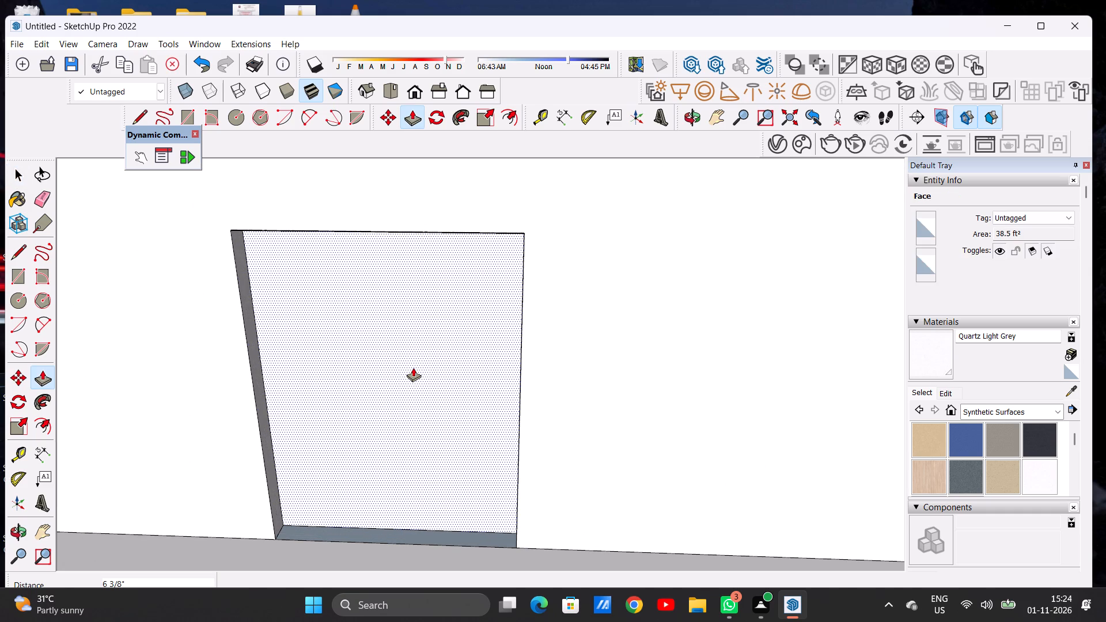
{"action": "key", "text": "space"}
{"action": "scroll", "coordinate": [413, 367], "scroll_direction": "down", "scroll_amount": 13}
{"action": "middle_click_drag", "start_coordinate": [446, 413], "coordinate": [446, 354]}
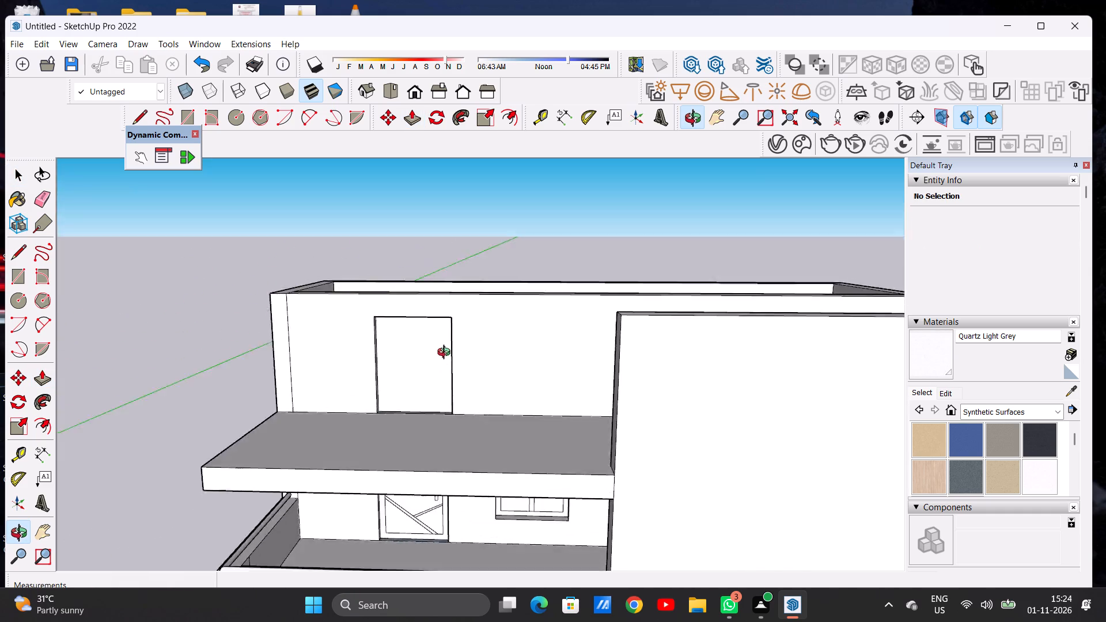
{"action": "middle_click_drag", "start_coordinate": [446, 354], "coordinate": [457, 318]}
{"action": "scroll", "coordinate": [441, 324], "scroll_direction": "up", "scroll_amount": 4}
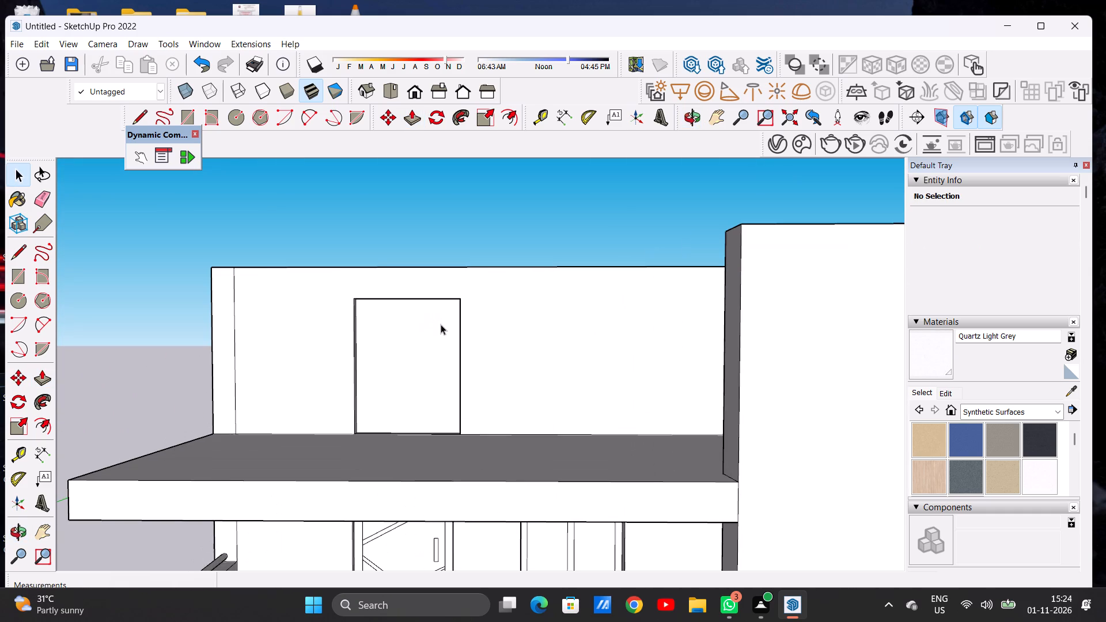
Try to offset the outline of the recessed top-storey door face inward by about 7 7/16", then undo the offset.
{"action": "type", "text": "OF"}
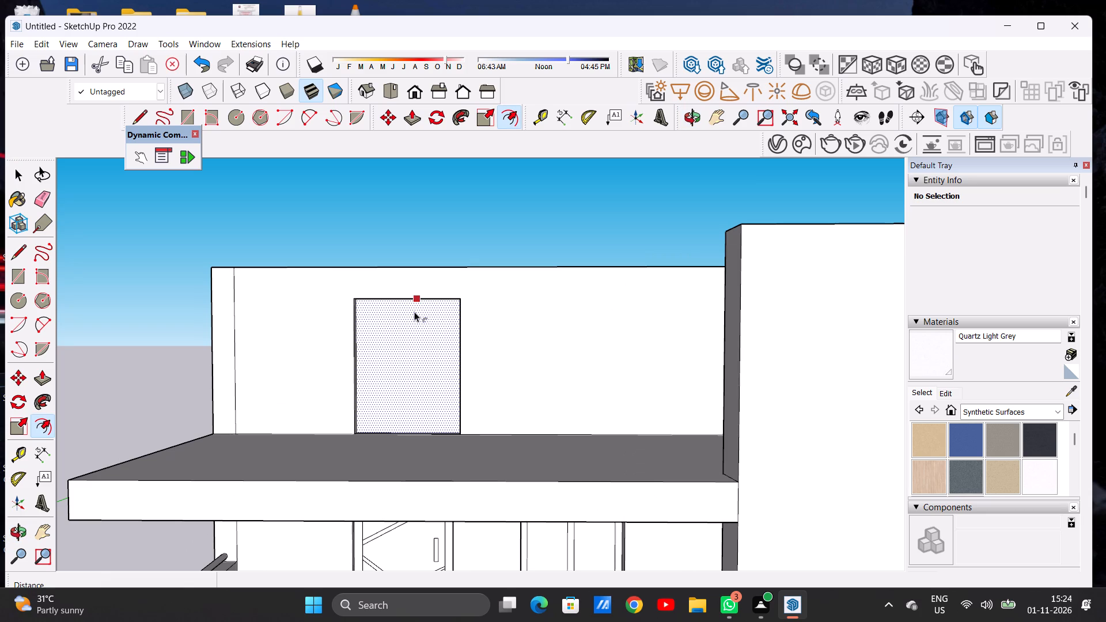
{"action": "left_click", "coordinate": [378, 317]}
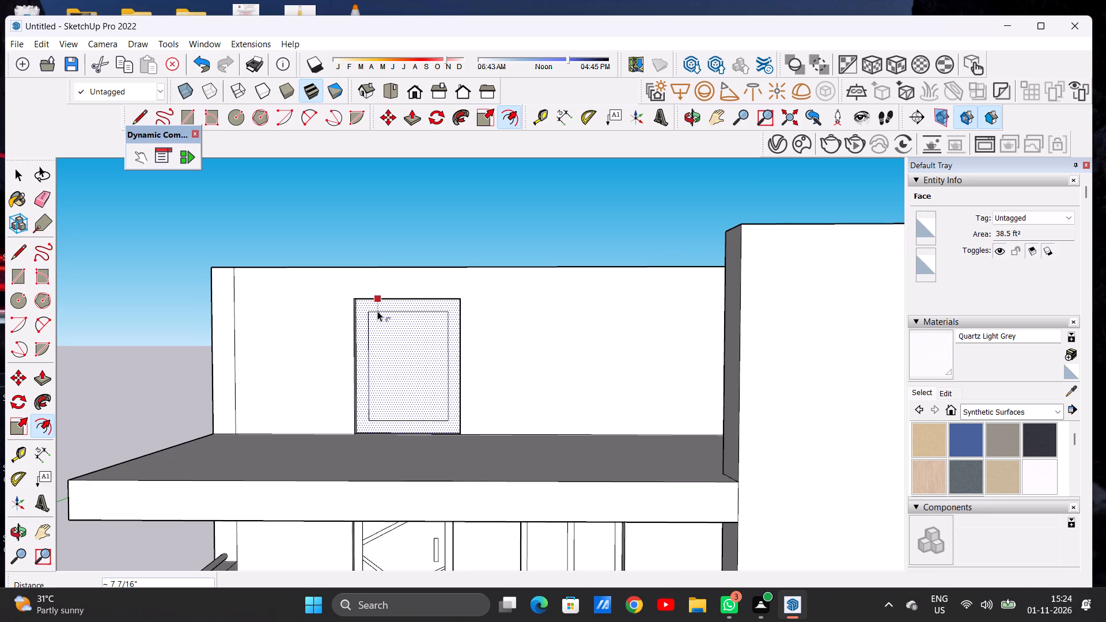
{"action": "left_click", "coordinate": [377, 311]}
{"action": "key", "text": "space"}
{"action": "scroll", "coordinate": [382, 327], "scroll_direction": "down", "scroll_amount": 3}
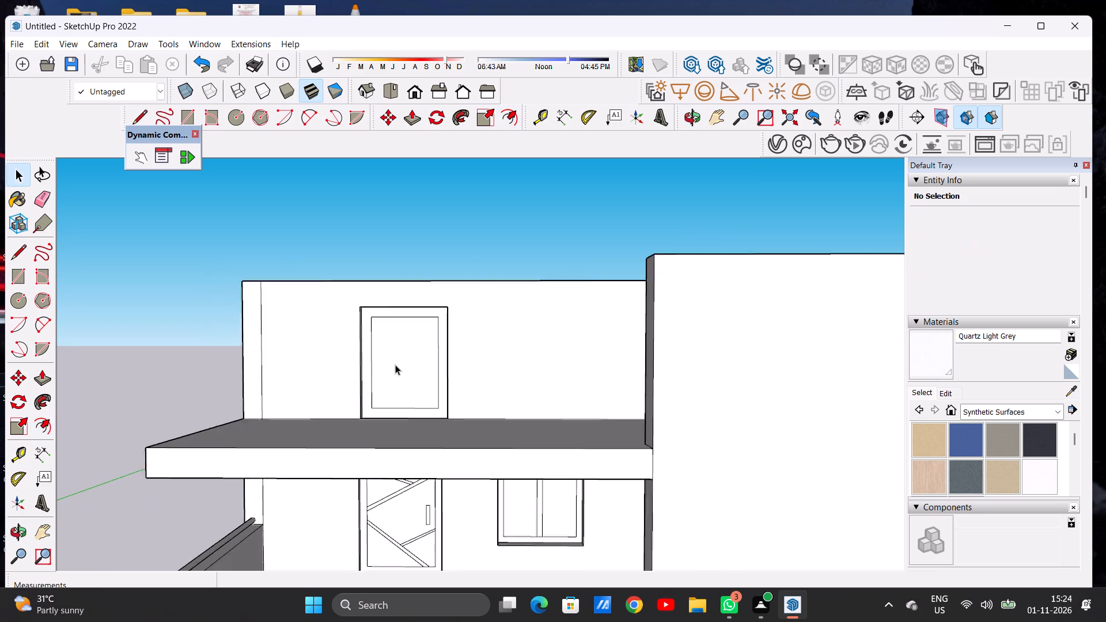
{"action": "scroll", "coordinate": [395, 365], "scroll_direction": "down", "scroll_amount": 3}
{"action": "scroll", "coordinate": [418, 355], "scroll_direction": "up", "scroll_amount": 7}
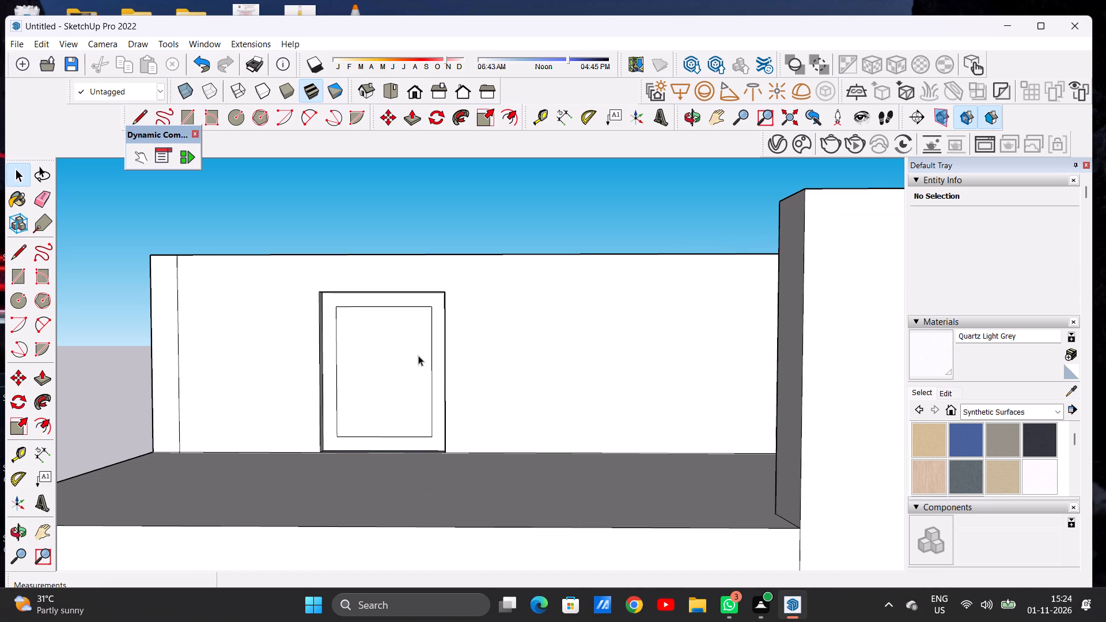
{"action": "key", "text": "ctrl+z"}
Offset the outline of the recessed top-storey door face inward by about 5 1/8" to form a frame border.
{"action": "type", "text": "OF"}
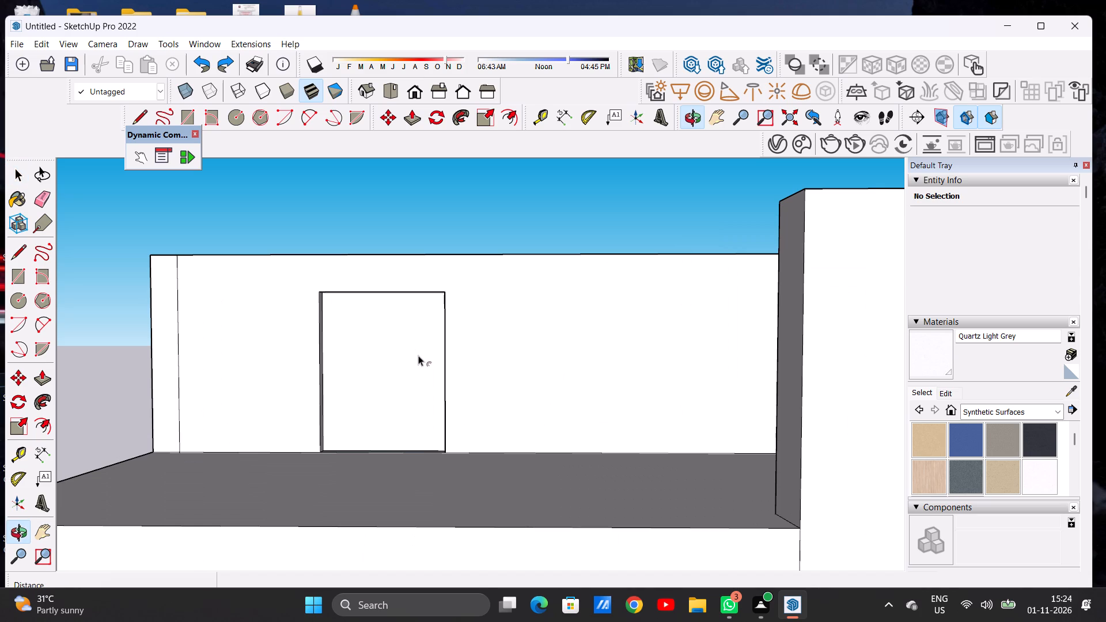
{"action": "left_click", "coordinate": [334, 298]}
{"action": "left_click", "coordinate": [334, 302]}
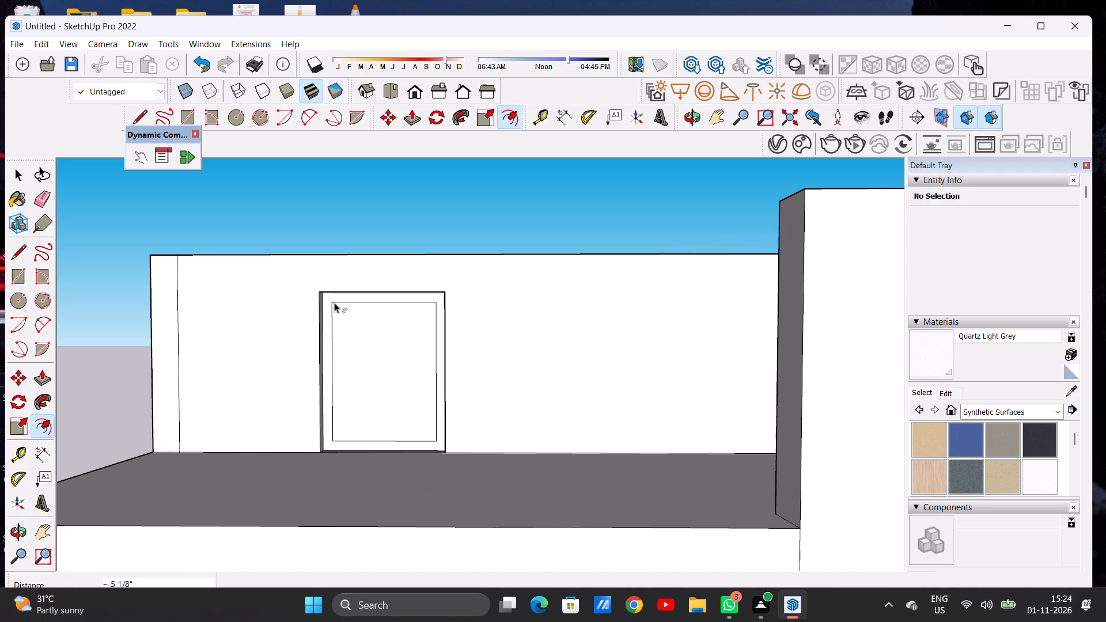
{"action": "key", "text": "space"}
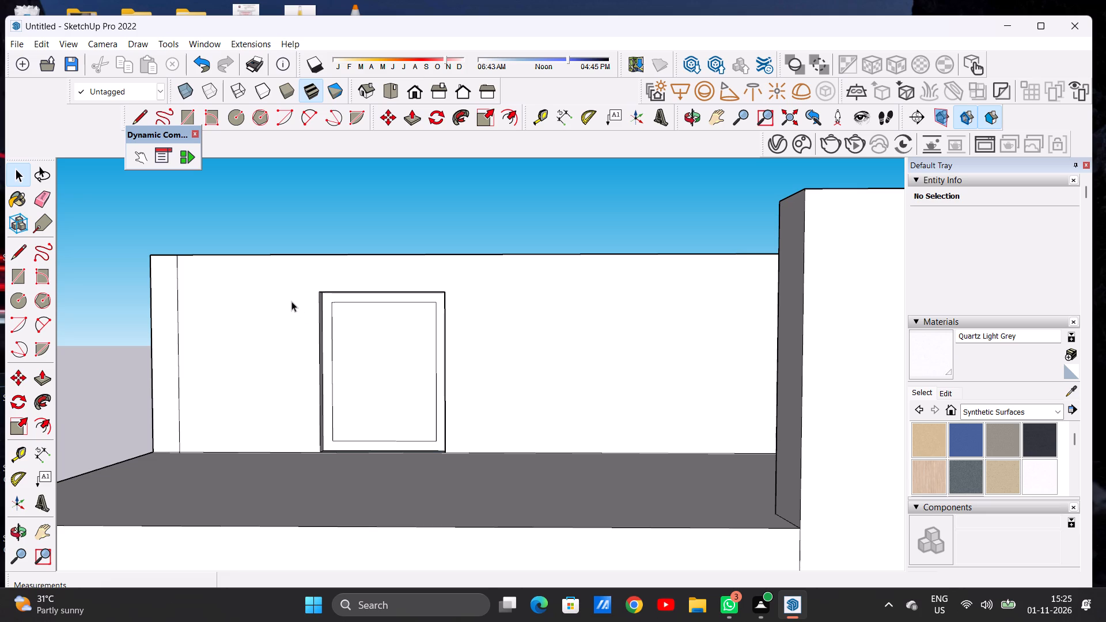
Draw two nearly parallel lines, about 4' 10 5/16" and 4' 11 1/8" long, rising left to right across the door panel's upper part.
{"action": "scroll", "coordinate": [307, 323], "scroll_direction": "down", "scroll_amount": 6}
{"action": "scroll", "coordinate": [369, 378], "scroll_direction": "up", "scroll_amount": 7}
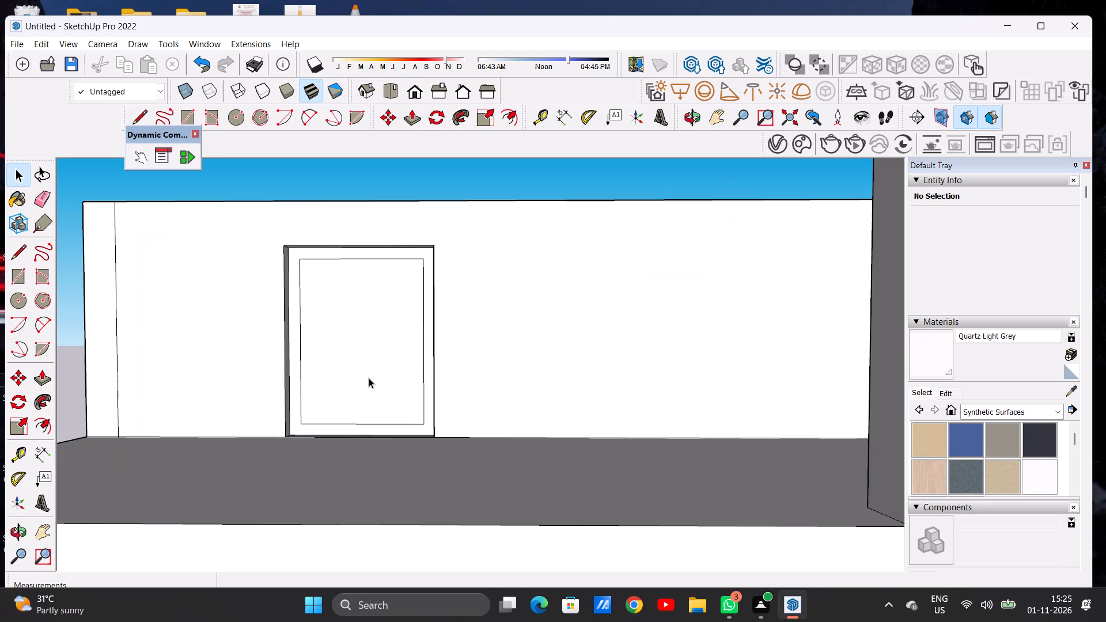
{"action": "middle_click_drag", "start_coordinate": [385, 373], "coordinate": [390, 365]}
{"action": "scroll", "coordinate": [389, 368], "scroll_direction": "up", "scroll_amount": 1}
{"action": "scroll", "coordinate": [384, 372], "scroll_direction": "down", "scroll_amount": 6}
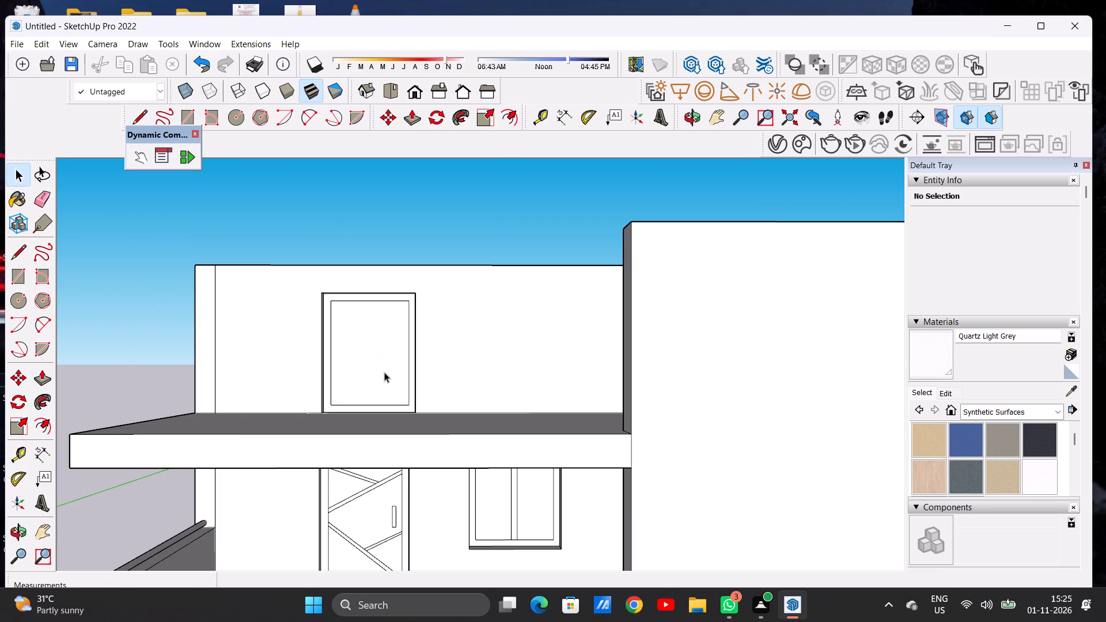
{"action": "key", "text": "l"}
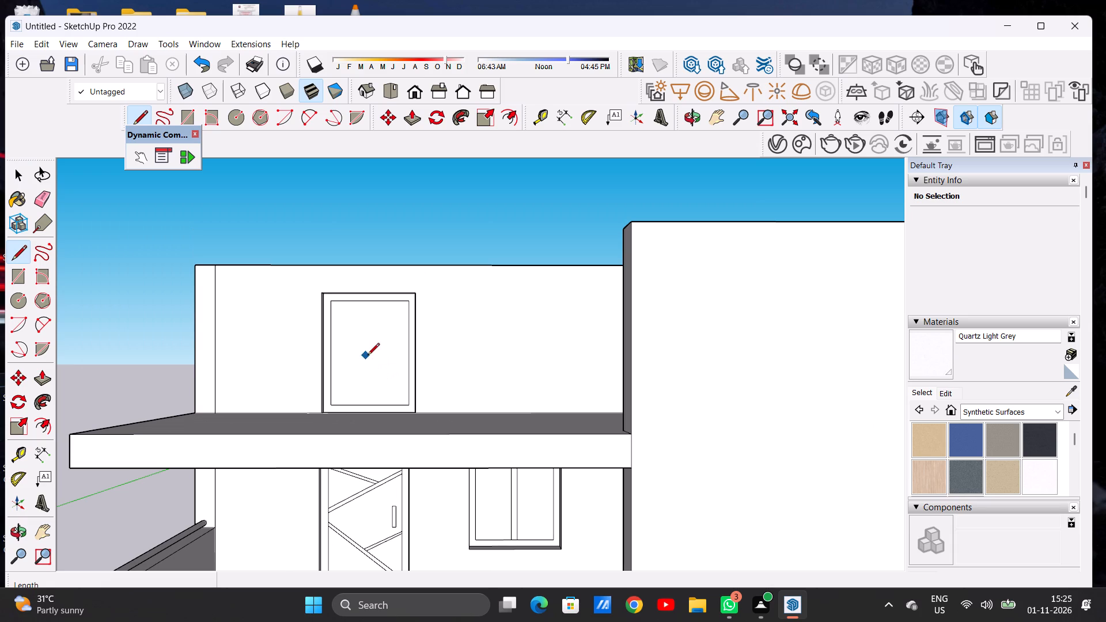
{"action": "scroll", "coordinate": [333, 358], "scroll_direction": "up", "scroll_amount": 4}
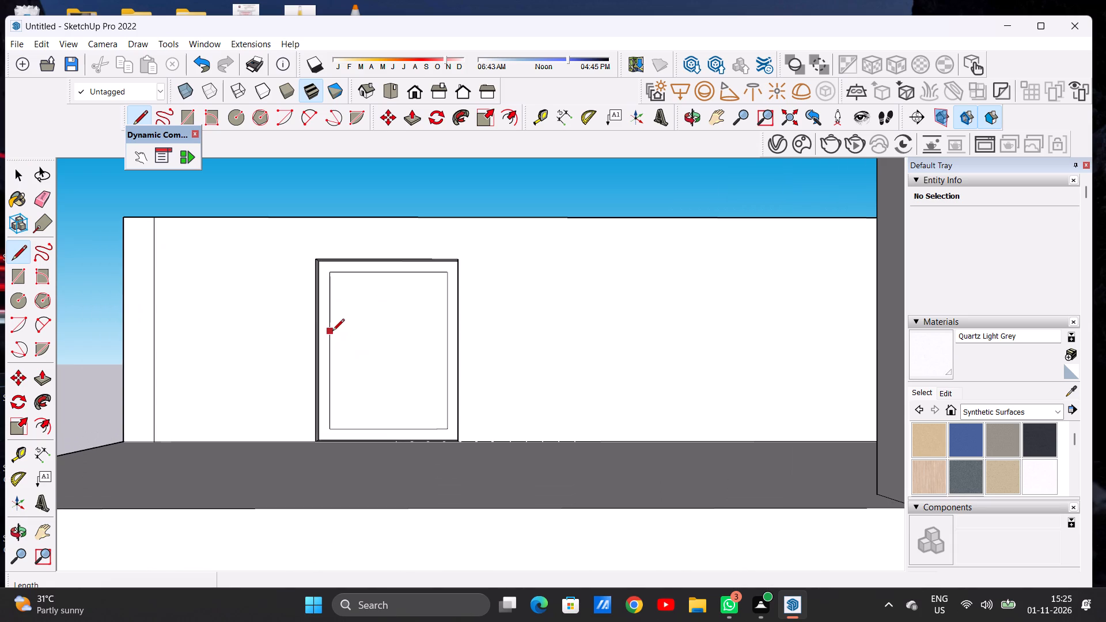
{"action": "left_click", "coordinate": [332, 332]}
{"action": "scroll", "coordinate": [395, 304], "scroll_direction": "down", "scroll_amount": 7}
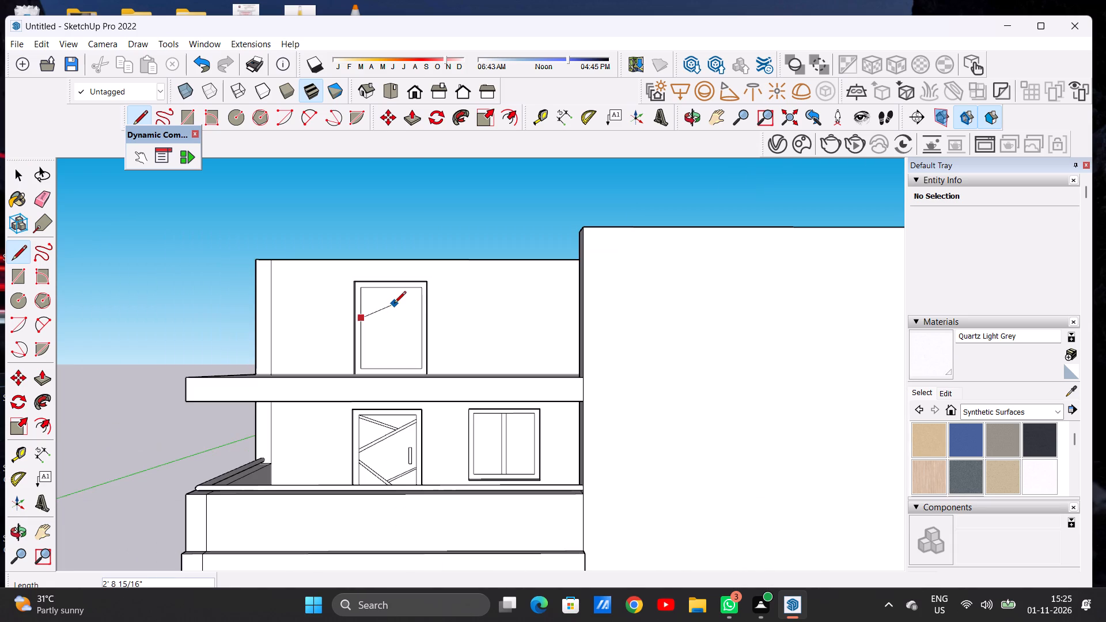
{"action": "scroll", "coordinate": [420, 296], "scroll_direction": "up", "scroll_amount": 6}
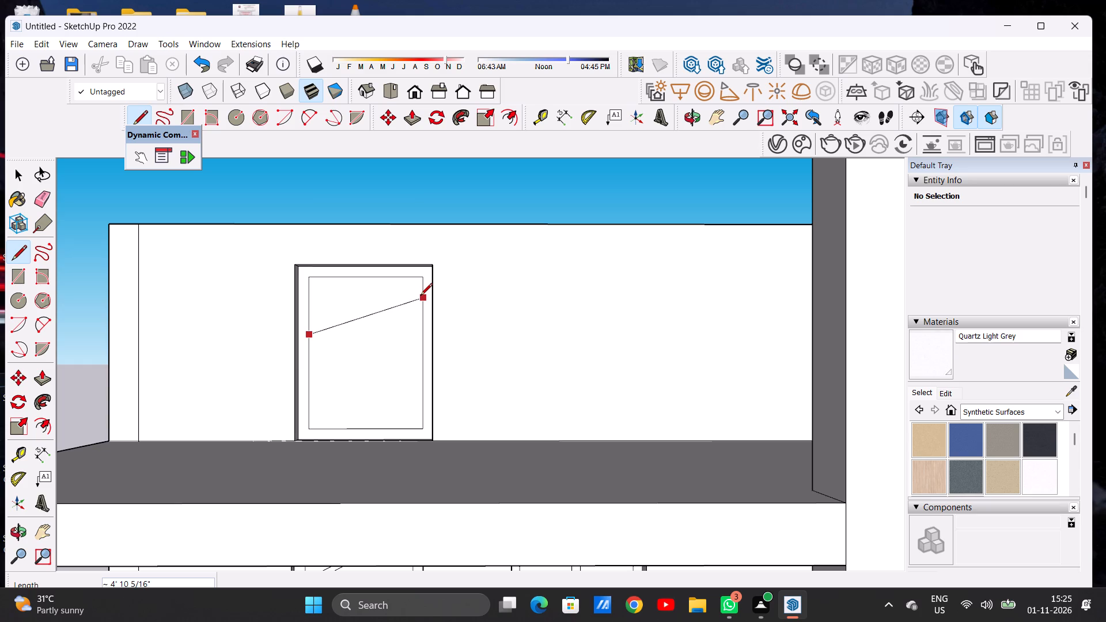
{"action": "left_click", "coordinate": [419, 295]}
{"action": "scroll", "coordinate": [375, 306], "scroll_direction": "down", "scroll_amount": 4}
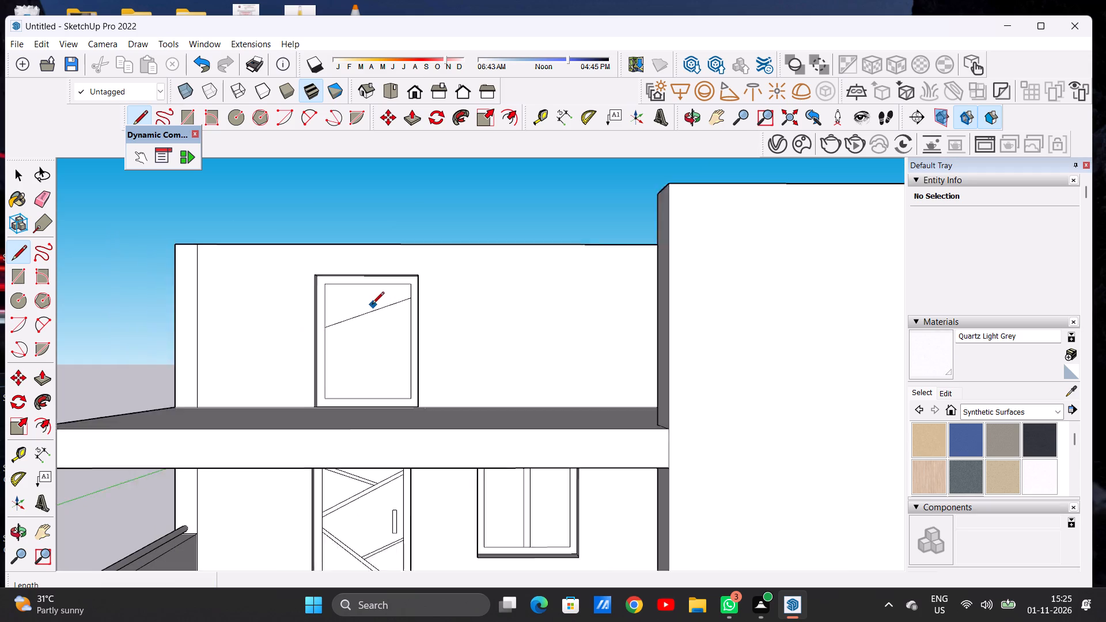
{"action": "scroll", "coordinate": [388, 331], "scroll_direction": "up", "scroll_amount": 6}
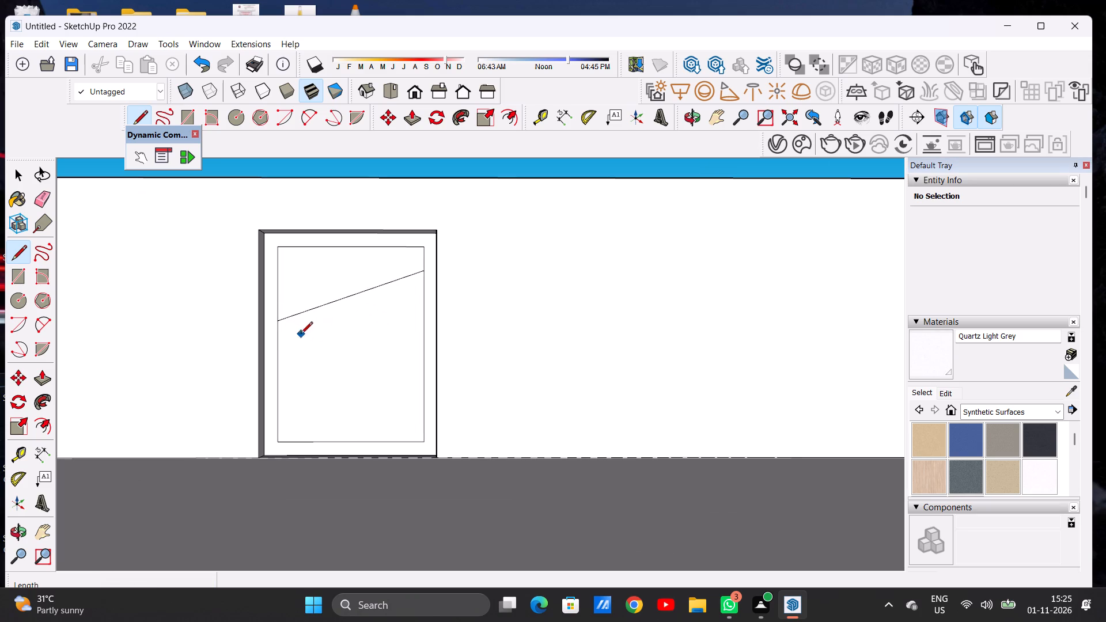
{"action": "left_click", "coordinate": [279, 333]}
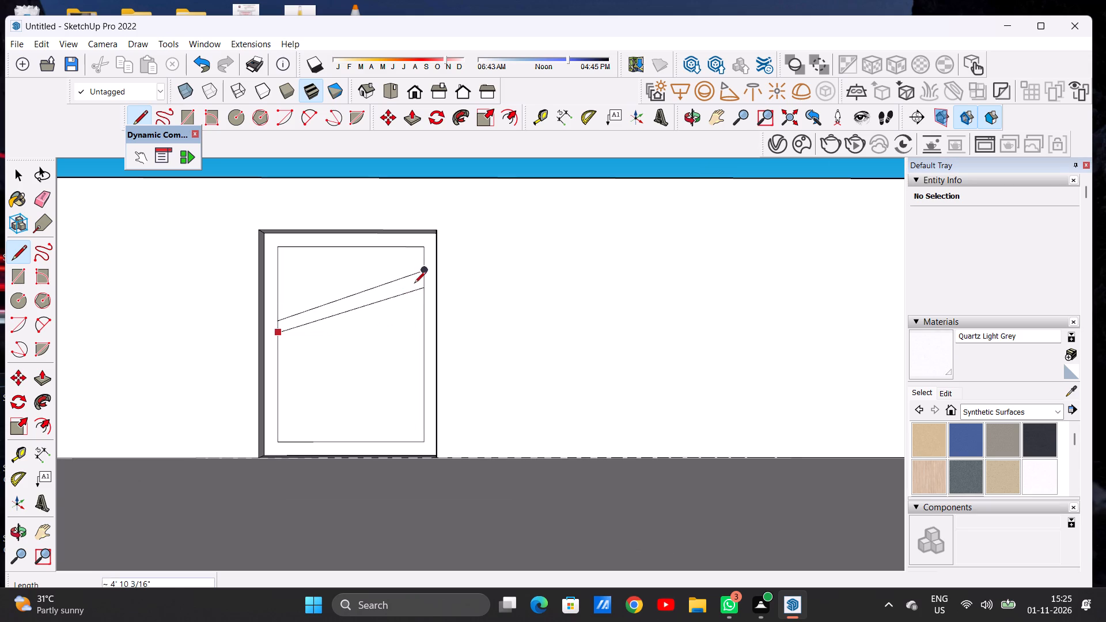
{"action": "scroll", "coordinate": [422, 279], "scroll_direction": "up", "scroll_amount": 6}
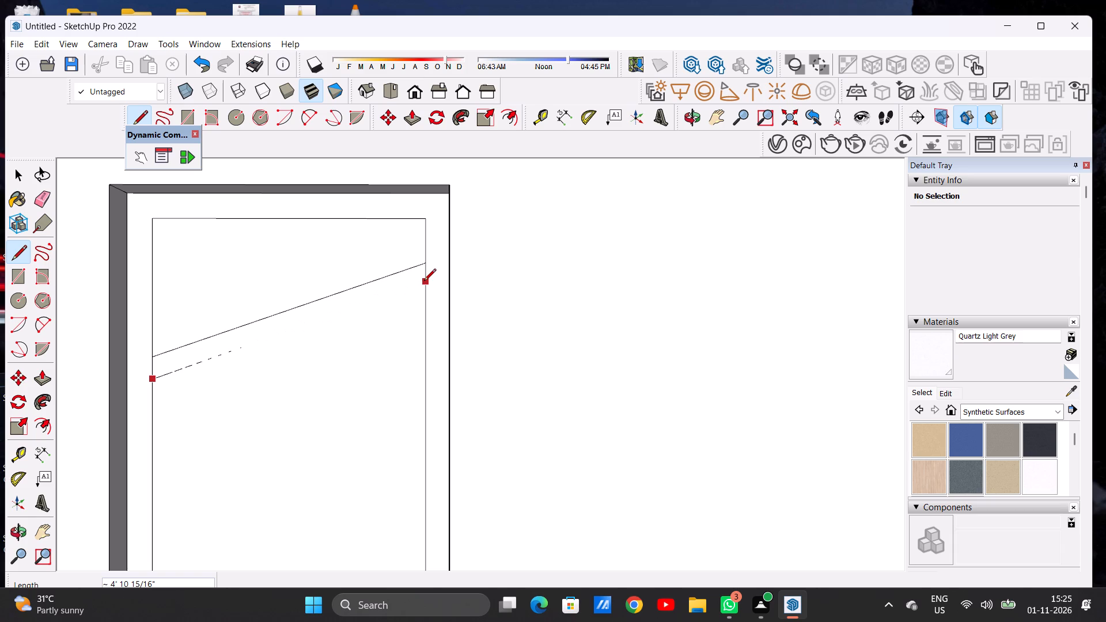
{"action": "left_click", "coordinate": [424, 279]}
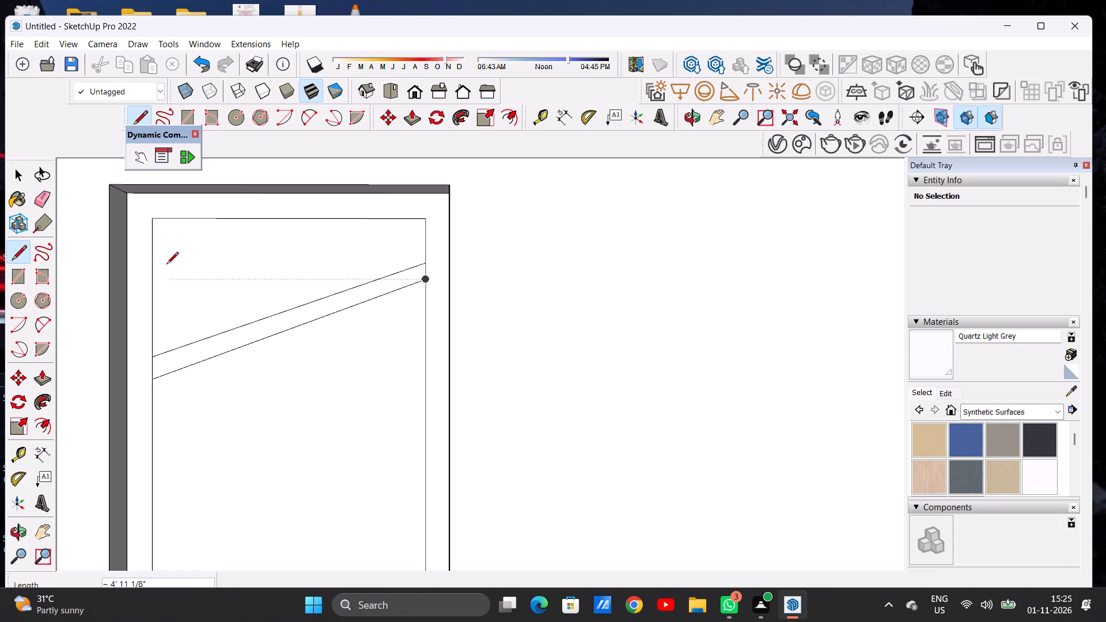
Draw two lines, about 2' 9 9/16" and 3' 1 3/8" long, sloping from the panel's upper left corner area down to the rising strip.
{"action": "left_click", "coordinate": [150, 240]}
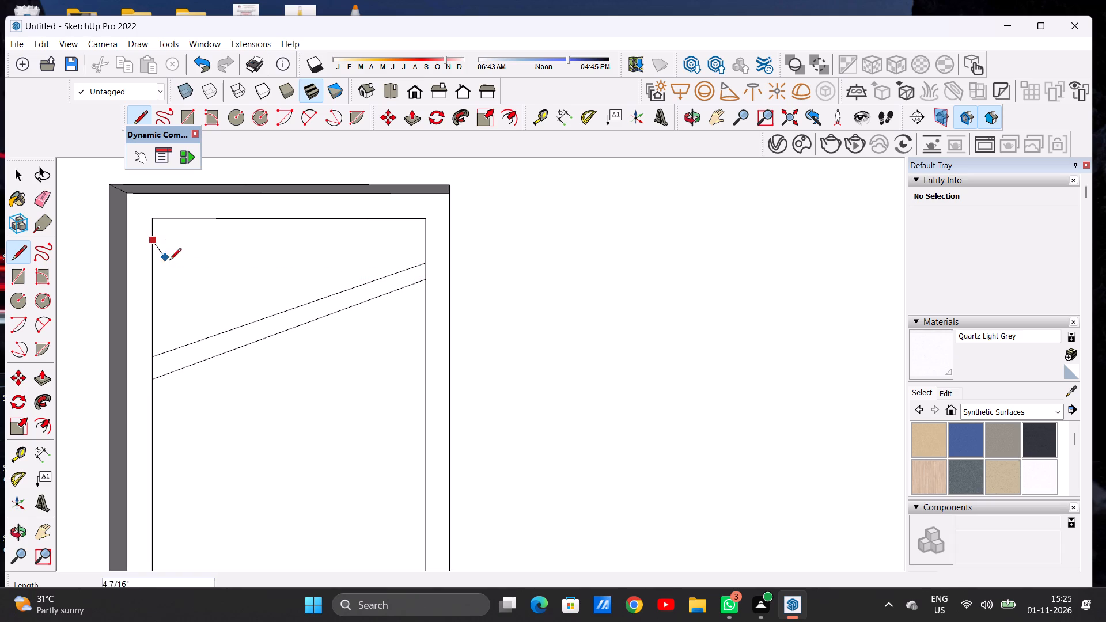
{"action": "left_click", "coordinate": [304, 302]}
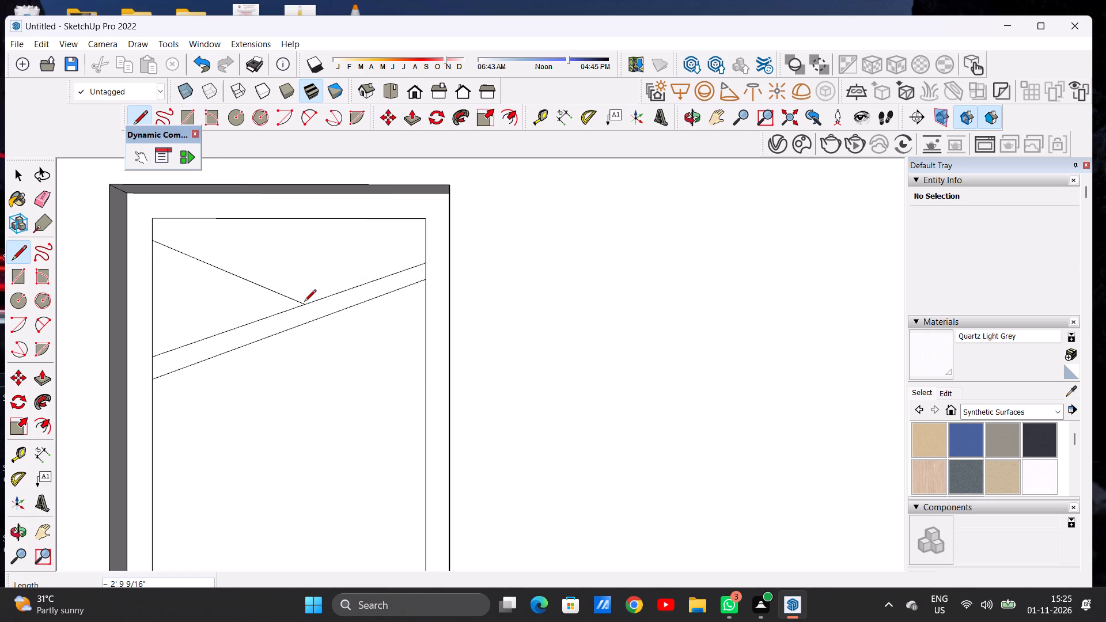
{"action": "left_click", "coordinate": [154, 221]}
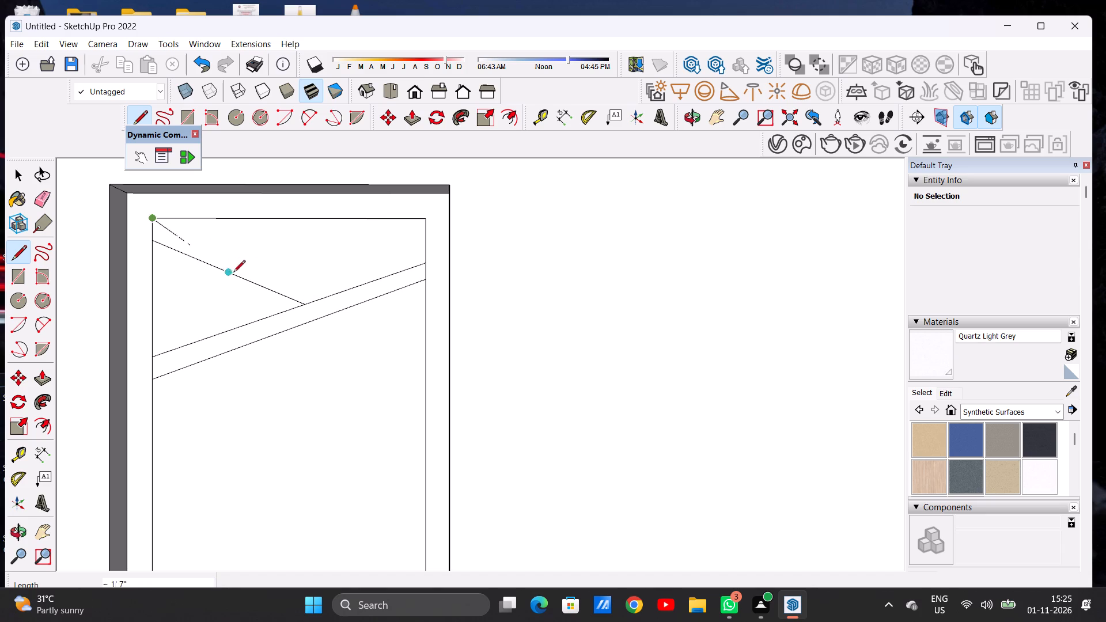
{"action": "left_click", "coordinate": [316, 298]}
Draw two lines, about 4' 10 1/2" and 5' 6 7/8" long, descending from the panel's left edge to its bottom right corner area.
{"action": "scroll", "coordinate": [294, 253], "scroll_direction": "down", "scroll_amount": 14}
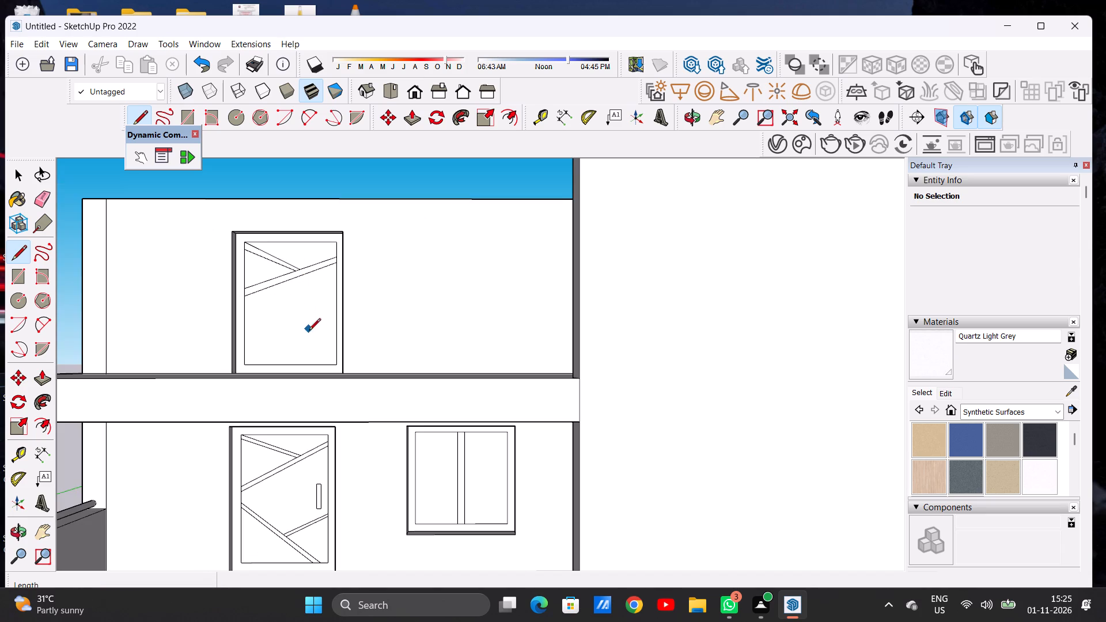
{"action": "scroll", "coordinate": [312, 367], "scroll_direction": "up", "scroll_amount": 3}
{"action": "scroll", "coordinate": [310, 361], "scroll_direction": "down", "scroll_amount": 3}
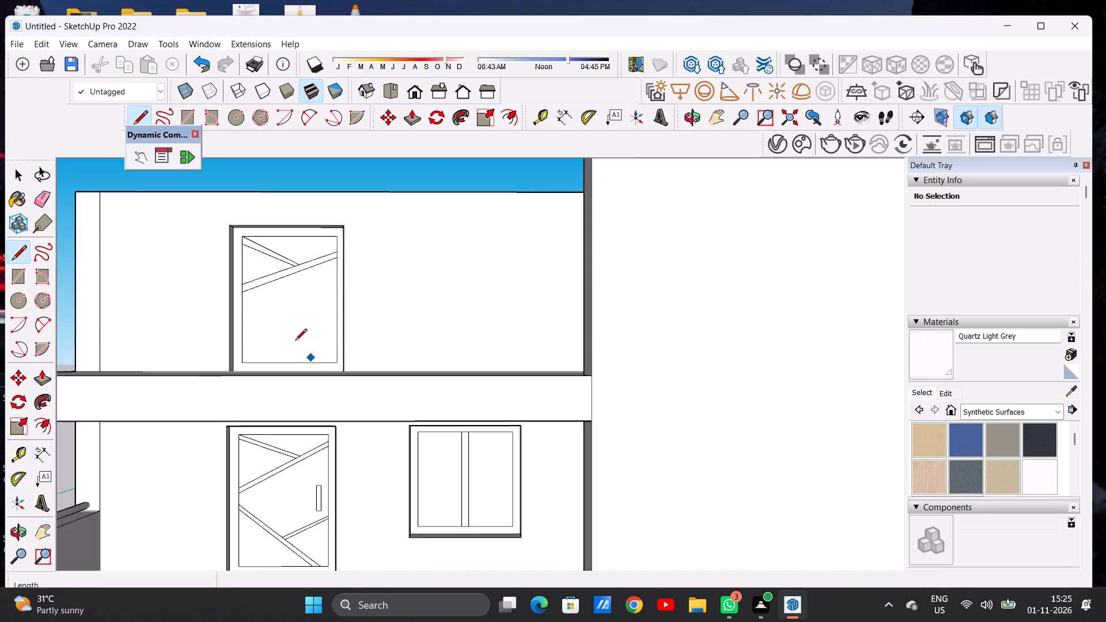
{"action": "scroll", "coordinate": [252, 313], "scroll_direction": "up", "scroll_amount": 1}
{"action": "scroll", "coordinate": [252, 313], "scroll_direction": "down", "scroll_amount": 1}
{"action": "scroll", "coordinate": [252, 313], "scroll_direction": "up", "scroll_amount": 5}
{"action": "left_click", "coordinate": [233, 301]}
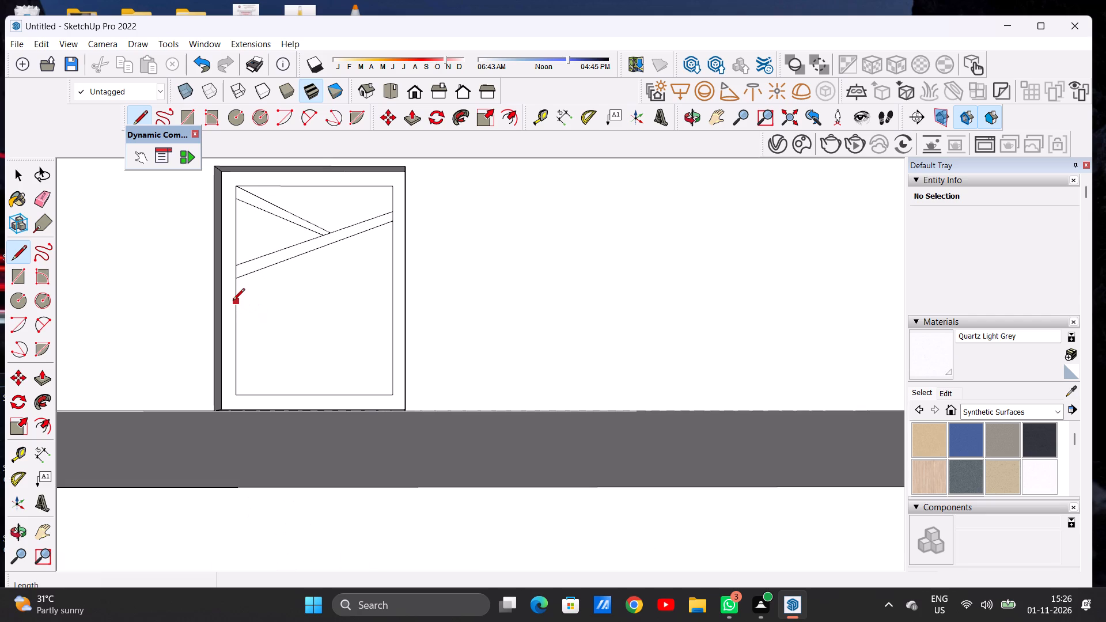
{"action": "scroll", "coordinate": [306, 332], "scroll_direction": "down", "scroll_amount": 6}
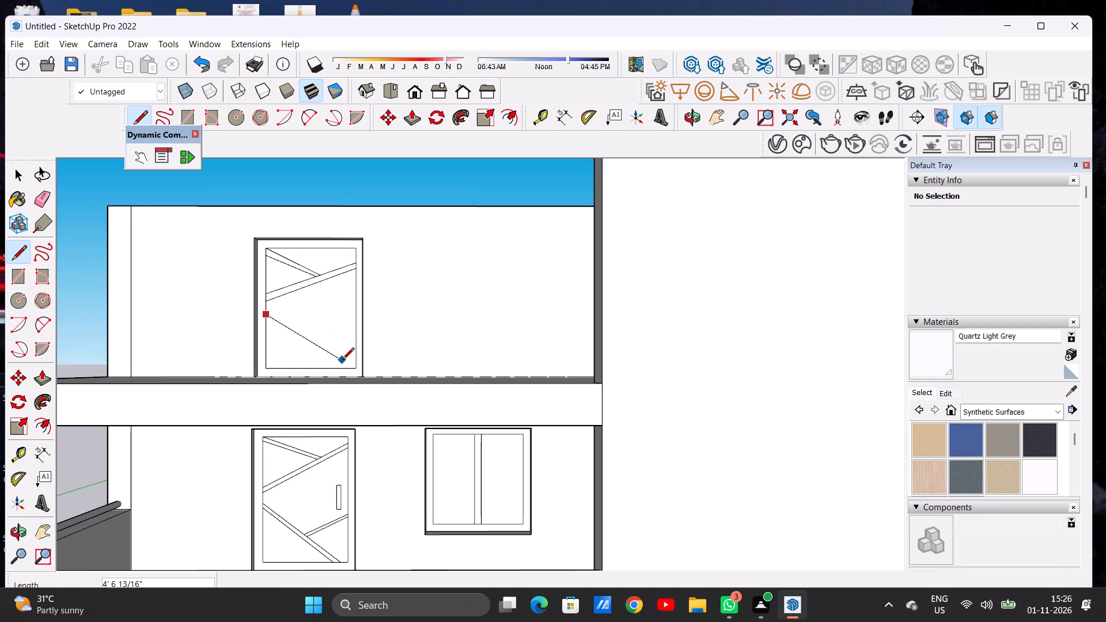
{"action": "scroll", "coordinate": [334, 339], "scroll_direction": "down", "scroll_amount": 3}
{"action": "scroll", "coordinate": [334, 350], "scroll_direction": "up", "scroll_amount": 10}
{"action": "scroll", "coordinate": [337, 362], "scroll_direction": "down", "scroll_amount": 1}
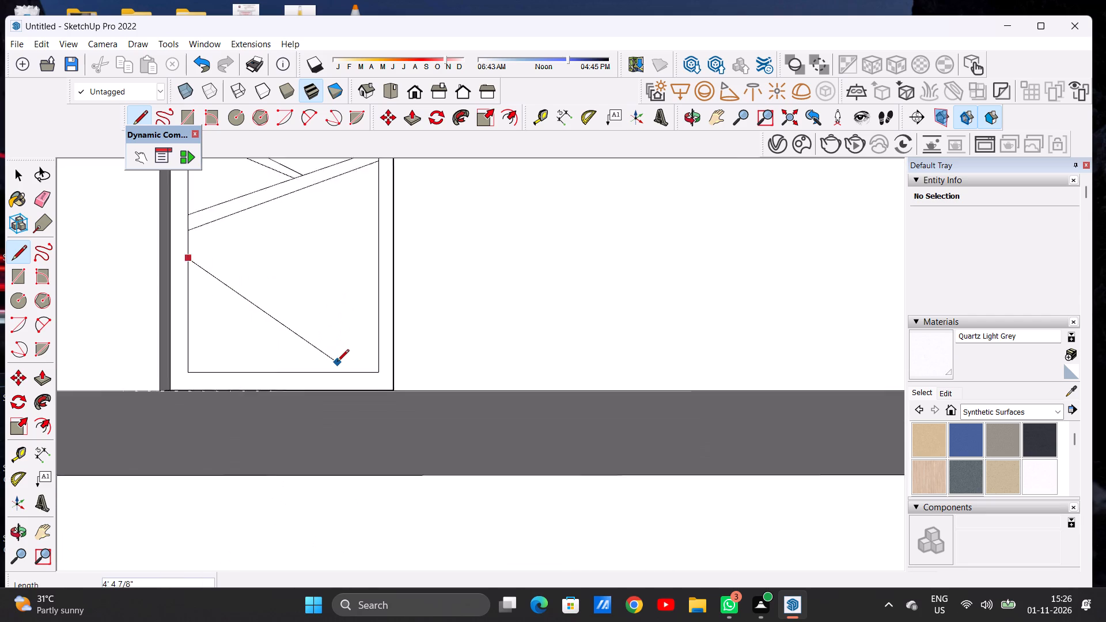
{"action": "scroll", "coordinate": [337, 362], "scroll_direction": "up", "scroll_amount": 1}
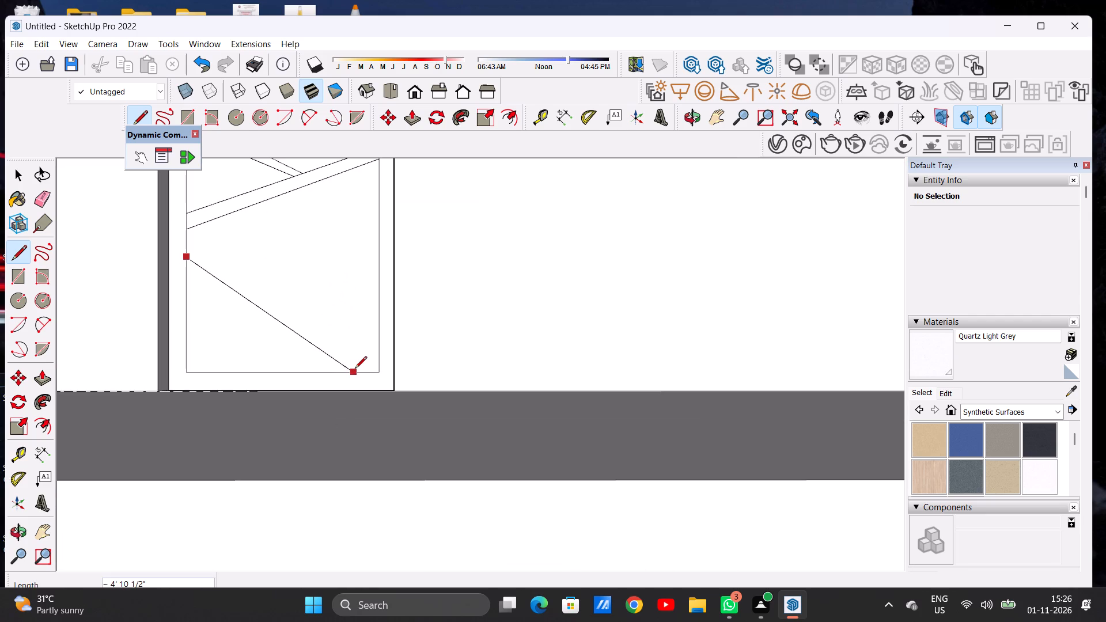
{"action": "left_click", "coordinate": [353, 371]}
{"action": "left_click", "coordinate": [187, 245]}
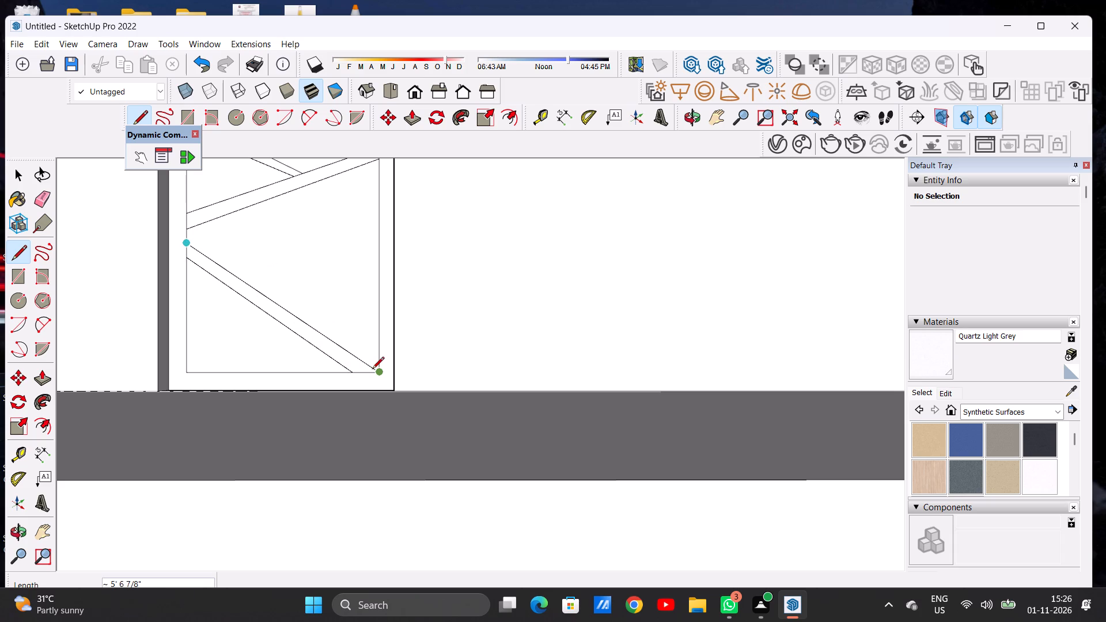
{"action": "left_click", "coordinate": [372, 371]}
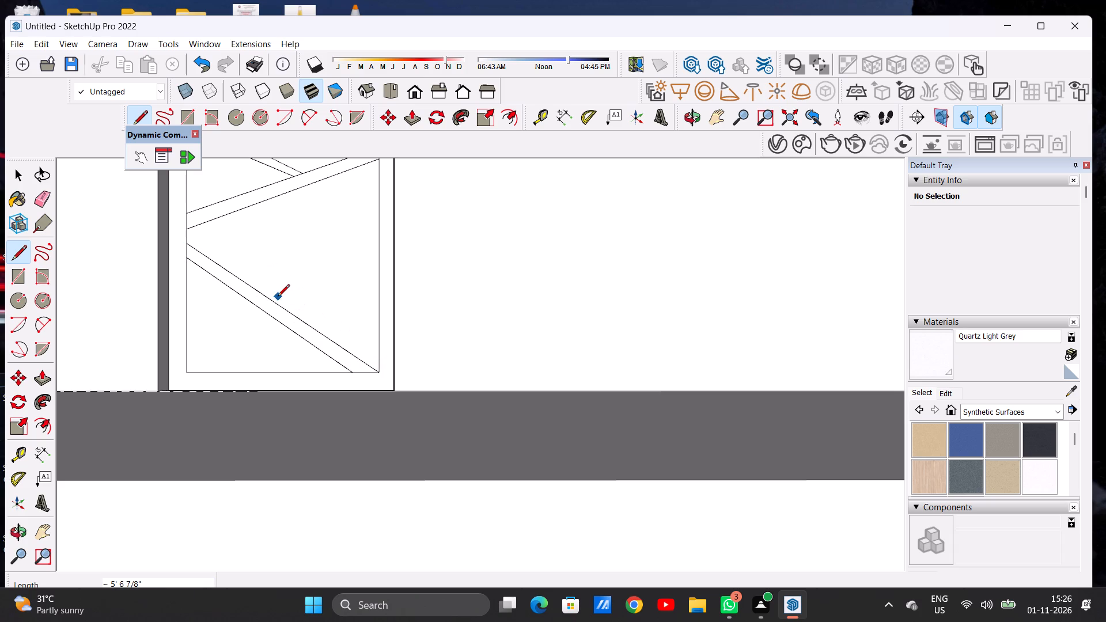
Draw two lines, about 3' 4 3/4" and 3' 7/8" long, between the descending strip and the door panel's right edge.
{"action": "left_click", "coordinate": [276, 298]}
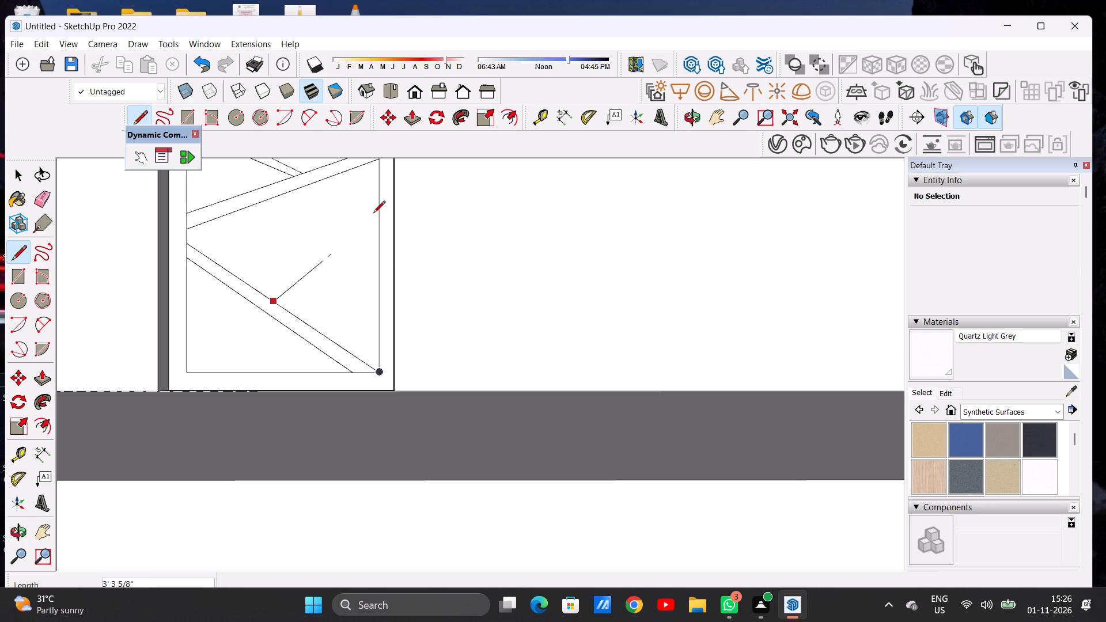
{"action": "left_click", "coordinate": [377, 208]}
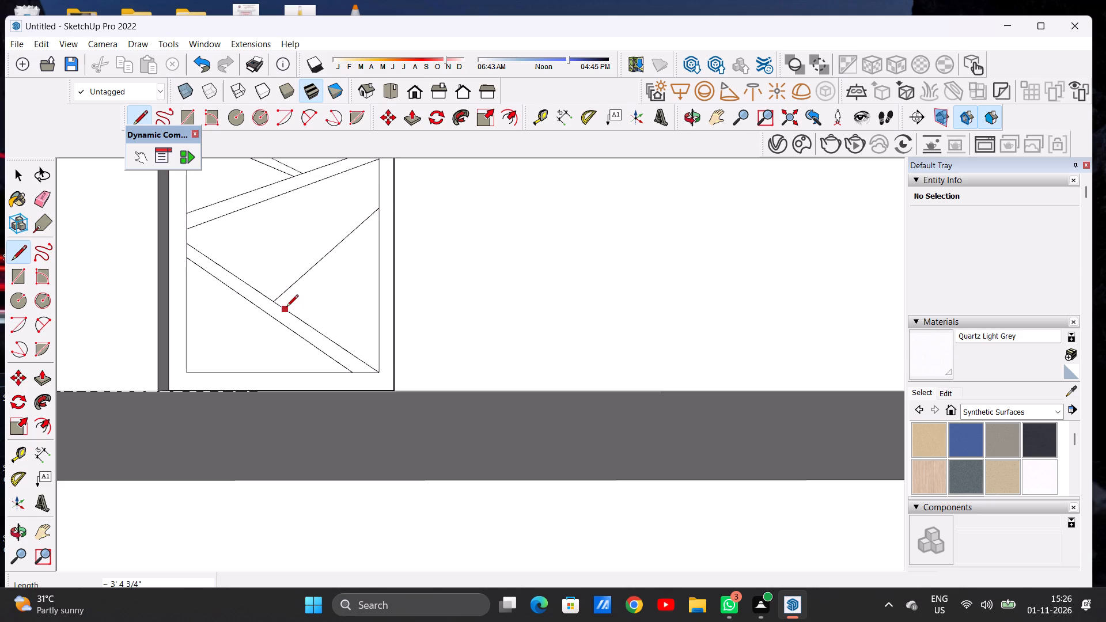
{"action": "left_click", "coordinate": [286, 308]}
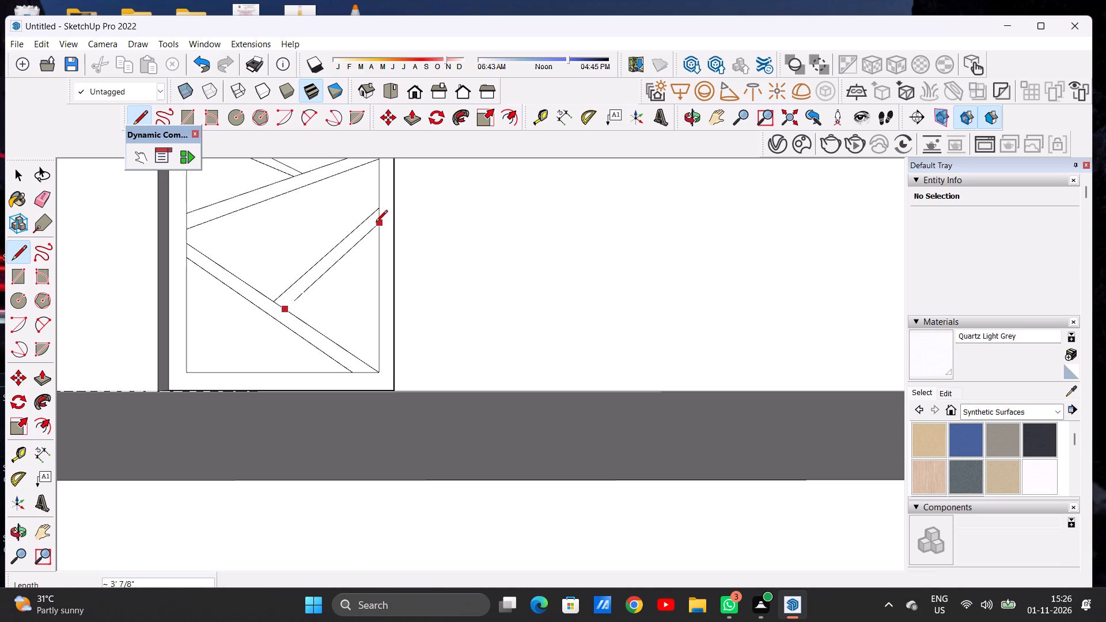
{"action": "left_click", "coordinate": [376, 223]}
{"action": "key", "text": "space"}
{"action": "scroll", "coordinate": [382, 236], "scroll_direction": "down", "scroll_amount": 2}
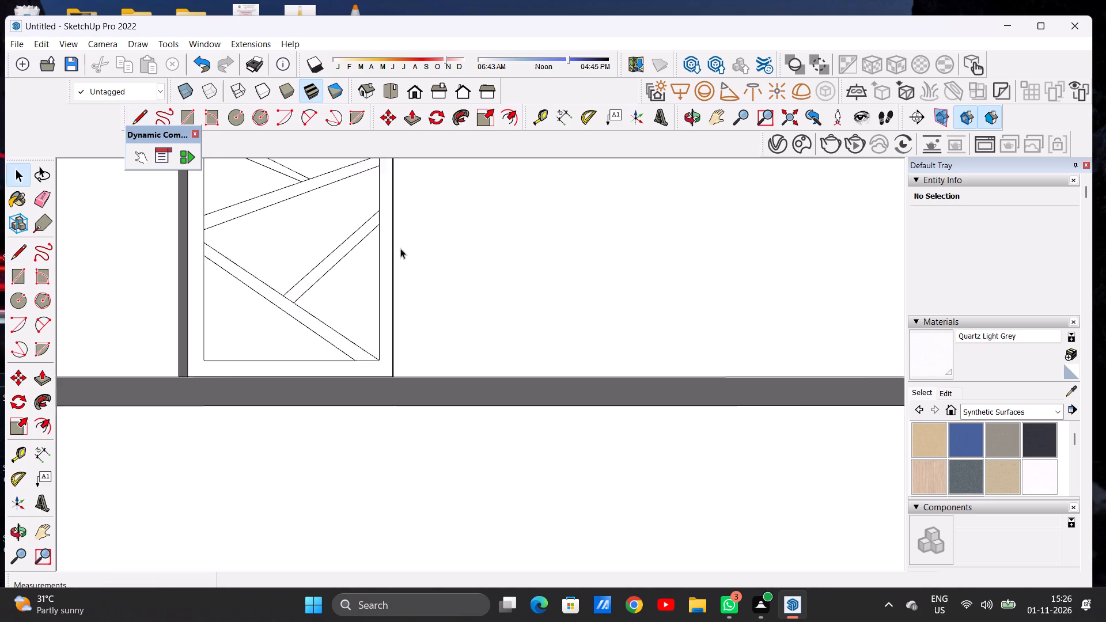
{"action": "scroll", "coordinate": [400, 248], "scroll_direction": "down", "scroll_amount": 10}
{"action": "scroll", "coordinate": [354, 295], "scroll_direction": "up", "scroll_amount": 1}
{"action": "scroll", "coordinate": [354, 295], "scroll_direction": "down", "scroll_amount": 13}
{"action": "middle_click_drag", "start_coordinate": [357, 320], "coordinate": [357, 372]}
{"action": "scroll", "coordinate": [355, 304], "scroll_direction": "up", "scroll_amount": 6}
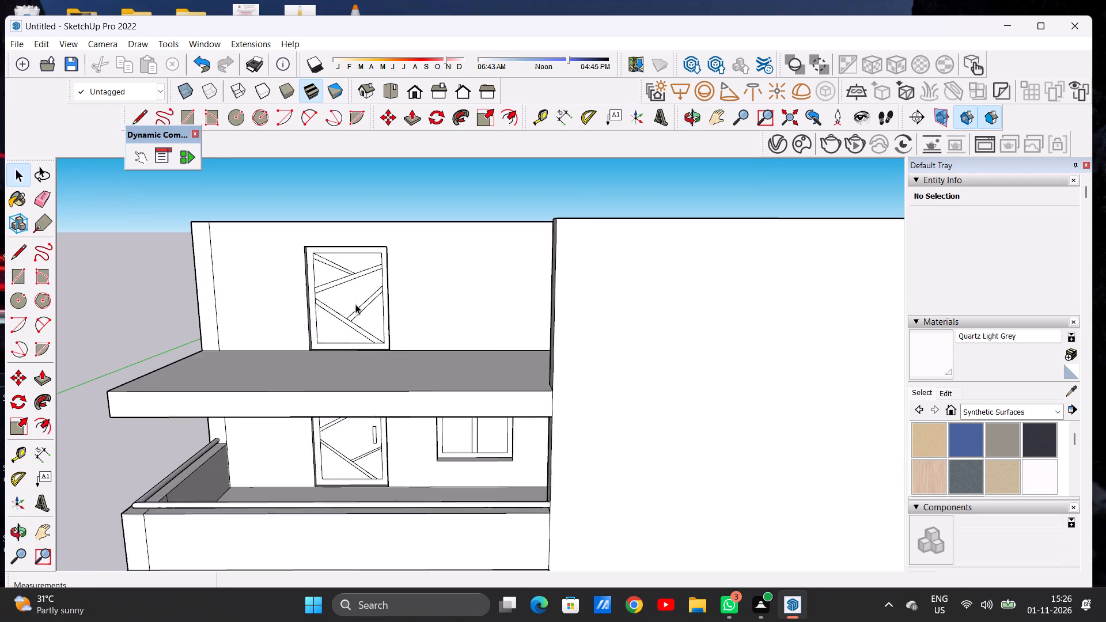
Compare the strip pattern on the top-storey door with the doors on the floors below.
{"action": "scroll", "coordinate": [355, 304], "scroll_direction": "up", "scroll_amount": 2}
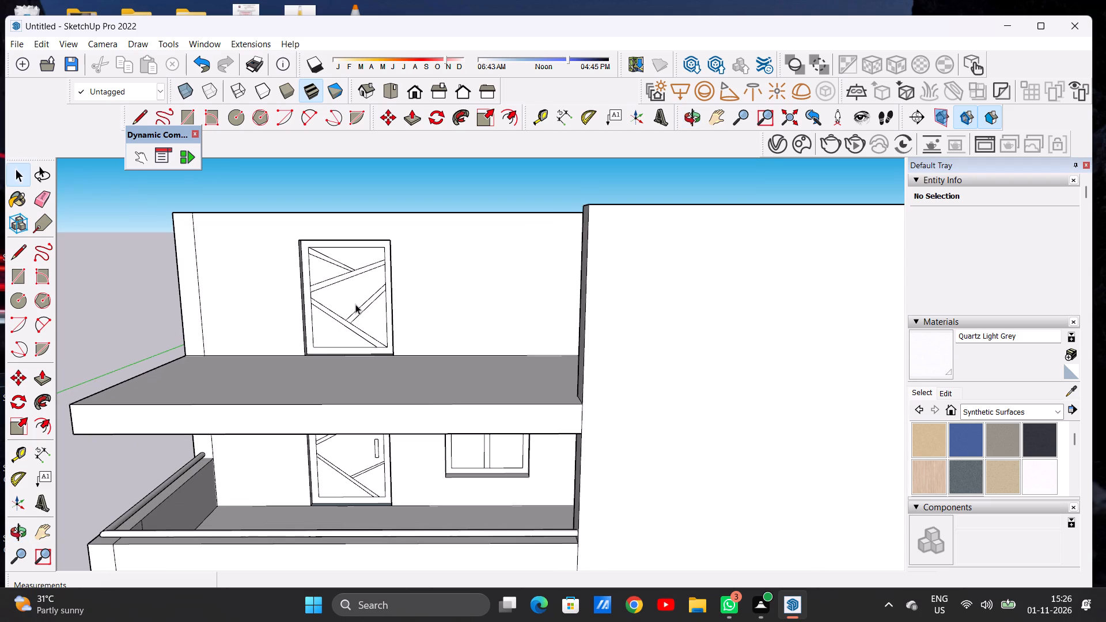
{"action": "scroll", "coordinate": [361, 309], "scroll_direction": "down", "scroll_amount": 10}
{"action": "middle_click_drag", "start_coordinate": [370, 337], "coordinate": [370, 316]}
{"action": "scroll", "coordinate": [370, 316], "scroll_direction": "up", "scroll_amount": 3}
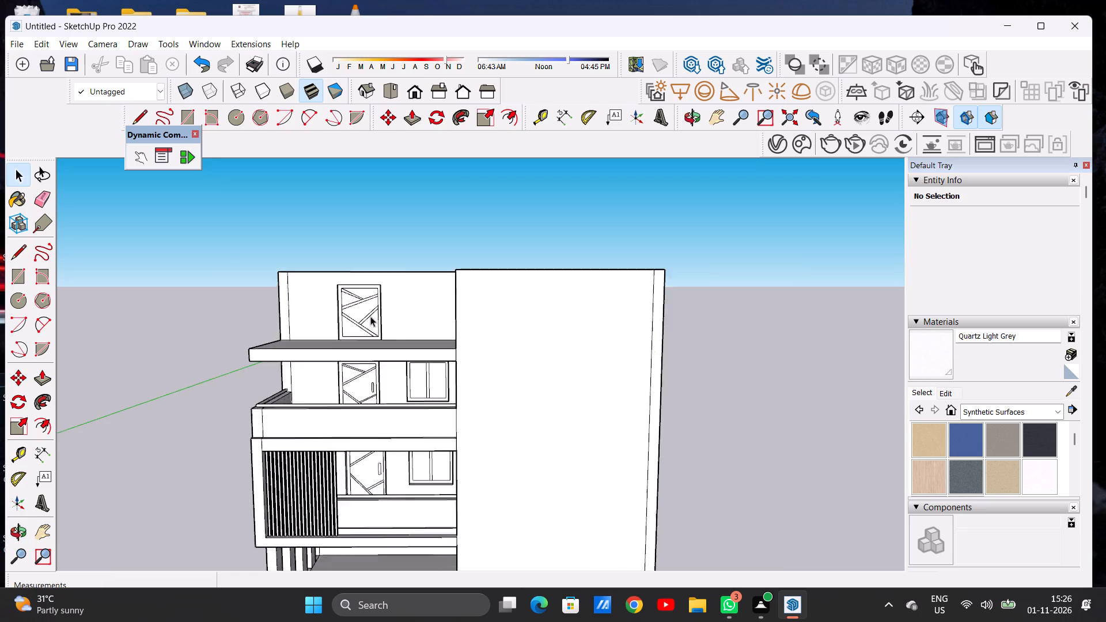
{"action": "scroll", "coordinate": [370, 316], "scroll_direction": "up", "scroll_amount": 10}
{"action": "middle_click_drag", "start_coordinate": [382, 305], "coordinate": [323, 302]}
{"action": "middle_click_drag", "start_coordinate": [312, 301], "coordinate": [385, 297]}
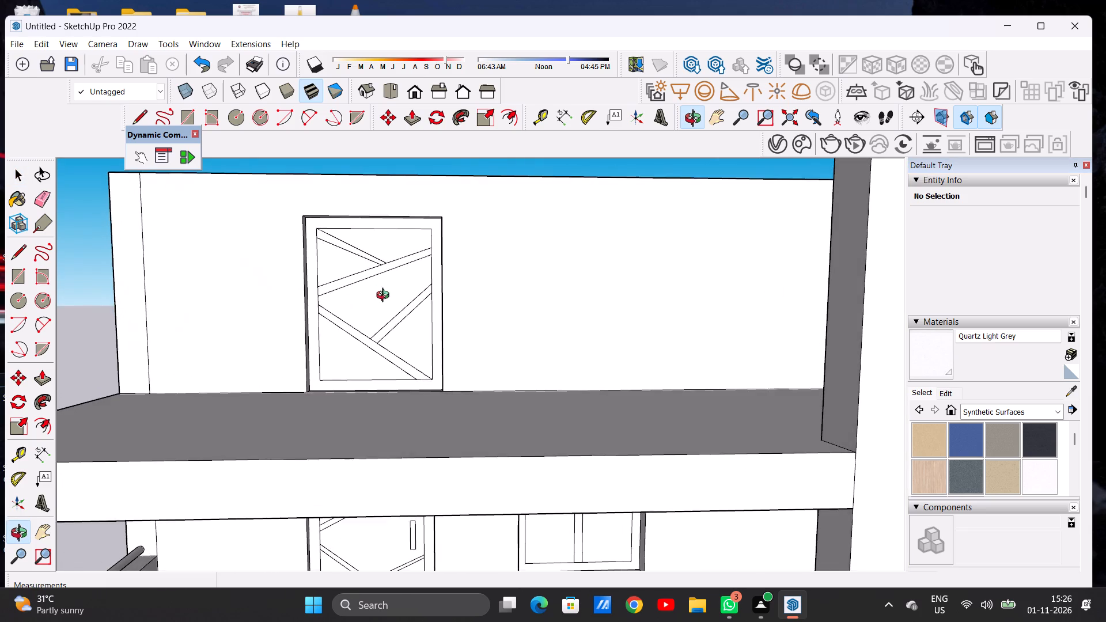
{"action": "middle_click_drag", "start_coordinate": [385, 297], "coordinate": [387, 306]}
{"action": "scroll", "coordinate": [391, 287], "scroll_direction": "down", "scroll_amount": 9}
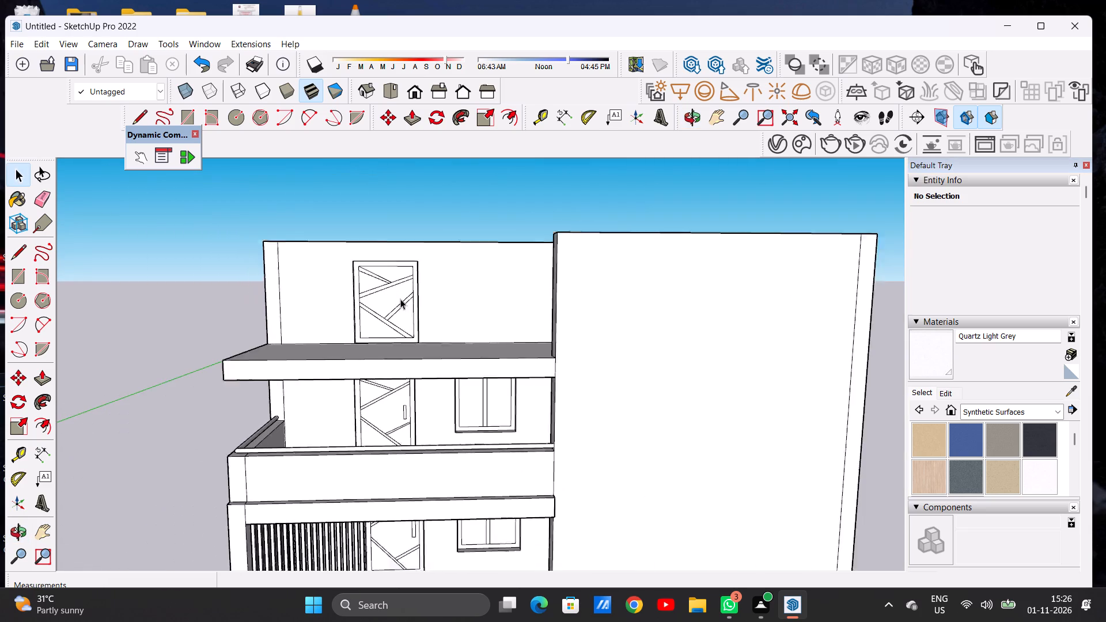
{"action": "scroll", "coordinate": [400, 299], "scroll_direction": "down", "scroll_amount": 2}
{"action": "middle_click_drag", "start_coordinate": [408, 325], "coordinate": [404, 317]}
{"action": "scroll", "coordinate": [410, 316], "scroll_direction": "up", "scroll_amount": 7}
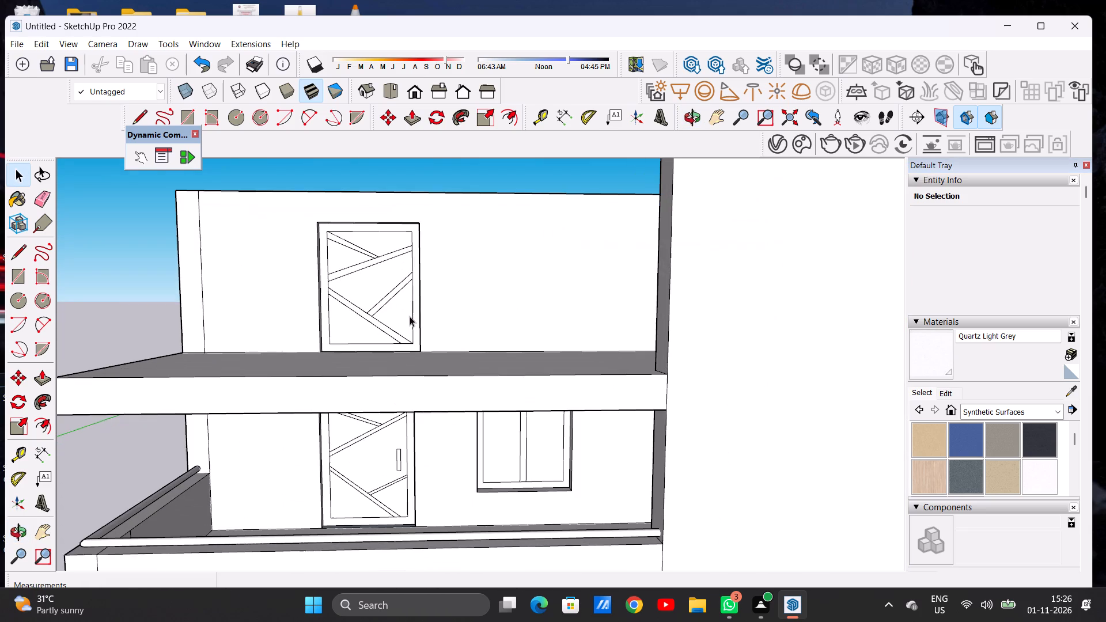
{"action": "scroll", "coordinate": [357, 312], "scroll_direction": "up", "scroll_amount": 1}
{"action": "scroll", "coordinate": [357, 312], "scroll_direction": "down", "scroll_amount": 6}
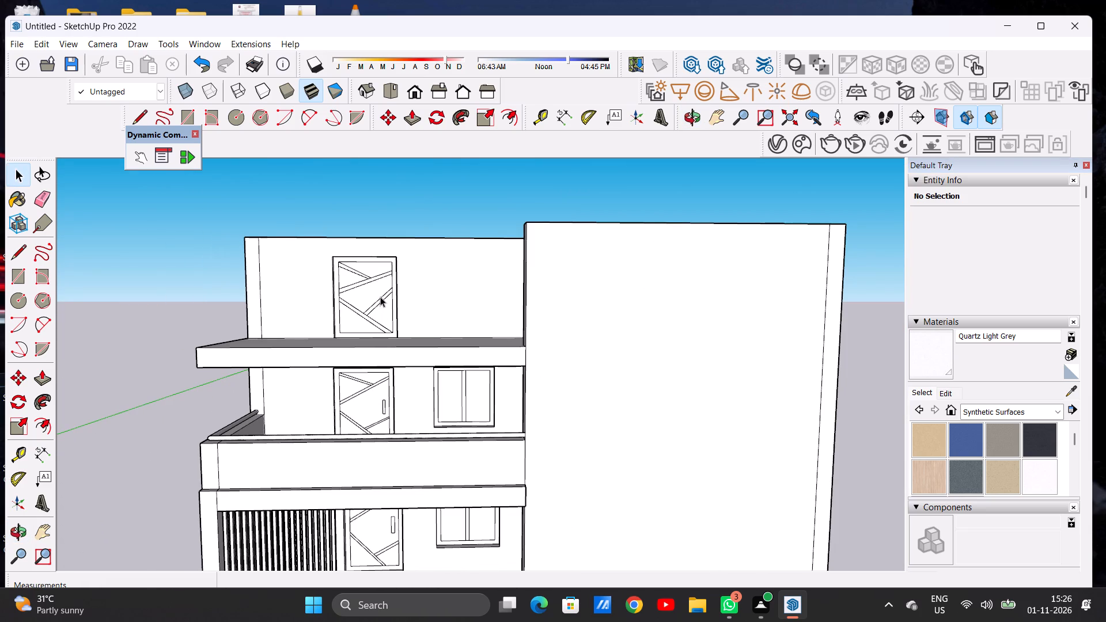
{"action": "scroll", "coordinate": [384, 318], "scroll_direction": "up", "scroll_amount": 1}
{"action": "scroll", "coordinate": [384, 318], "scroll_direction": "down", "scroll_amount": 1}
{"action": "scroll", "coordinate": [384, 318], "scroll_direction": "up", "scroll_amount": 5}
{"action": "scroll", "coordinate": [378, 309], "scroll_direction": "down", "scroll_amount": 1}
Erase the two lines of the steep strip between the long descending strip and the top-storey door panel's right edge.
{"action": "scroll", "coordinate": [378, 309], "scroll_direction": "up", "scroll_amount": 6}
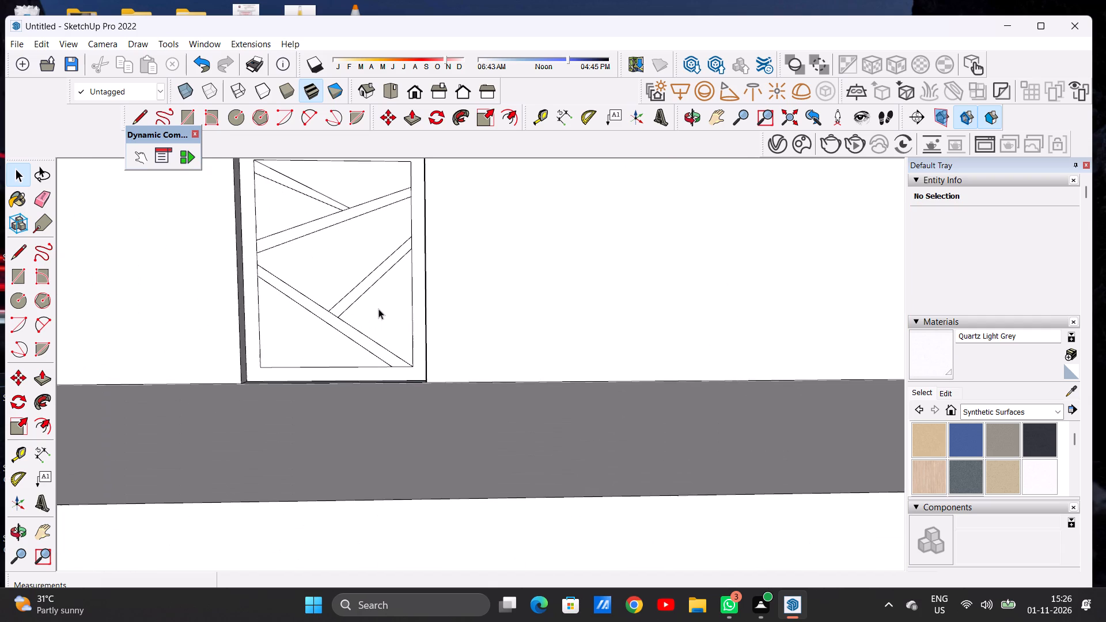
{"action": "key", "text": "e"}
{"action": "left_click_drag", "start_coordinate": [372, 268], "coordinate": [387, 278]}
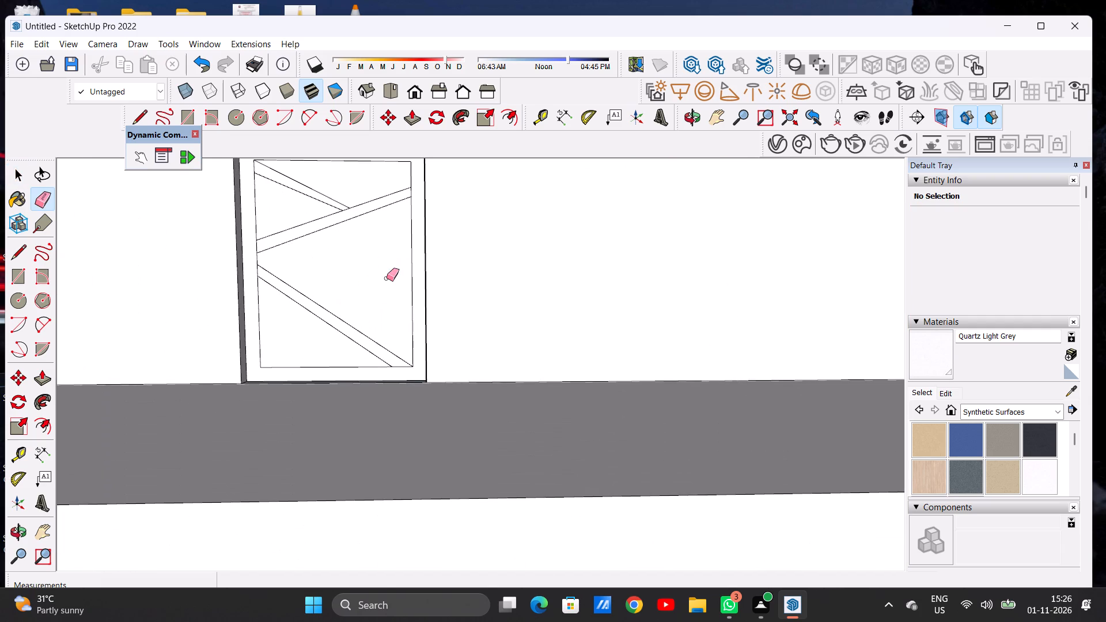
Draw two lines, about 2' 3 1/8" and 2' 1/8" long, rising gently from the long descending strip to the door panel's right edge.
{"action": "key", "text": "l"}
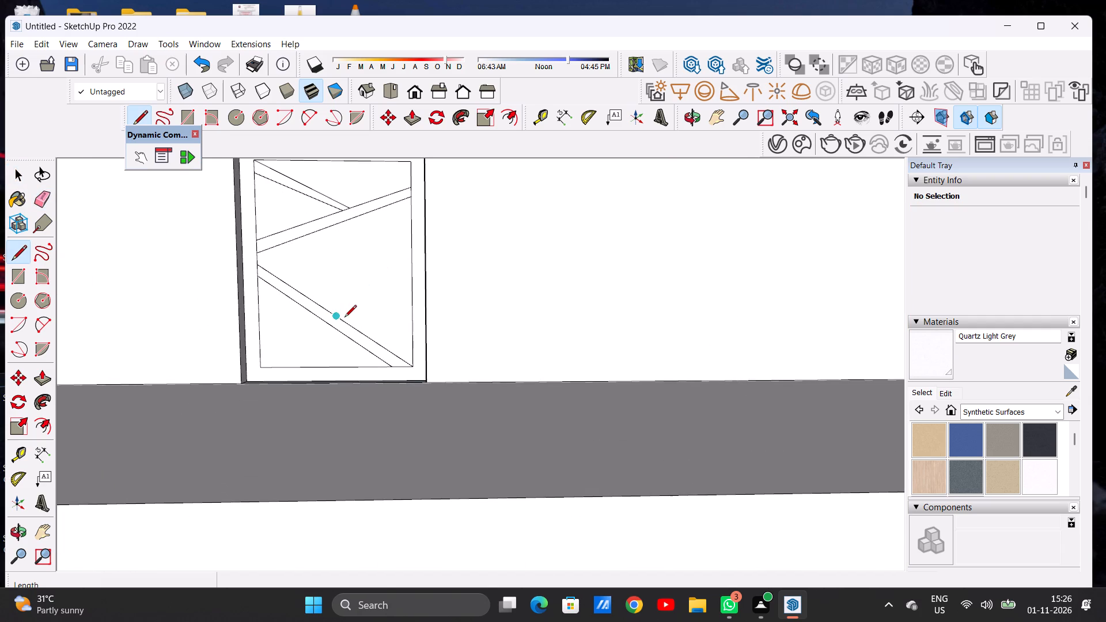
{"action": "left_click", "coordinate": [344, 318]}
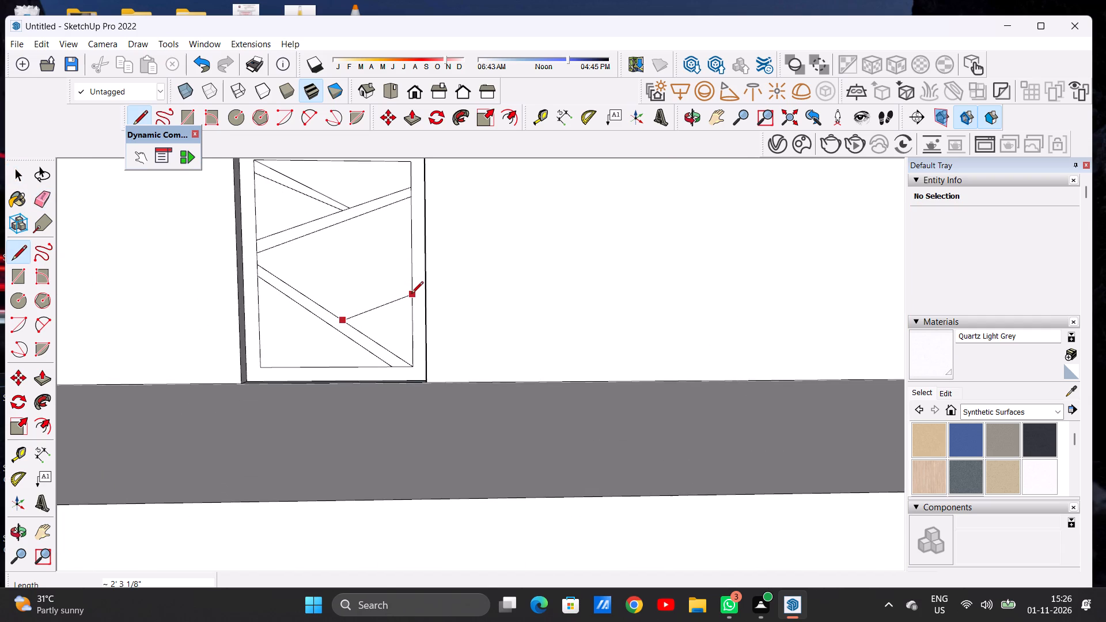
{"action": "left_click", "coordinate": [411, 294]}
{"action": "scroll", "coordinate": [414, 318], "scroll_direction": "up", "scroll_amount": 3}
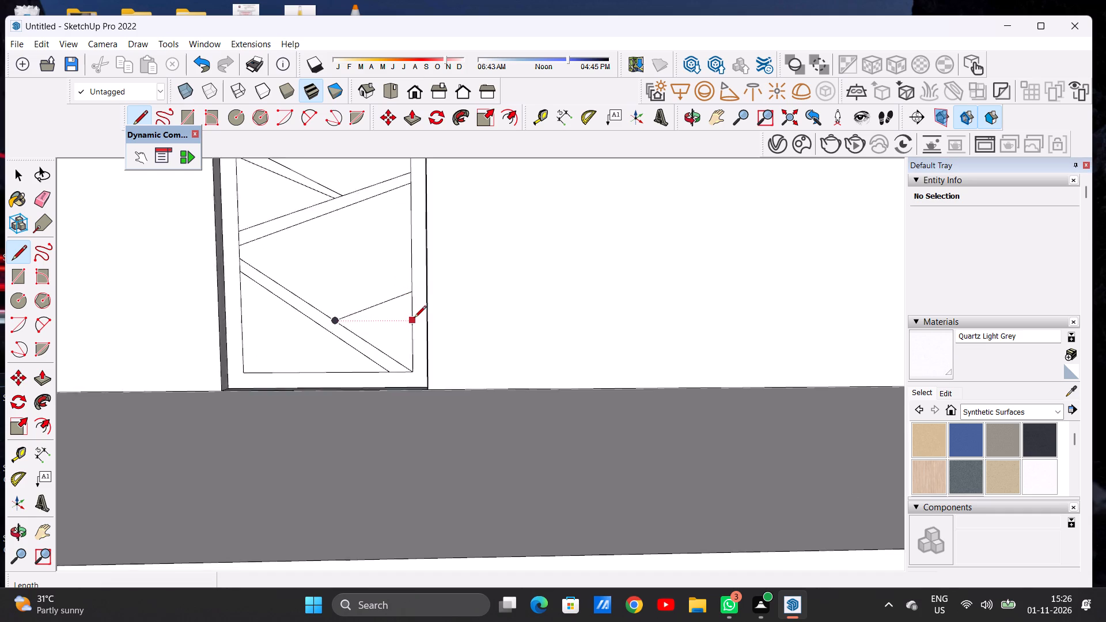
{"action": "scroll", "coordinate": [414, 318], "scroll_direction": "up", "scroll_amount": 4}
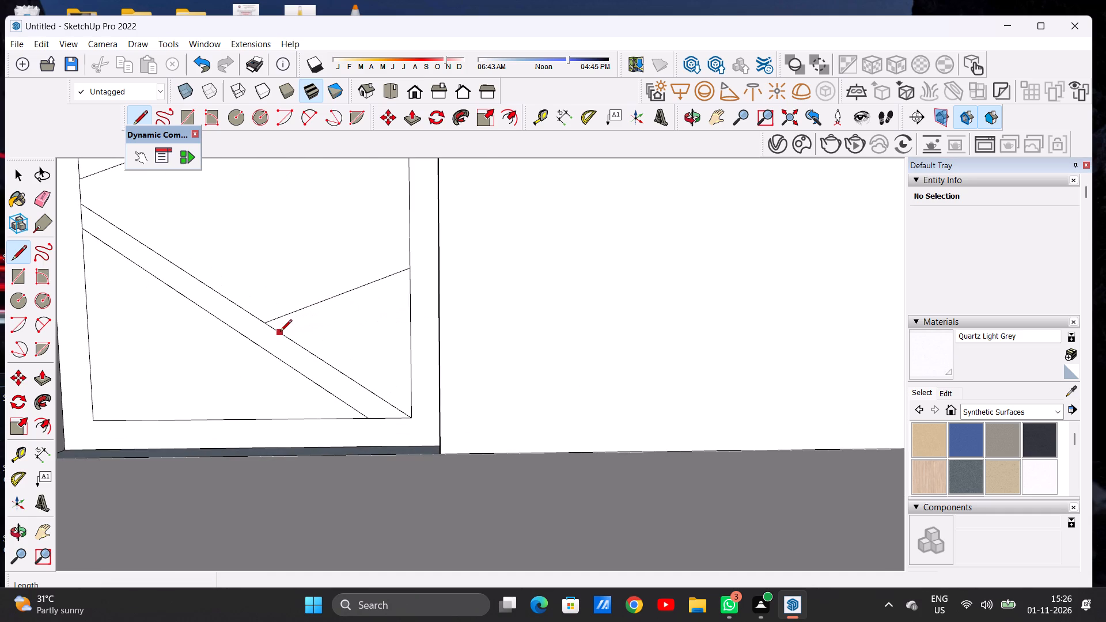
{"action": "left_click", "coordinate": [280, 332]}
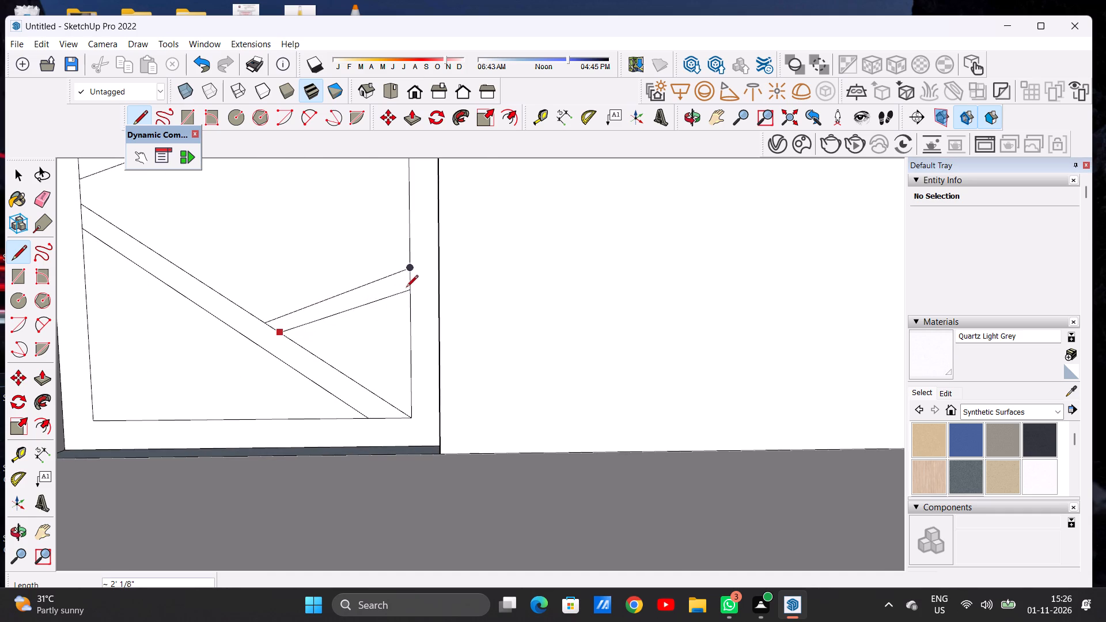
{"action": "left_click", "coordinate": [408, 283]}
{"action": "key", "text": "space"}
Draw a vertical handle rectangle, about 1' 3 11/16" by 2 3/4", near the right side of the top-storey door panel, between the strips.
{"action": "scroll", "coordinate": [407, 325], "scroll_direction": "down", "scroll_amount": 2}
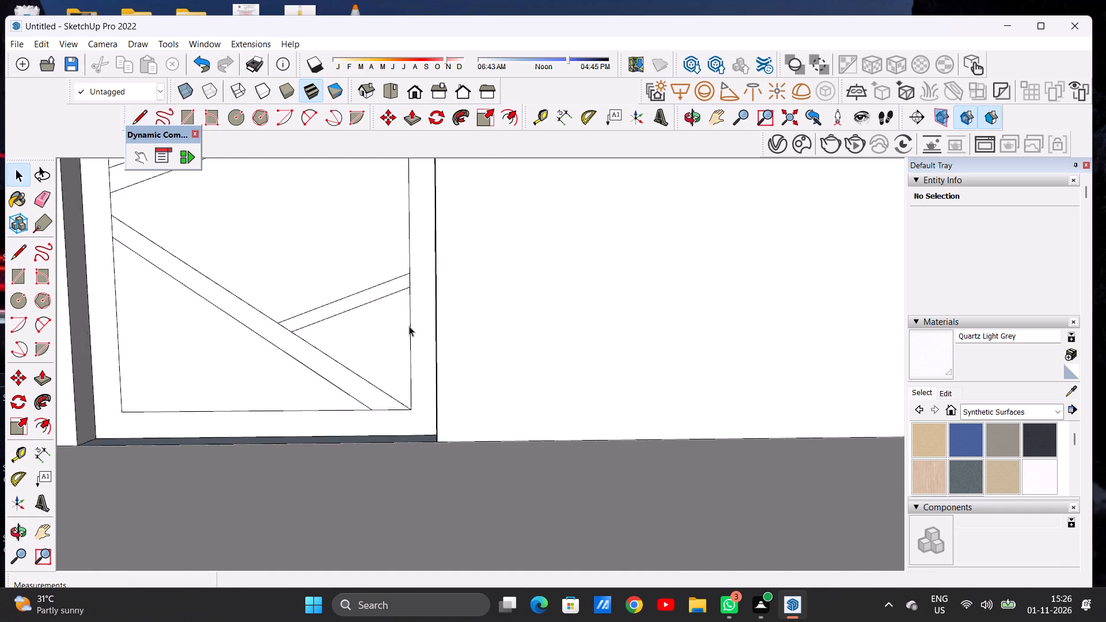
{"action": "scroll", "coordinate": [409, 326], "scroll_direction": "down", "scroll_amount": 18}
{"action": "middle_click_drag", "start_coordinate": [387, 316], "coordinate": [388, 304]}
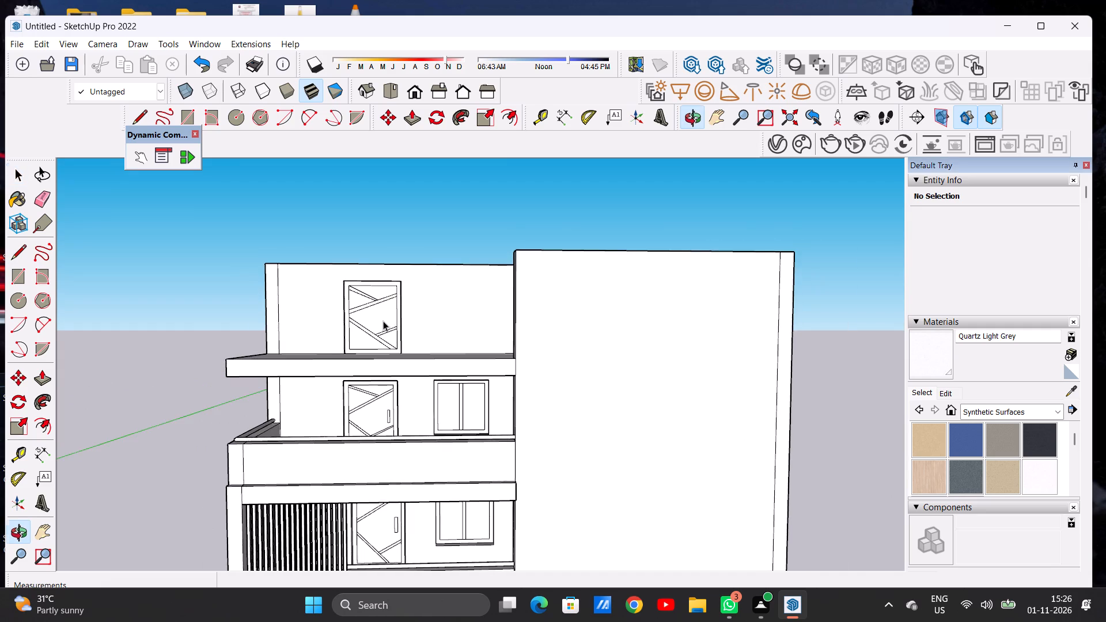
{"action": "scroll", "coordinate": [383, 321], "scroll_direction": "up", "scroll_amount": 9}
{"action": "key", "text": "r"}
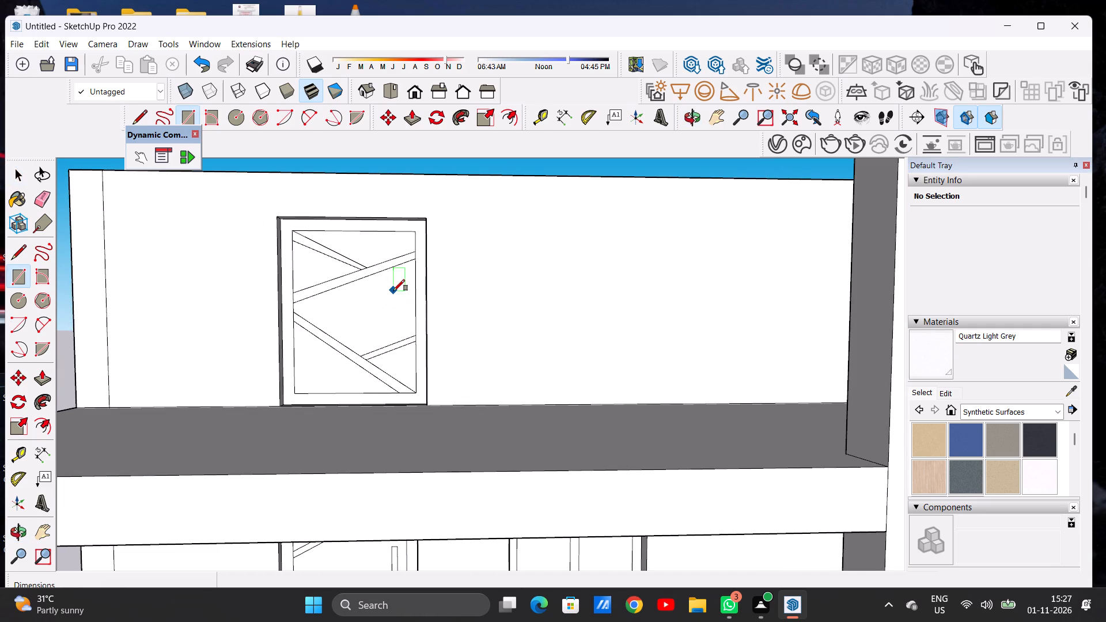
{"action": "left_click", "coordinate": [393, 291]}
{"action": "left_click", "coordinate": [403, 289]}
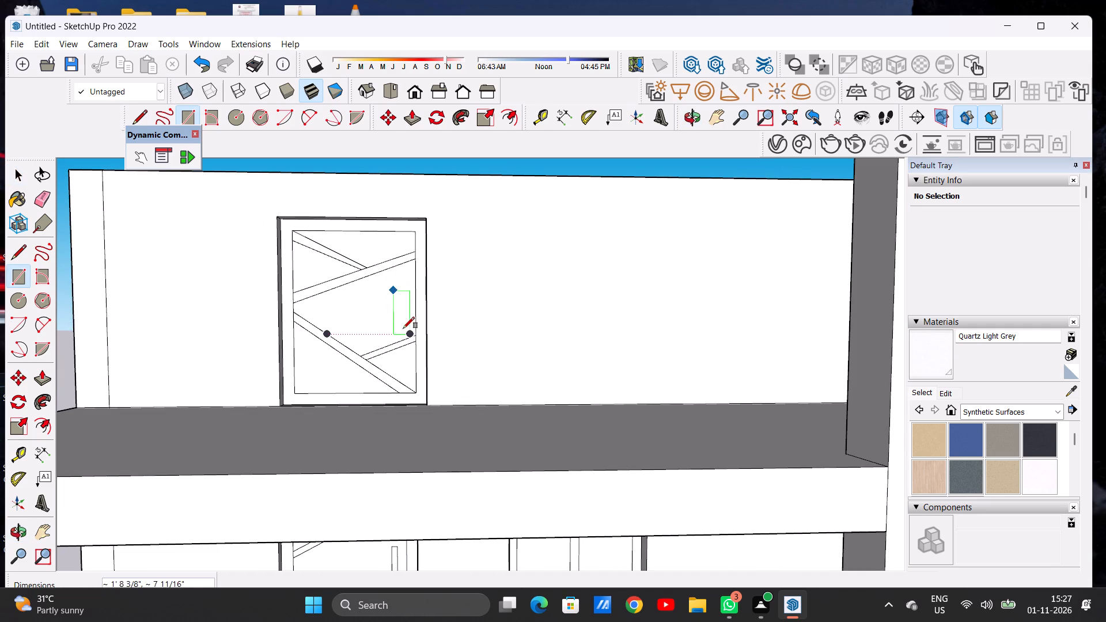
{"action": "scroll", "coordinate": [398, 325], "scroll_direction": "up", "scroll_amount": 7}
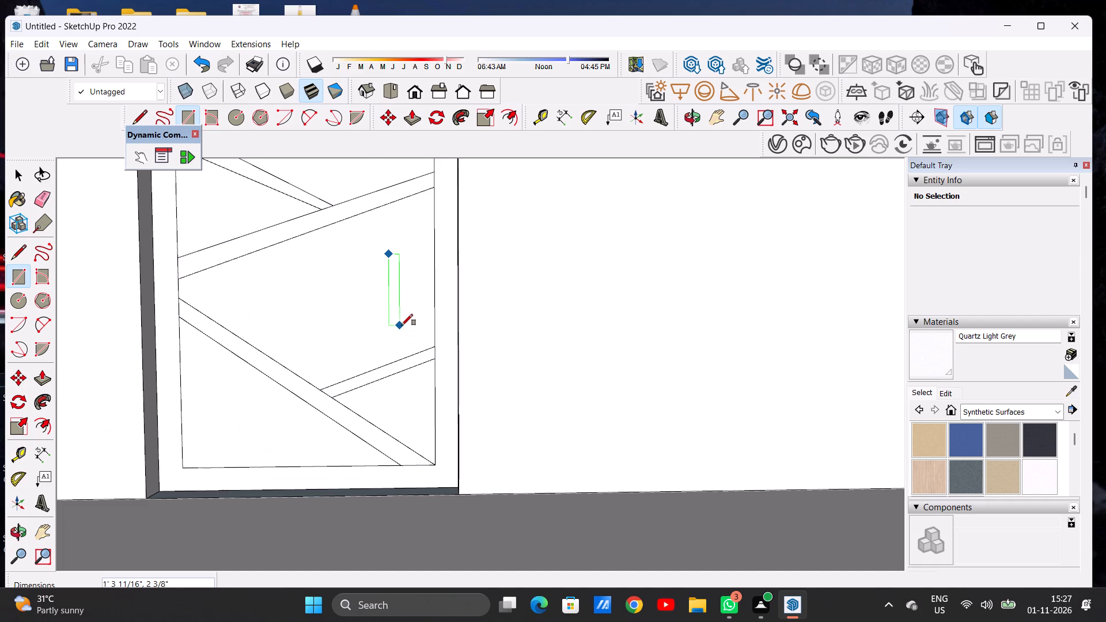
{"action": "left_click", "coordinate": [402, 325]}
{"action": "key", "text": "space"}
Move the handle rectangle and its edges slightly sideways, closer to the top-storey door panel's right edge.
{"action": "double_click", "coordinate": [397, 316]}
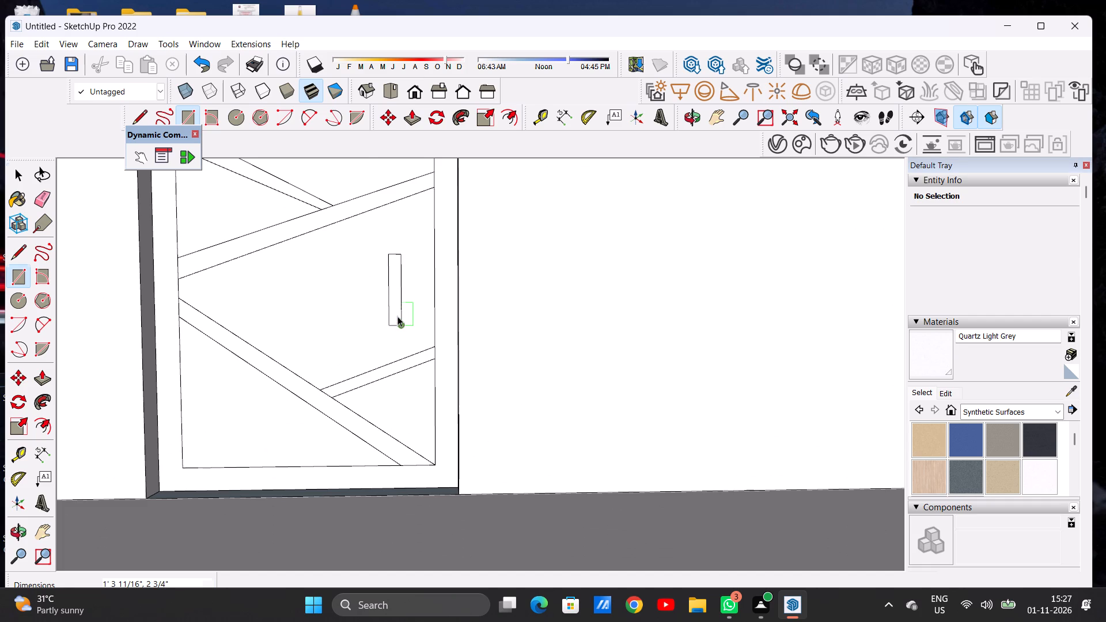
{"action": "key", "text": "m"}
{"action": "left_click", "coordinate": [402, 325]}
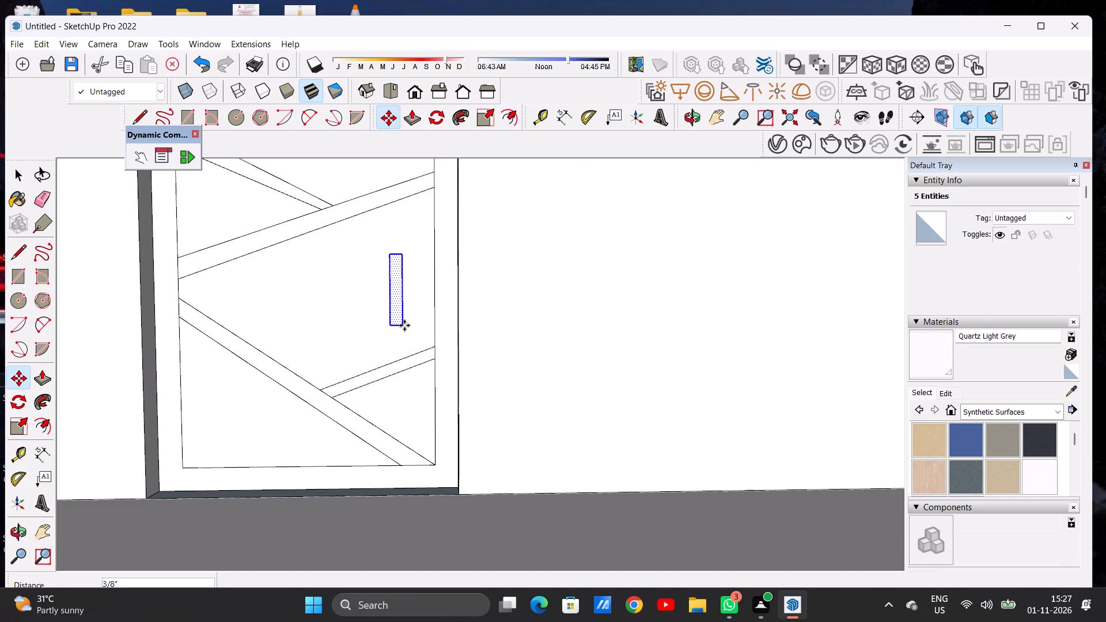
{"action": "left_click", "coordinate": [414, 325]}
{"action": "key", "text": "space"}
{"action": "scroll", "coordinate": [388, 319], "scroll_direction": "down", "scroll_amount": 3}
{"action": "scroll", "coordinate": [388, 320], "scroll_direction": "up", "scroll_amount": 1}
{"action": "scroll", "coordinate": [389, 320], "scroll_direction": "down", "scroll_amount": 14}
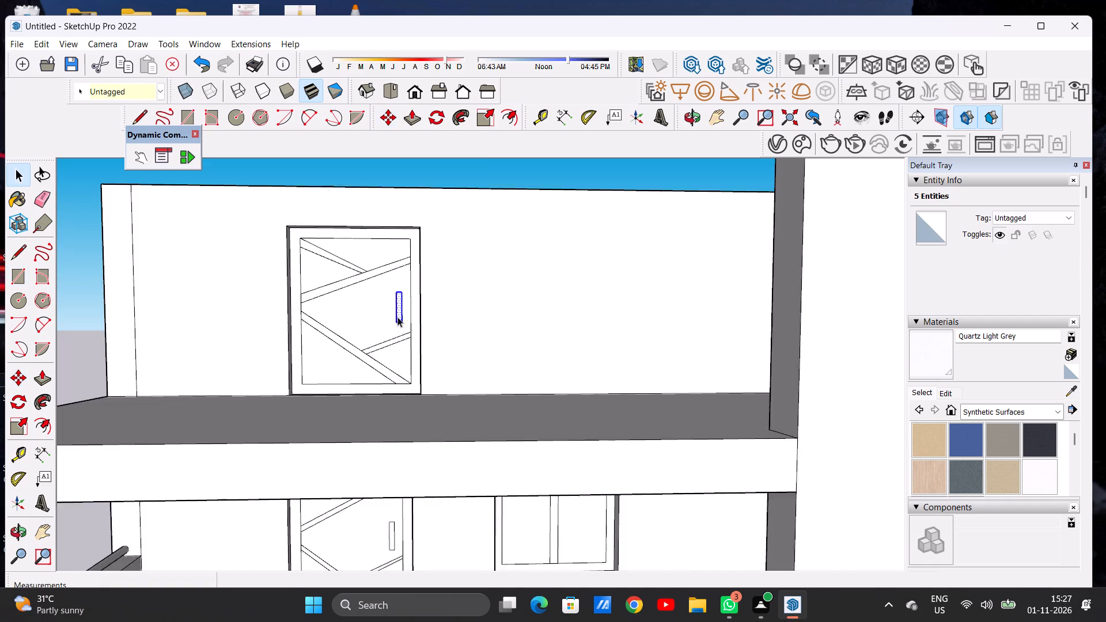
{"action": "scroll", "coordinate": [397, 317], "scroll_direction": "down", "scroll_amount": 3}
{"action": "left_click", "coordinate": [430, 219]}
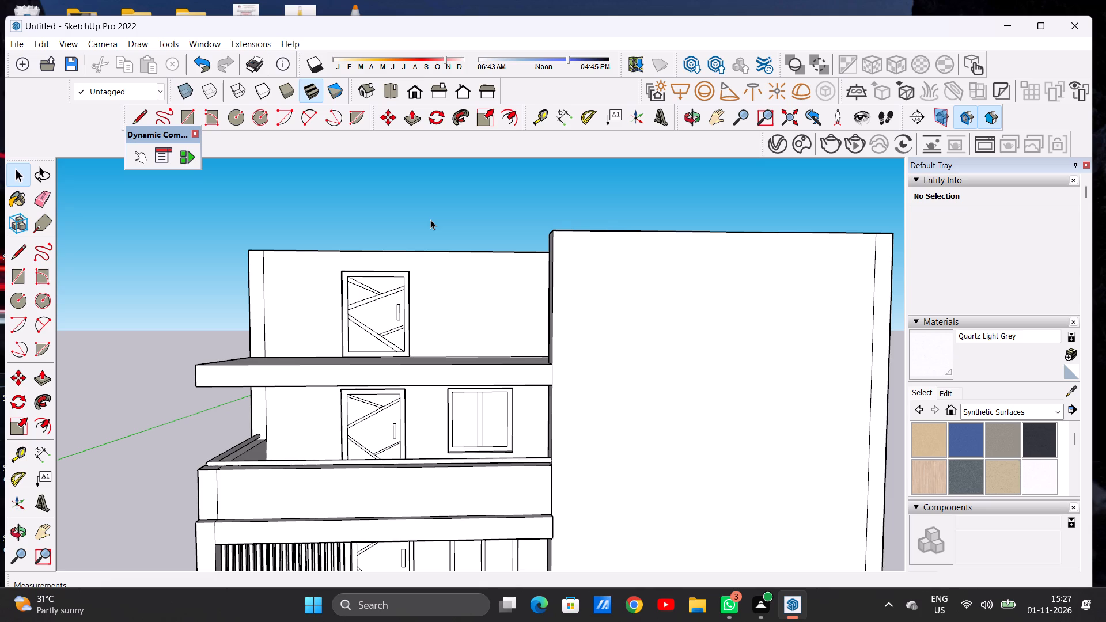
Draw a window outline about 5' 8 3/8" square on the top-storey front wall, beside the door and above the lower window.
{"action": "scroll", "coordinate": [399, 323], "scroll_direction": "down", "scroll_amount": 13}
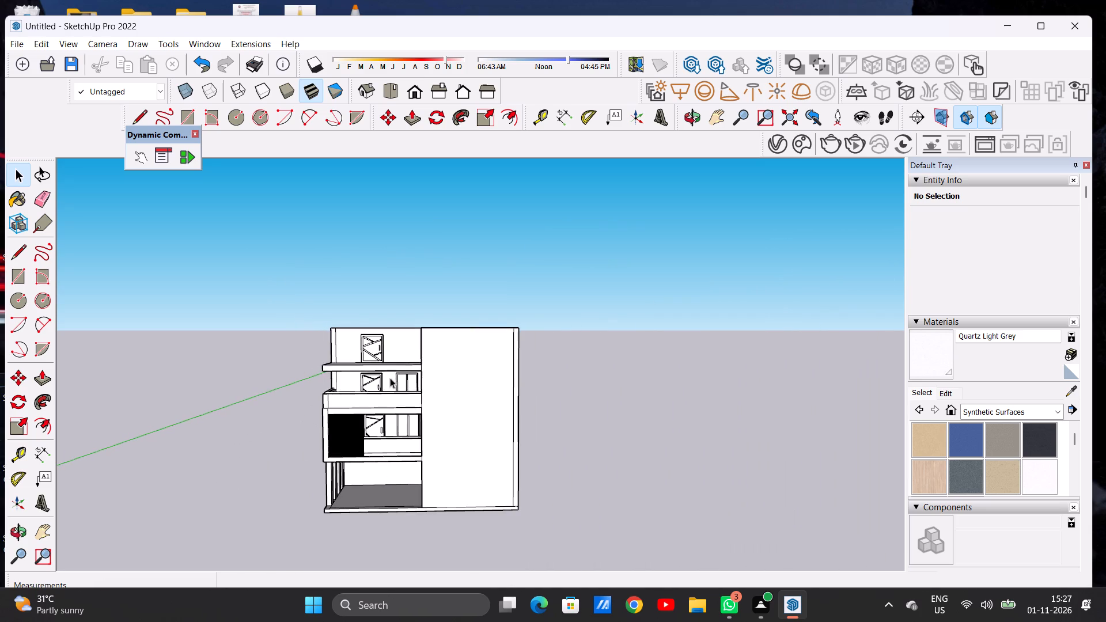
{"action": "middle_click_drag", "start_coordinate": [395, 423], "coordinate": [369, 422]}
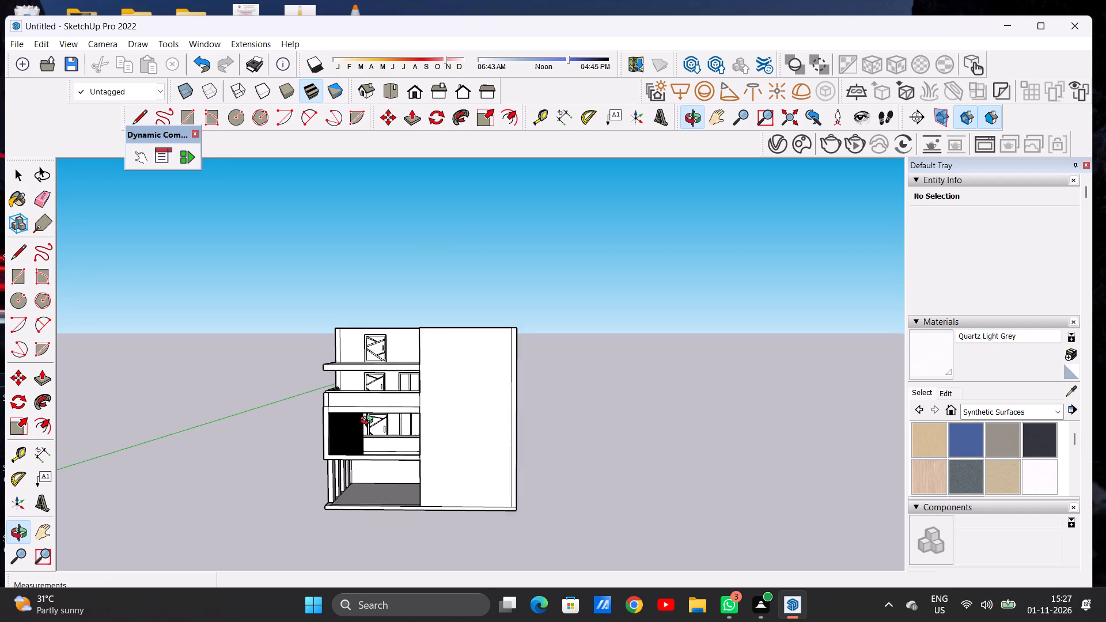
{"action": "middle_click_drag", "start_coordinate": [369, 422], "coordinate": [384, 419]}
{"action": "scroll", "coordinate": [397, 362], "scroll_direction": "up", "scroll_amount": 2}
{"action": "scroll", "coordinate": [396, 361], "scroll_direction": "down", "scroll_amount": 1}
{"action": "scroll", "coordinate": [396, 361], "scroll_direction": "up", "scroll_amount": 12}
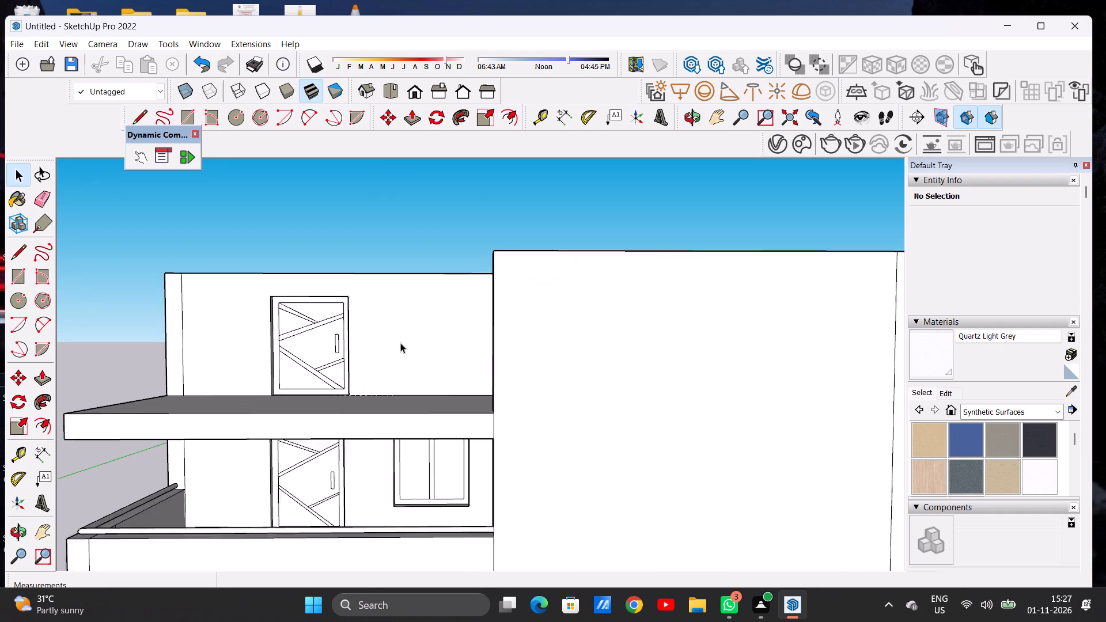
{"action": "scroll", "coordinate": [400, 343], "scroll_direction": "up", "scroll_amount": 2}
{"action": "middle_click_drag", "start_coordinate": [398, 340], "coordinate": [396, 316]}
{"action": "key", "text": "r"}
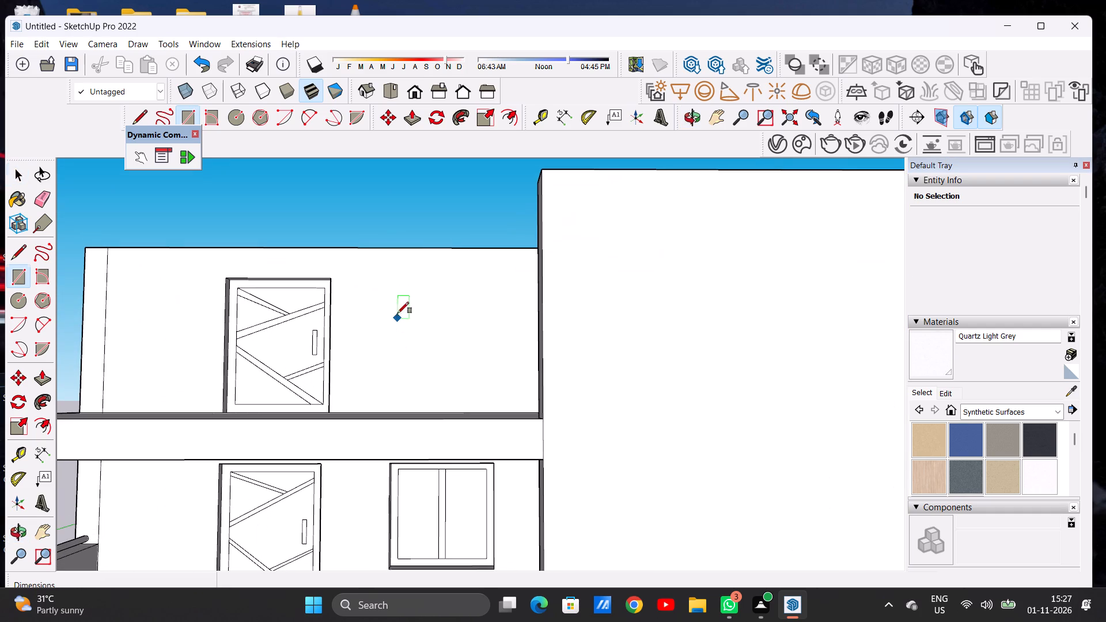
{"action": "left_click", "coordinate": [380, 271]}
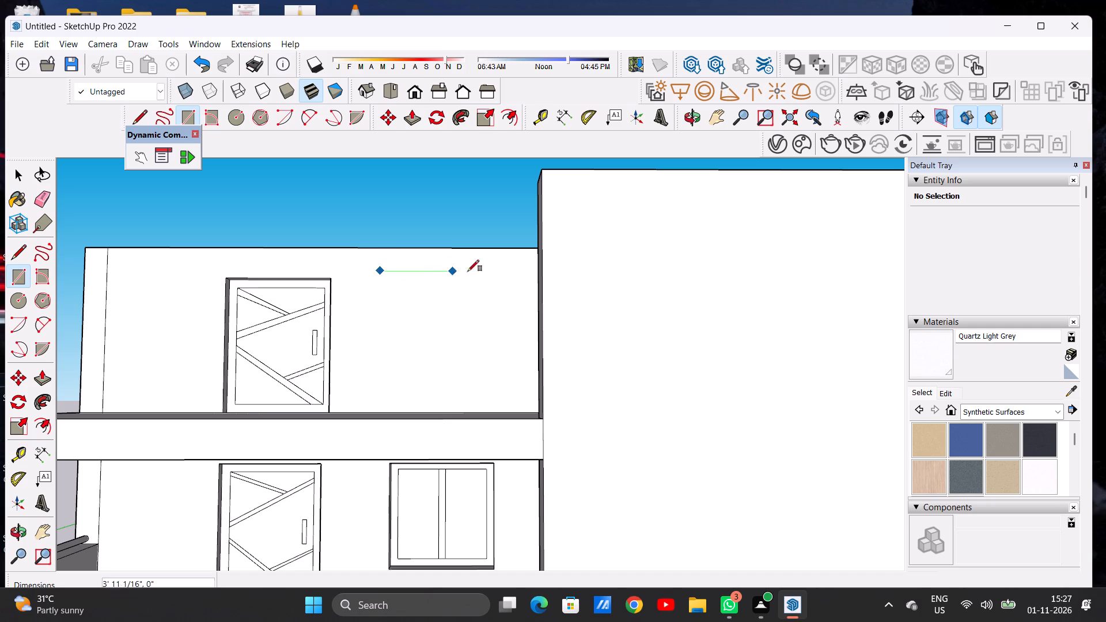
{"action": "left_click", "coordinate": [489, 378]}
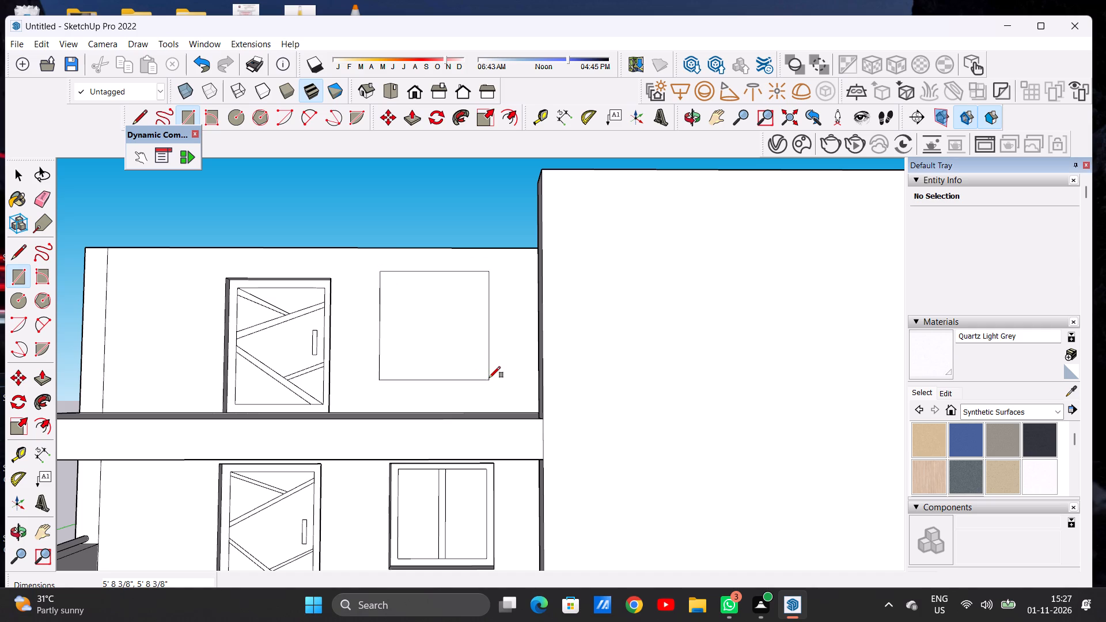
{"action": "key", "text": "space"}
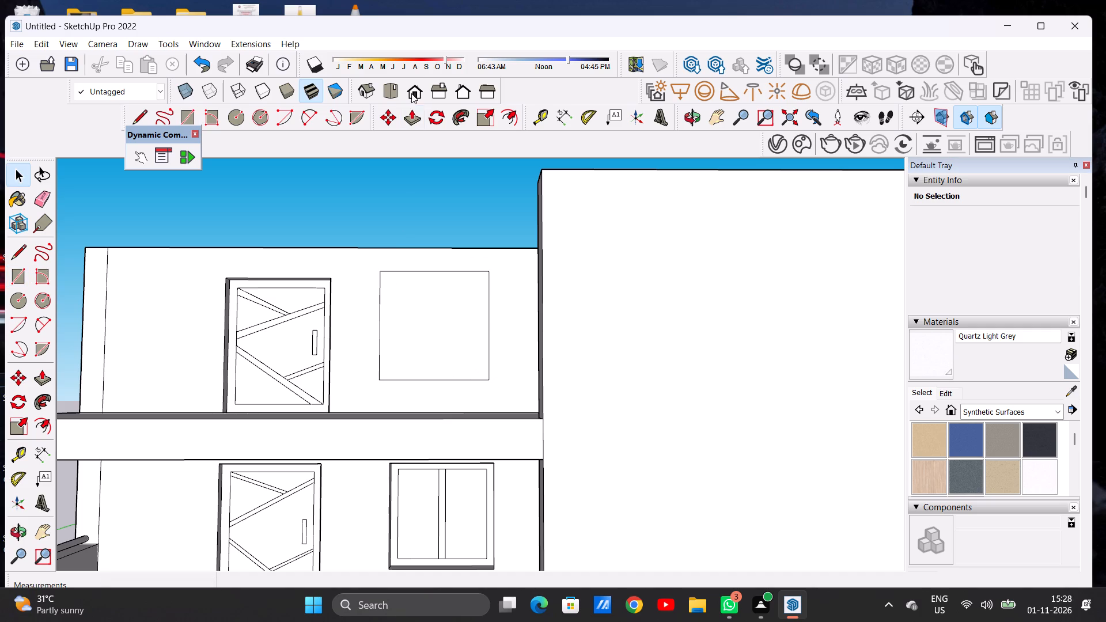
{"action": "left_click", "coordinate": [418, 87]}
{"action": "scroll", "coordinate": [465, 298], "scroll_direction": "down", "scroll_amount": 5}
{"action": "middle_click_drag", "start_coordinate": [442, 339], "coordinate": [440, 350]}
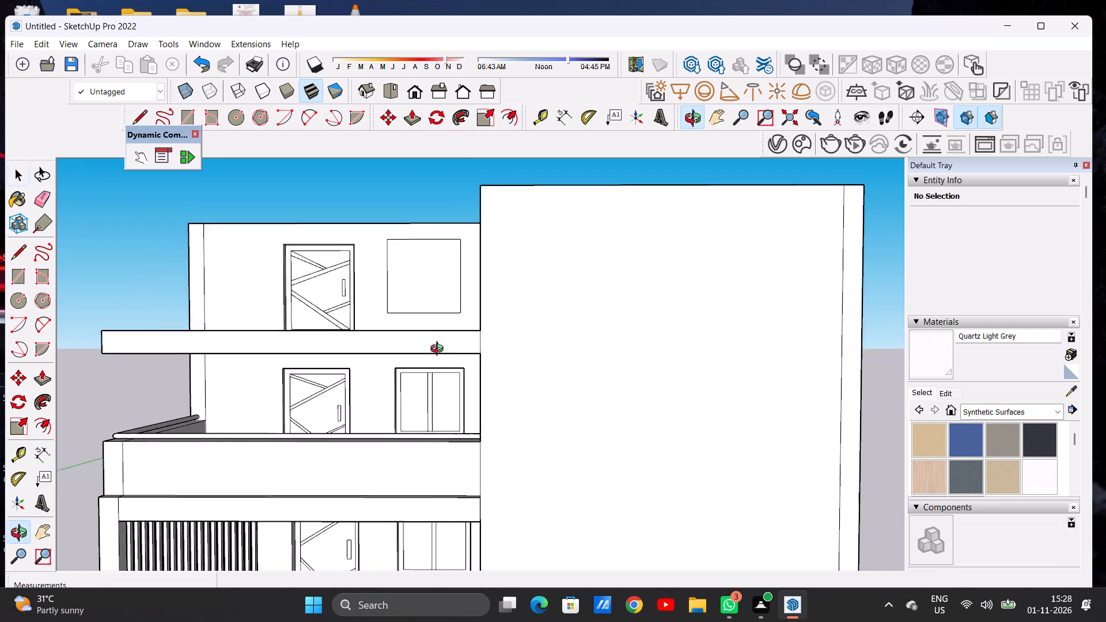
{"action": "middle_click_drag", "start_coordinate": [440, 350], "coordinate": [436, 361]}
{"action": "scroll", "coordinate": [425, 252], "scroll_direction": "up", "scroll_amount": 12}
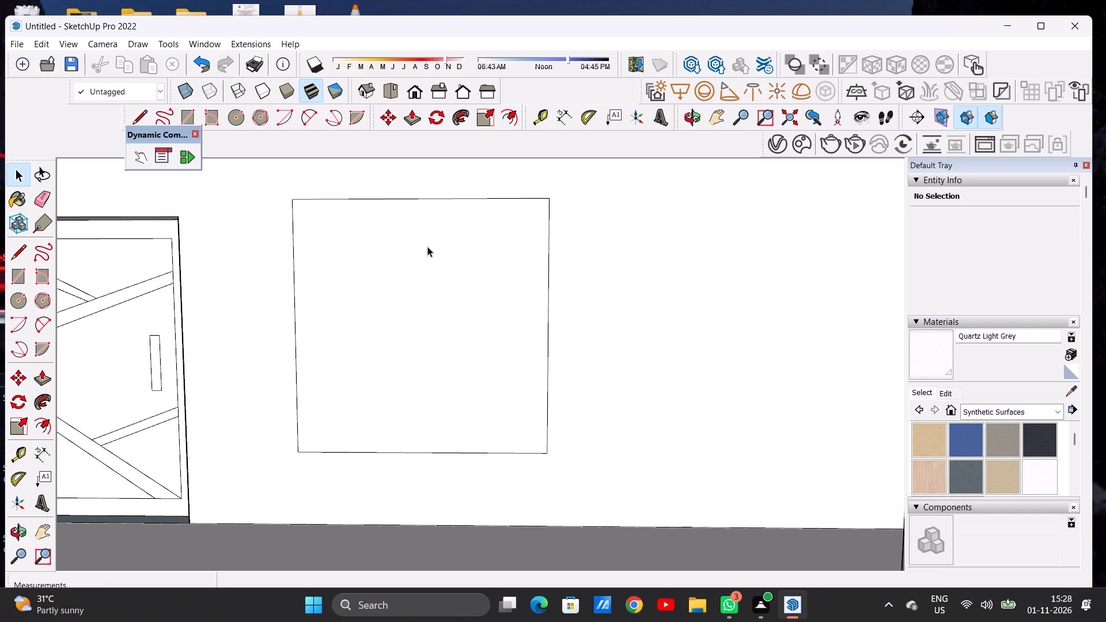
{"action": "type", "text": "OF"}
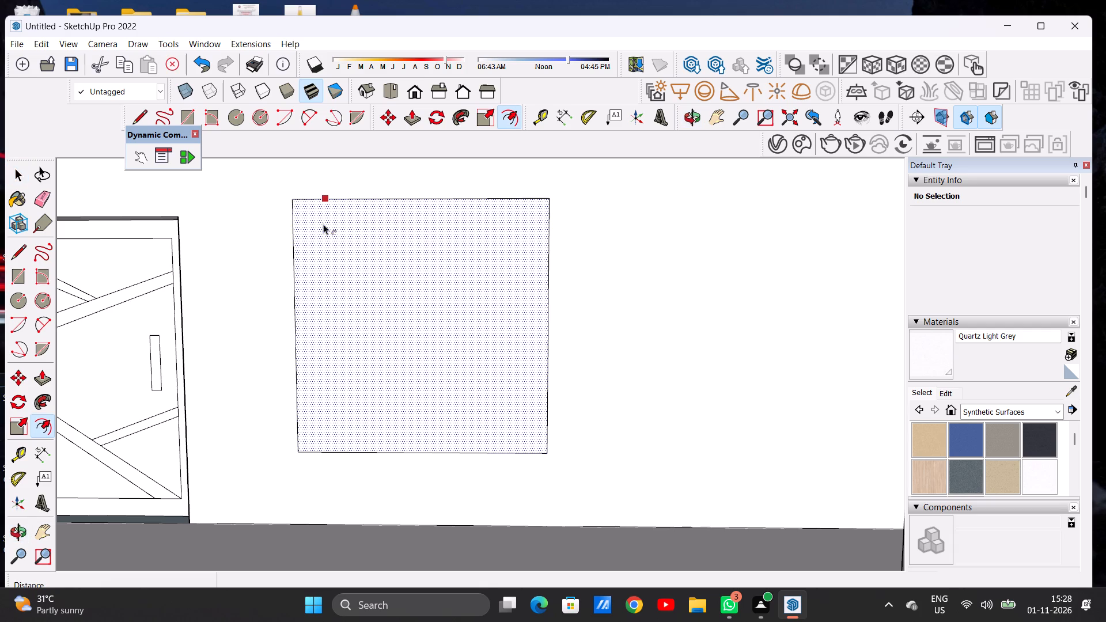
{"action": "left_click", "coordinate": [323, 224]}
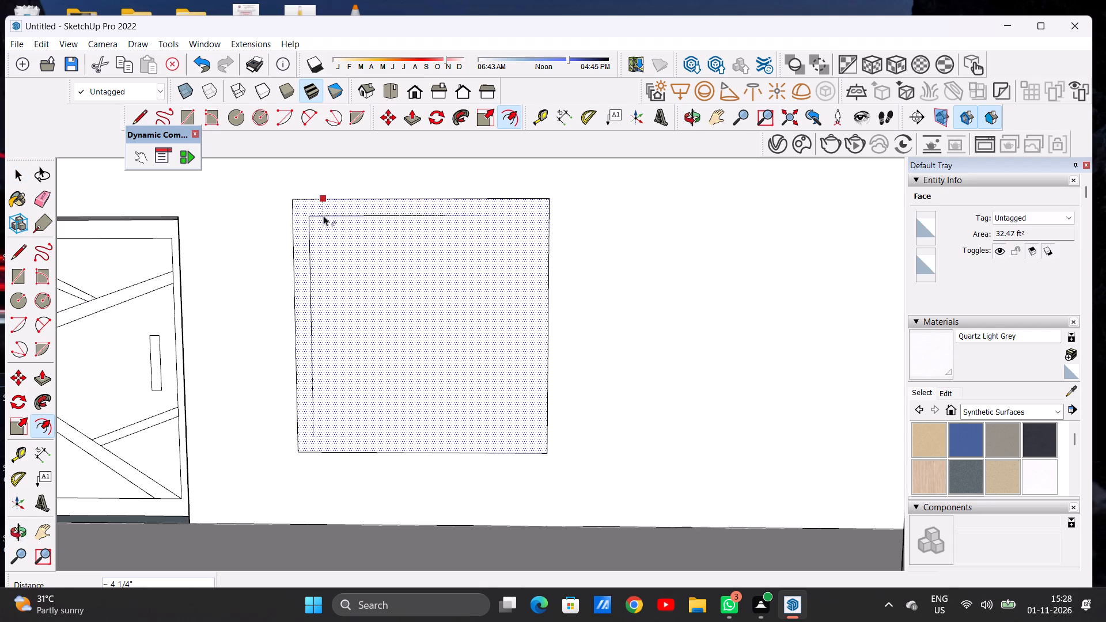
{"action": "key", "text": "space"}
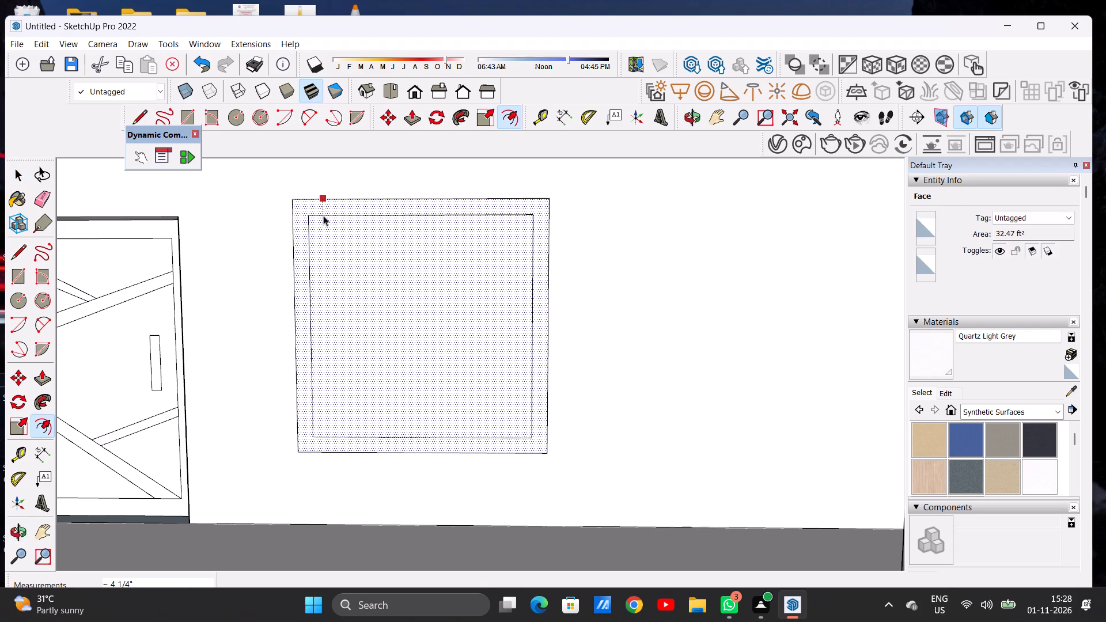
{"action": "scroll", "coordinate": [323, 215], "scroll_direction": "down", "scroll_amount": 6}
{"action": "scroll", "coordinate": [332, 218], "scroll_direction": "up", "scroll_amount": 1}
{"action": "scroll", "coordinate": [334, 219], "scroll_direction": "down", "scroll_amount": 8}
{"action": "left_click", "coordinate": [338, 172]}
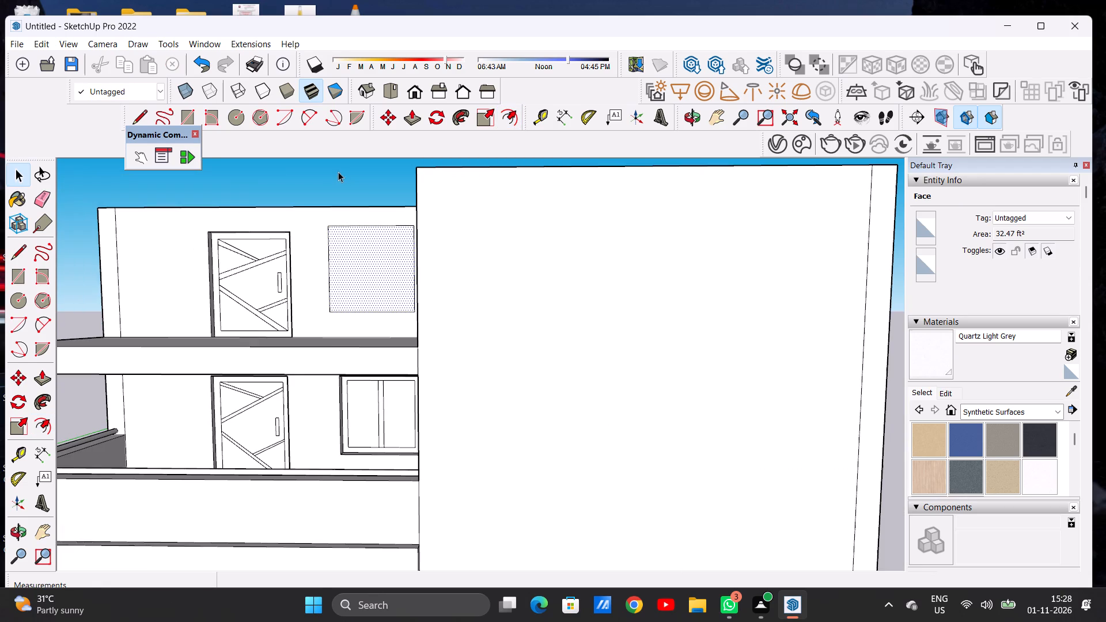
Push the top-storey window outline into the front wall by about 10 3/16" to form a recess.
{"action": "middle_click_drag", "start_coordinate": [386, 282], "coordinate": [387, 296]}
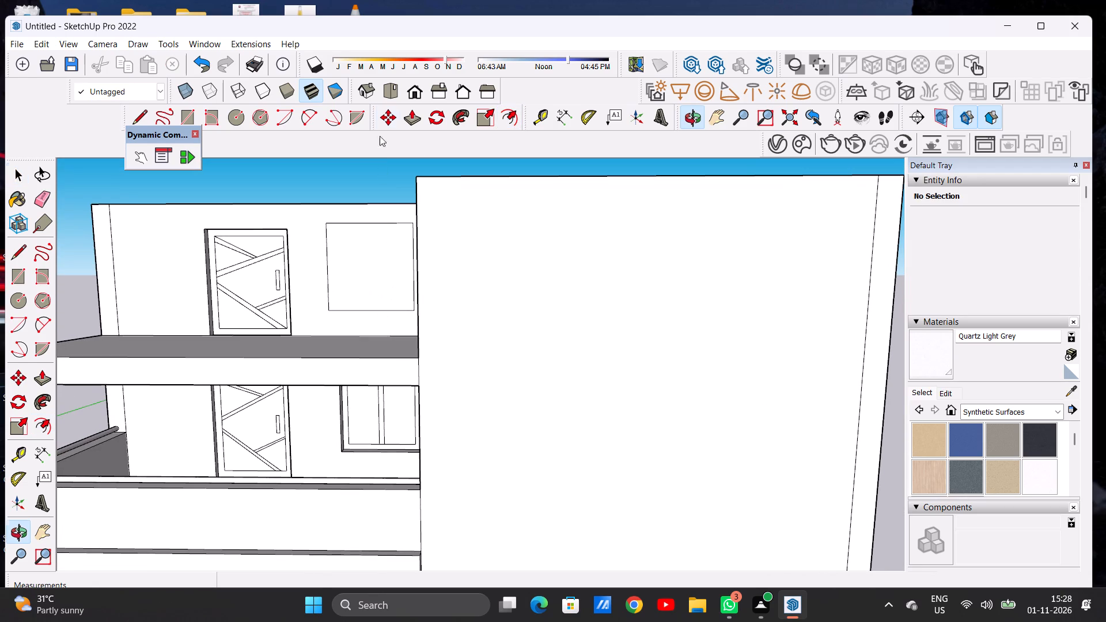
{"action": "left_click", "coordinate": [413, 96]}
{"action": "scroll", "coordinate": [463, 272], "scroll_direction": "down", "scroll_amount": 13}
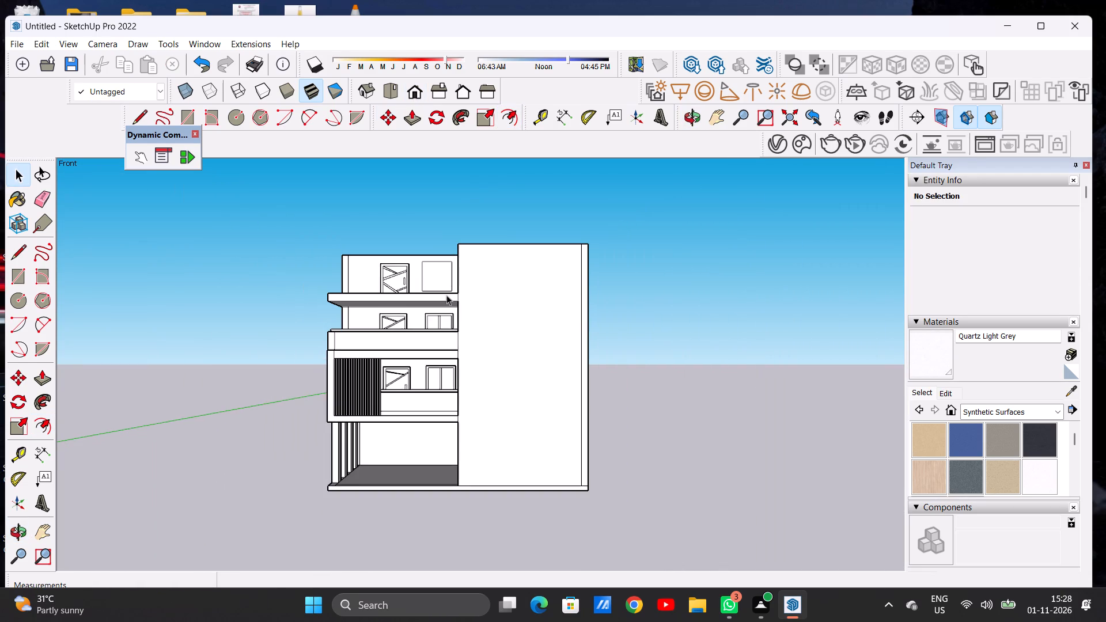
{"action": "scroll", "coordinate": [447, 266], "scroll_direction": "up", "scroll_amount": 5}
{"action": "scroll", "coordinate": [447, 266], "scroll_direction": "down", "scroll_amount": 1}
{"action": "scroll", "coordinate": [447, 266], "scroll_direction": "up", "scroll_amount": 2}
{"action": "scroll", "coordinate": [444, 254], "scroll_direction": "down", "scroll_amount": 1}
{"action": "scroll", "coordinate": [444, 254], "scroll_direction": "up", "scroll_amount": 6}
{"action": "middle_click_drag", "start_coordinate": [439, 257], "coordinate": [438, 311]}
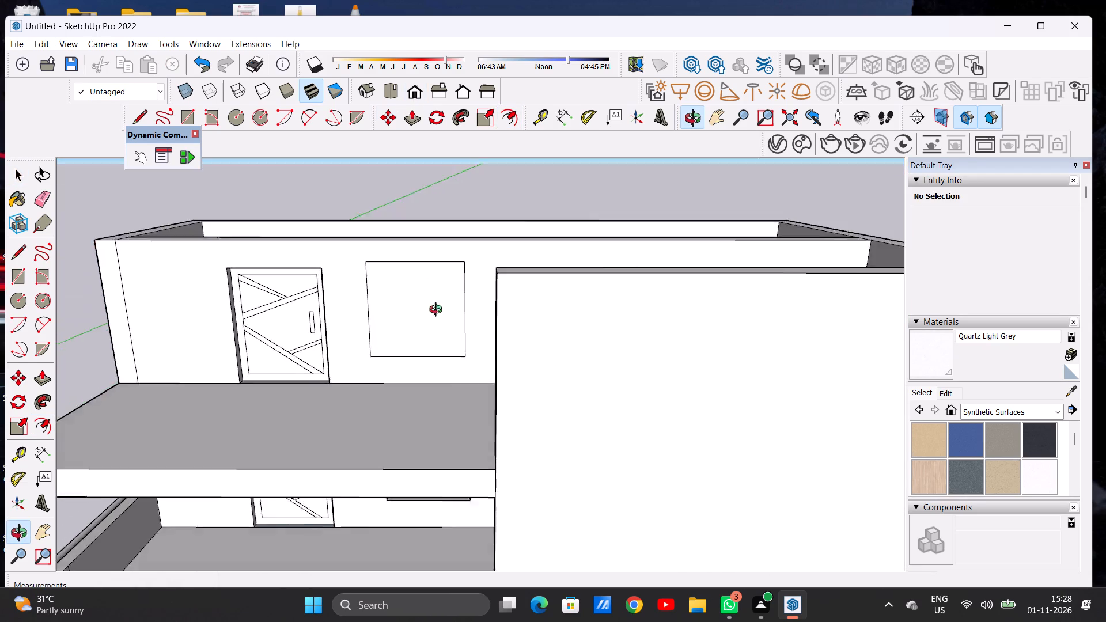
{"action": "middle_click_drag", "start_coordinate": [438, 311], "coordinate": [438, 305]}
{"action": "scroll", "coordinate": [435, 267], "scroll_direction": "up", "scroll_amount": 8}
{"action": "key", "text": "p"}
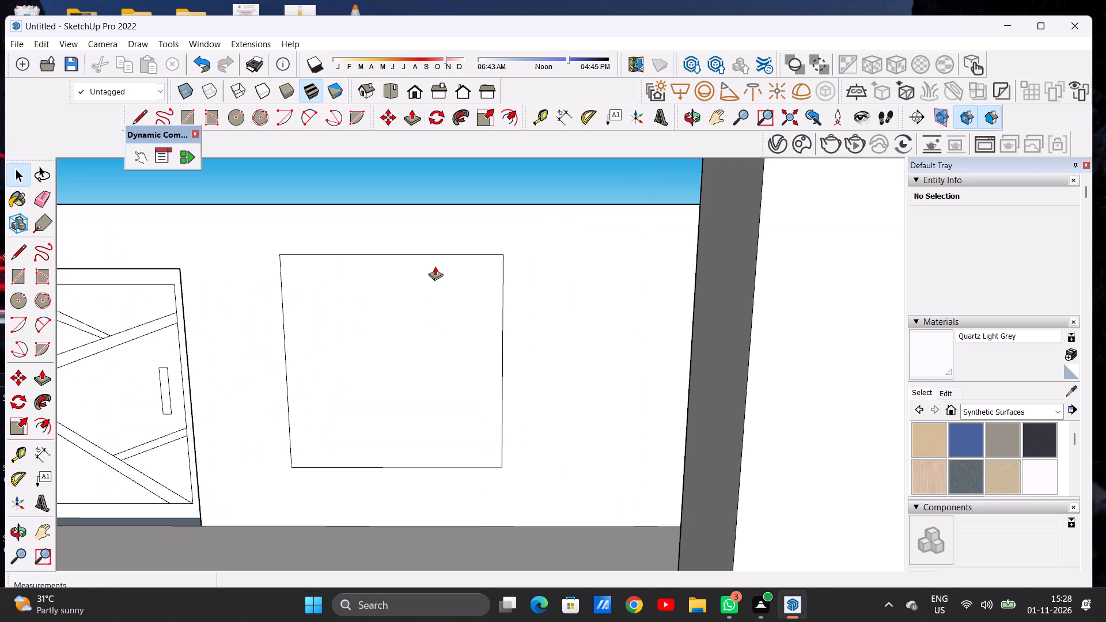
{"action": "left_click", "coordinate": [396, 372]}
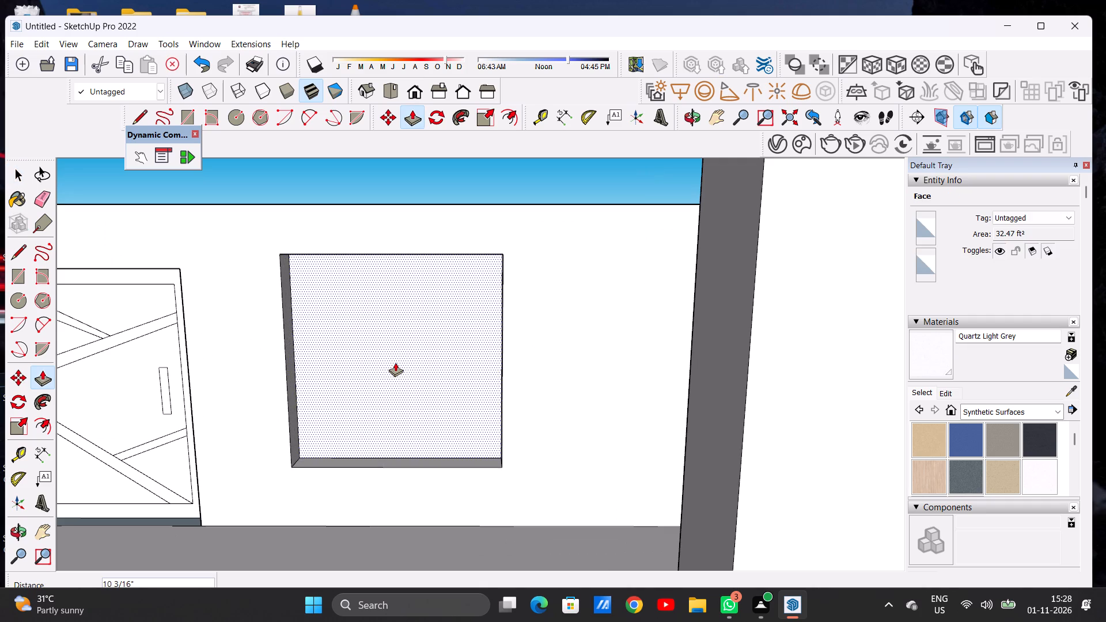
{"action": "left_click", "coordinate": [395, 362]}
Offset the recessed window face's outline inward to form a narrow frame around the top-storey window.
{"action": "key", "text": "space"}
{"action": "type", "text": "OF"}
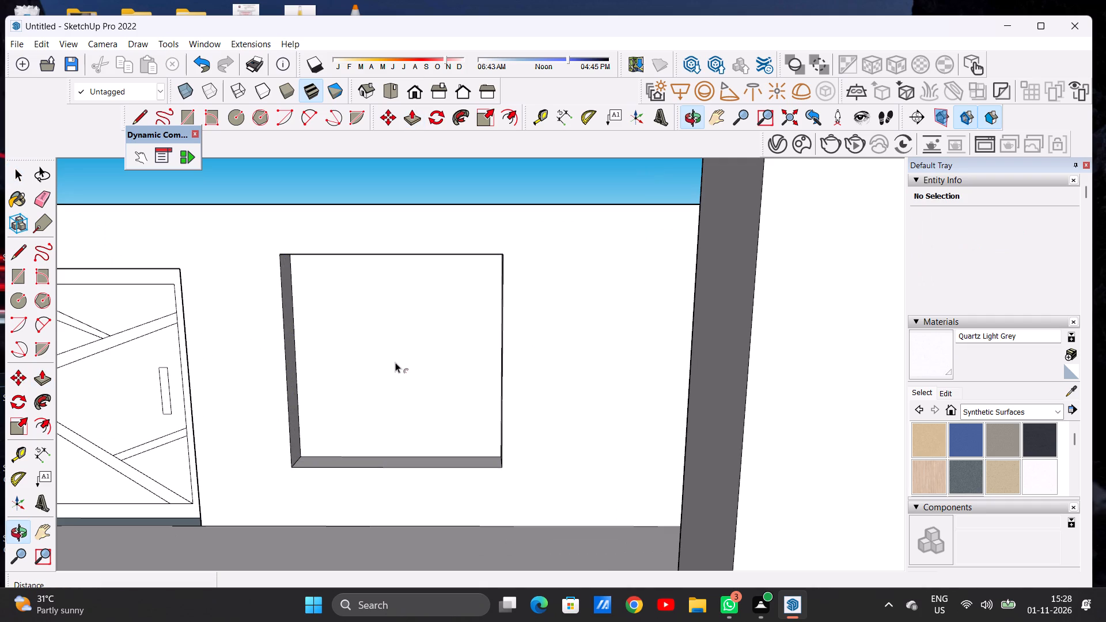
{"action": "scroll", "coordinate": [401, 378], "scroll_direction": "down", "scroll_amount": 2}
{"action": "middle_click_drag", "start_coordinate": [395, 389], "coordinate": [396, 328]}
{"action": "middle_click_drag", "start_coordinate": [396, 328], "coordinate": [393, 360]}
{"action": "left_click", "coordinate": [364, 288]}
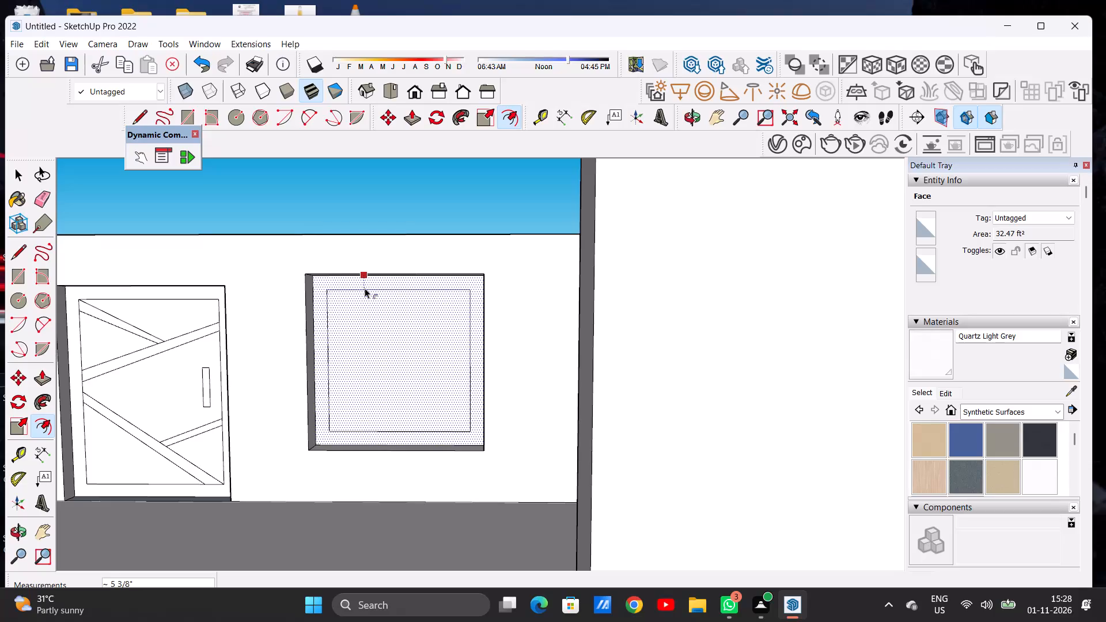
{"action": "left_click", "coordinate": [365, 287]}
Draw two closely spaced vertical lines, about 4' 11 7/16" long, near the middle of the top-storey window for a central mullion.
{"action": "key", "text": "space"}
{"action": "type", "text": "L"}
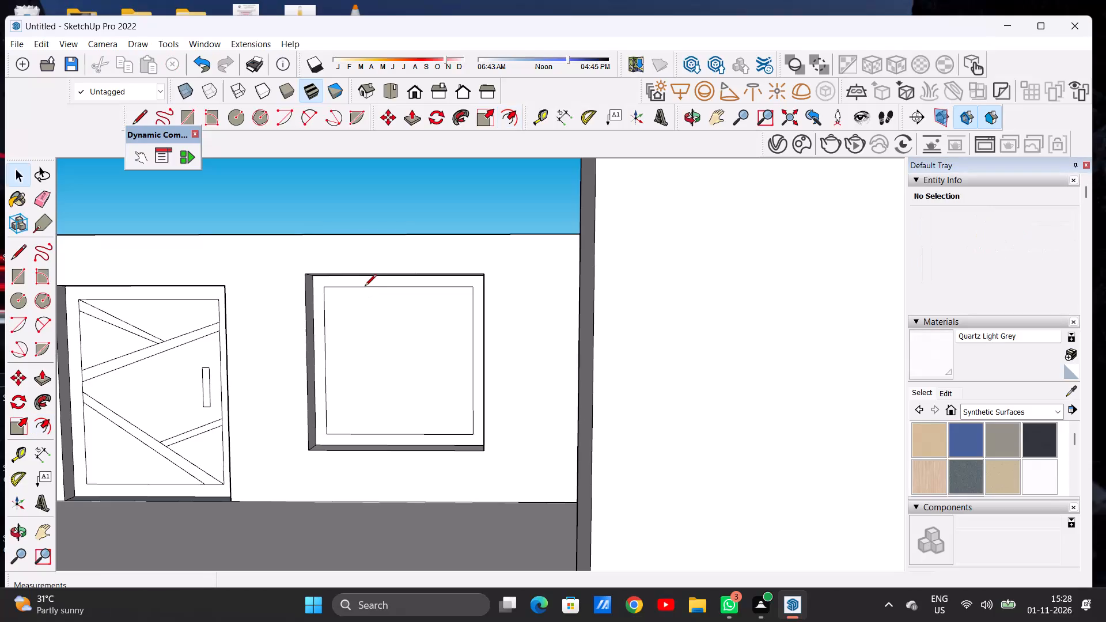
{"action": "scroll", "coordinate": [365, 287], "scroll_direction": "down", "scroll_amount": 15}
{"action": "scroll", "coordinate": [377, 318], "scroll_direction": "up", "scroll_amount": 1}
{"action": "scroll", "coordinate": [380, 316], "scroll_direction": "down", "scroll_amount": 1}
{"action": "scroll", "coordinate": [382, 314], "scroll_direction": "up", "scroll_amount": 1}
{"action": "scroll", "coordinate": [382, 314], "scroll_direction": "down", "scroll_amount": 1}
{"action": "scroll", "coordinate": [382, 314], "scroll_direction": "up", "scroll_amount": 1}
{"action": "scroll", "coordinate": [382, 314], "scroll_direction": "down", "scroll_amount": 1}
{"action": "scroll", "coordinate": [382, 314], "scroll_direction": "up", "scroll_amount": 6}
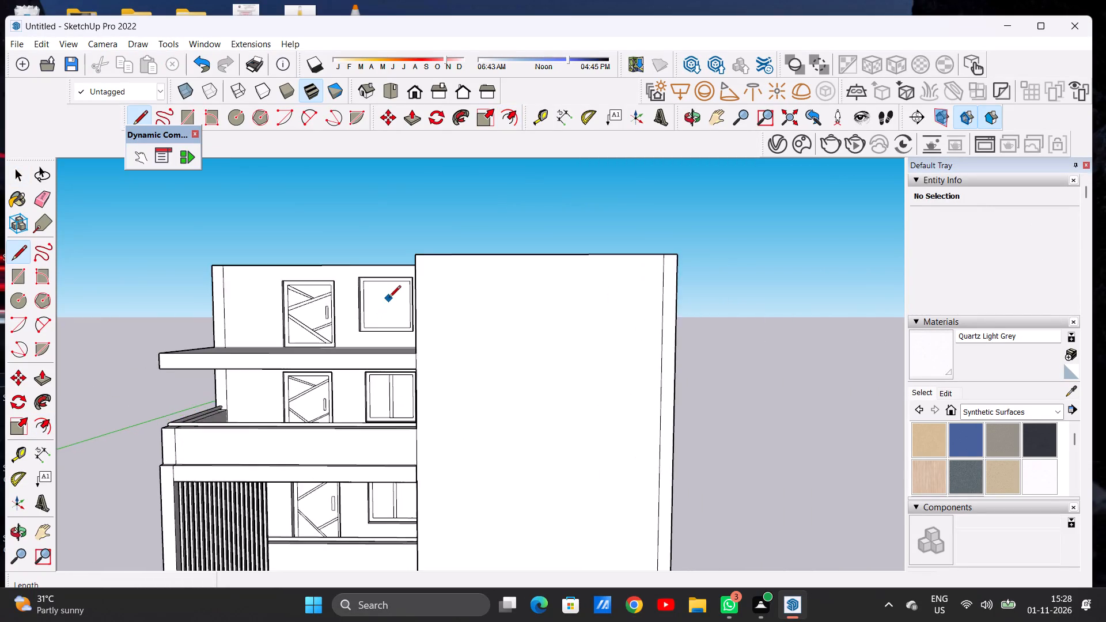
{"action": "scroll", "coordinate": [389, 298], "scroll_direction": "up", "scroll_amount": 12}
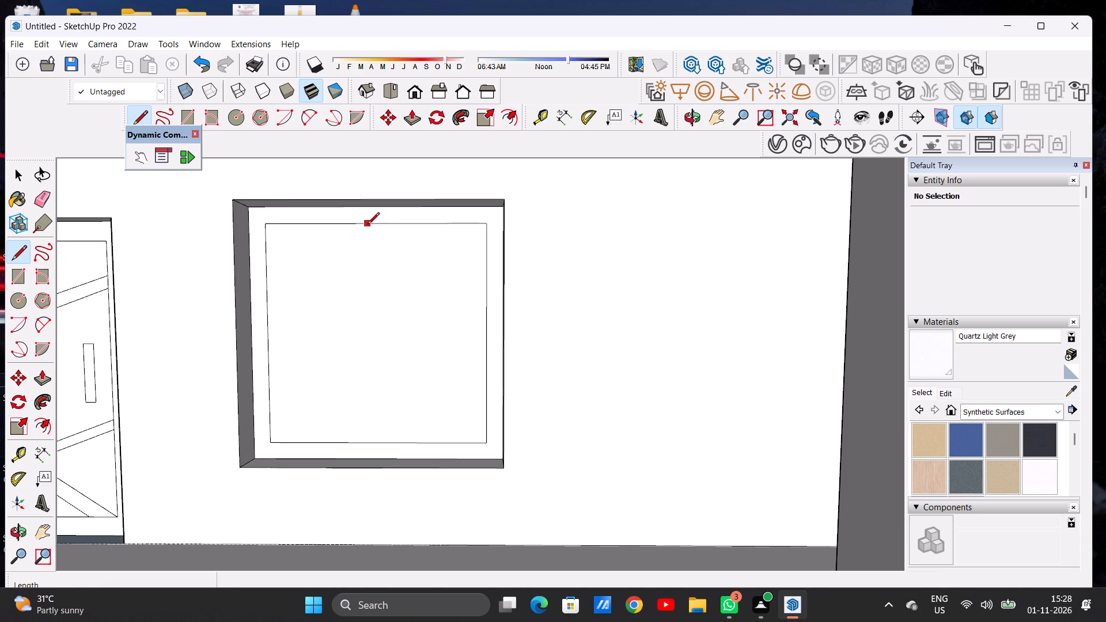
{"action": "left_click", "coordinate": [368, 225]}
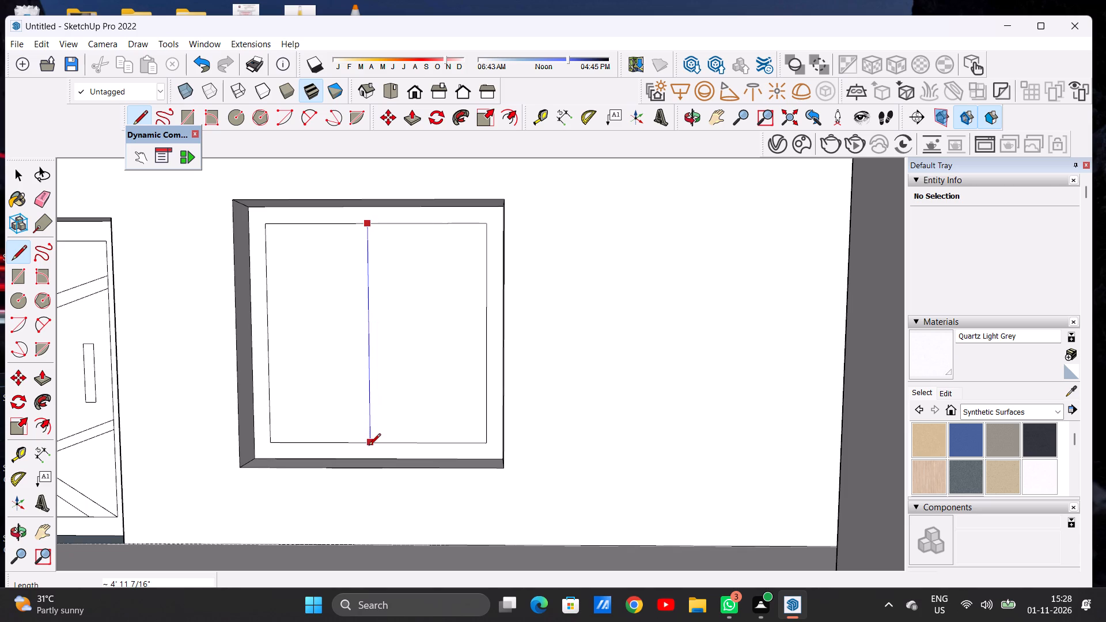
{"action": "left_click", "coordinate": [369, 446]}
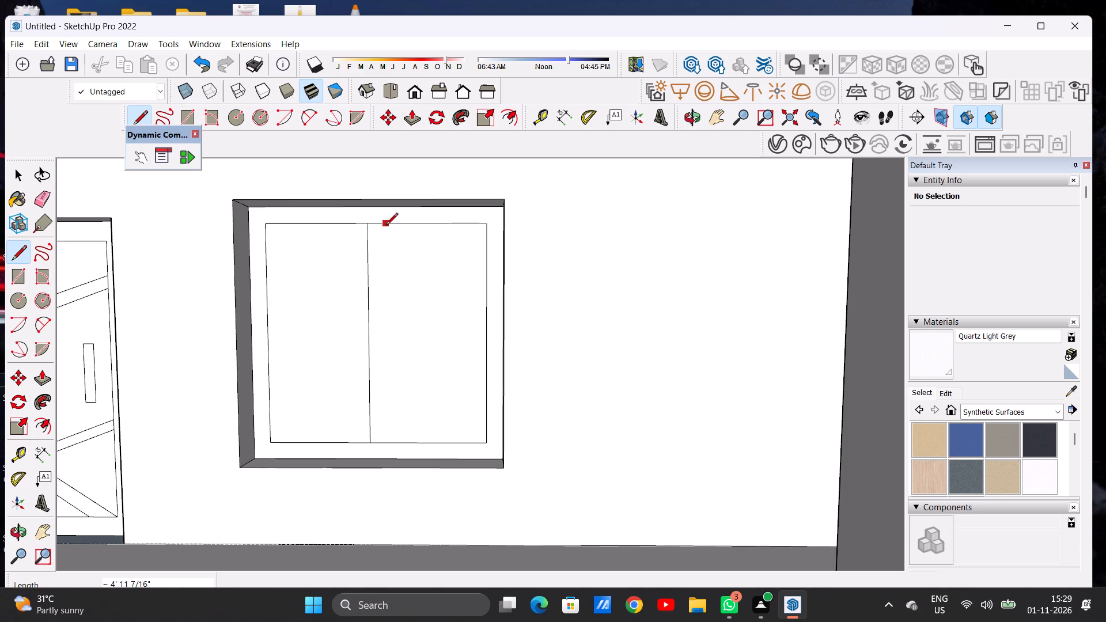
{"action": "left_click", "coordinate": [388, 224]}
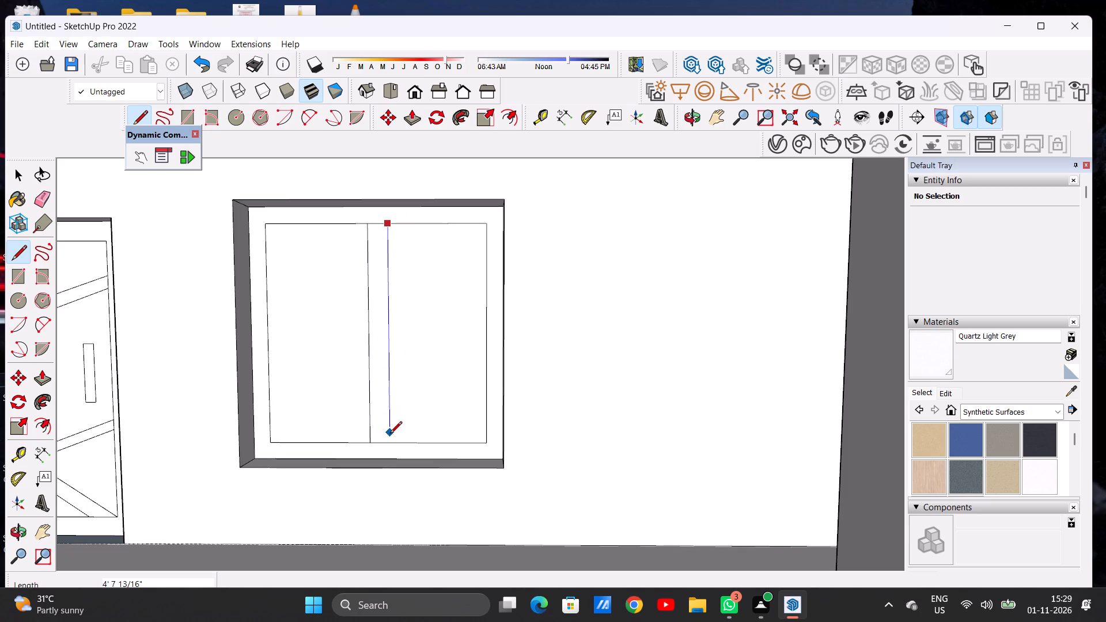
{"action": "left_click", "coordinate": [390, 438]}
{"action": "key", "text": "space"}
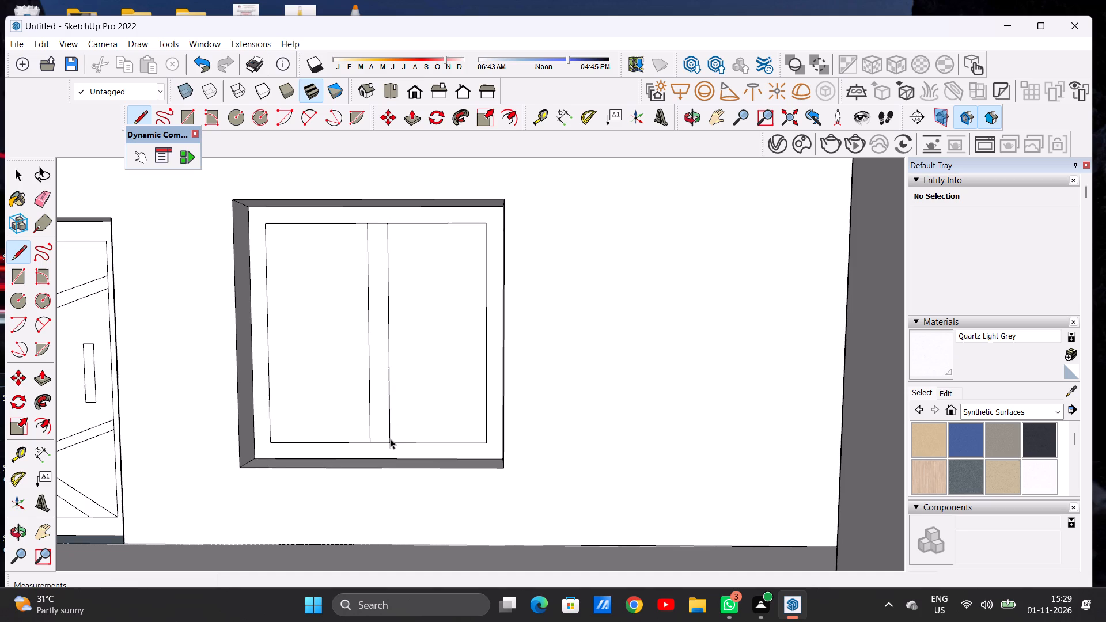
Examine the top-storey facade and the projecting slab from above and from the front, comparing them with the floors below.
{"action": "scroll", "coordinate": [390, 438], "scroll_direction": "down", "scroll_amount": 2}
{"action": "scroll", "coordinate": [391, 437], "scroll_direction": "up", "scroll_amount": 1}
{"action": "scroll", "coordinate": [393, 436], "scroll_direction": "down", "scroll_amount": 20}
{"action": "scroll", "coordinate": [393, 436], "scroll_direction": "down", "scroll_amount": 4}
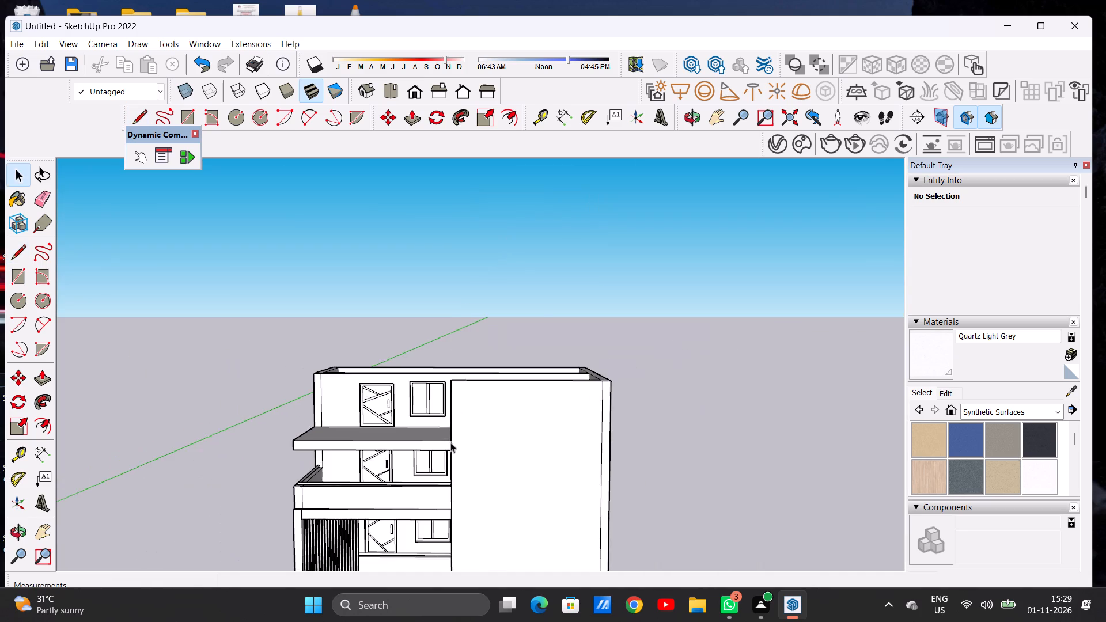
{"action": "middle_click_drag", "start_coordinate": [446, 456], "coordinate": [445, 462]}
{"action": "scroll", "coordinate": [536, 369], "scroll_direction": "down", "scroll_amount": 6}
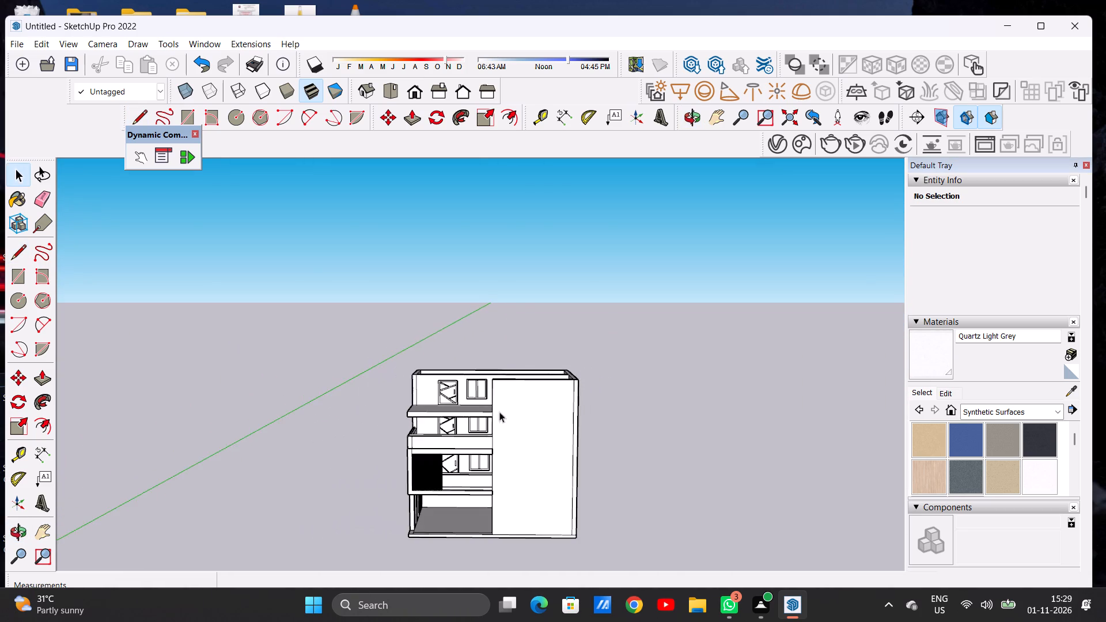
{"action": "middle_click_drag", "start_coordinate": [472, 452], "coordinate": [467, 515]}
{"action": "scroll", "coordinate": [427, 424], "scroll_direction": "up", "scroll_amount": 5}
{"action": "scroll", "coordinate": [426, 421], "scroll_direction": "down", "scroll_amount": 1}
{"action": "scroll", "coordinate": [426, 421], "scroll_direction": "up", "scroll_amount": 2}
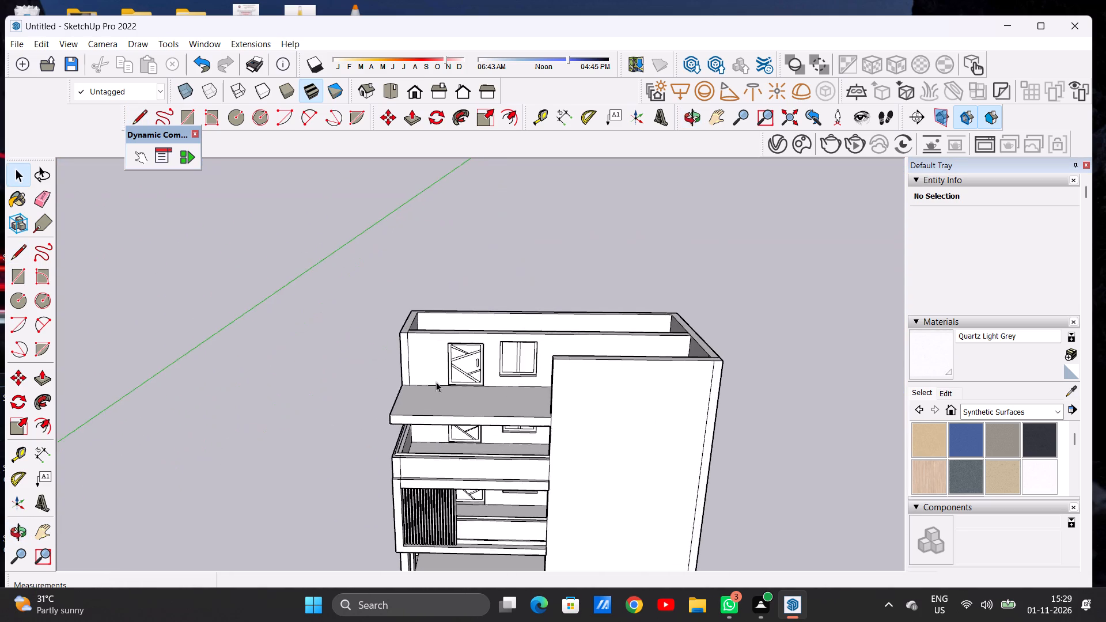
{"action": "middle_click_drag", "start_coordinate": [436, 382], "coordinate": [437, 486]}
{"action": "scroll", "coordinate": [428, 461], "scroll_direction": "up", "scroll_amount": 7}
{"action": "middle_click_drag", "start_coordinate": [631, 421], "coordinate": [634, 422]}
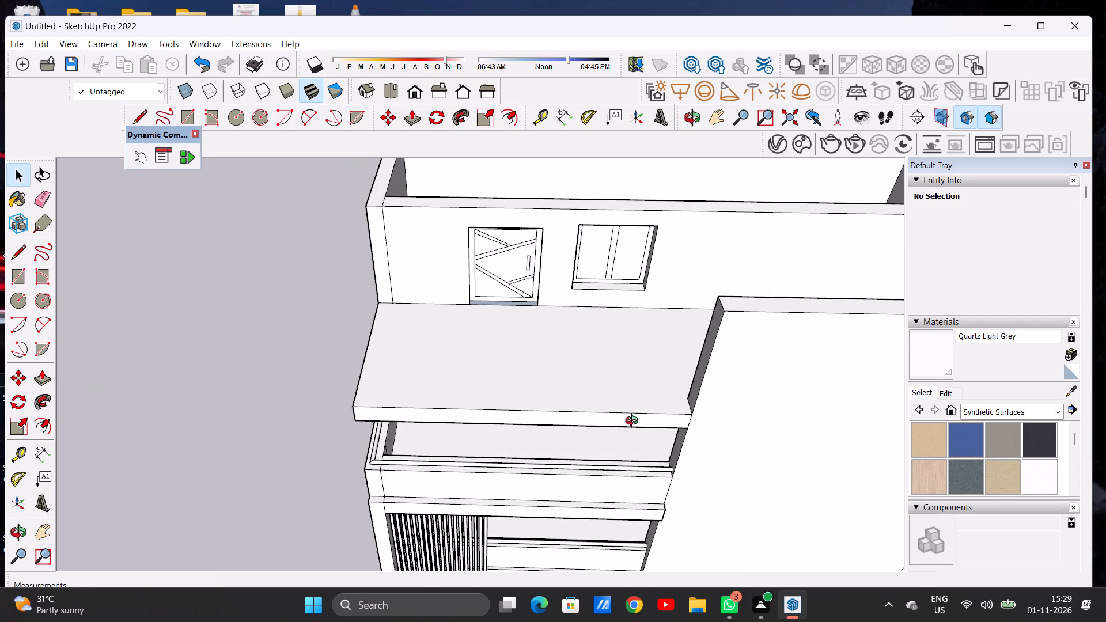
{"action": "middle_click_drag", "start_coordinate": [634, 422], "coordinate": [643, 441]}
{"action": "scroll", "coordinate": [688, 408], "scroll_direction": "up", "scroll_amount": 8}
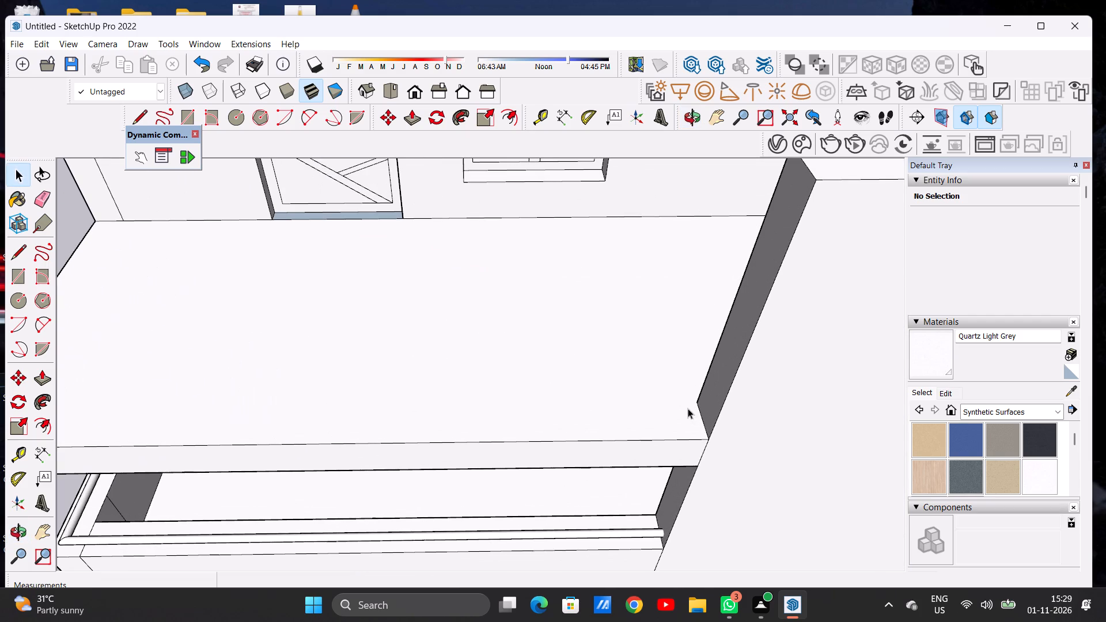
{"action": "scroll", "coordinate": [679, 409], "scroll_direction": "down", "scroll_amount": 1}
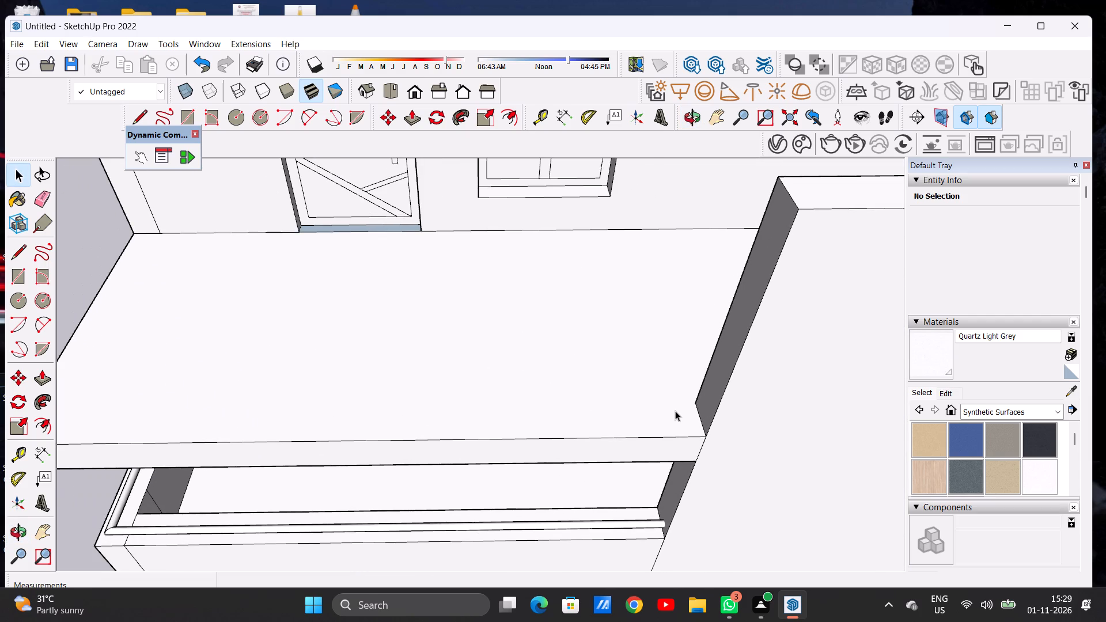
{"action": "scroll", "coordinate": [618, 455], "scroll_direction": "down", "scroll_amount": 5}
{"action": "scroll", "coordinate": [571, 447], "scroll_direction": "down", "scroll_amount": 6}
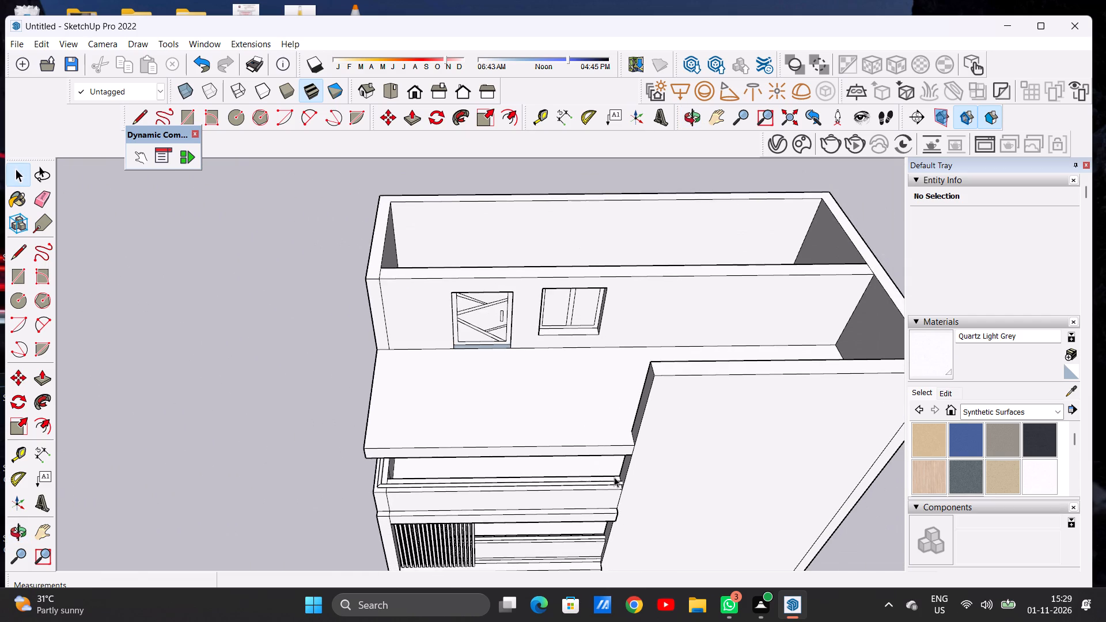
{"action": "middle_click_drag", "start_coordinate": [614, 477], "coordinate": [542, 321]}
{"action": "scroll", "coordinate": [563, 387], "scroll_direction": "down", "scroll_amount": 9}
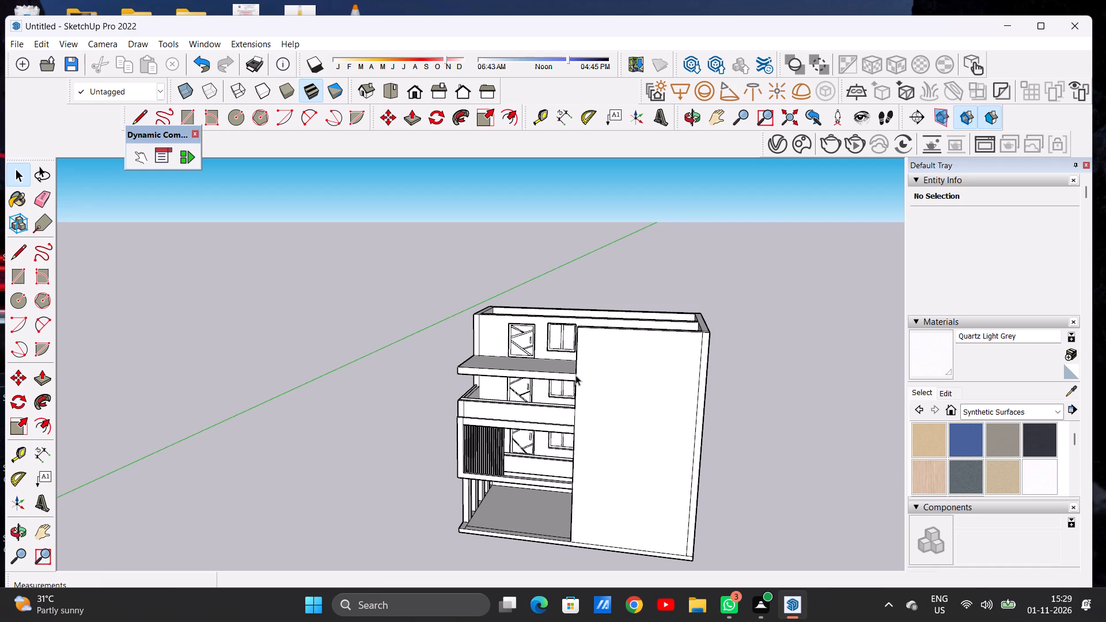
{"action": "scroll", "coordinate": [529, 373], "scroll_direction": "down", "scroll_amount": 5}
{"action": "scroll", "coordinate": [528, 374], "scroll_direction": "up", "scroll_amount": 1}
{"action": "scroll", "coordinate": [528, 374], "scroll_direction": "down", "scroll_amount": 2}
{"action": "middle_click_drag", "start_coordinate": [529, 378], "coordinate": [611, 363]}
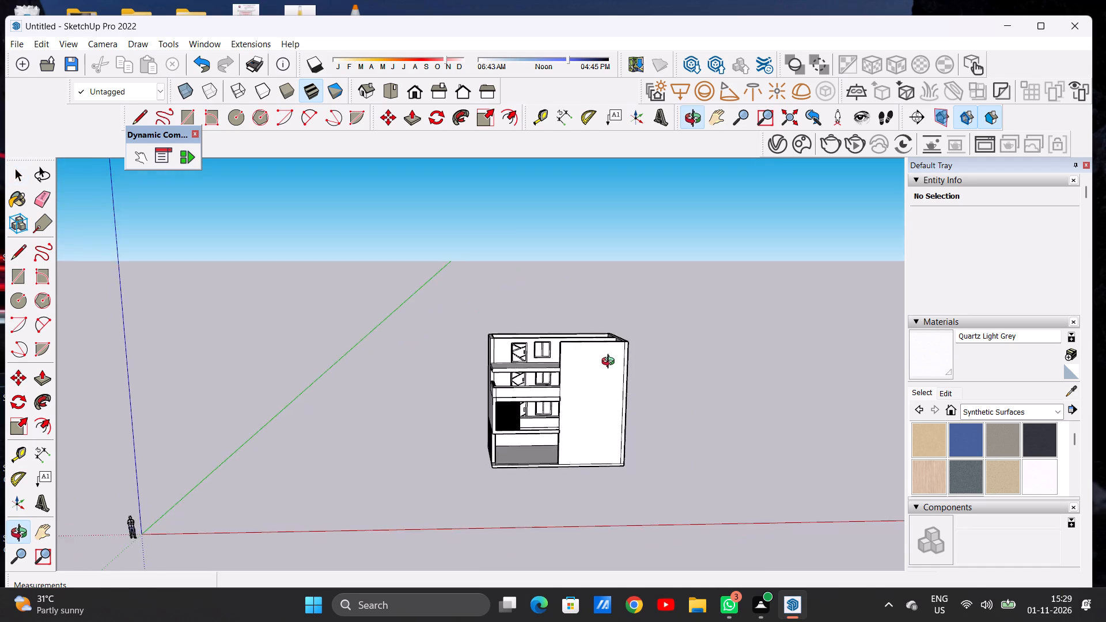
{"action": "middle_click_drag", "start_coordinate": [611, 363], "coordinate": [558, 333]}
{"action": "scroll", "coordinate": [537, 351], "scroll_direction": "up", "scroll_amount": 14}
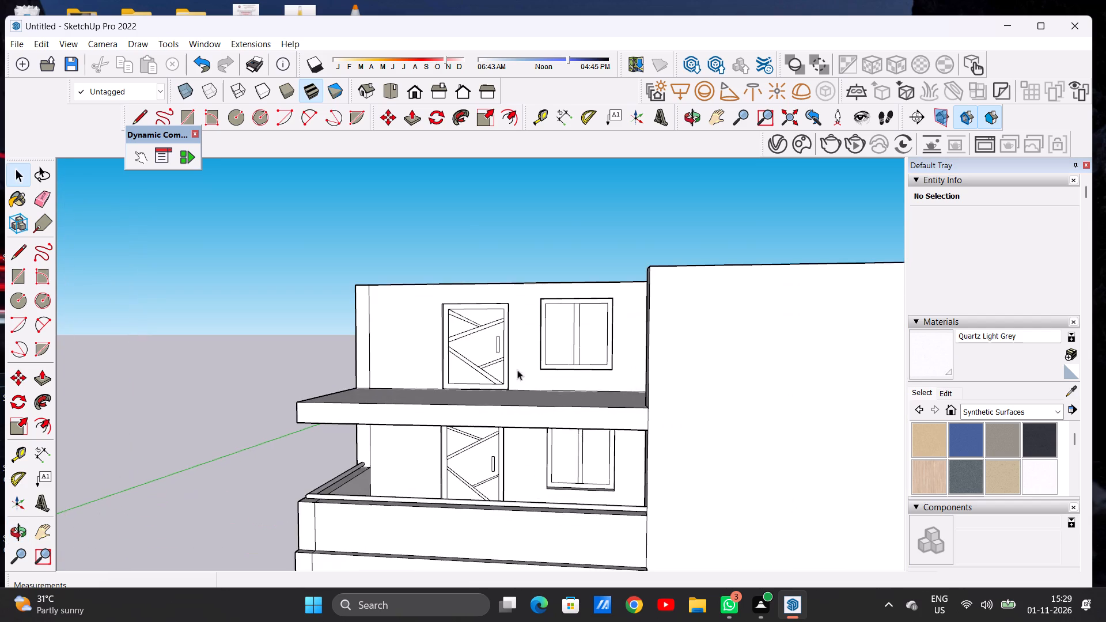
Draw a line about 10' 8" long on the top slab, from the front wall's corner line toward the front, parallel to the outer side edge.
{"action": "middle_click_drag", "start_coordinate": [507, 357], "coordinate": [560, 494]}
{"action": "scroll", "coordinate": [462, 346], "scroll_direction": "down", "scroll_amount": 5}
{"action": "middle_click_drag", "start_coordinate": [456, 370], "coordinate": [445, 435]}
{"action": "scroll", "coordinate": [411, 428], "scroll_direction": "up", "scroll_amount": 6}
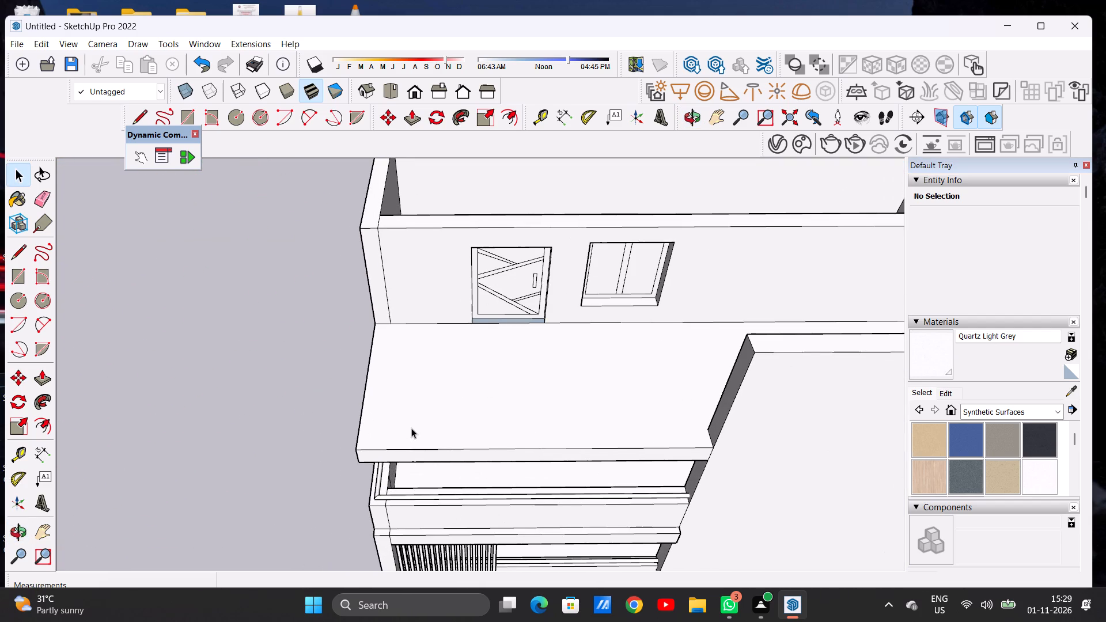
{"action": "key", "text": "l"}
{"action": "scroll", "coordinate": [397, 348], "scroll_direction": "up", "scroll_amount": 7}
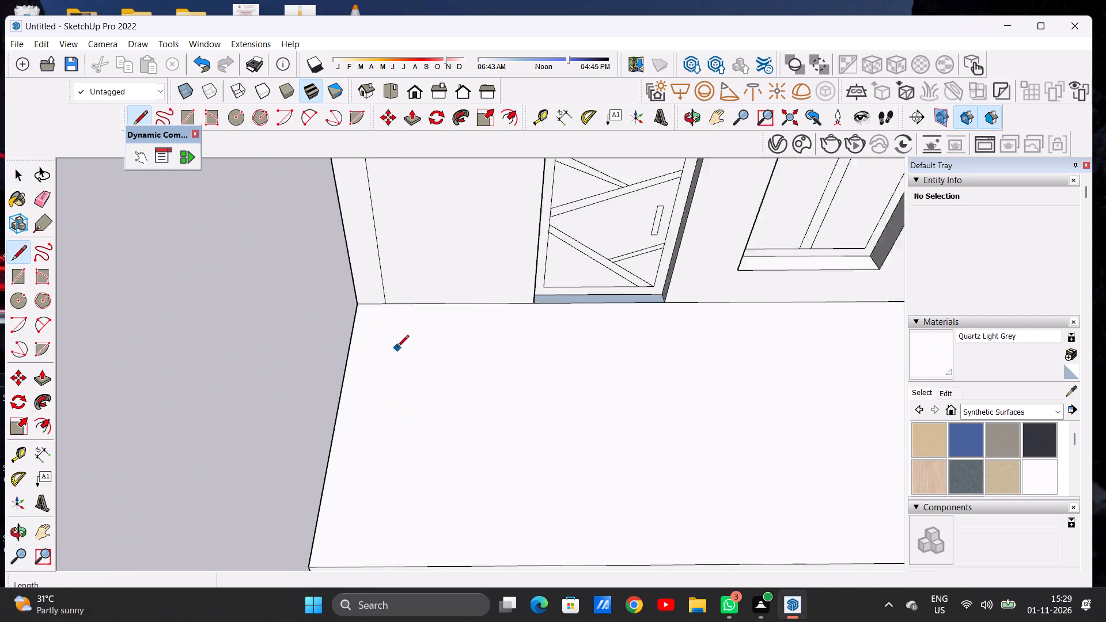
{"action": "left_click", "coordinate": [384, 299]}
{"action": "scroll", "coordinate": [369, 382], "scroll_direction": "down", "scroll_amount": 12}
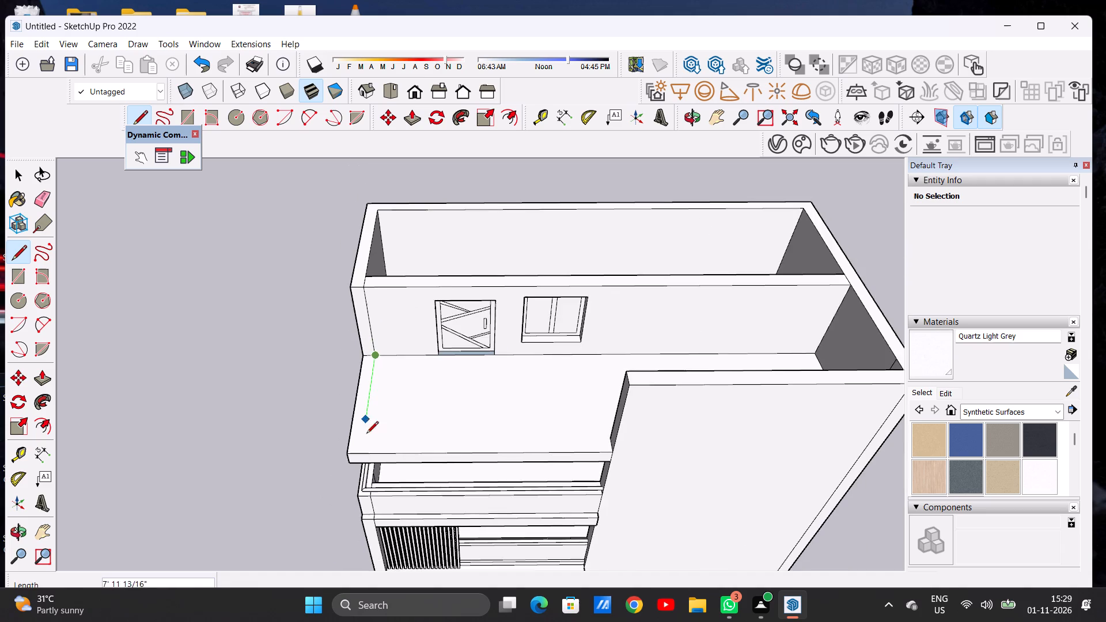
{"action": "scroll", "coordinate": [361, 447], "scroll_direction": "up", "scroll_amount": 8}
{"action": "scroll", "coordinate": [361, 447], "scroll_direction": "down", "scroll_amount": 1}
{"action": "scroll", "coordinate": [361, 447], "scroll_direction": "up", "scroll_amount": 3}
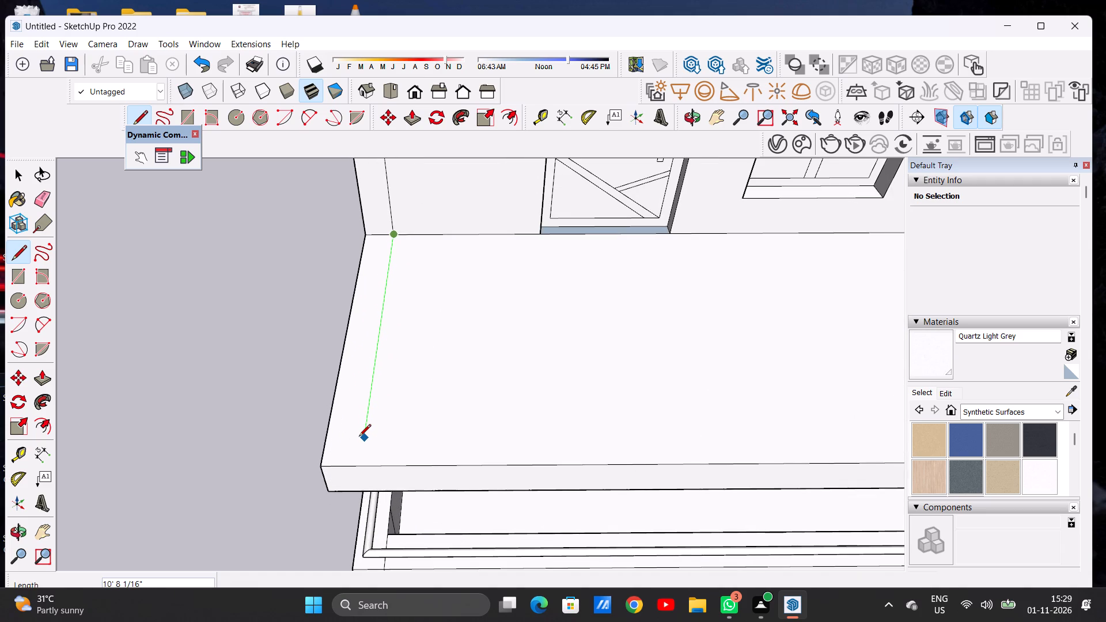
{"action": "left_click", "coordinate": [359, 437]}
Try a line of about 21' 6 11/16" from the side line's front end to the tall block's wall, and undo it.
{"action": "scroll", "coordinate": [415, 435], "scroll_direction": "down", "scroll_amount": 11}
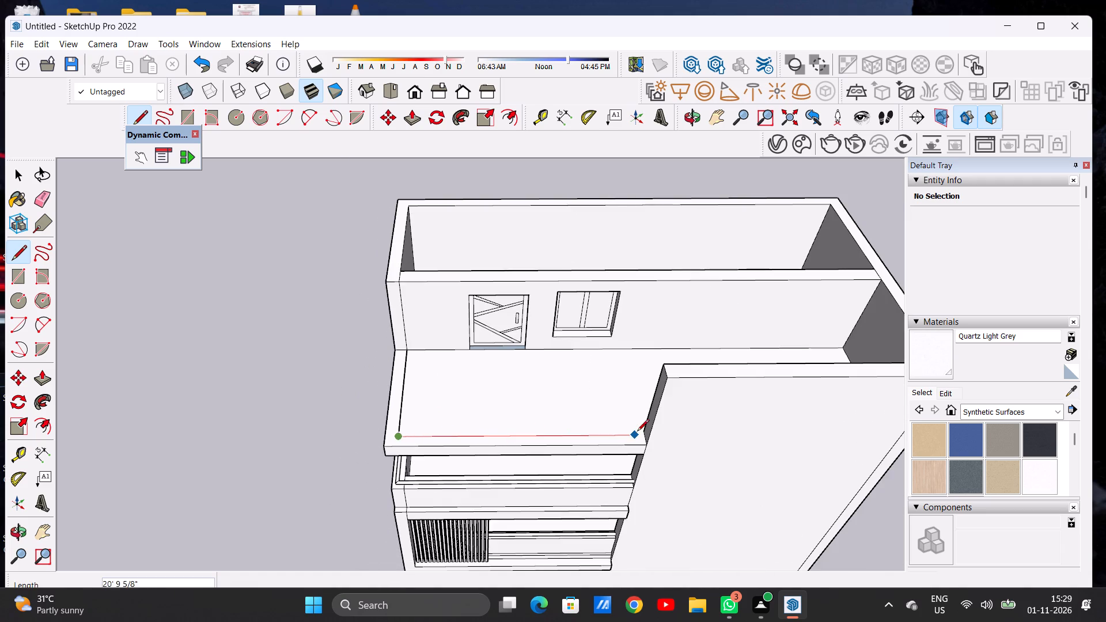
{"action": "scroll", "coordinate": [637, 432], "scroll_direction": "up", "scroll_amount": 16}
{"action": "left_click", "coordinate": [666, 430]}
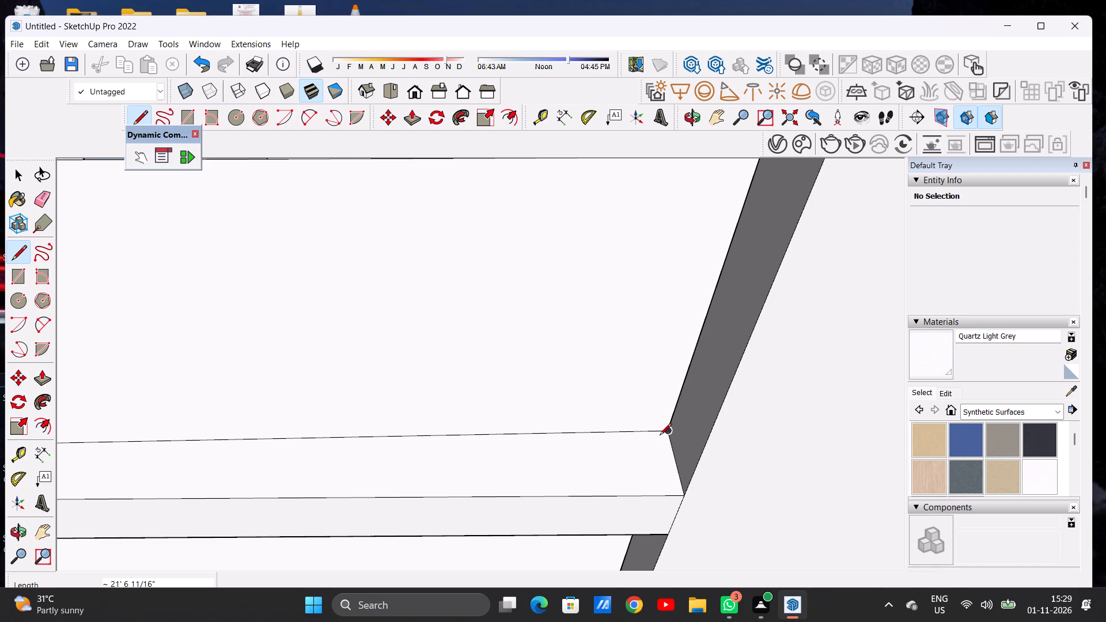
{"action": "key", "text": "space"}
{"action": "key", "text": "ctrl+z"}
Draw a line about 21' 6 11/16" long from the tall block's wall corner to the side line, parallel to the slab's front edge.
{"action": "key", "text": "l"}
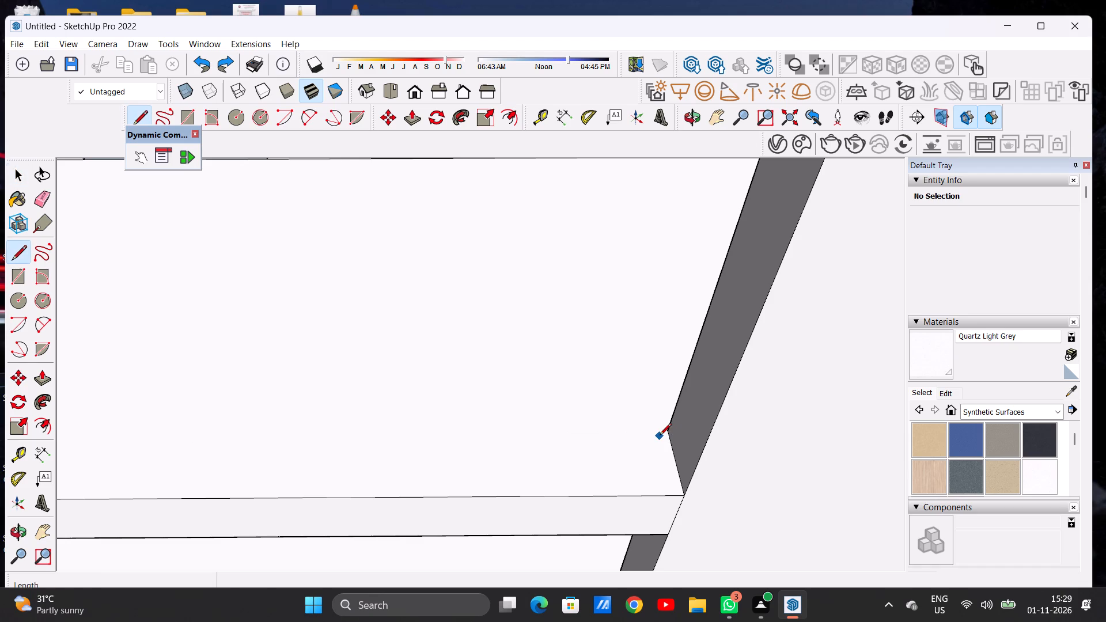
{"action": "left_click", "coordinate": [669, 429]}
{"action": "scroll", "coordinate": [651, 437], "scroll_direction": "down", "scroll_amount": 13}
{"action": "scroll", "coordinate": [321, 423], "scroll_direction": "up", "scroll_amount": 3}
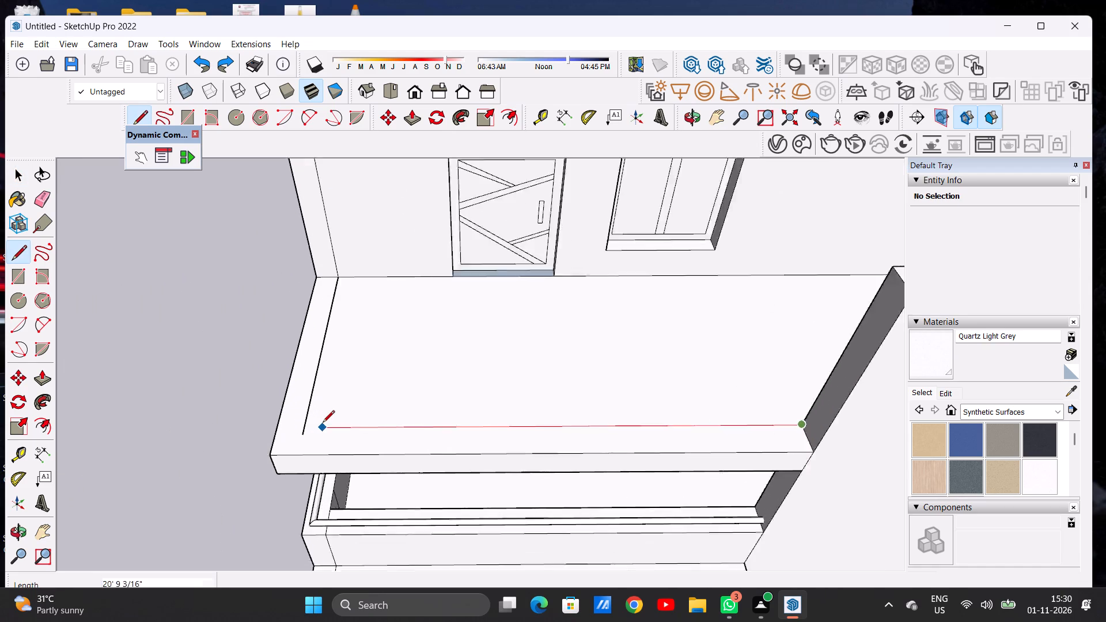
{"action": "scroll", "coordinate": [323, 423], "scroll_direction": "up", "scroll_amount": 11}
{"action": "left_click", "coordinate": [270, 434]}
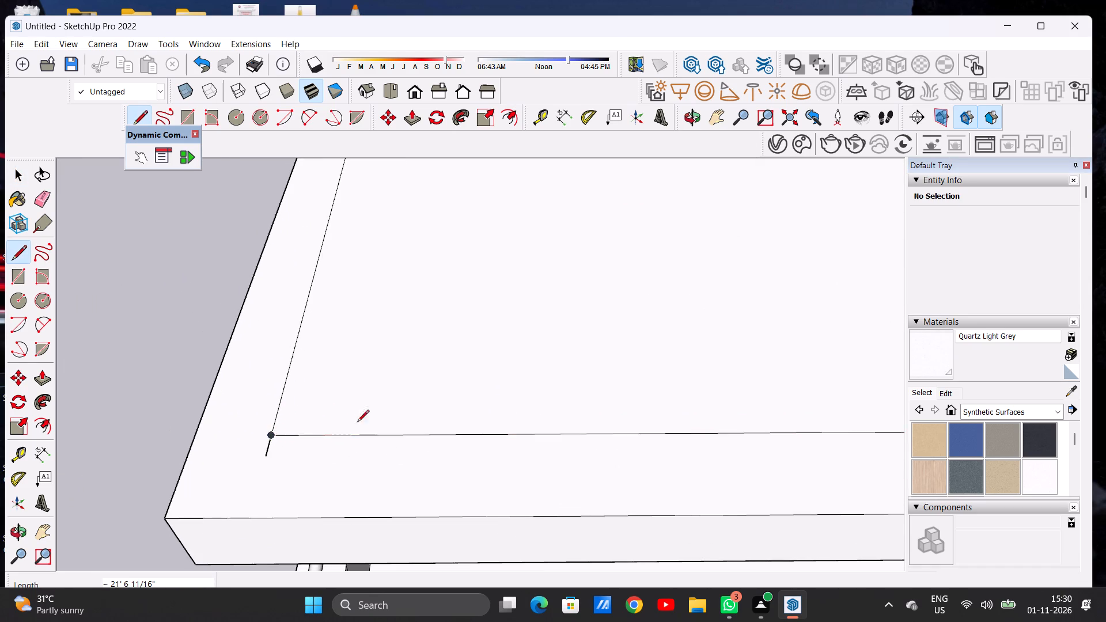
{"action": "scroll", "coordinate": [393, 414], "scroll_direction": "down", "scroll_amount": 6}
{"action": "scroll", "coordinate": [452, 401], "scroll_direction": "up", "scroll_amount": 1}
{"action": "scroll", "coordinate": [459, 395], "scroll_direction": "down", "scroll_amount": 9}
{"action": "scroll", "coordinate": [766, 429], "scroll_direction": "up", "scroll_amount": 4}
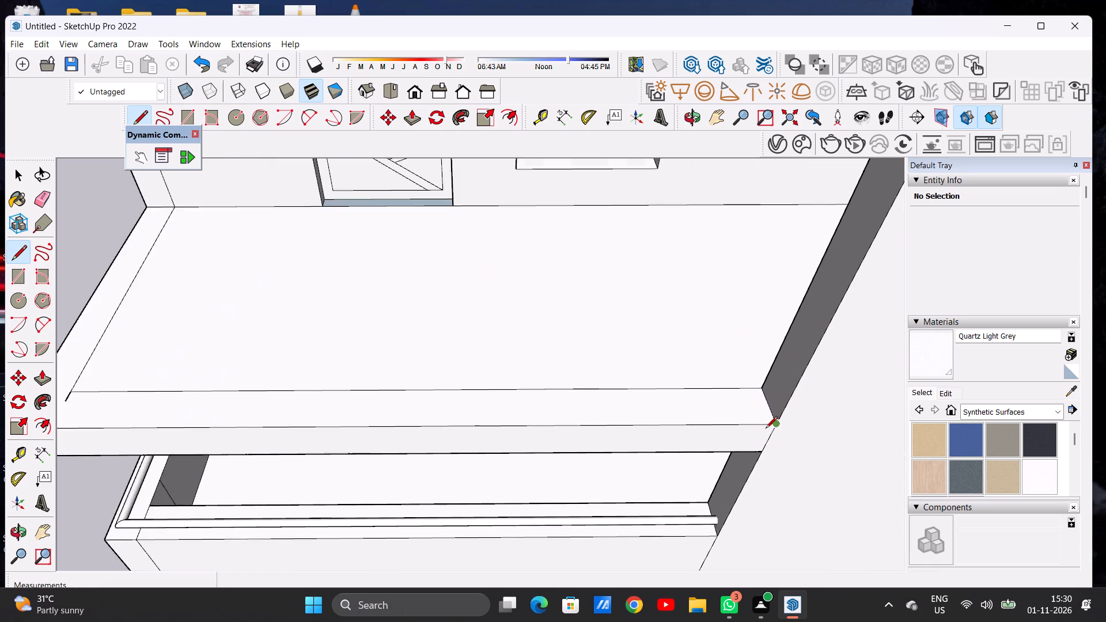
Draw a second line about 21' 6" long across the top slab, nearer its front edge, and join it to the side line's front end.
{"action": "scroll", "coordinate": [766, 429], "scroll_direction": "up", "scroll_amount": 11}
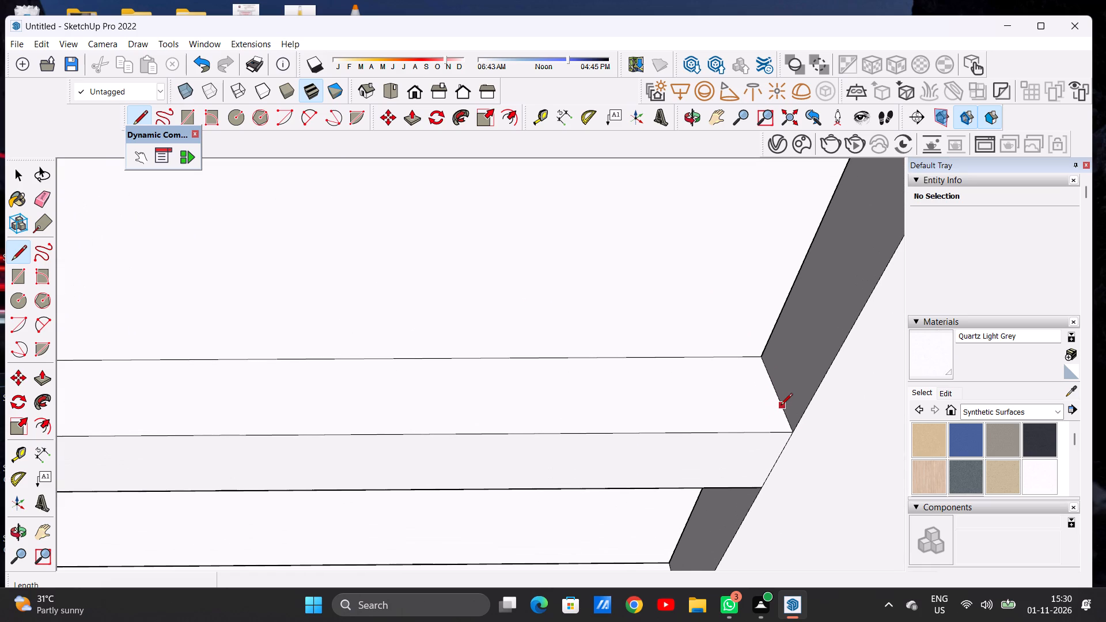
{"action": "left_click", "coordinate": [778, 403]}
{"action": "scroll", "coordinate": [732, 385], "scroll_direction": "down", "scroll_amount": 4}
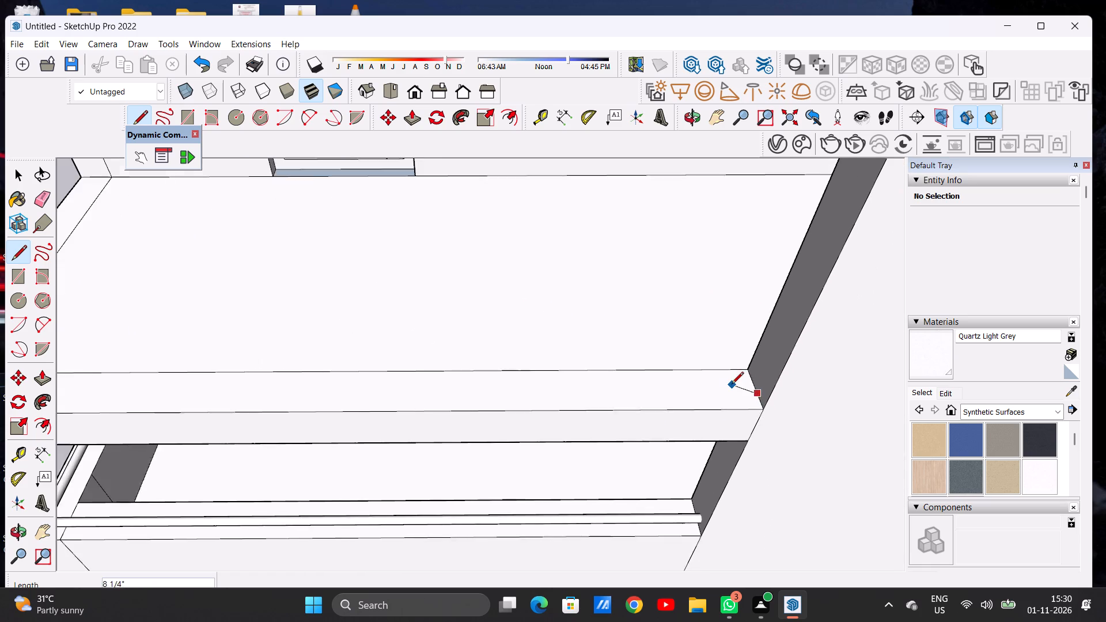
{"action": "scroll", "coordinate": [732, 385], "scroll_direction": "down", "scroll_amount": 7}
{"action": "scroll", "coordinate": [200, 386], "scroll_direction": "up", "scroll_amount": 7}
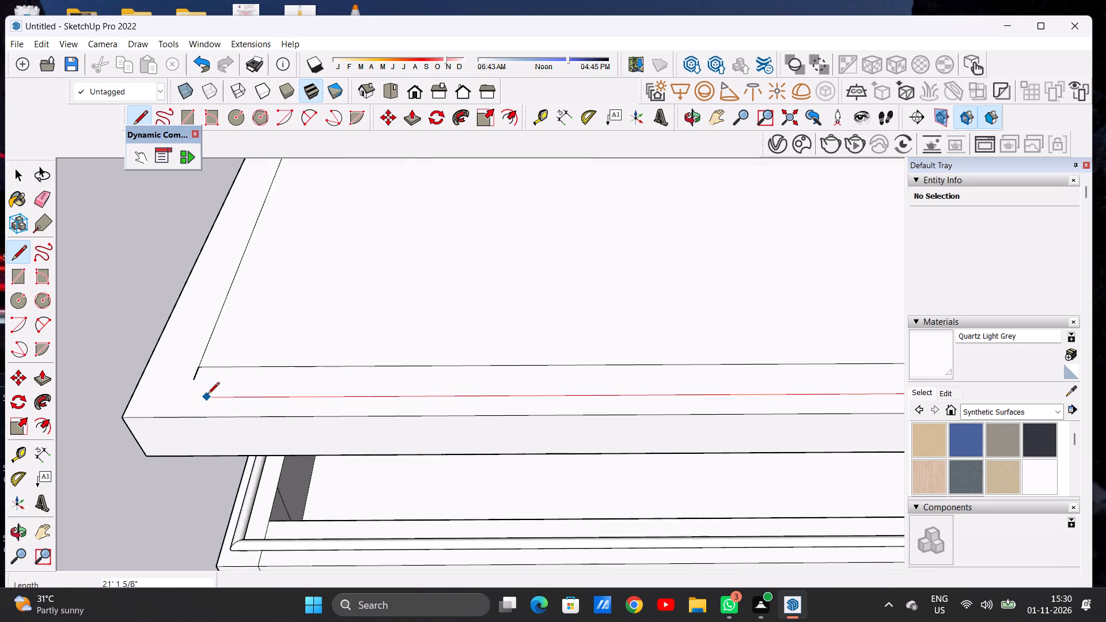
{"action": "scroll", "coordinate": [207, 395], "scroll_direction": "up", "scroll_amount": 7}
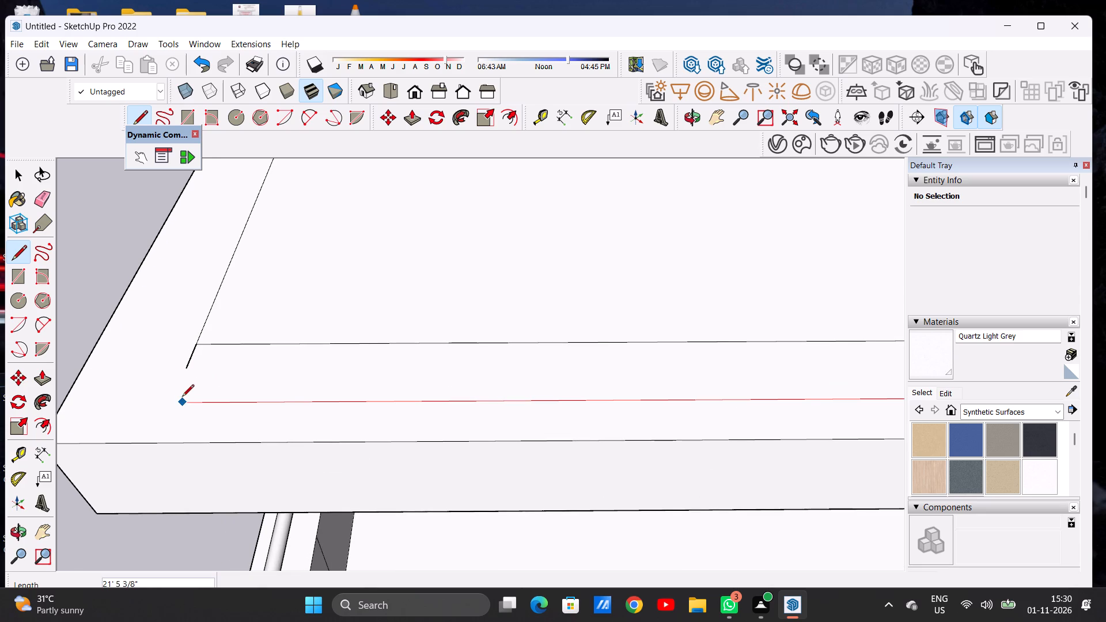
{"action": "left_click", "coordinate": [171, 400]}
{"action": "left_click", "coordinate": [188, 364]}
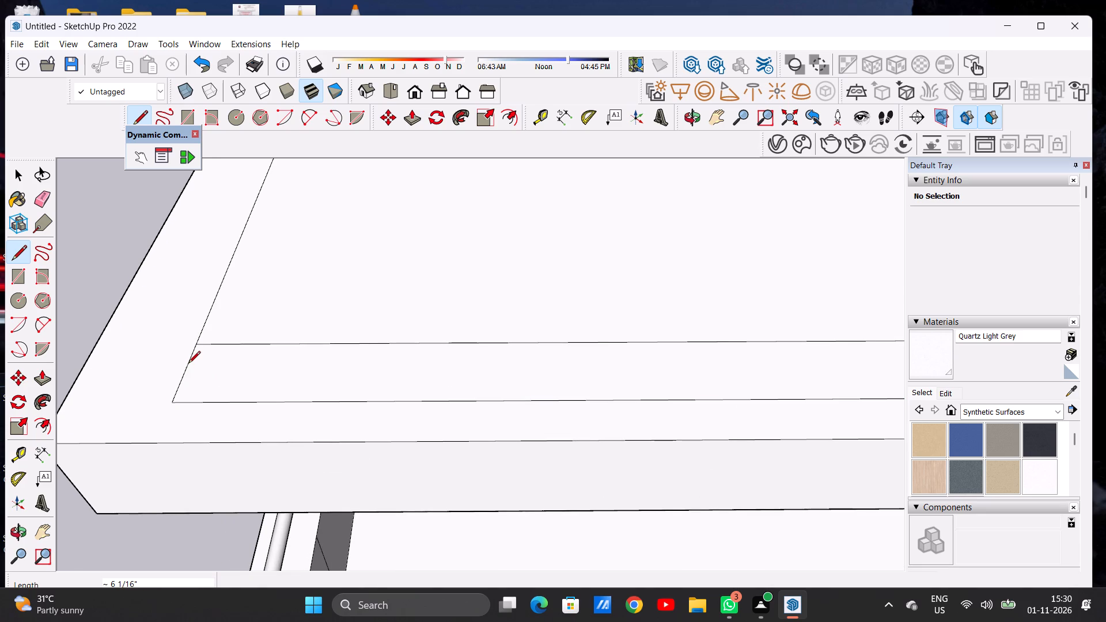
{"action": "key", "text": "space"}
Draw a line about 1' 2" long from the new inner corner to the slab's outer side edge, continuing the front line.
{"action": "key", "text": "l"}
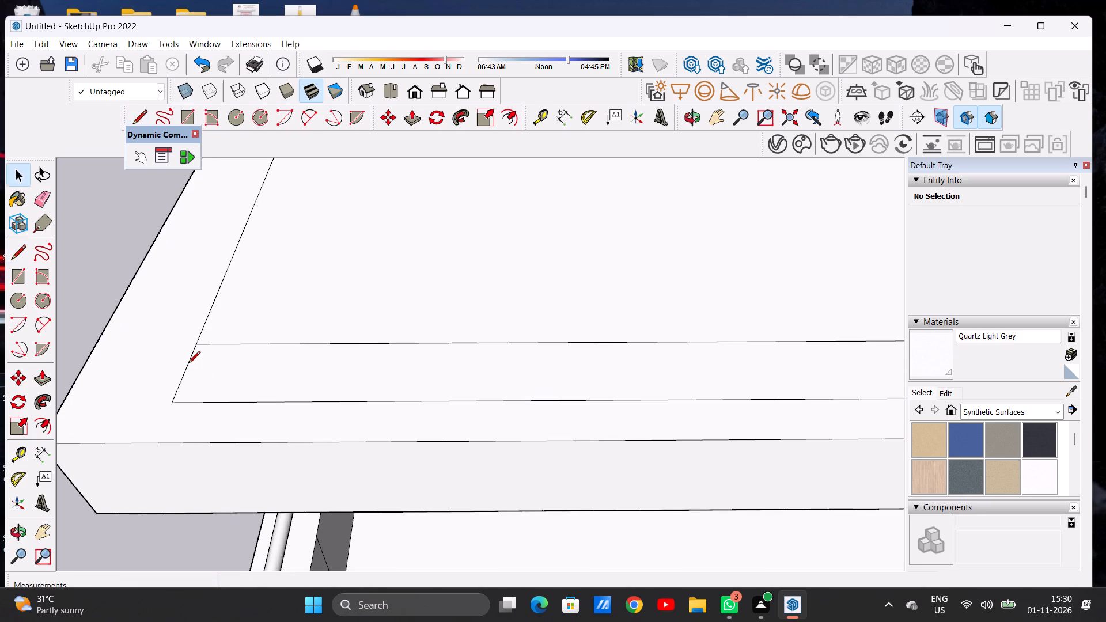
{"action": "left_click", "coordinate": [169, 405]}
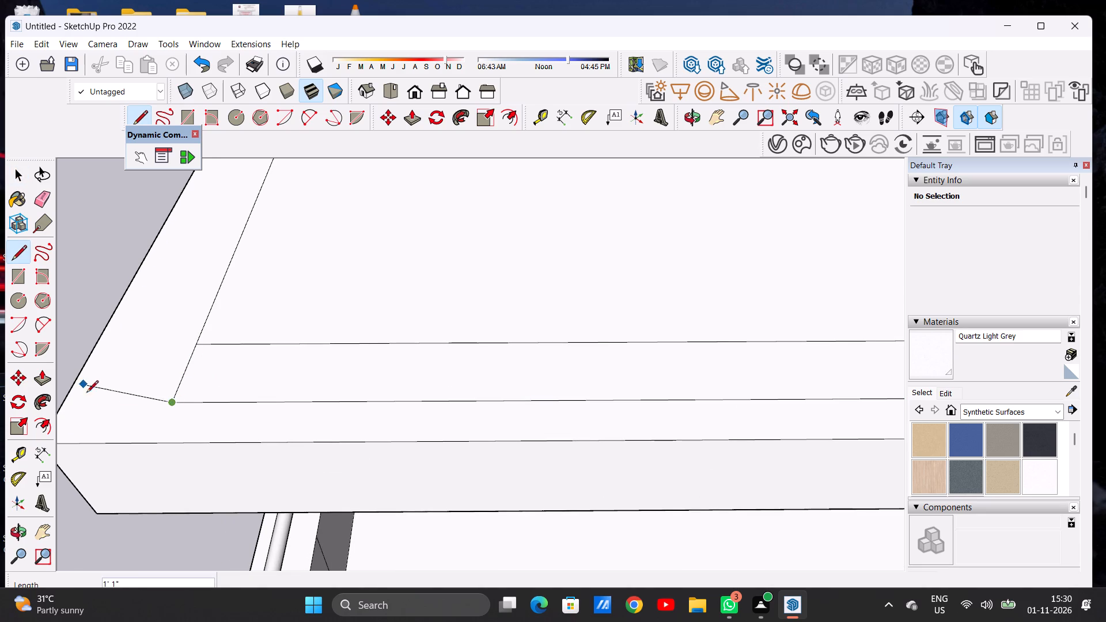
{"action": "scroll", "coordinate": [141, 395], "scroll_direction": "down", "scroll_amount": 6}
{"action": "scroll", "coordinate": [107, 397], "scroll_direction": "up", "scroll_amount": 5}
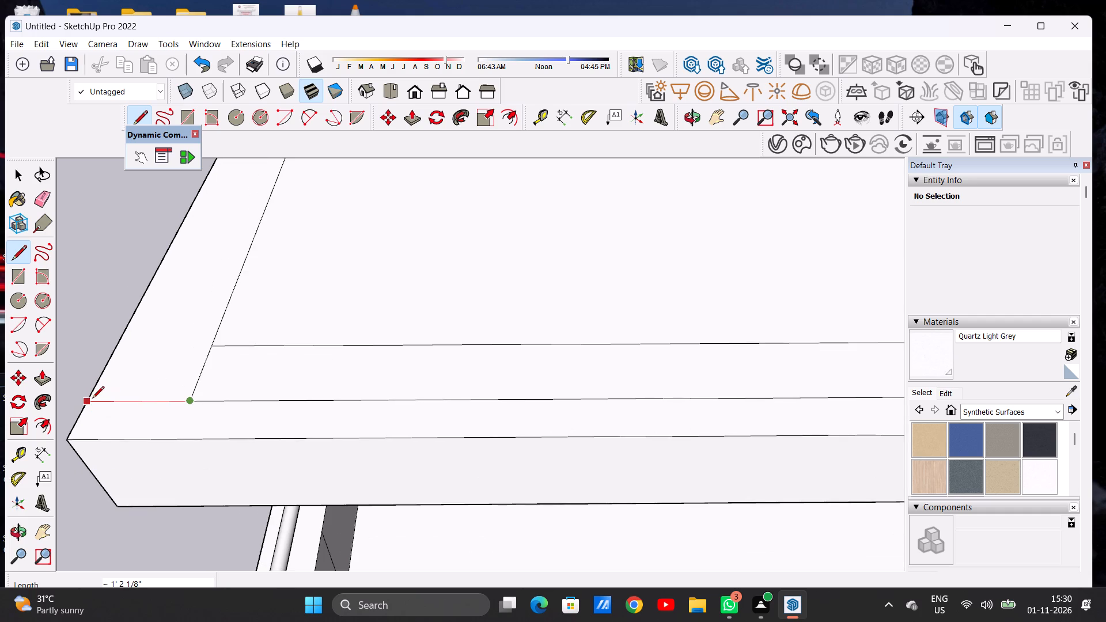
{"action": "left_click", "coordinate": [92, 399]}
{"action": "key", "text": "space"}
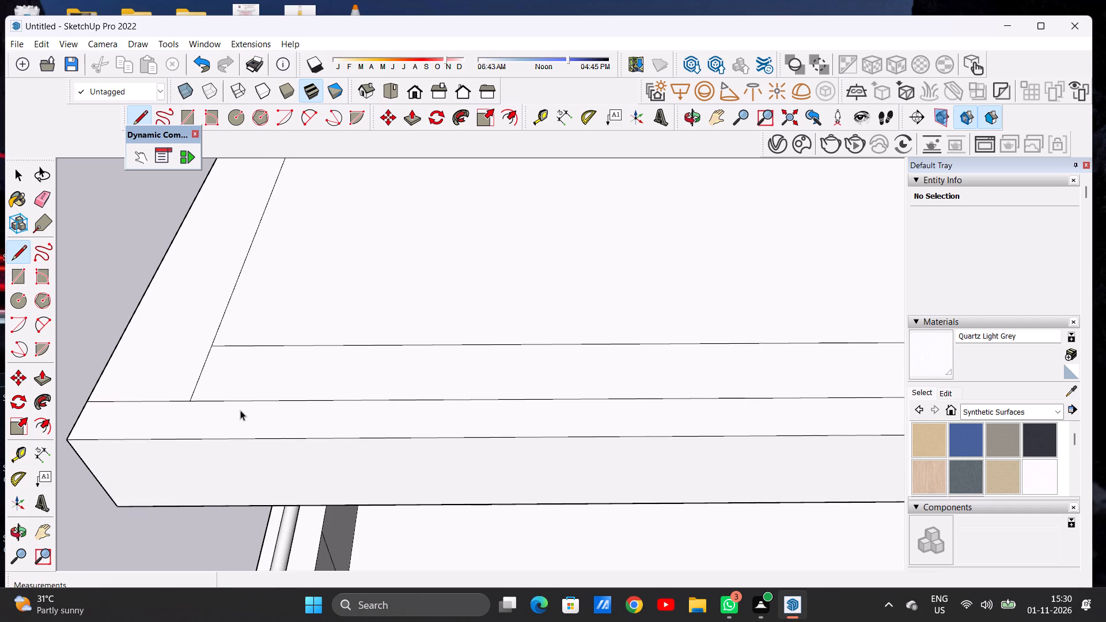
Examine the outlined border strips on the top slab from above and from the front, comparing them with the balcony parapet below.
{"action": "scroll", "coordinate": [255, 415], "scroll_direction": "down", "scroll_amount": 20}
{"action": "scroll", "coordinate": [255, 415], "scroll_direction": "down", "scroll_amount": 3}
{"action": "scroll", "coordinate": [367, 406], "scroll_direction": "up", "scroll_amount": 1}
{"action": "scroll", "coordinate": [367, 406], "scroll_direction": "down", "scroll_amount": 2}
{"action": "middle_click_drag", "start_coordinate": [428, 417], "coordinate": [440, 349]}
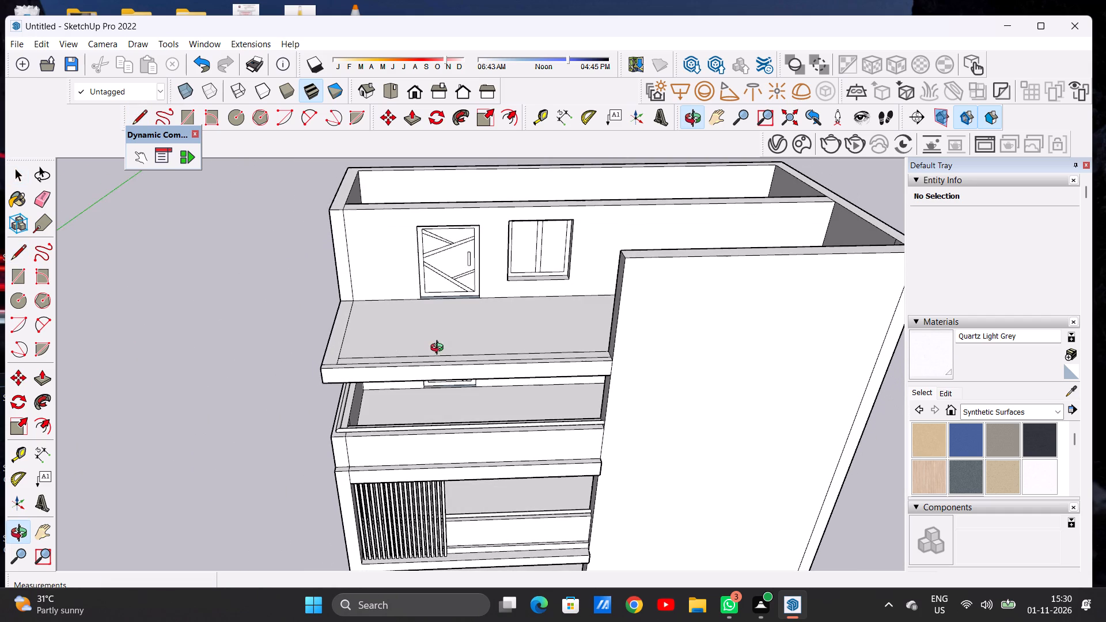
{"action": "middle_click_drag", "start_coordinate": [440, 349], "coordinate": [434, 339]}
{"action": "scroll", "coordinate": [460, 381], "scroll_direction": "down", "scroll_amount": 6}
{"action": "middle_click_drag", "start_coordinate": [441, 361], "coordinate": [463, 409]}
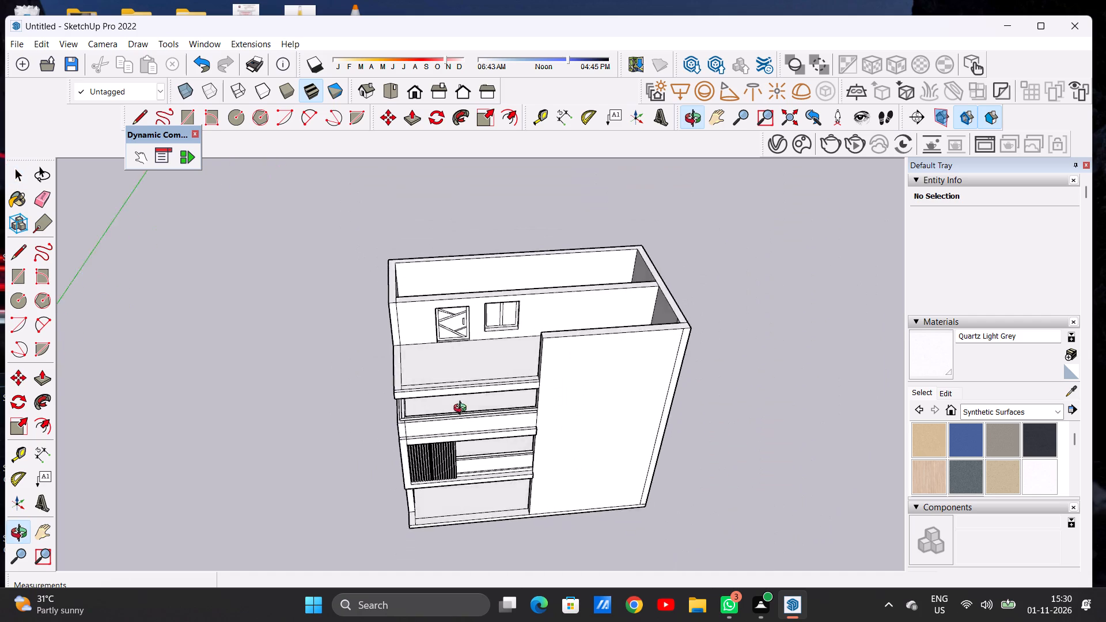
{"action": "middle_click_drag", "start_coordinate": [463, 409], "coordinate": [446, 324]}
{"action": "scroll", "coordinate": [471, 362], "scroll_direction": "up", "scroll_amount": 6}
{"action": "middle_click_drag", "start_coordinate": [513, 426], "coordinate": [483, 348]}
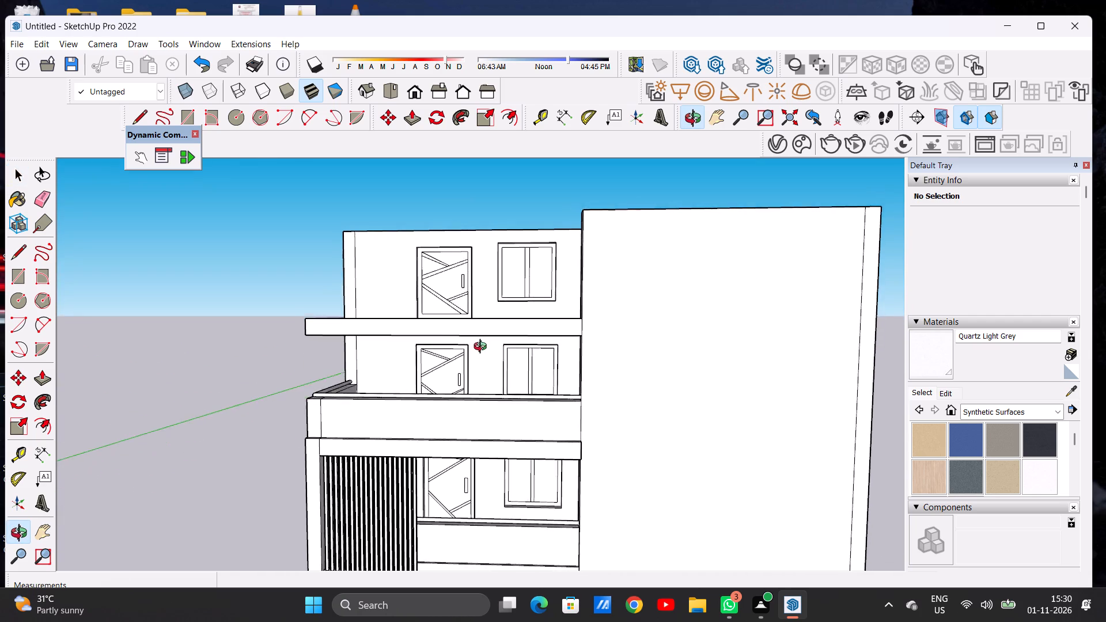
{"action": "middle_click_drag", "start_coordinate": [483, 348], "coordinate": [486, 354]}
{"action": "scroll", "coordinate": [514, 382], "scroll_direction": "down", "scroll_amount": 2}
{"action": "scroll", "coordinate": [517, 385], "scroll_direction": "up", "scroll_amount": 1}
{"action": "scroll", "coordinate": [517, 386], "scroll_direction": "down", "scroll_amount": 4}
{"action": "middle_click_drag", "start_coordinate": [502, 348], "coordinate": [493, 480]}
{"action": "scroll", "coordinate": [395, 371], "scroll_direction": "up", "scroll_amount": 9}
{"action": "scroll", "coordinate": [437, 371], "scroll_direction": "down", "scroll_amount": 1}
{"action": "scroll", "coordinate": [437, 371], "scroll_direction": "up", "scroll_amount": 5}
{"action": "middle_click_drag", "start_coordinate": [440, 395], "coordinate": [446, 436]}
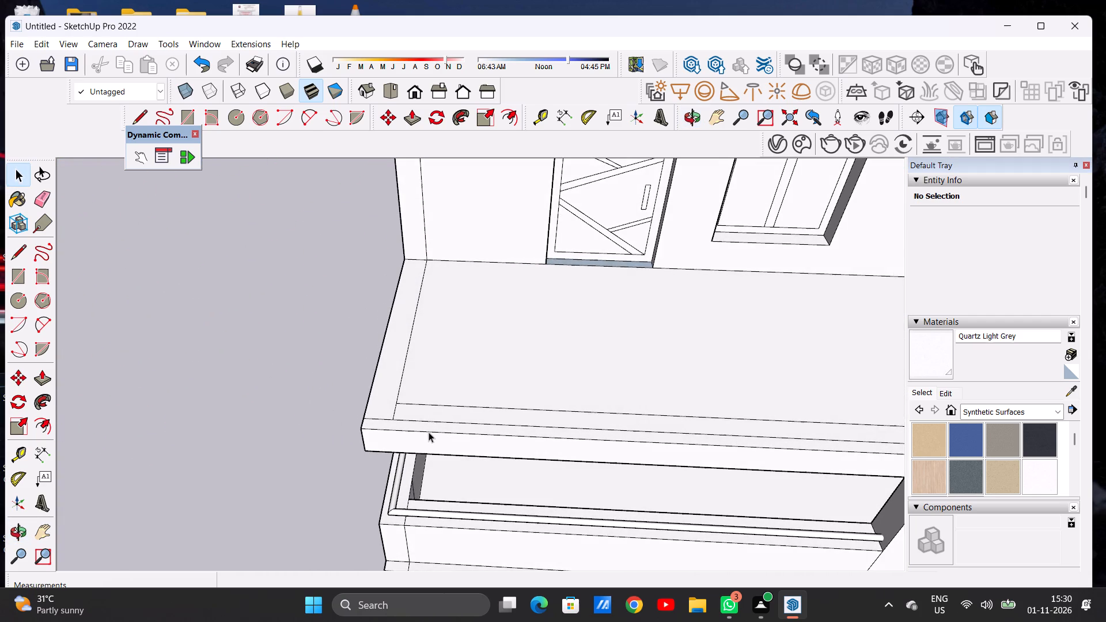
{"action": "scroll", "coordinate": [428, 432], "scroll_direction": "down", "scroll_amount": 11}
{"action": "middle_click_drag", "start_coordinate": [544, 467], "coordinate": [588, 446]}
{"action": "scroll", "coordinate": [606, 427], "scroll_direction": "down", "scroll_amount": 1}
{"action": "scroll", "coordinate": [606, 427], "scroll_direction": "up", "scroll_amount": 7}
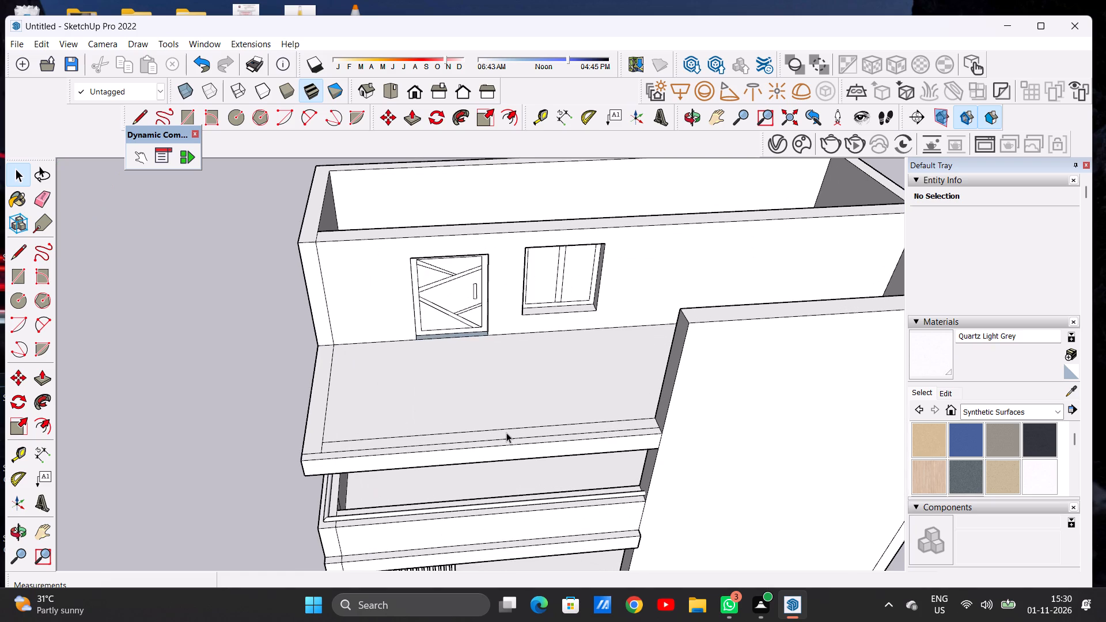
Push/pull the front border strip on the top slab upward by 3' 3".
{"action": "key", "text": "p"}
{"action": "scroll", "coordinate": [641, 429], "scroll_direction": "up", "scroll_amount": 11}
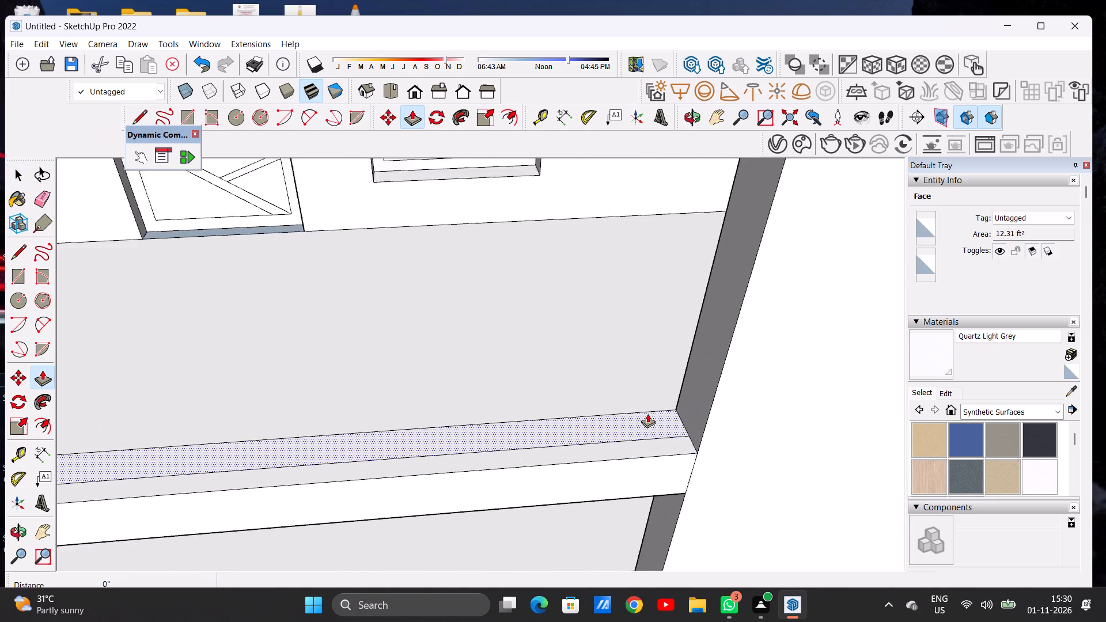
{"action": "scroll", "coordinate": [647, 414], "scroll_direction": "up", "scroll_amount": 1}
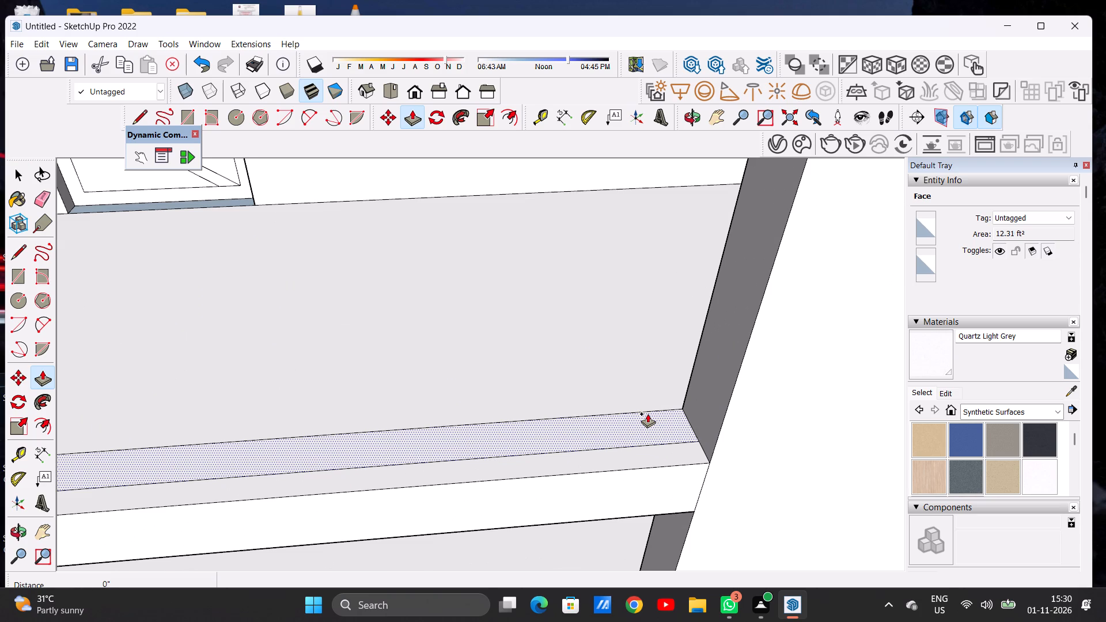
{"action": "left_click", "coordinate": [647, 414]}
{"action": "scroll", "coordinate": [614, 400], "scroll_direction": "down", "scroll_amount": 10}
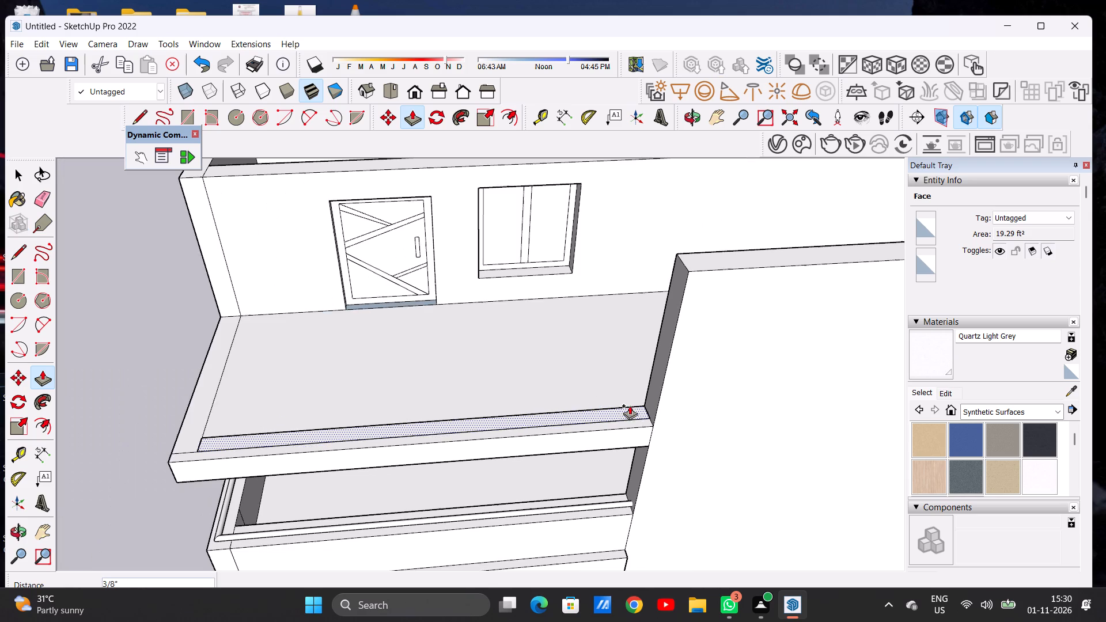
{"action": "middle_click_drag", "start_coordinate": [650, 363], "coordinate": [651, 324]}
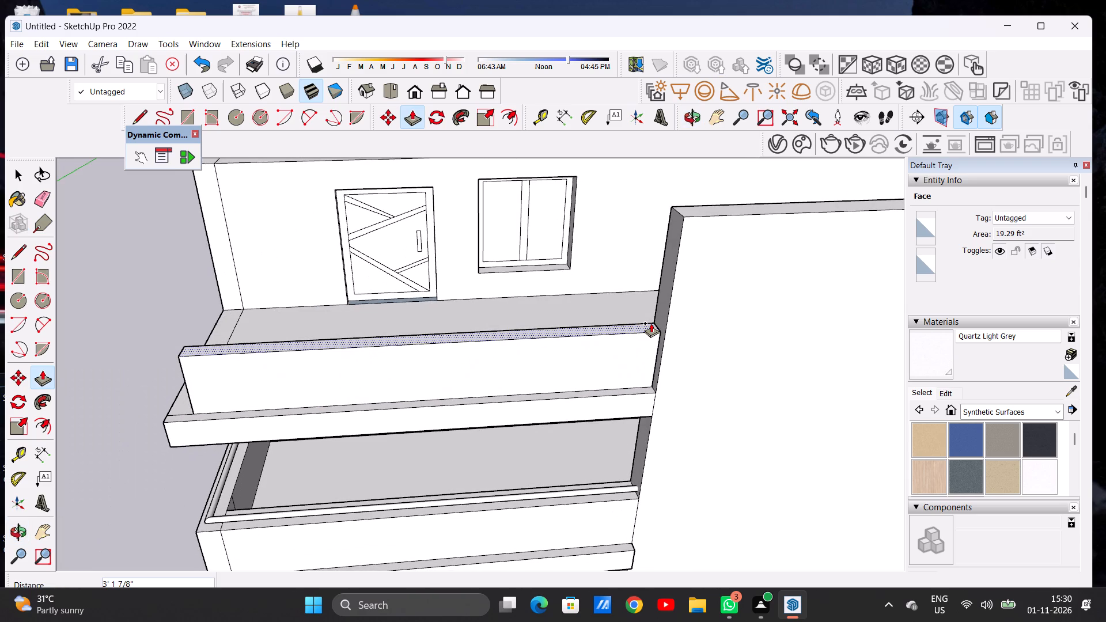
{"action": "key", "text": "3"}
{"action": "key", "text": "apostrophe"}
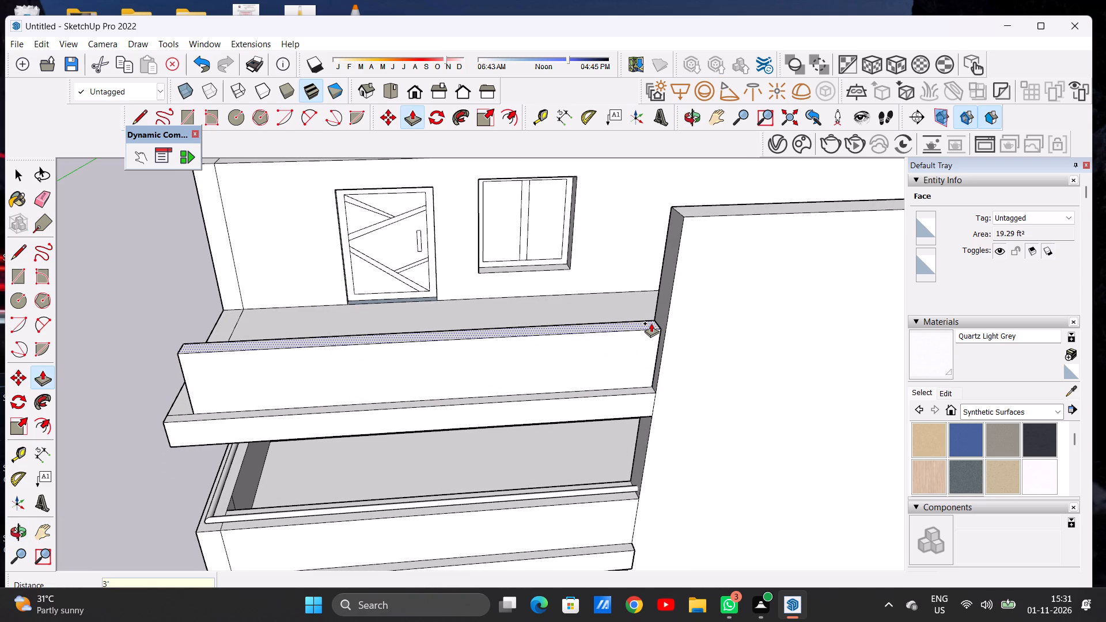
{"action": "key", "text": "3"}
{"action": "key", "text": "shift+quotedbl"}
{"action": "key", "text": "Return"}
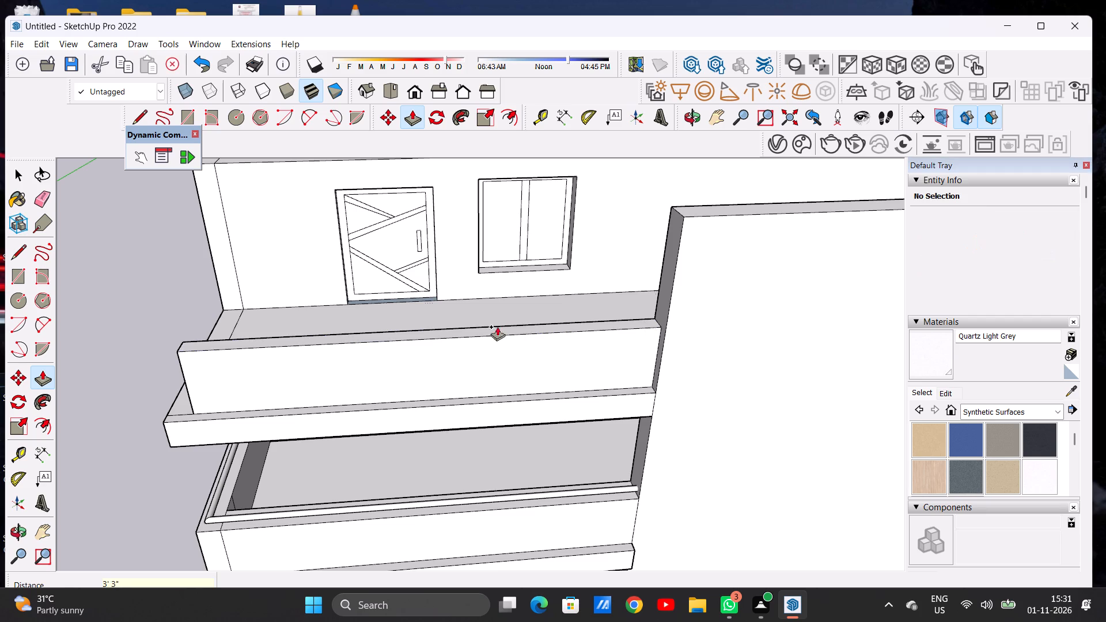
Push/pull the side border strip up 3' 3", level with the top of the front parapet.
{"action": "scroll", "coordinate": [455, 333], "scroll_direction": "down", "scroll_amount": 7}
{"action": "middle_click_drag", "start_coordinate": [312, 351], "coordinate": [419, 367]}
{"action": "scroll", "coordinate": [373, 403], "scroll_direction": "up", "scroll_amount": 2}
{"action": "scroll", "coordinate": [373, 403], "scroll_direction": "down", "scroll_amount": 1}
{"action": "scroll", "coordinate": [373, 403], "scroll_direction": "up", "scroll_amount": 11}
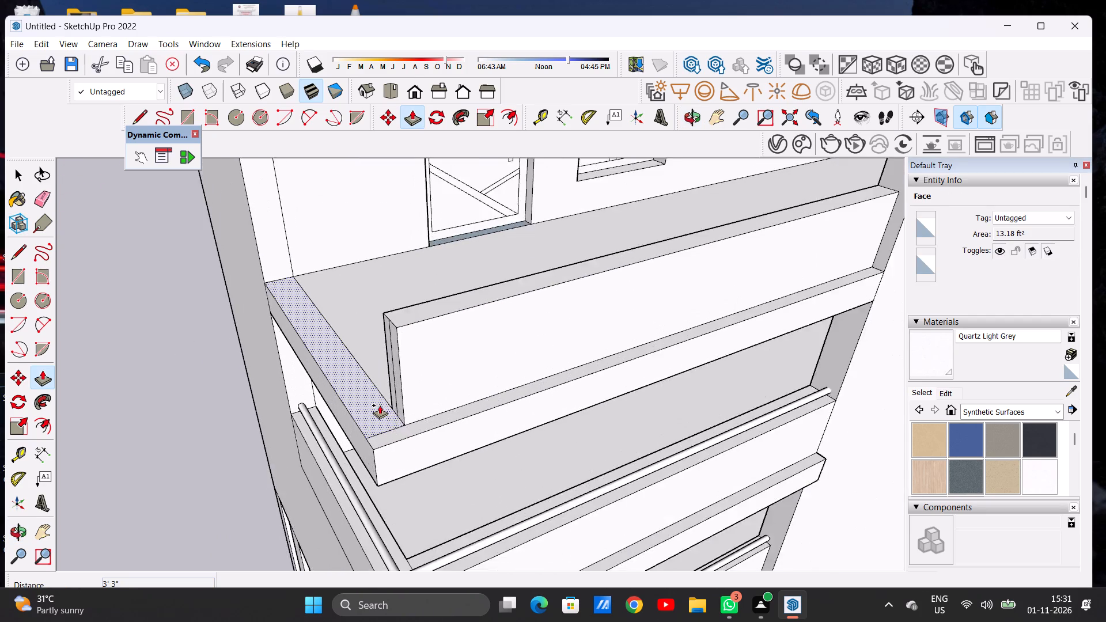
{"action": "scroll", "coordinate": [380, 405], "scroll_direction": "up", "scroll_amount": 6}
{"action": "scroll", "coordinate": [397, 411], "scroll_direction": "down", "scroll_amount": 1}
{"action": "scroll", "coordinate": [397, 411], "scroll_direction": "up", "scroll_amount": 1}
{"action": "left_click", "coordinate": [386, 417]}
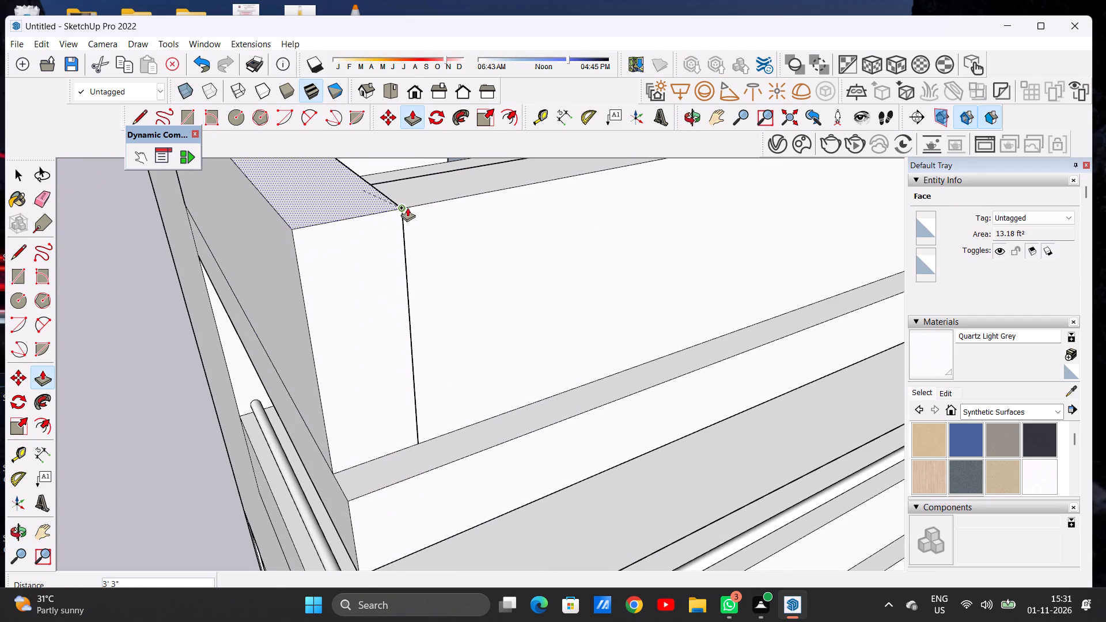
{"action": "left_click", "coordinate": [407, 207]}
{"action": "key", "text": "space"}
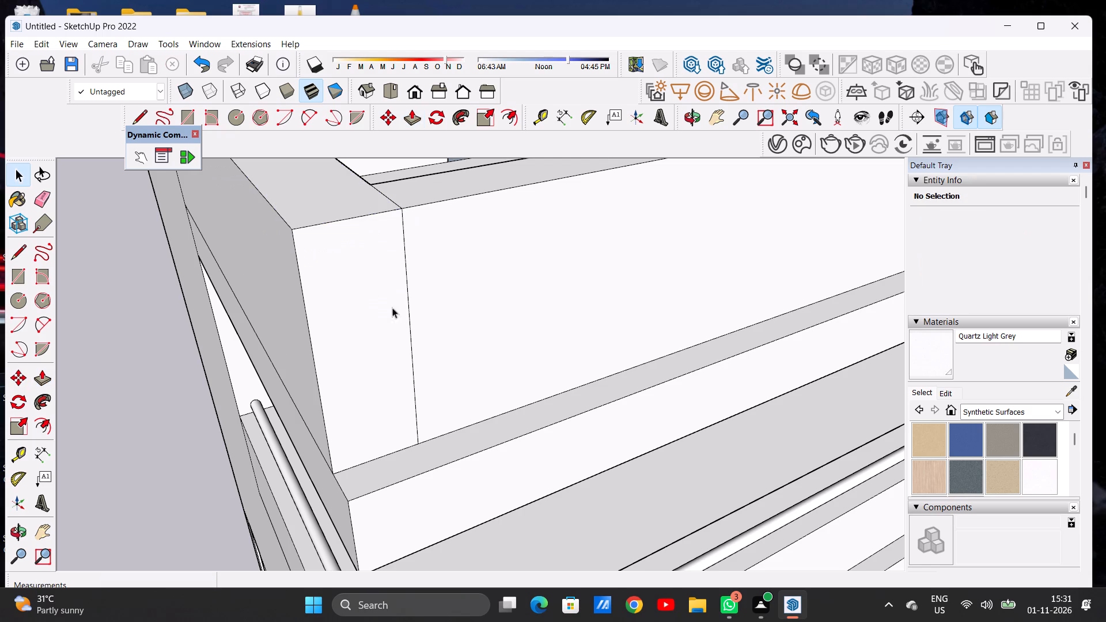
Examine the top-storey parapet from the front and above, comparing it with the railed parapet on the floor below.
{"action": "scroll", "coordinate": [389, 327], "scroll_direction": "up", "scroll_amount": 1}
{"action": "scroll", "coordinate": [388, 329], "scroll_direction": "down", "scroll_amount": 20}
{"action": "scroll", "coordinate": [388, 329], "scroll_direction": "down", "scroll_amount": 1}
{"action": "middle_click_drag", "start_coordinate": [408, 355], "coordinate": [290, 260]}
{"action": "scroll", "coordinate": [317, 318], "scroll_direction": "down", "scroll_amount": 5}
{"action": "middle_click_drag", "start_coordinate": [422, 363], "coordinate": [415, 355]}
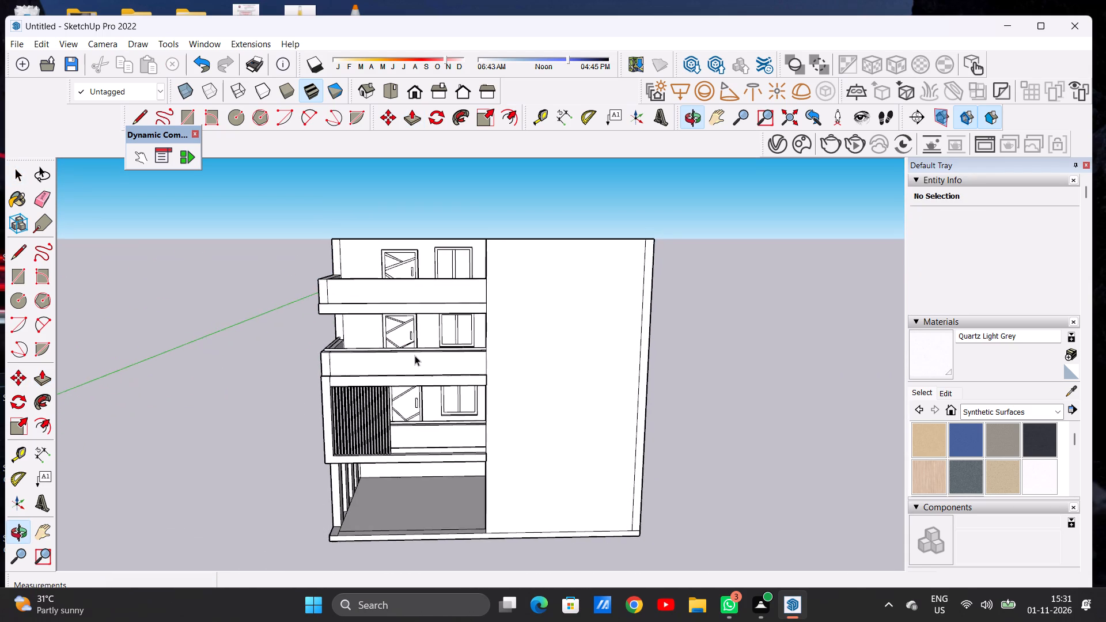
{"action": "scroll", "coordinate": [419, 369], "scroll_direction": "down", "scroll_amount": 6}
{"action": "scroll", "coordinate": [379, 318], "scroll_direction": "up", "scroll_amount": 20}
{"action": "scroll", "coordinate": [379, 318], "scroll_direction": "up", "scroll_amount": 3}
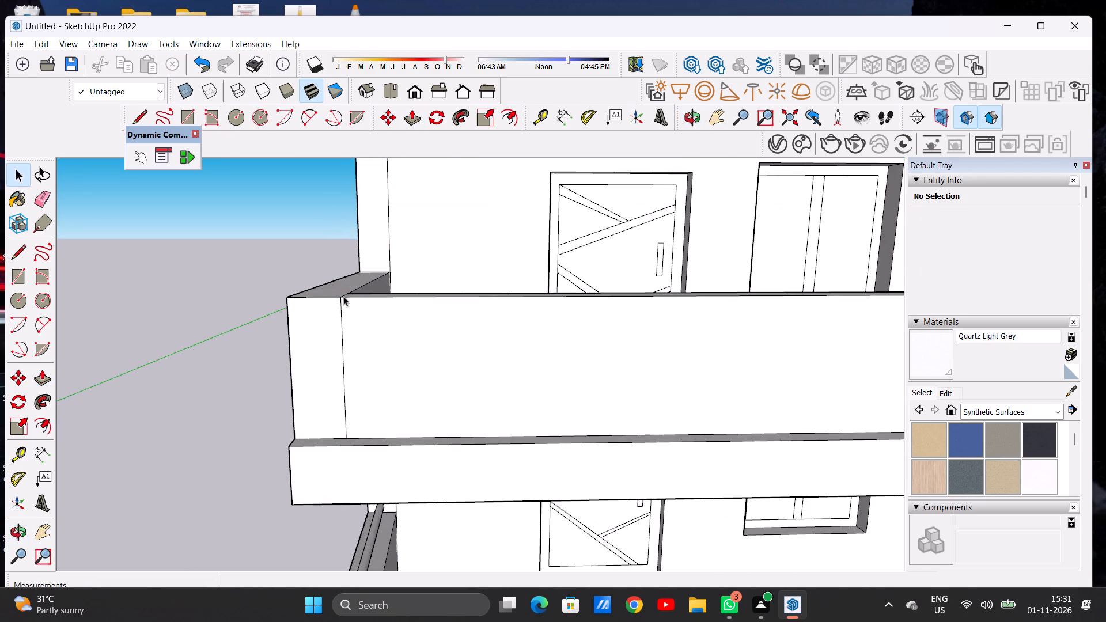
{"action": "middle_click_drag", "start_coordinate": [348, 275], "coordinate": [346, 396]}
{"action": "middle_click", "coordinate": [346, 396]}
{"action": "scroll", "coordinate": [344, 402], "scroll_direction": "down", "scroll_amount": 13}
{"action": "scroll", "coordinate": [378, 381], "scroll_direction": "up", "scroll_amount": 1}
{"action": "scroll", "coordinate": [381, 381], "scroll_direction": "down", "scroll_amount": 2}
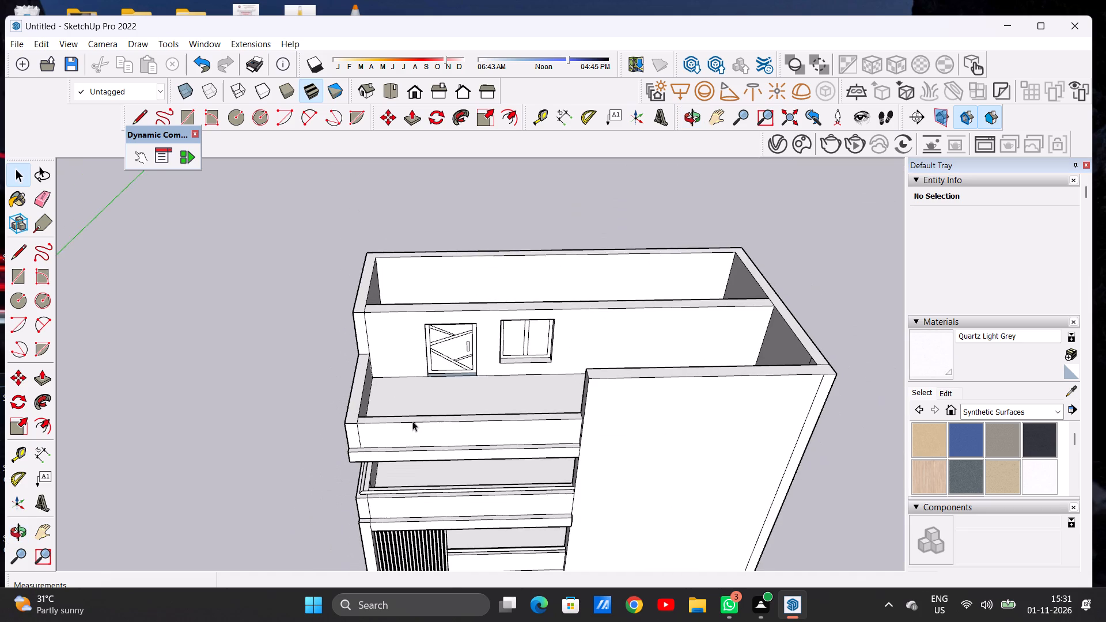
{"action": "middle_click_drag", "start_coordinate": [411, 426], "coordinate": [411, 312]}
{"action": "middle_click", "coordinate": [411, 312]}
{"action": "scroll", "coordinate": [422, 378], "scroll_direction": "down", "scroll_amount": 4}
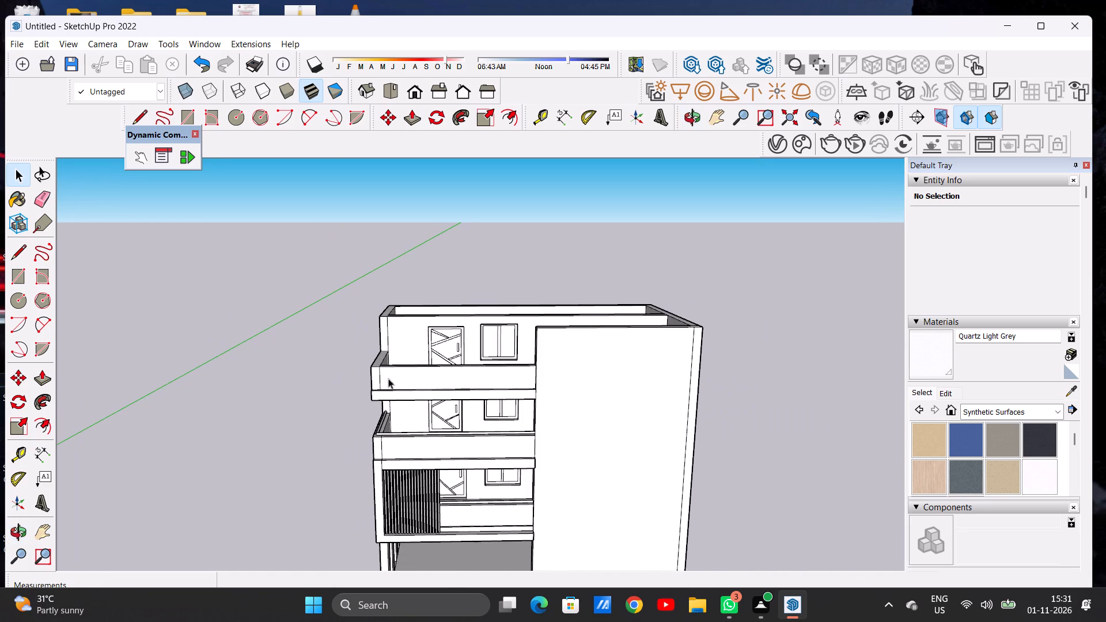
{"action": "scroll", "coordinate": [380, 355], "scroll_direction": "up", "scroll_amount": 9}
{"action": "scroll", "coordinate": [405, 380], "scroll_direction": "down", "scroll_amount": 5}
{"action": "scroll", "coordinate": [426, 392], "scroll_direction": "up", "scroll_amount": 1}
{"action": "scroll", "coordinate": [426, 392], "scroll_direction": "down", "scroll_amount": 2}
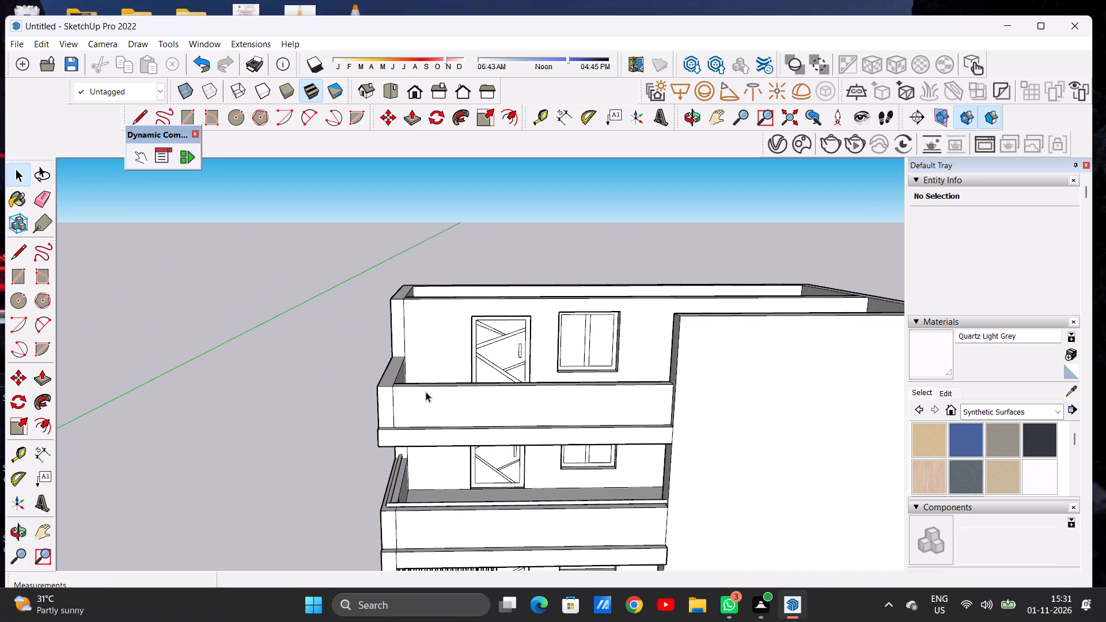
Draw a circle of about 1 15/16" radius on the front wall just above the side parapet's top face.
{"action": "middle_click_drag", "start_coordinate": [405, 393], "coordinate": [444, 377]}
{"action": "scroll", "coordinate": [405, 350], "scroll_direction": "up", "scroll_amount": 20}
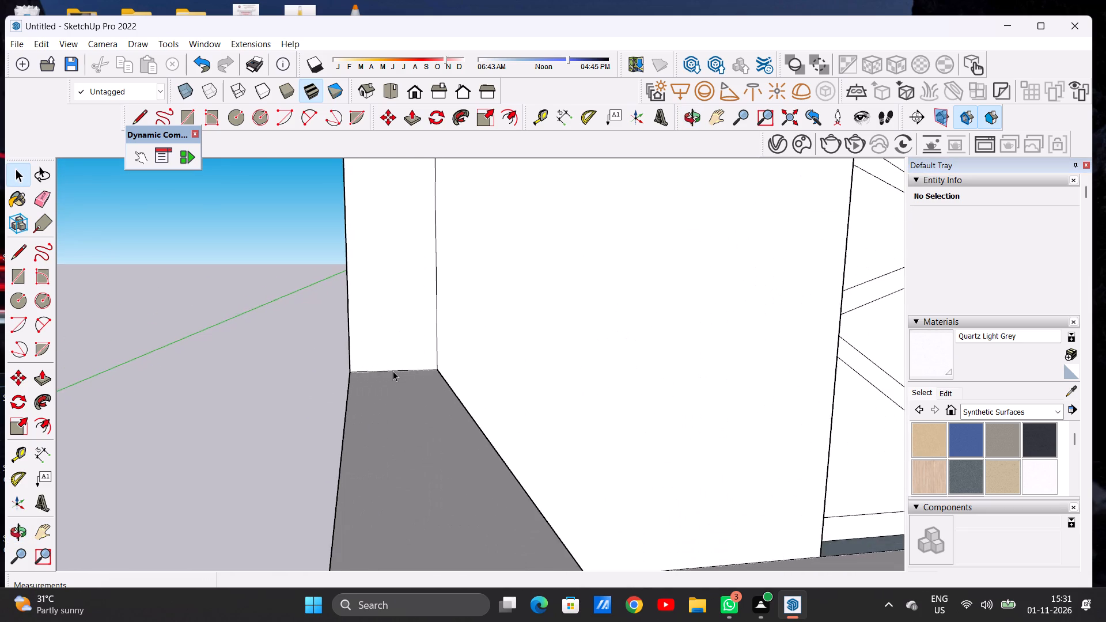
{"action": "middle_click_drag", "start_coordinate": [416, 374], "coordinate": [388, 373]}
{"action": "middle_click_drag", "start_coordinate": [397, 373], "coordinate": [414, 372]}
{"action": "key", "text": "c"}
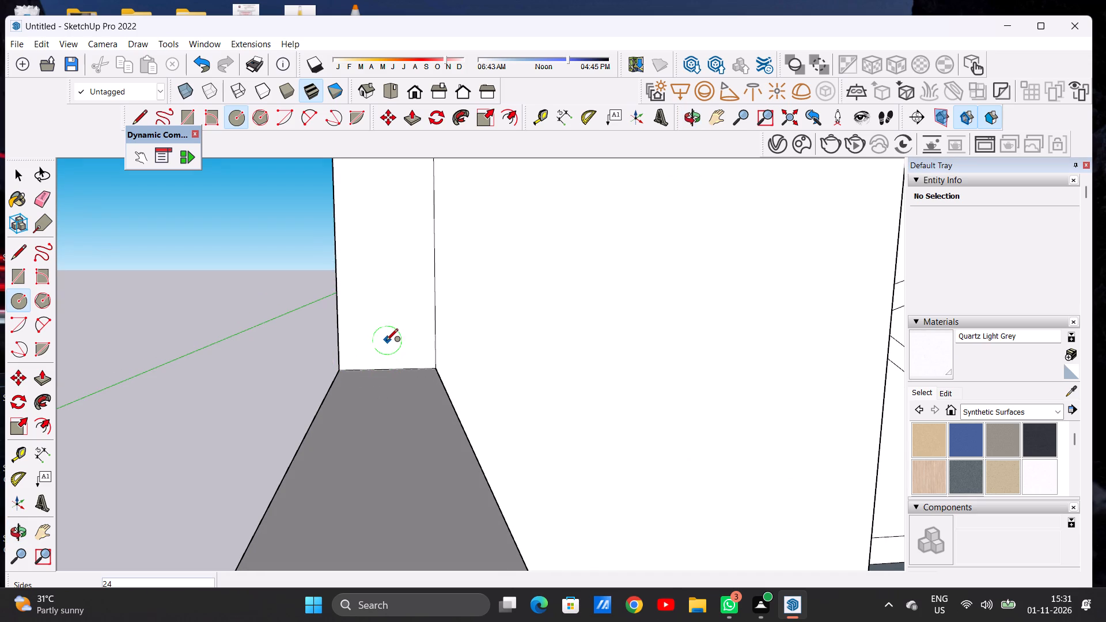
{"action": "left_click", "coordinate": [385, 343]}
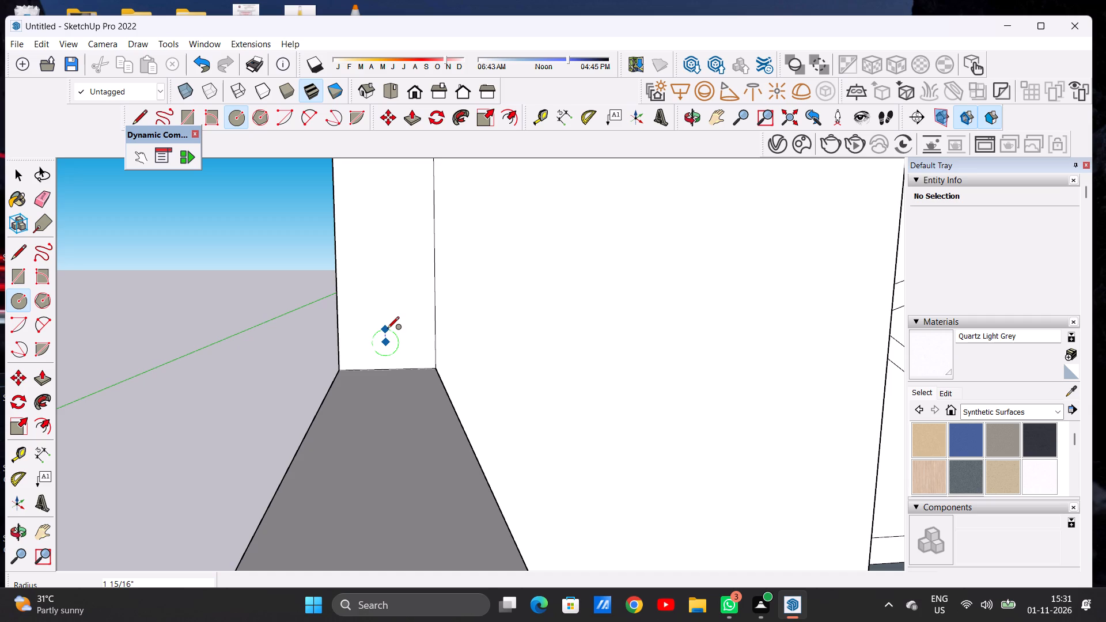
{"action": "left_click", "coordinate": [387, 329]}
{"action": "key", "text": "space"}
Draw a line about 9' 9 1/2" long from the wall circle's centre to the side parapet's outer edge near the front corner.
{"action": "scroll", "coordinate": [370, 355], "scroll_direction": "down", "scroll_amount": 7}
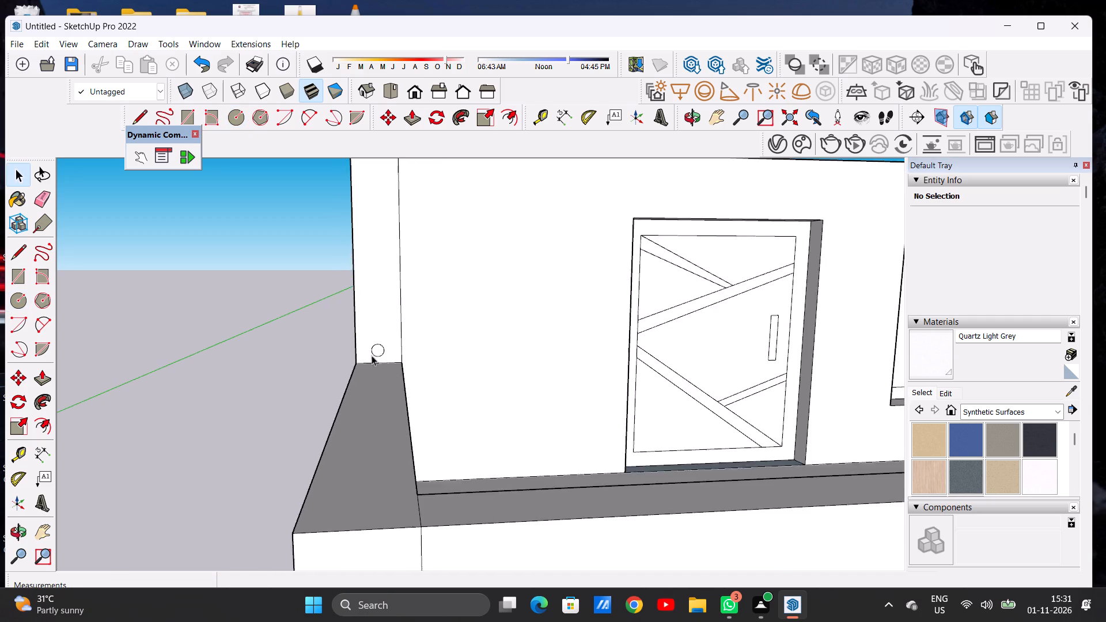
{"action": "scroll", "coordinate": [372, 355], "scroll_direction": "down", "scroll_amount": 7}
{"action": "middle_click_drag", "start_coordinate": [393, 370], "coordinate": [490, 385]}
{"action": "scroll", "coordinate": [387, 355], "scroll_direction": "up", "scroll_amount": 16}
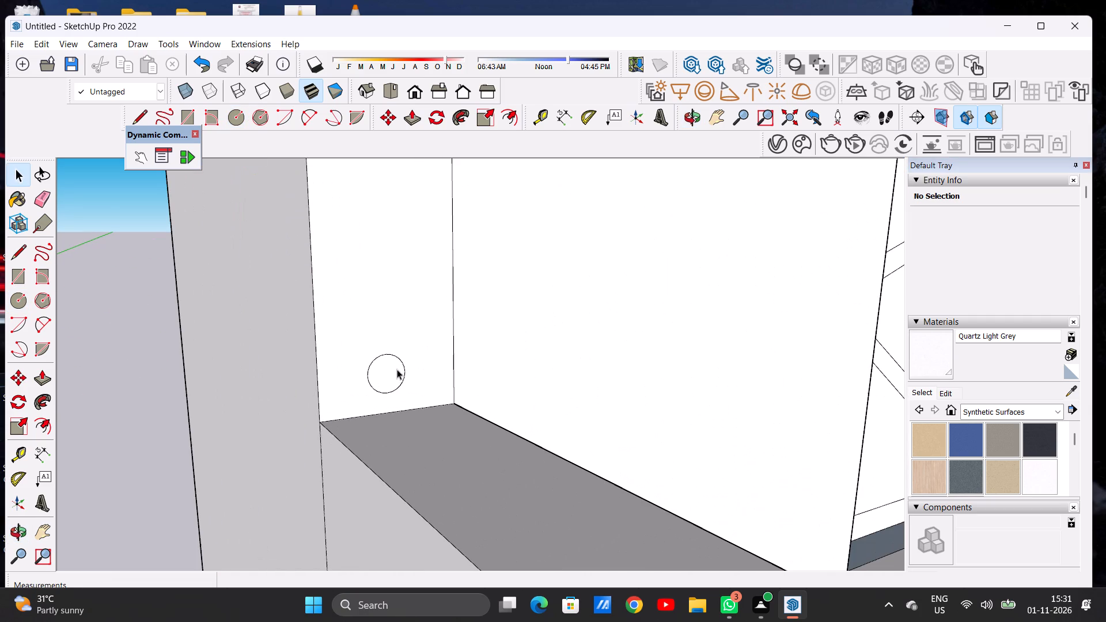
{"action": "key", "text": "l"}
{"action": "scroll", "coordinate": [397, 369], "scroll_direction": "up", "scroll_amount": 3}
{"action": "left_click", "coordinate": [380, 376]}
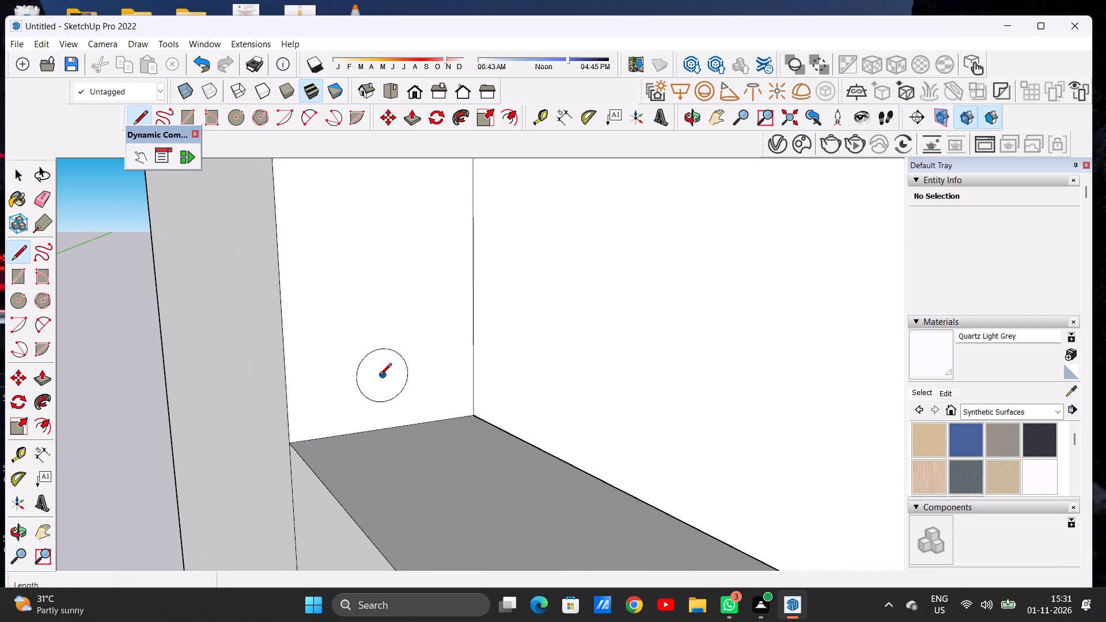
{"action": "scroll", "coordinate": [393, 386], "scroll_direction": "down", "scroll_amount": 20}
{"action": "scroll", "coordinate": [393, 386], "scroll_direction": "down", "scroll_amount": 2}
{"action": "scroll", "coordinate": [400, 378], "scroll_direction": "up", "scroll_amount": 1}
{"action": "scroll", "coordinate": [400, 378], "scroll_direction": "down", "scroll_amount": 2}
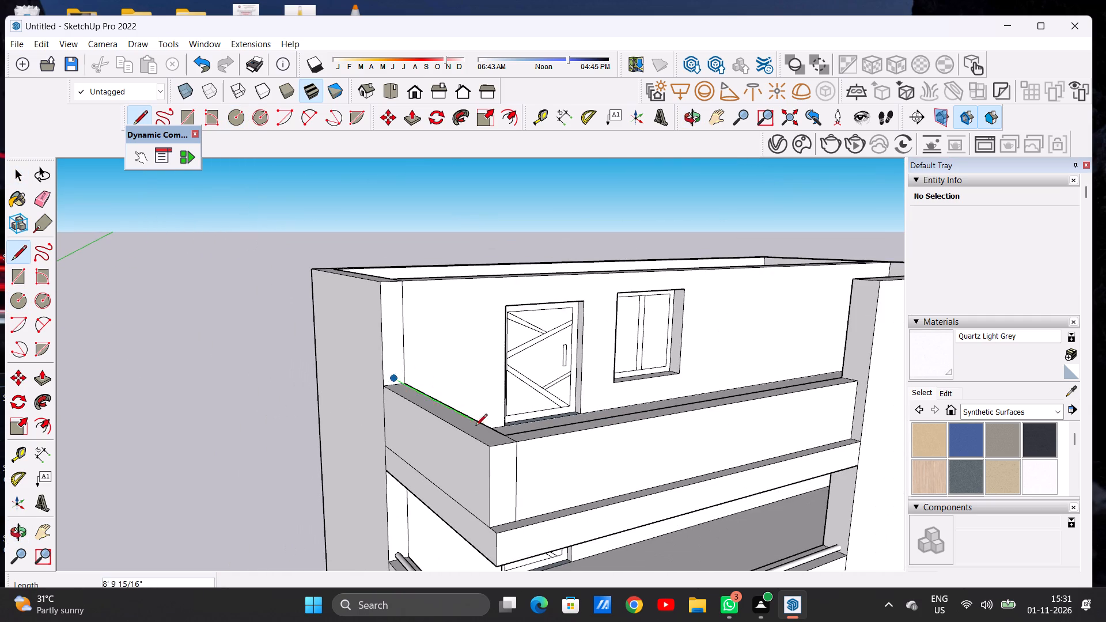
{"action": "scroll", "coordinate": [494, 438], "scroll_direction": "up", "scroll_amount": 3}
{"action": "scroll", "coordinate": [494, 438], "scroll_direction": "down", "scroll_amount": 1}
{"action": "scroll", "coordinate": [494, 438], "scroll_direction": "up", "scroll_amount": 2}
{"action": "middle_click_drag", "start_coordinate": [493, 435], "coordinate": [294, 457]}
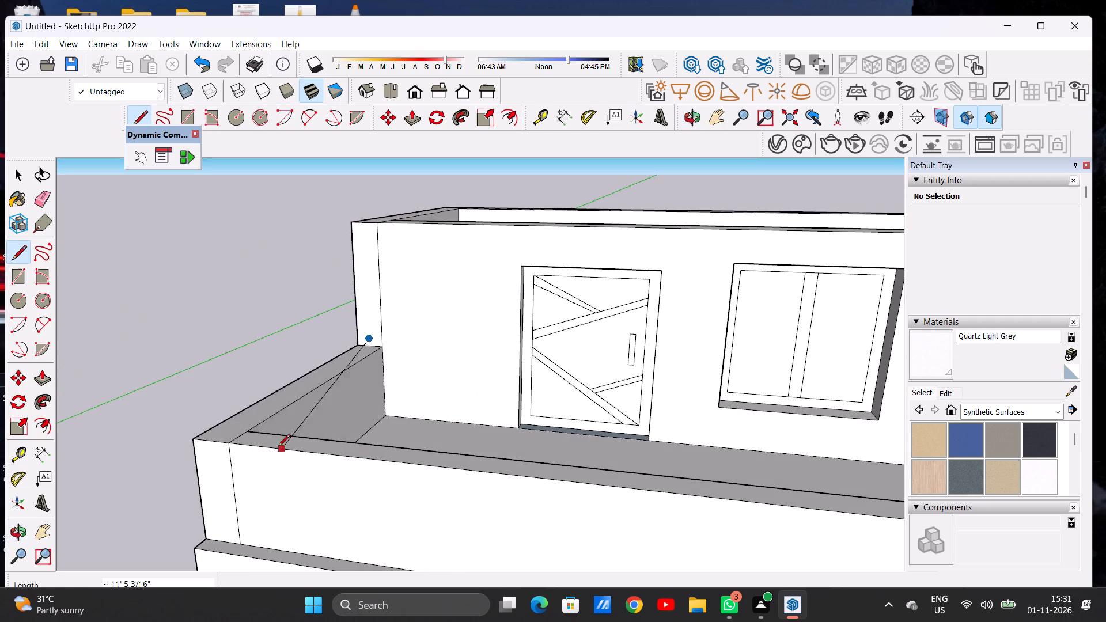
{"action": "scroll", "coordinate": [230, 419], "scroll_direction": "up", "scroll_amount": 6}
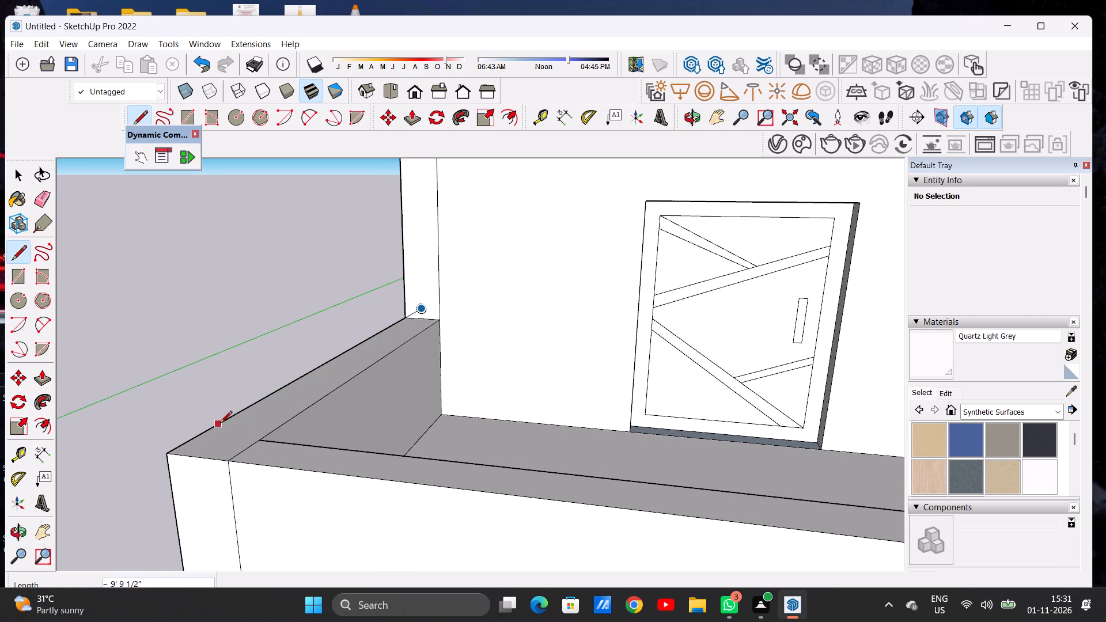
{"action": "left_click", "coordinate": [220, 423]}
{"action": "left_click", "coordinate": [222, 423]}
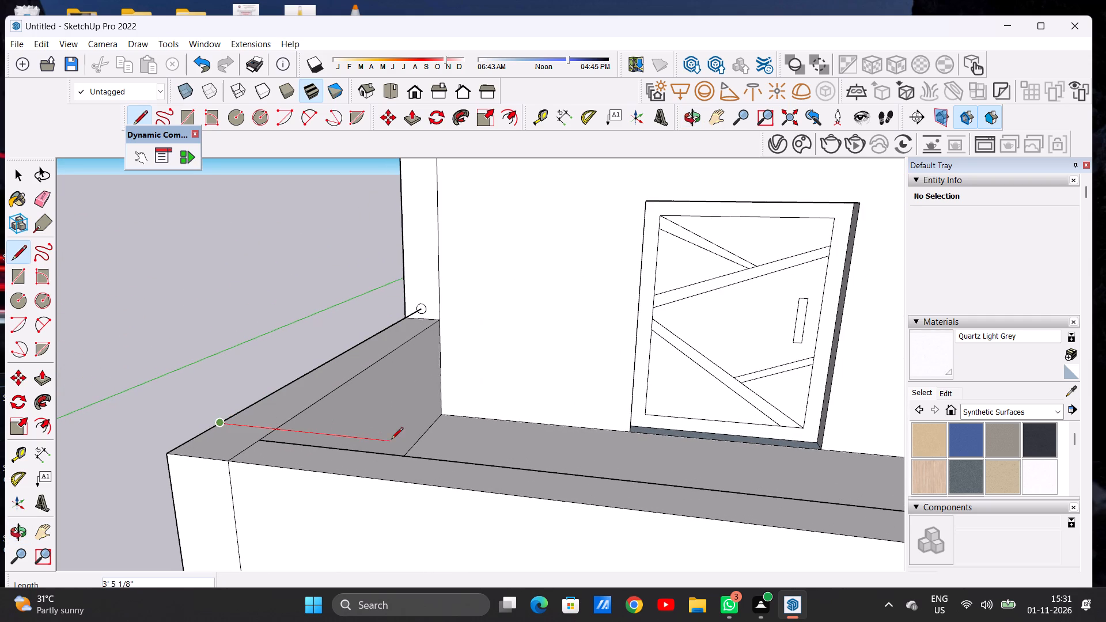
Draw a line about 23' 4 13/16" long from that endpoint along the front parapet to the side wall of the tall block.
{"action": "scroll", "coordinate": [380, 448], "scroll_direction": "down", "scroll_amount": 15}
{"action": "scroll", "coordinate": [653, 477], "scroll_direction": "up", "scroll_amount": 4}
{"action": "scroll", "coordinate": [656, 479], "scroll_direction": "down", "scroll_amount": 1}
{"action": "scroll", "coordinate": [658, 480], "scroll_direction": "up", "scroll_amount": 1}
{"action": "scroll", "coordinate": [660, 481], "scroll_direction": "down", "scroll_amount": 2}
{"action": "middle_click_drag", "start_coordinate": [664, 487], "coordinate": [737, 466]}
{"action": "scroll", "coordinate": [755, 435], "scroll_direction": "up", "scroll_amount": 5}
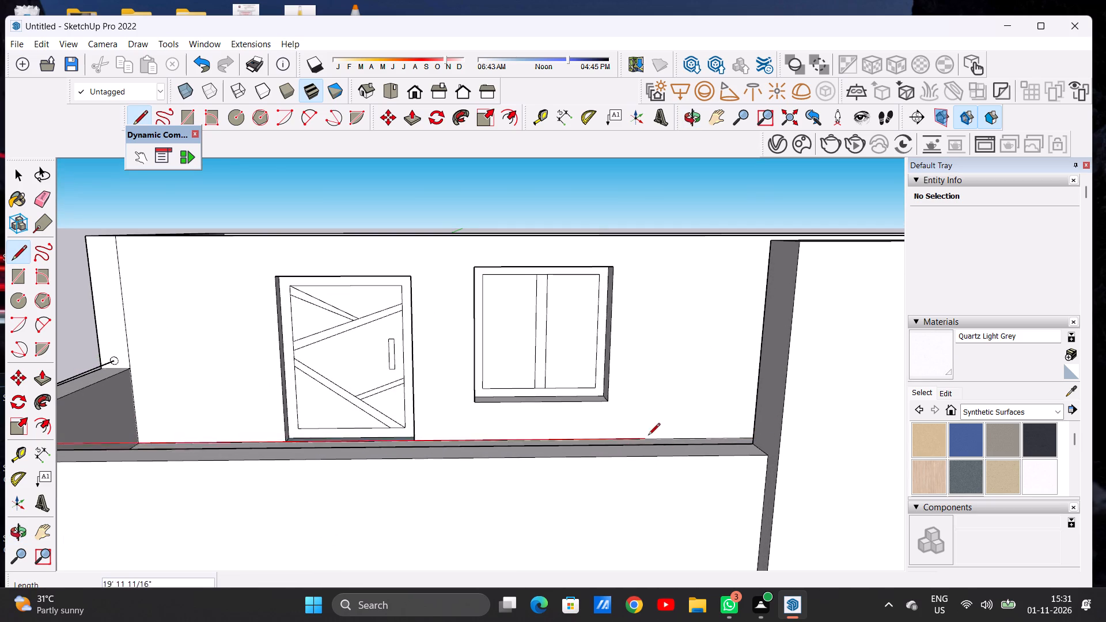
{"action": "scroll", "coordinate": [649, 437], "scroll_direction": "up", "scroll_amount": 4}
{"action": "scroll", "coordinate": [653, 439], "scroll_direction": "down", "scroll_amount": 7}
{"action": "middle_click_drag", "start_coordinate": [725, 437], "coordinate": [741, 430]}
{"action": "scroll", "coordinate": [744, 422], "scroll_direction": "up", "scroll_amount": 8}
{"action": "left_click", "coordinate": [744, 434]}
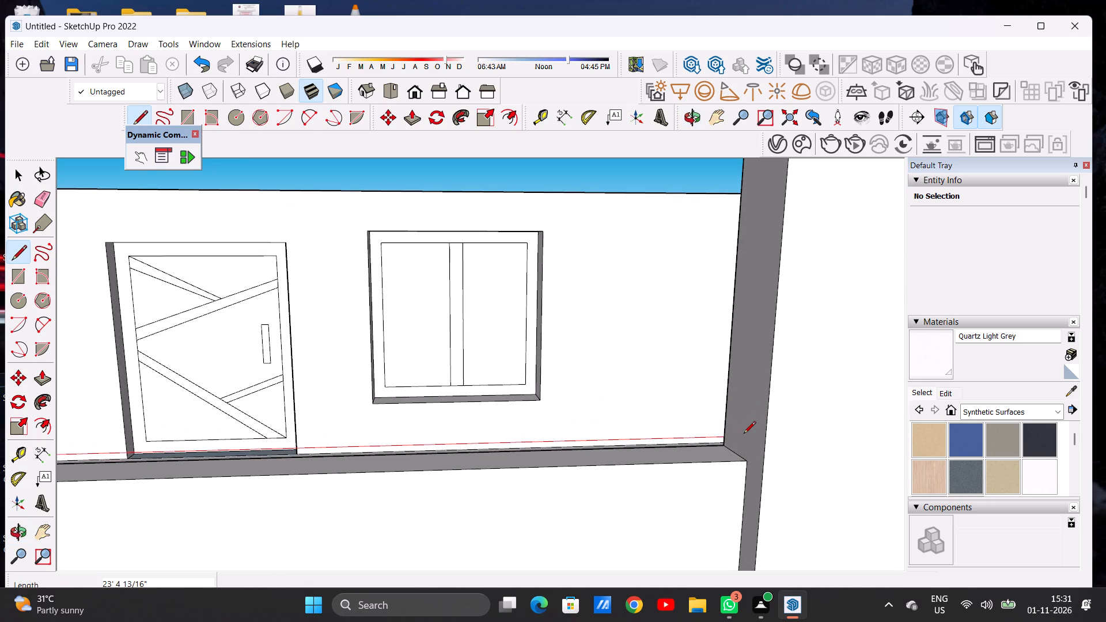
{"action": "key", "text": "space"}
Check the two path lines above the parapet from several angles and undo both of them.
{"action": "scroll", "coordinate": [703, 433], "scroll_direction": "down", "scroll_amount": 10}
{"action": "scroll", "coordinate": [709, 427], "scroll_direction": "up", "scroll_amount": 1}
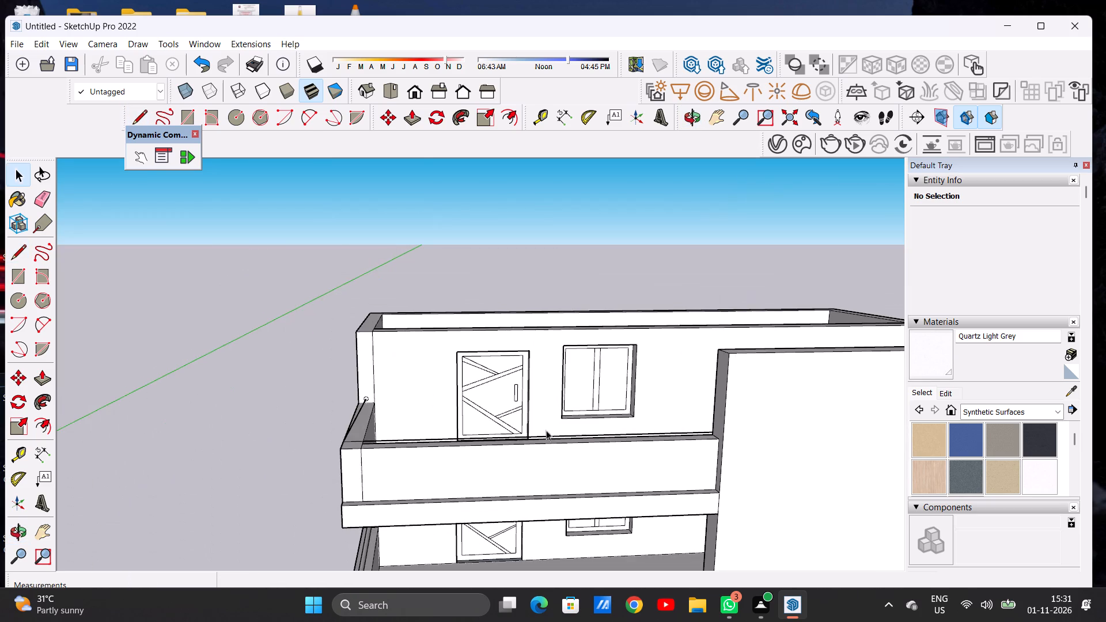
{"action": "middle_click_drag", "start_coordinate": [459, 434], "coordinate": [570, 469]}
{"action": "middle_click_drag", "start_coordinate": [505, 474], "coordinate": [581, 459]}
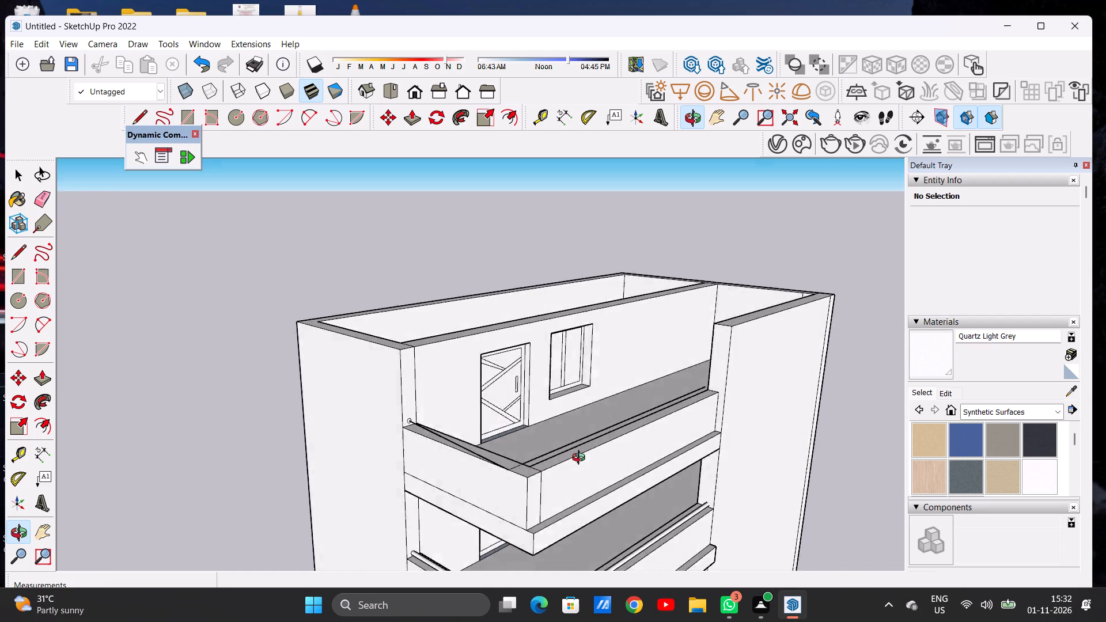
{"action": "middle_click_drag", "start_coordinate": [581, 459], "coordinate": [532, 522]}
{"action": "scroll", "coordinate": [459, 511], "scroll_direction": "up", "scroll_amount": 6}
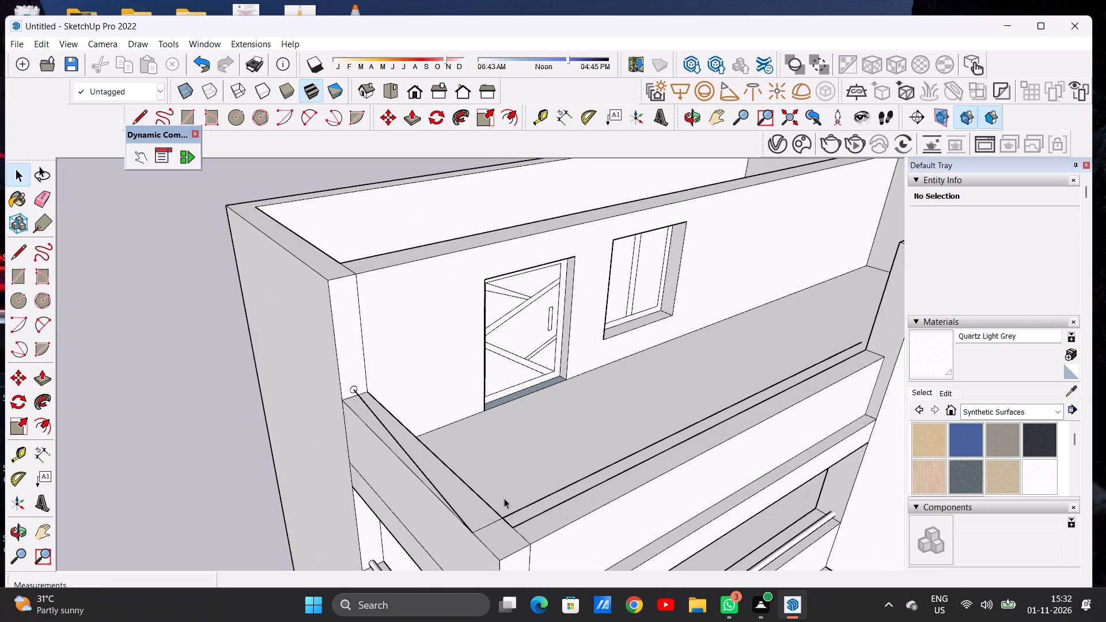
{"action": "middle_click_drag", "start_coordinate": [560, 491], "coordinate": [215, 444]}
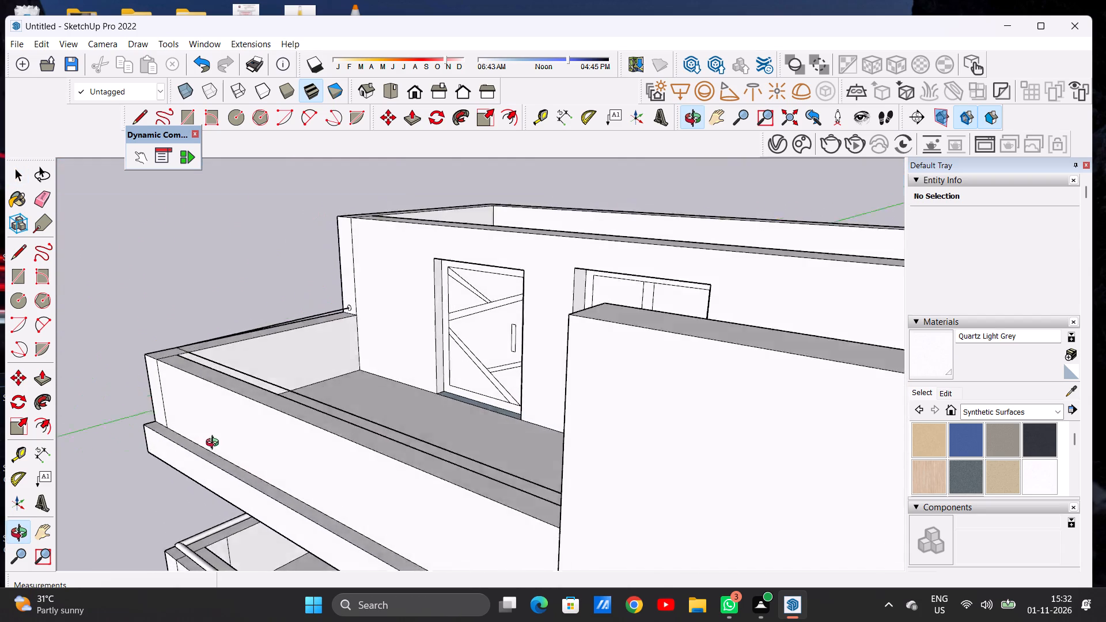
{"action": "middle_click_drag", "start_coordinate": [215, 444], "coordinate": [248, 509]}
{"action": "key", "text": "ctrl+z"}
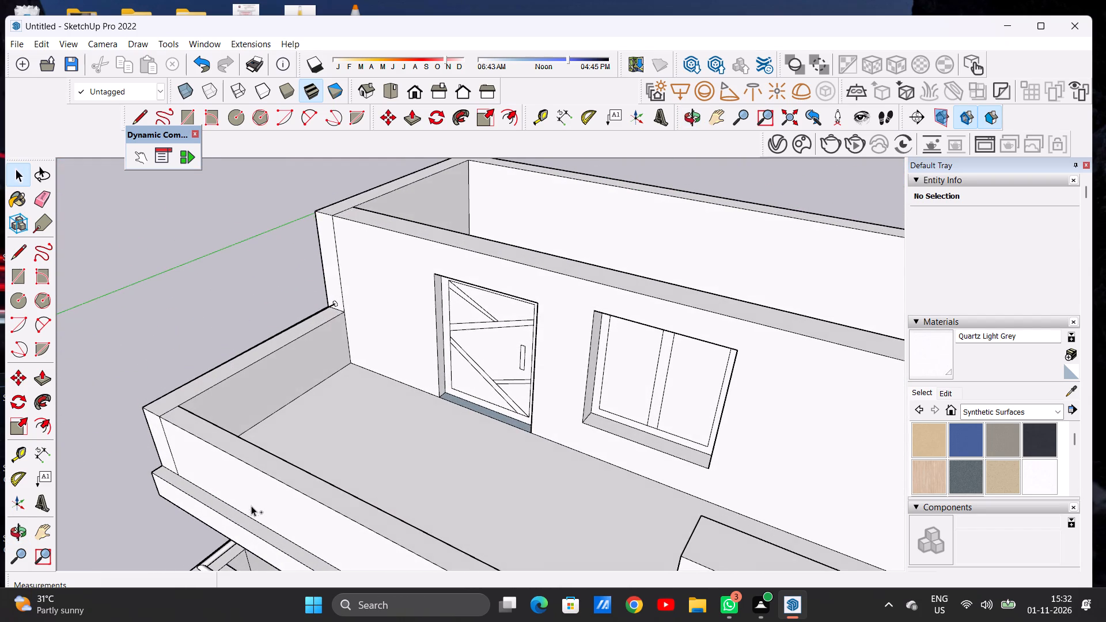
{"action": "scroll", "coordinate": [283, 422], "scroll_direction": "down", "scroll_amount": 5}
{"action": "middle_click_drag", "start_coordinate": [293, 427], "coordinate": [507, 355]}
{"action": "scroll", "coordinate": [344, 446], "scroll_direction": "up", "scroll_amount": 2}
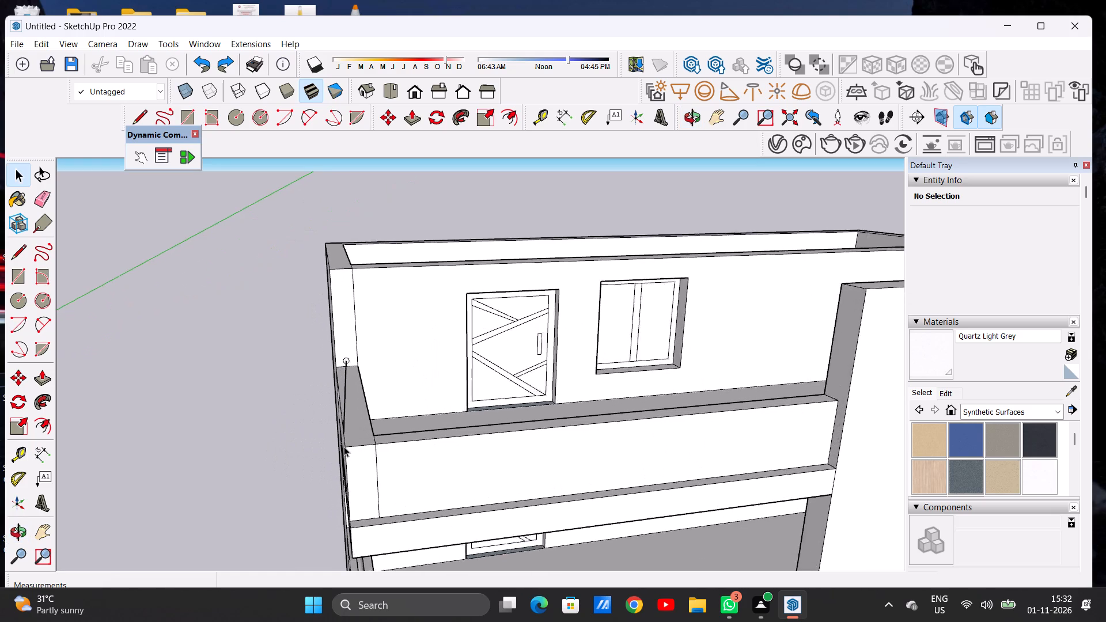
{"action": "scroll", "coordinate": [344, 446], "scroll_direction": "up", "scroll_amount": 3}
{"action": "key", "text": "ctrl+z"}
Draw a line about 10' 6 5/8" long from the circle's centre, running straight above the side parapet to the front corner.
{"action": "scroll", "coordinate": [348, 337], "scroll_direction": "up", "scroll_amount": 6}
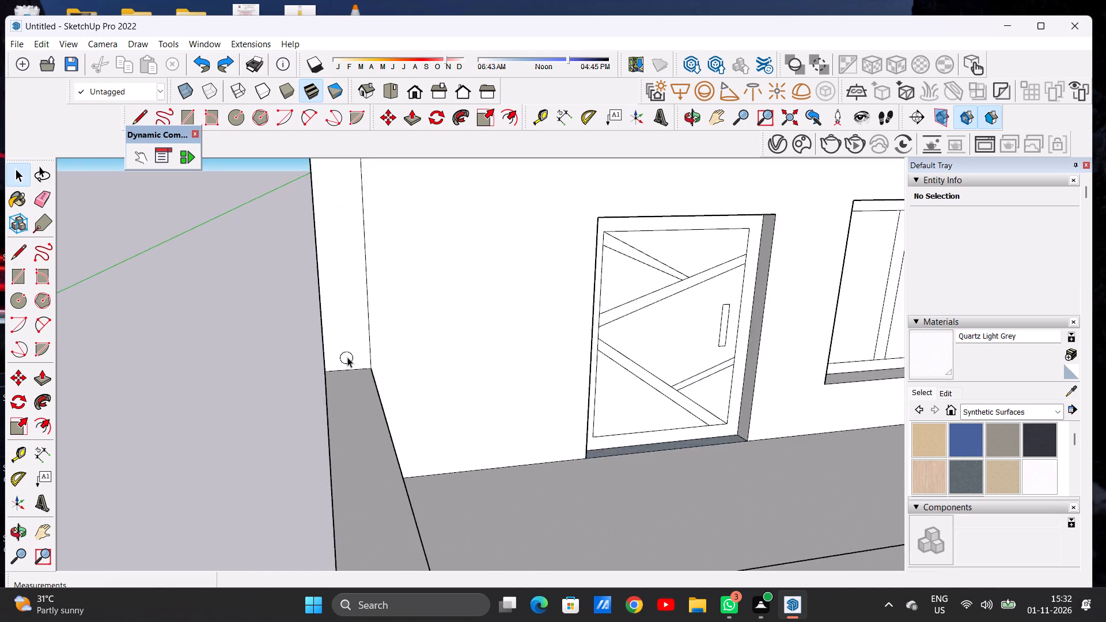
{"action": "scroll", "coordinate": [347, 357], "scroll_direction": "up", "scroll_amount": 4}
{"action": "key", "text": "l"}
{"action": "left_click", "coordinate": [346, 356]}
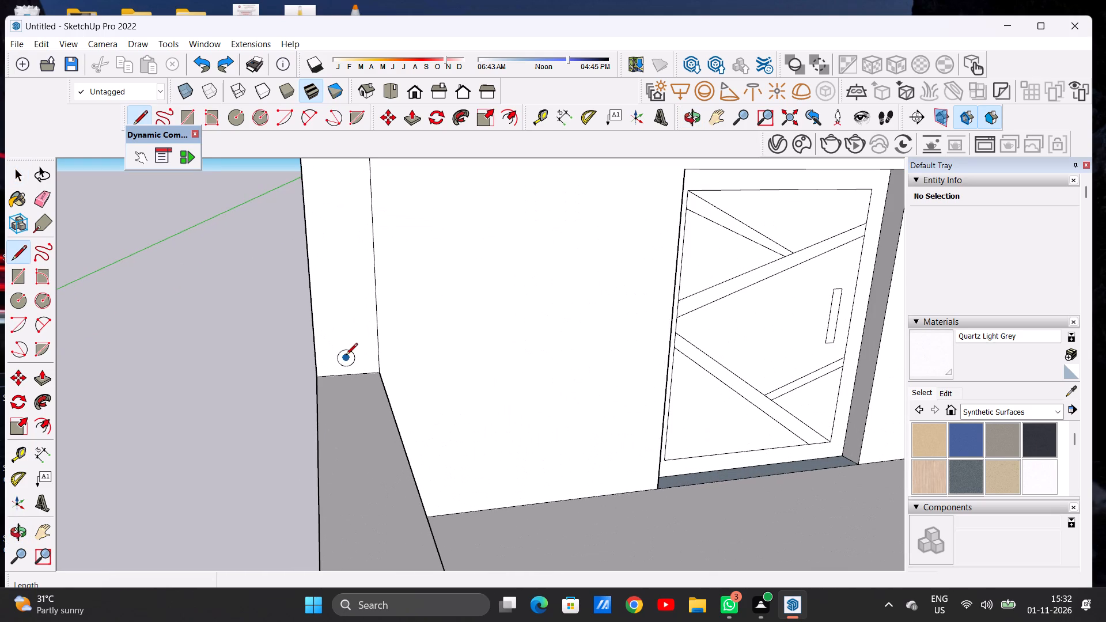
{"action": "scroll", "coordinate": [350, 377], "scroll_direction": "down", "scroll_amount": 11}
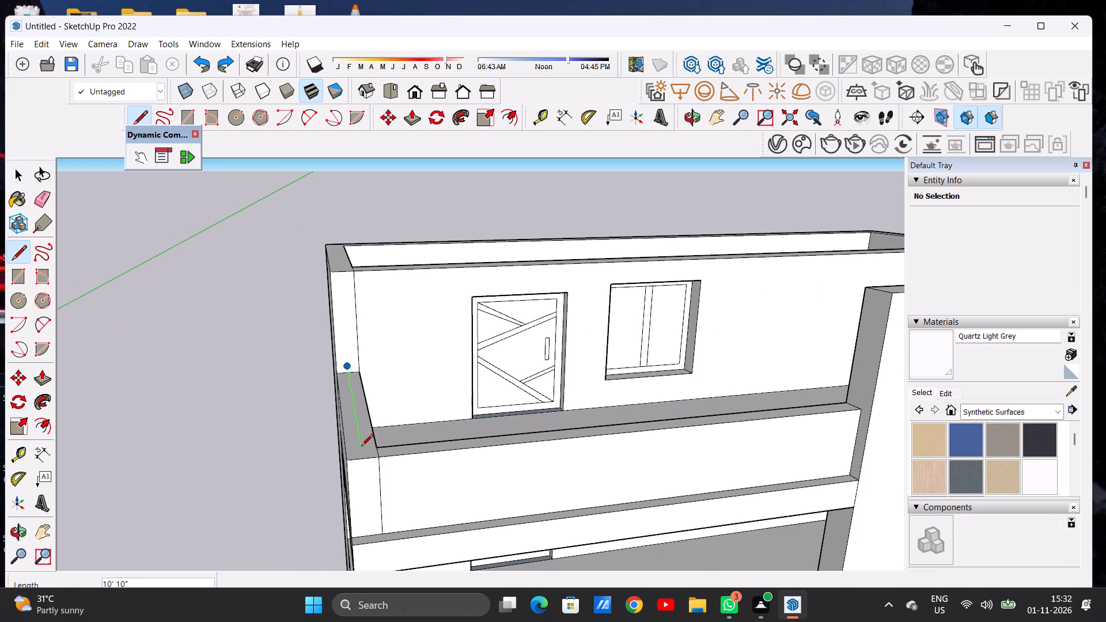
{"action": "scroll", "coordinate": [362, 449], "scroll_direction": "down", "scroll_amount": 1}
{"action": "scroll", "coordinate": [362, 449], "scroll_direction": "up", "scroll_amount": 7}
{"action": "left_click", "coordinate": [359, 439]}
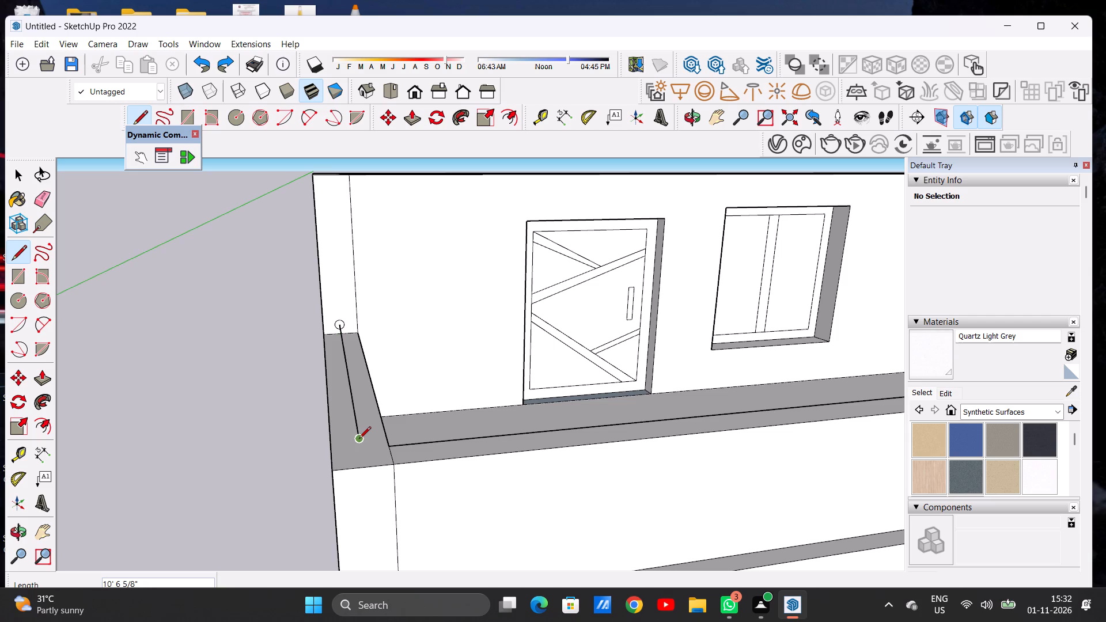
Draw a line about 22' 2" long from the corner endpoint, above the front parapet, to the side wall of the tall block.
{"action": "scroll", "coordinate": [402, 419], "scroll_direction": "down", "scroll_amount": 9}
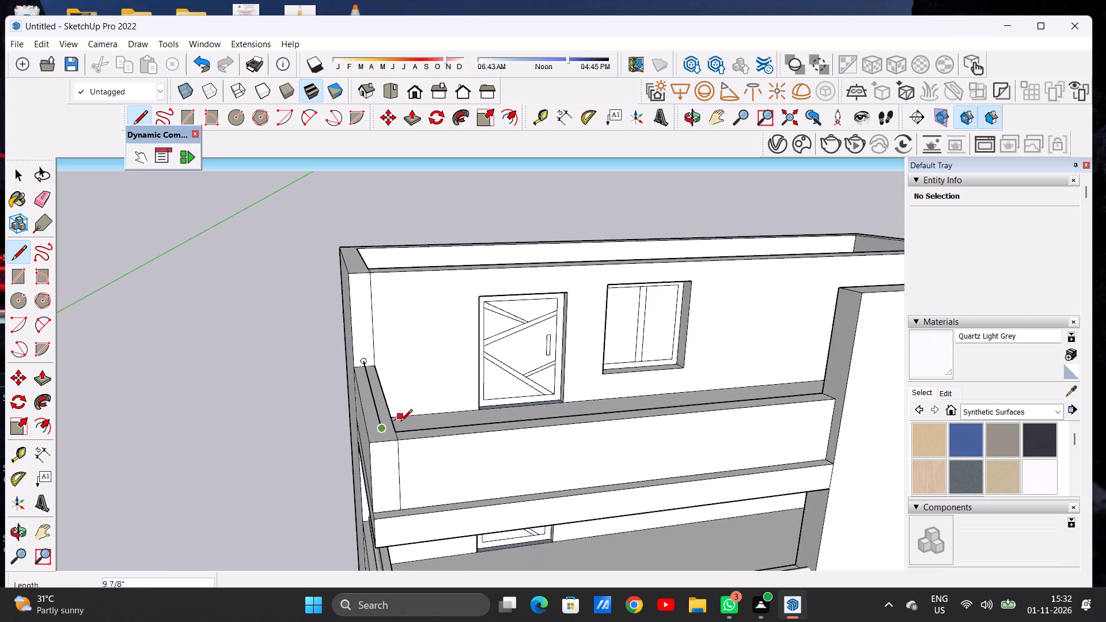
{"action": "scroll", "coordinate": [400, 422], "scroll_direction": "down", "scroll_amount": 3}
{"action": "scroll", "coordinate": [619, 404], "scroll_direction": "up", "scroll_amount": 15}
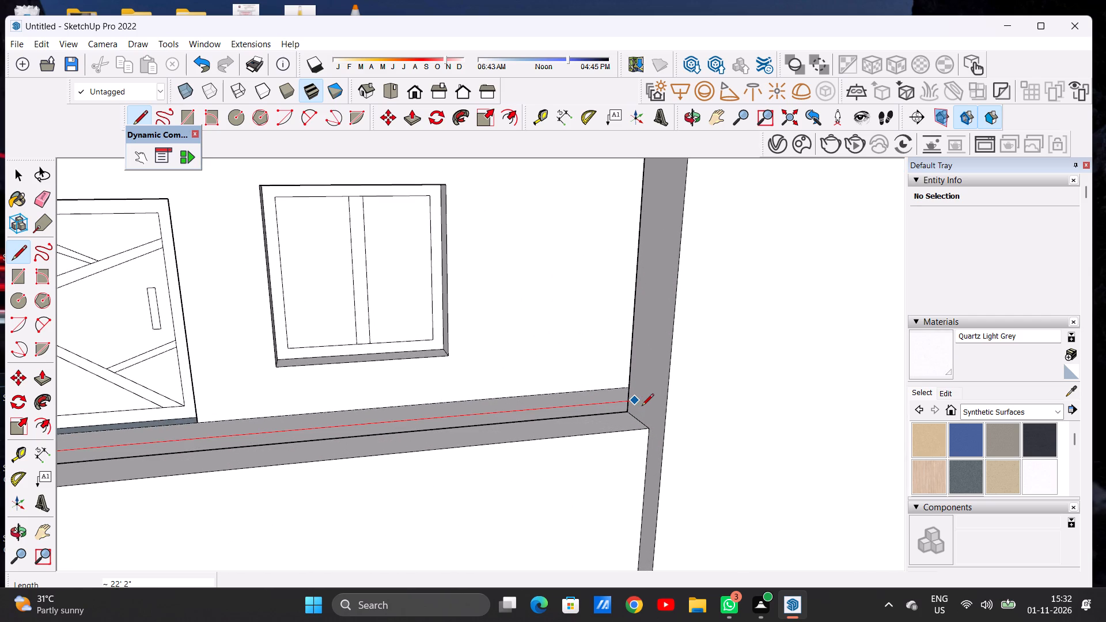
{"action": "left_click", "coordinate": [641, 399]}
{"action": "key", "text": "space"}
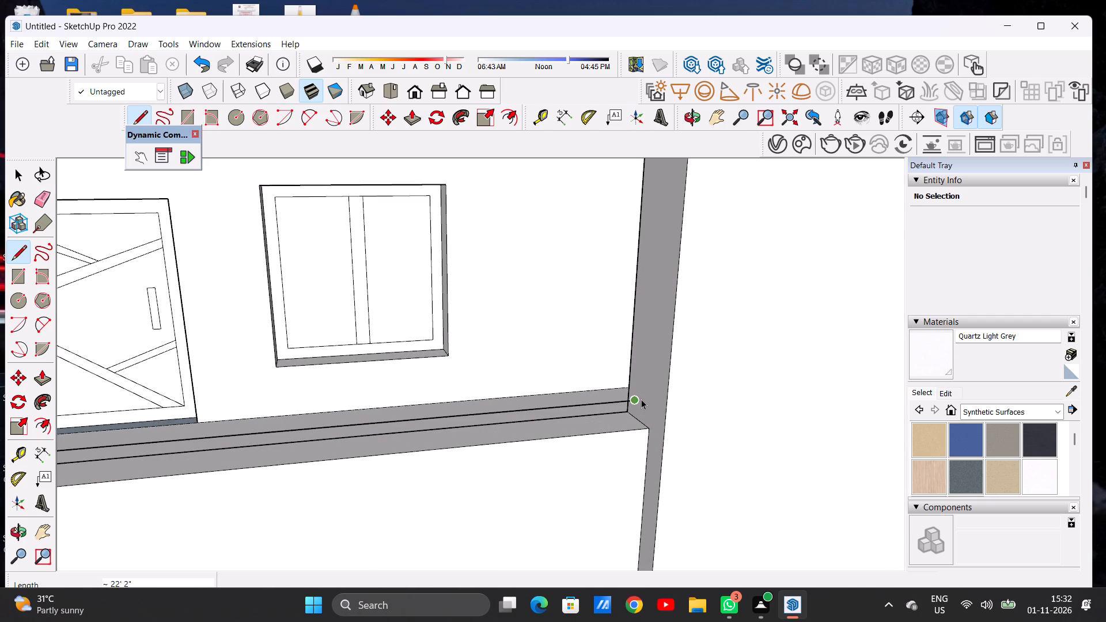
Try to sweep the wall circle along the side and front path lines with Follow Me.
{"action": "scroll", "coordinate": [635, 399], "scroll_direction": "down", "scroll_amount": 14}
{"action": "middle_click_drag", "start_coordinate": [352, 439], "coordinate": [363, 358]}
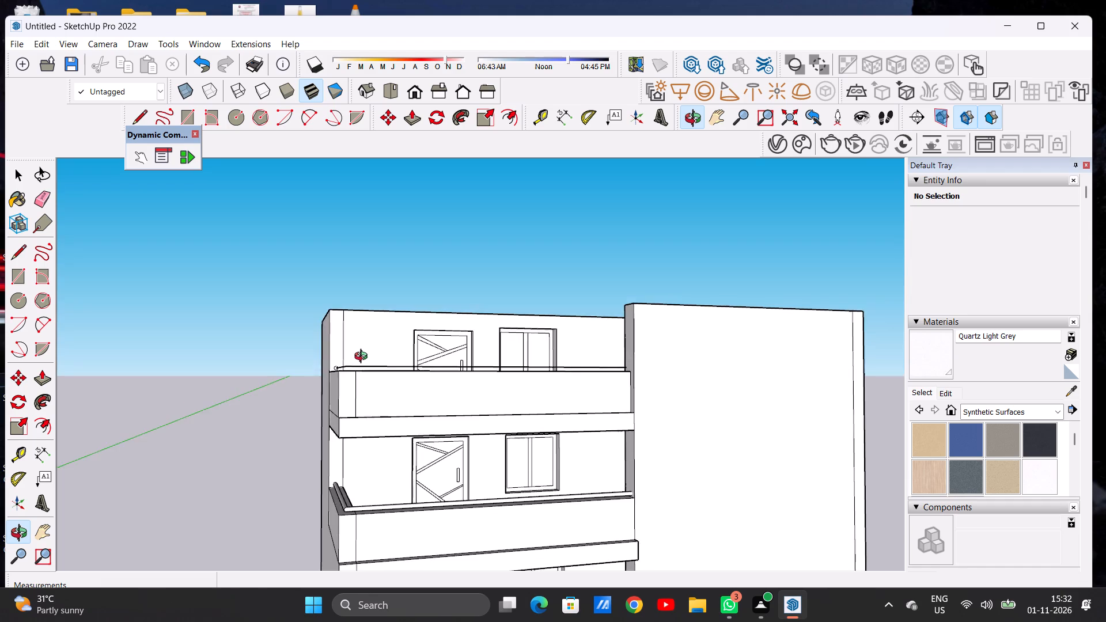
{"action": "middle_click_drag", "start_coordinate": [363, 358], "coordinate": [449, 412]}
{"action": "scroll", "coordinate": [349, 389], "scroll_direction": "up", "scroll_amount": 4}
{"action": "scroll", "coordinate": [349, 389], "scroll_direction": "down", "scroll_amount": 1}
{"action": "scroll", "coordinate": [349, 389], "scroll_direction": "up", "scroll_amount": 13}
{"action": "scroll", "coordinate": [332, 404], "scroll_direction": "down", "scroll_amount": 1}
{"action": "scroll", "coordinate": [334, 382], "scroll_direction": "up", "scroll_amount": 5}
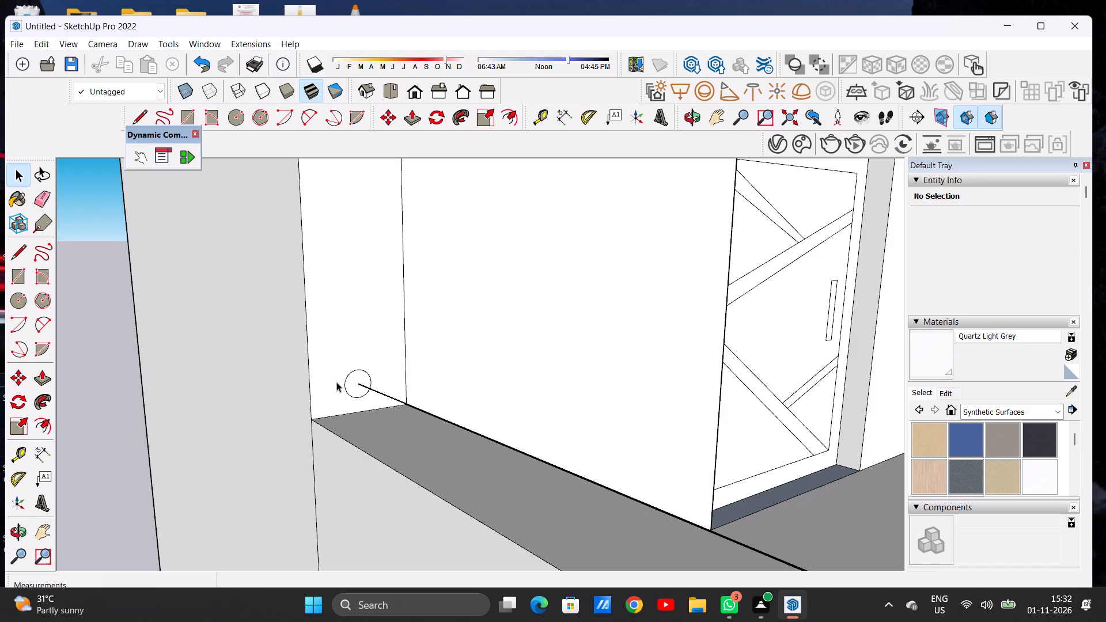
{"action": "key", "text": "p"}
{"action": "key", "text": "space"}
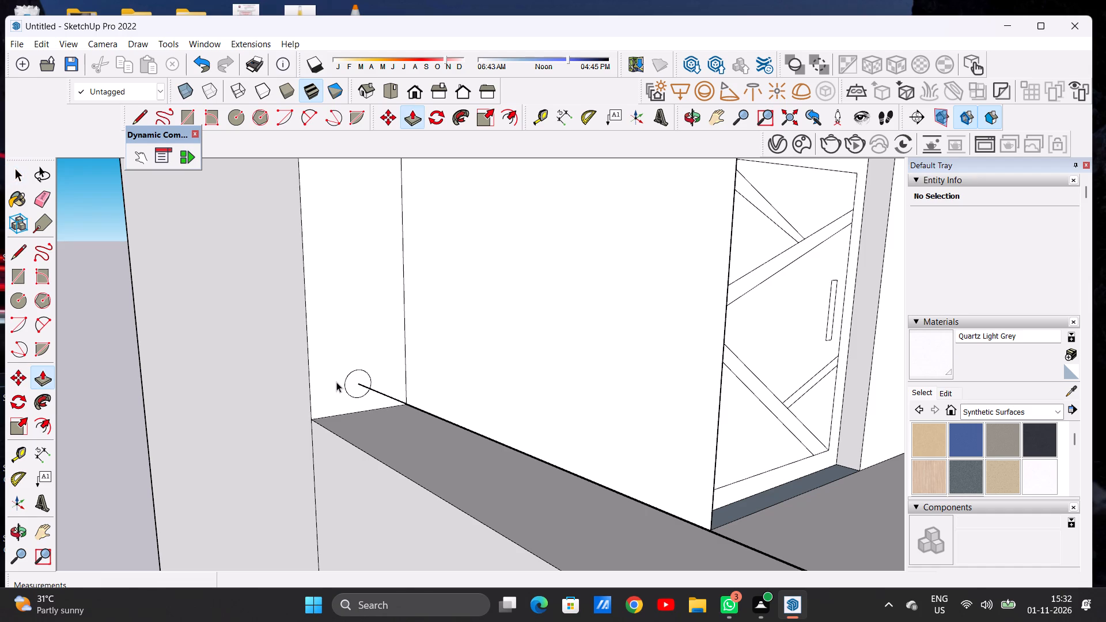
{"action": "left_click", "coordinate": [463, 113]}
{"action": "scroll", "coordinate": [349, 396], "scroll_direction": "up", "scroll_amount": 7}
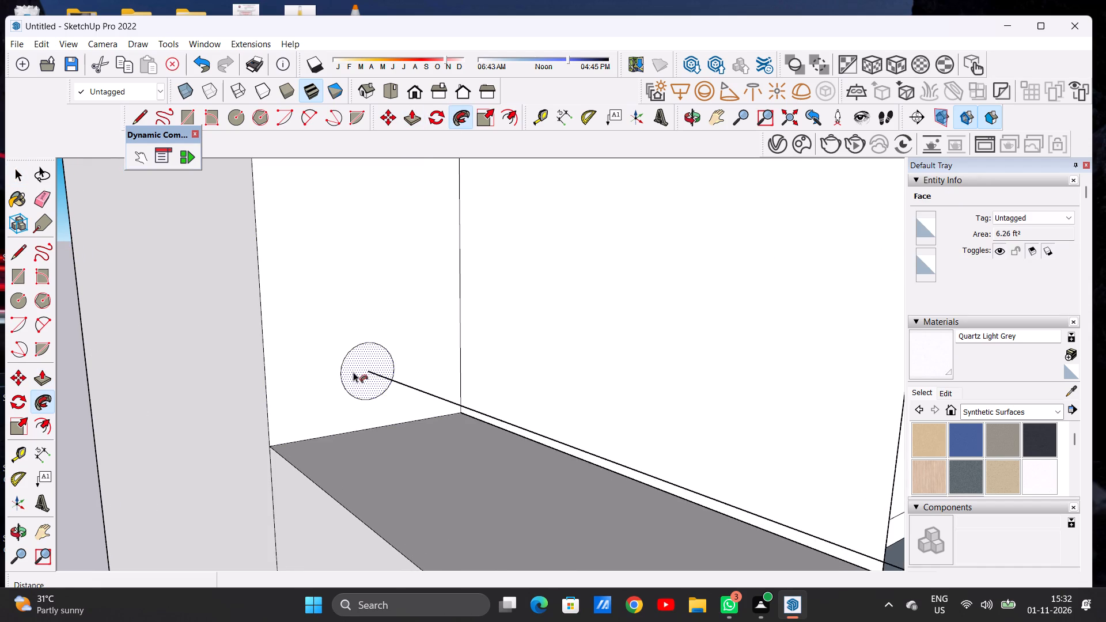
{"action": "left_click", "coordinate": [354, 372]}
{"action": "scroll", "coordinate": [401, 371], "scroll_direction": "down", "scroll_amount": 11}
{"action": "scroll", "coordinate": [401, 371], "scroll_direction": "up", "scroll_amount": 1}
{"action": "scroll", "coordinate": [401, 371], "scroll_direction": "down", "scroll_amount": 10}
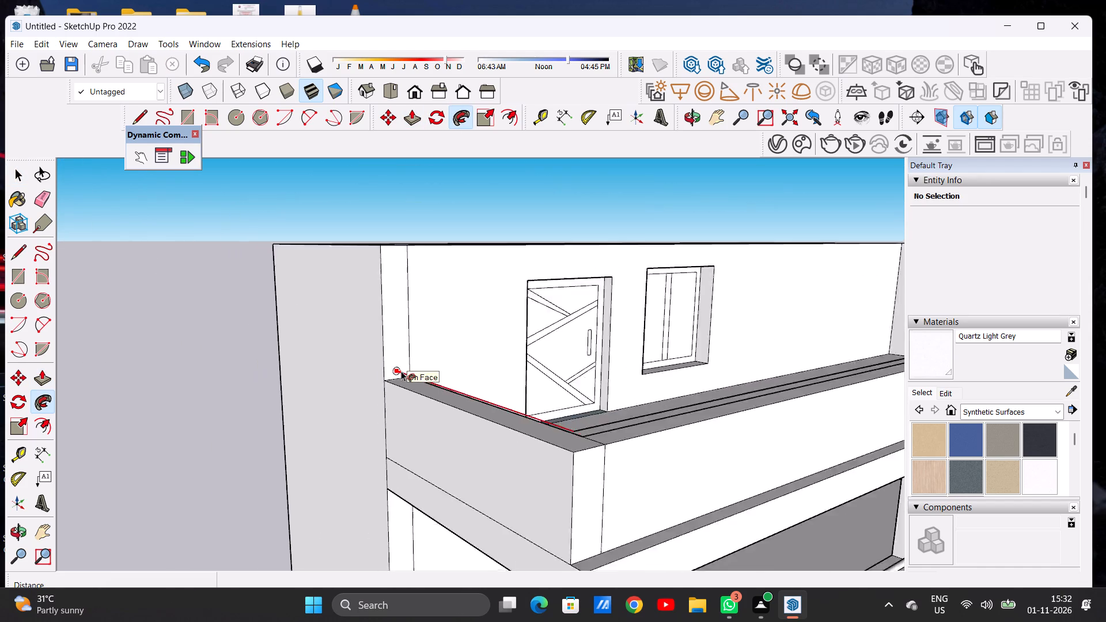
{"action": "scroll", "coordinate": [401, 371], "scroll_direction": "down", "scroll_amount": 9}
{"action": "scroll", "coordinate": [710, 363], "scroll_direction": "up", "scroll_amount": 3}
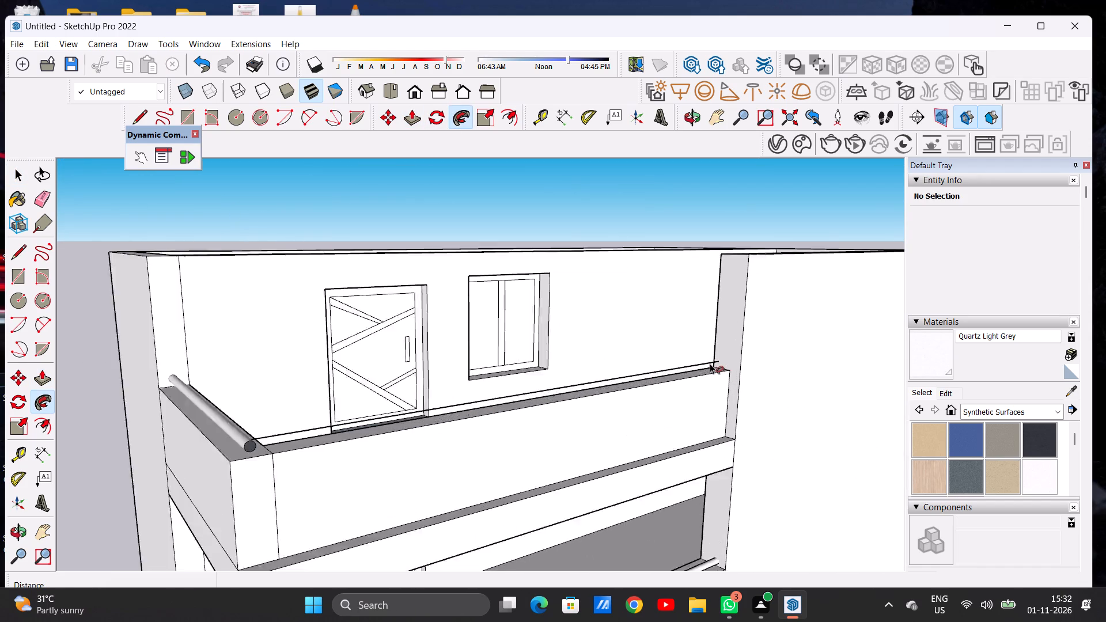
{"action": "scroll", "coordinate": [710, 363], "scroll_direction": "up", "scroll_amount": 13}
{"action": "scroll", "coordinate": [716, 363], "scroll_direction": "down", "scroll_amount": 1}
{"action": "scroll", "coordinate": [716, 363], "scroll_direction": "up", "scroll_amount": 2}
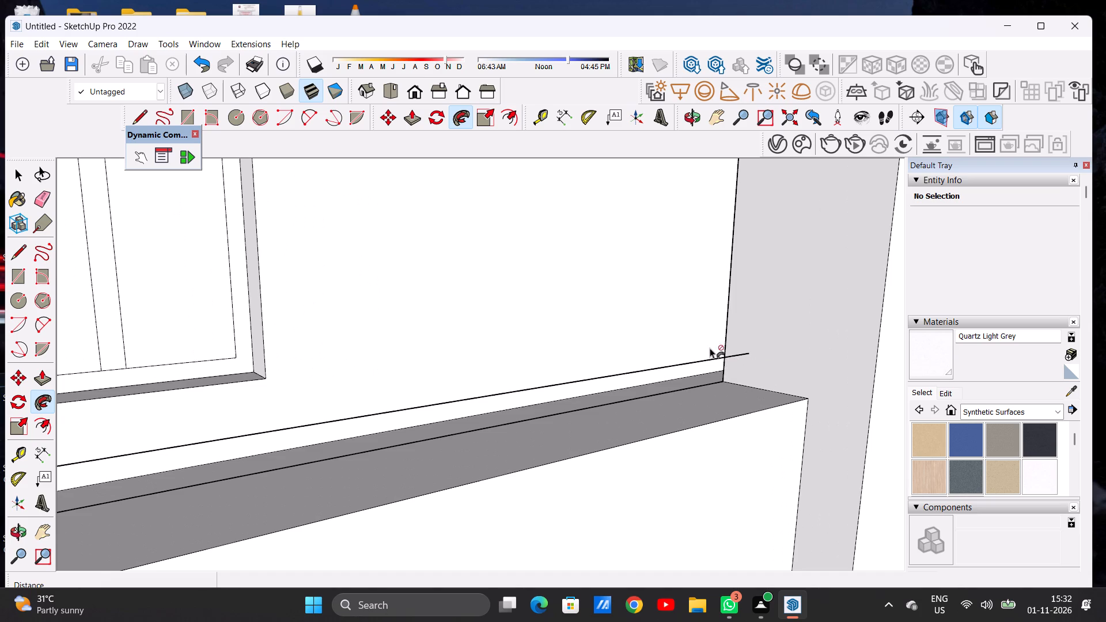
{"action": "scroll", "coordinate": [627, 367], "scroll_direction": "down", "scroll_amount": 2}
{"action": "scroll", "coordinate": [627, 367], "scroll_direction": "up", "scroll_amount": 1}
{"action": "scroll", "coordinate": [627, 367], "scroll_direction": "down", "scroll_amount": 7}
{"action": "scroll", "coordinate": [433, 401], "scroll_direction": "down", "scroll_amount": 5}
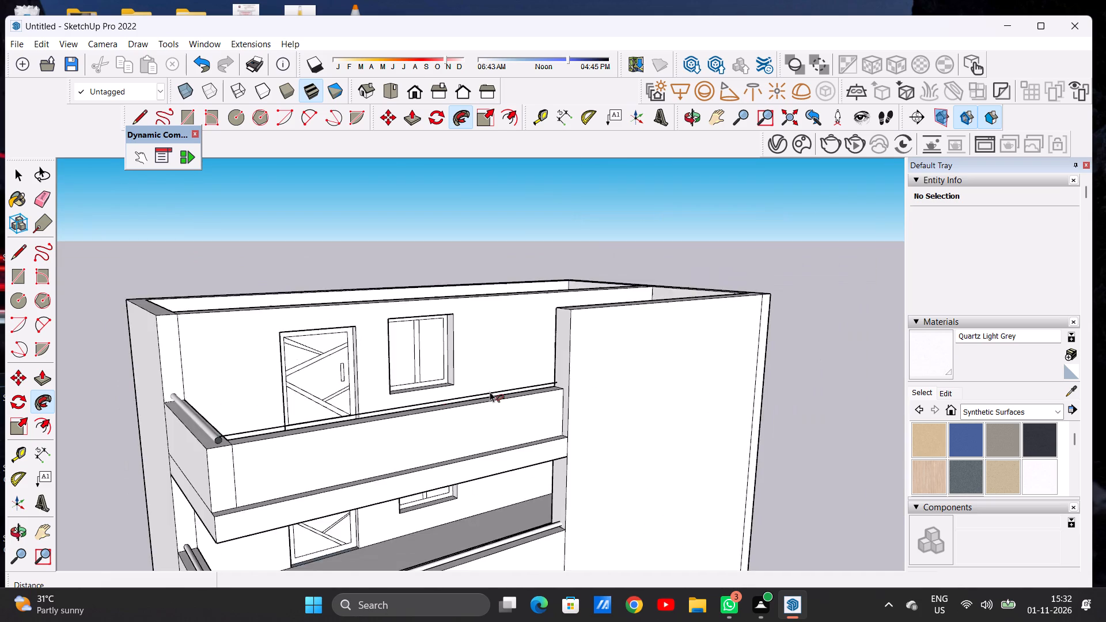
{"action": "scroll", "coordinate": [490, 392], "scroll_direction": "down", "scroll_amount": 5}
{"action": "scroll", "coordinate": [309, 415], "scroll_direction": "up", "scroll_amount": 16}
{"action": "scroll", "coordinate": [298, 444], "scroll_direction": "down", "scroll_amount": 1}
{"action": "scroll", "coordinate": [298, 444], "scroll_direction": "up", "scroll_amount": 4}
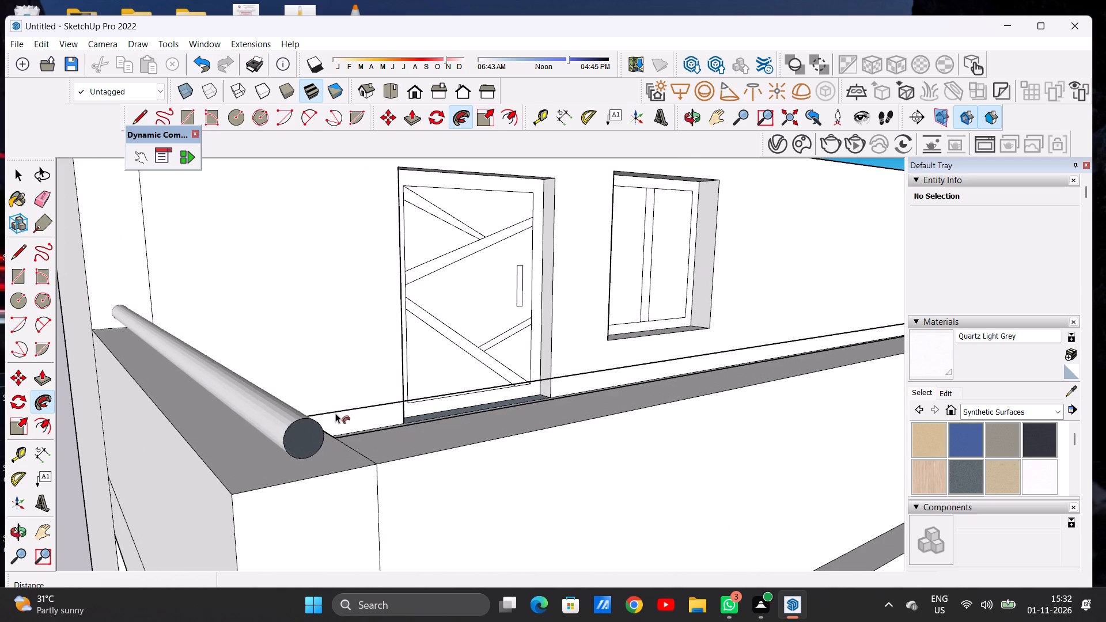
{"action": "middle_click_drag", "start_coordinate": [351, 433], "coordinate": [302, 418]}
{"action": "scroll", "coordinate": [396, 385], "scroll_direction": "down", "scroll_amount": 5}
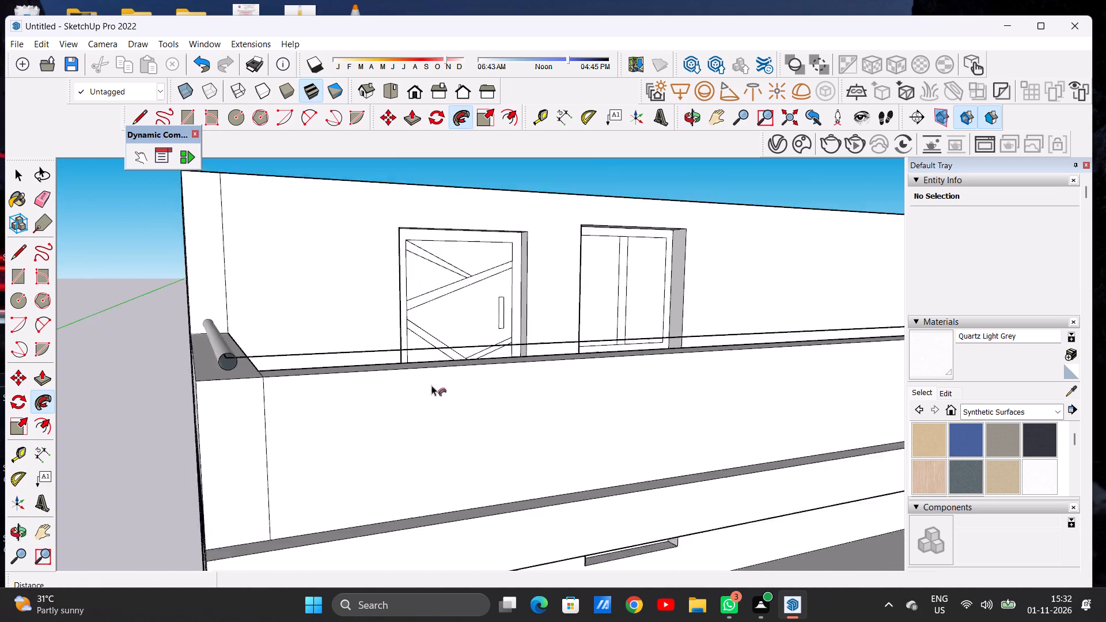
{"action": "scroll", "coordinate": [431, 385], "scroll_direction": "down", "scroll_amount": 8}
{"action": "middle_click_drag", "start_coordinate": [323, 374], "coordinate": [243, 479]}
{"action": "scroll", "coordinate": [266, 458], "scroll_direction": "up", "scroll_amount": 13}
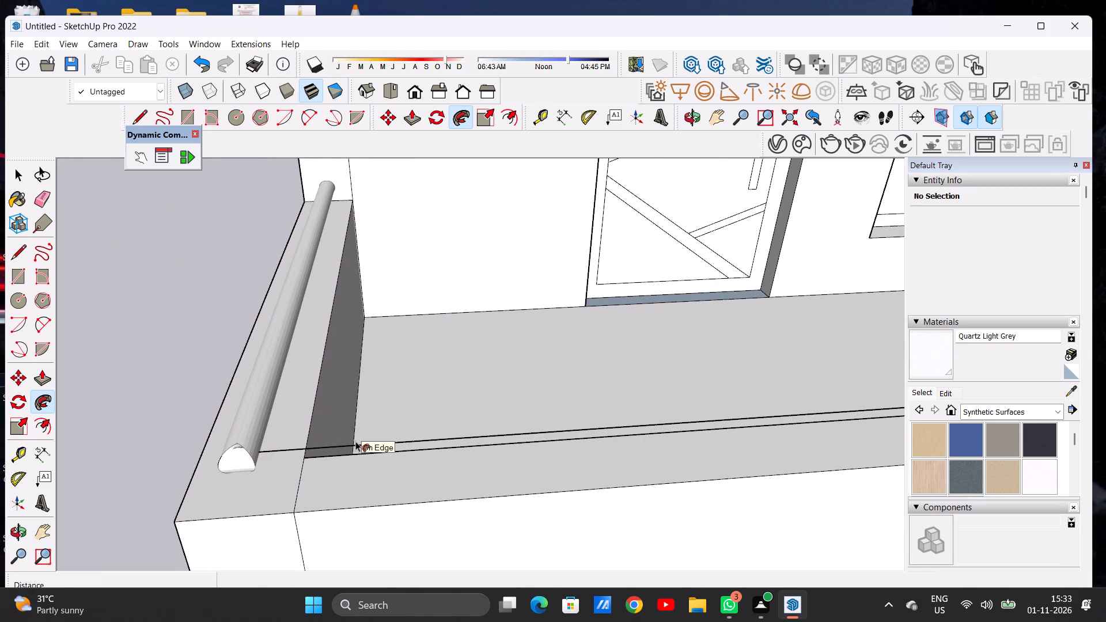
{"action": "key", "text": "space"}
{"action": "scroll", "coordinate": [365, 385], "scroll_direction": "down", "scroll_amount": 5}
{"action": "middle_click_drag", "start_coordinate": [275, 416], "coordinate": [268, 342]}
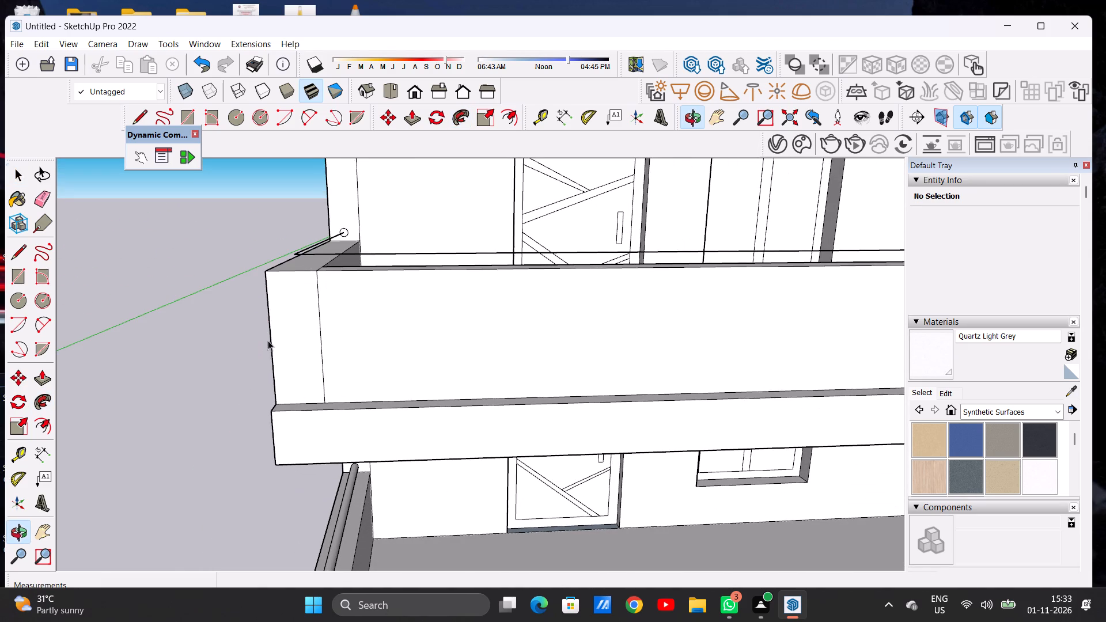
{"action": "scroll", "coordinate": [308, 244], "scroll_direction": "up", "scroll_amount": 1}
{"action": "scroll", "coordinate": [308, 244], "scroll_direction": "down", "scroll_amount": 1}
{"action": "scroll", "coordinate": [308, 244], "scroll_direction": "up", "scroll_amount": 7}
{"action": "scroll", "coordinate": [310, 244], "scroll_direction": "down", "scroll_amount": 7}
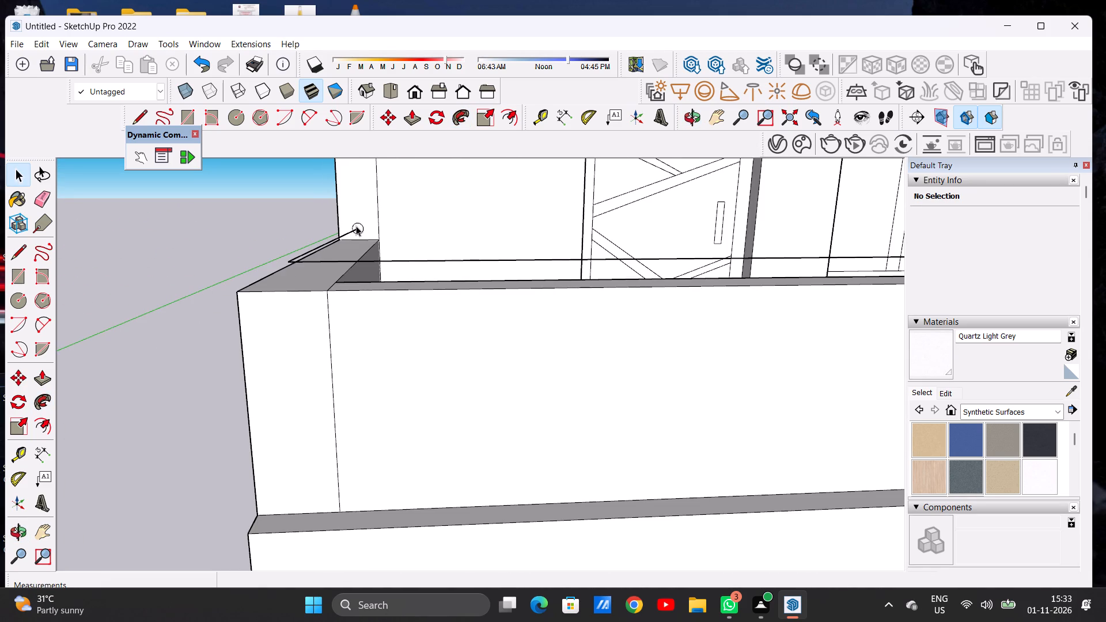
Sweep the wall circle with Follow Me along the side and front path lines, ending at the tall block's side wall.
{"action": "left_click", "coordinate": [456, 118]}
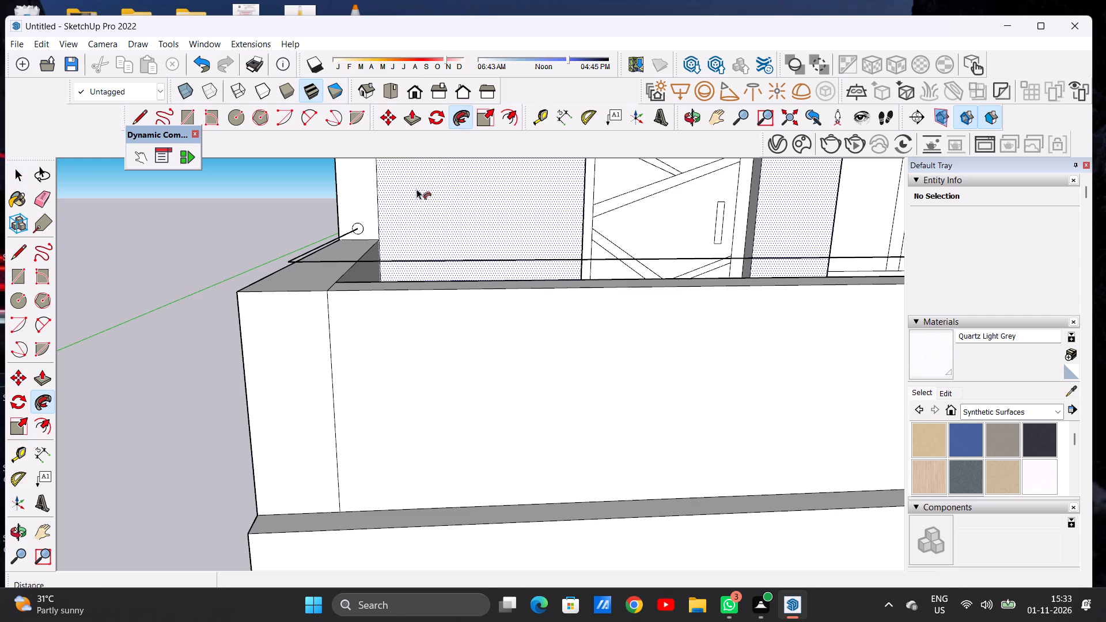
{"action": "left_click", "coordinate": [357, 226]}
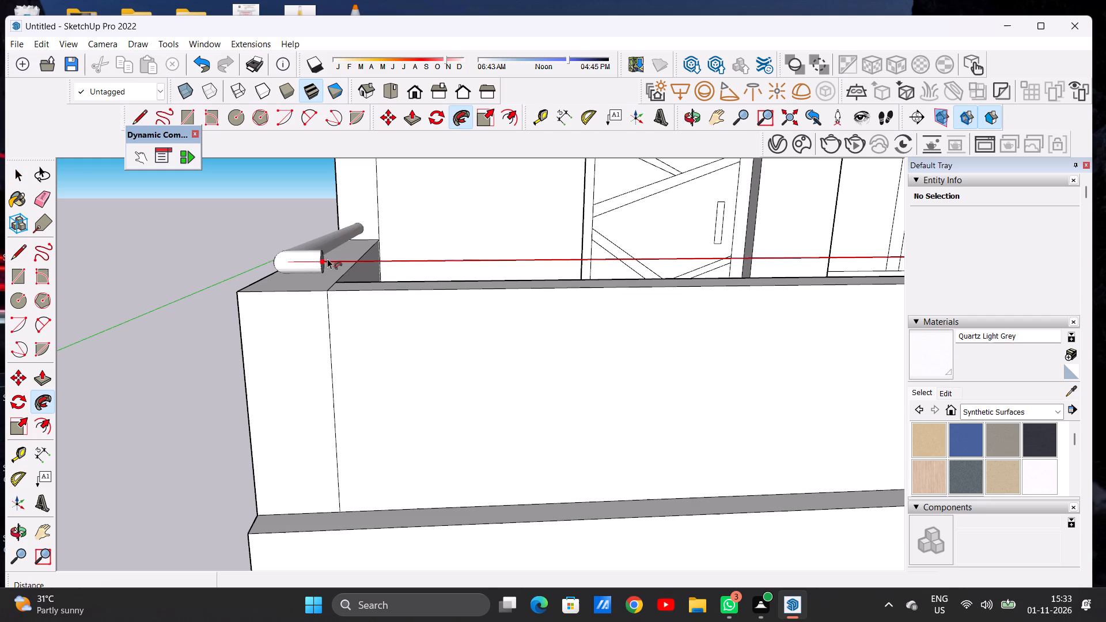
{"action": "scroll", "coordinate": [396, 254], "scroll_direction": "down", "scroll_amount": 4}
{"action": "scroll", "coordinate": [462, 253], "scroll_direction": "down", "scroll_amount": 6}
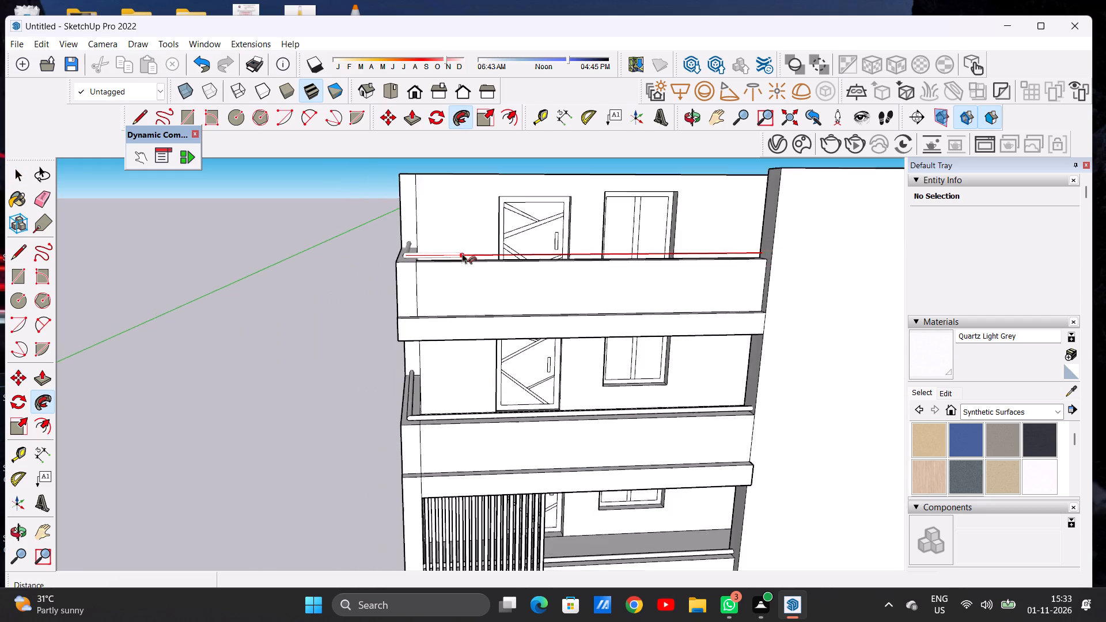
{"action": "scroll", "coordinate": [462, 253], "scroll_direction": "down", "scroll_amount": 7}
{"action": "scroll", "coordinate": [635, 244], "scroll_direction": "up", "scroll_amount": 1}
{"action": "scroll", "coordinate": [635, 244], "scroll_direction": "down", "scroll_amount": 1}
{"action": "scroll", "coordinate": [635, 244], "scroll_direction": "up", "scroll_amount": 14}
{"action": "scroll", "coordinate": [632, 260], "scroll_direction": "down", "scroll_amount": 1}
{"action": "scroll", "coordinate": [632, 260], "scroll_direction": "up", "scroll_amount": 5}
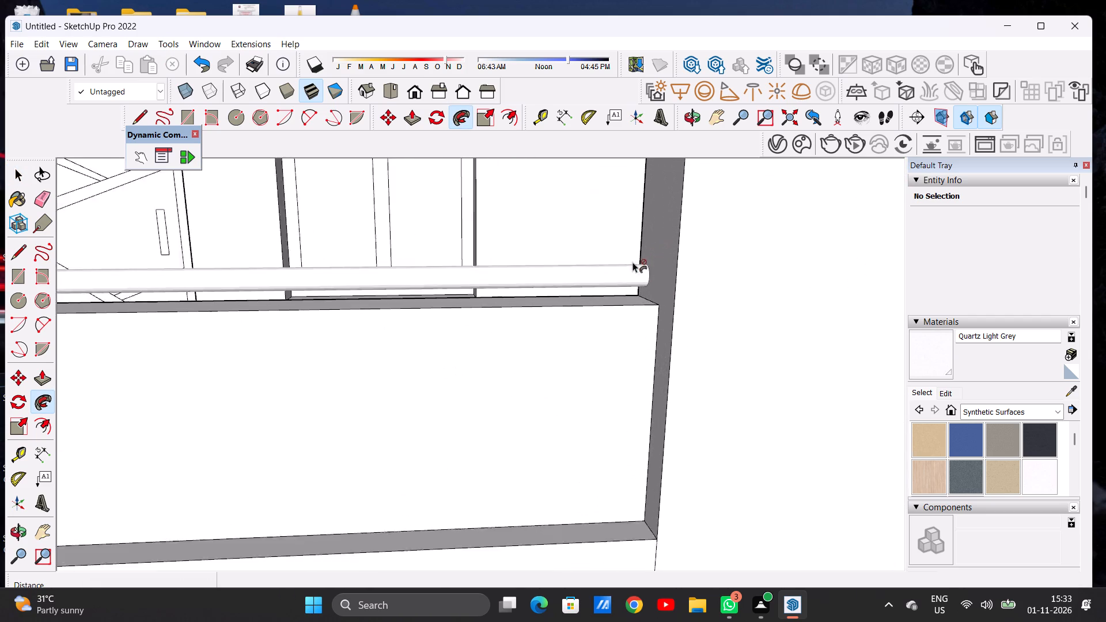
{"action": "left_click", "coordinate": [662, 253]}
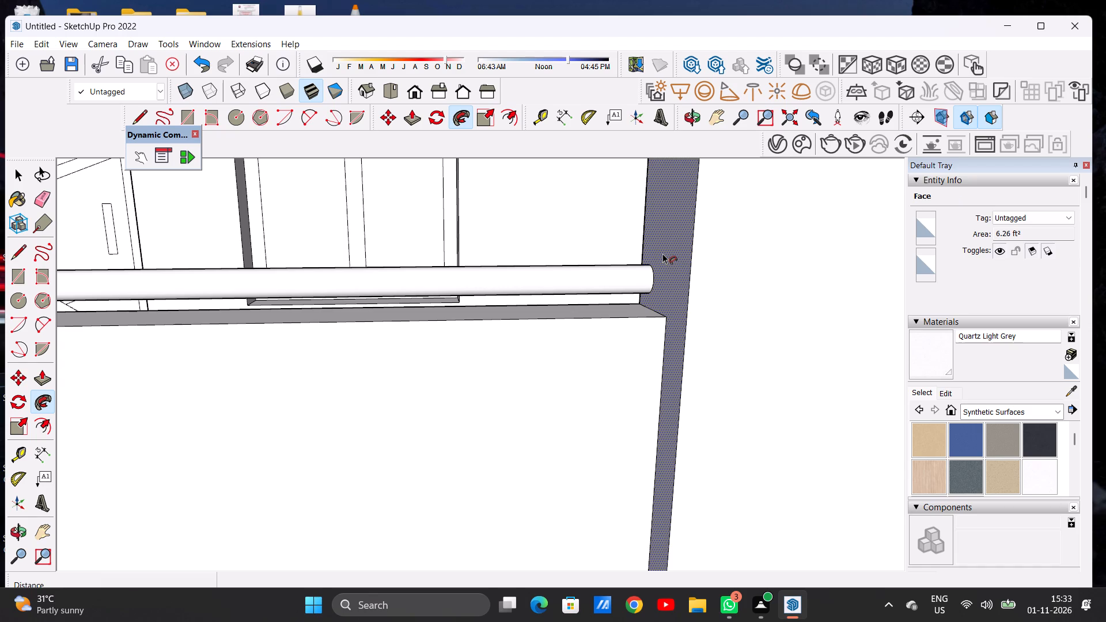
{"action": "key", "text": "space"}
Examine the top storey's handrail, parapet and slab from several angles and compare them with the floors below.
{"action": "scroll", "coordinate": [425, 350], "scroll_direction": "down", "scroll_amount": 11}
{"action": "scroll", "coordinate": [522, 333], "scroll_direction": "up", "scroll_amount": 1}
{"action": "scroll", "coordinate": [522, 333], "scroll_direction": "down", "scroll_amount": 7}
{"action": "scroll", "coordinate": [516, 326], "scroll_direction": "up", "scroll_amount": 1}
{"action": "scroll", "coordinate": [501, 335], "scroll_direction": "down", "scroll_amount": 4}
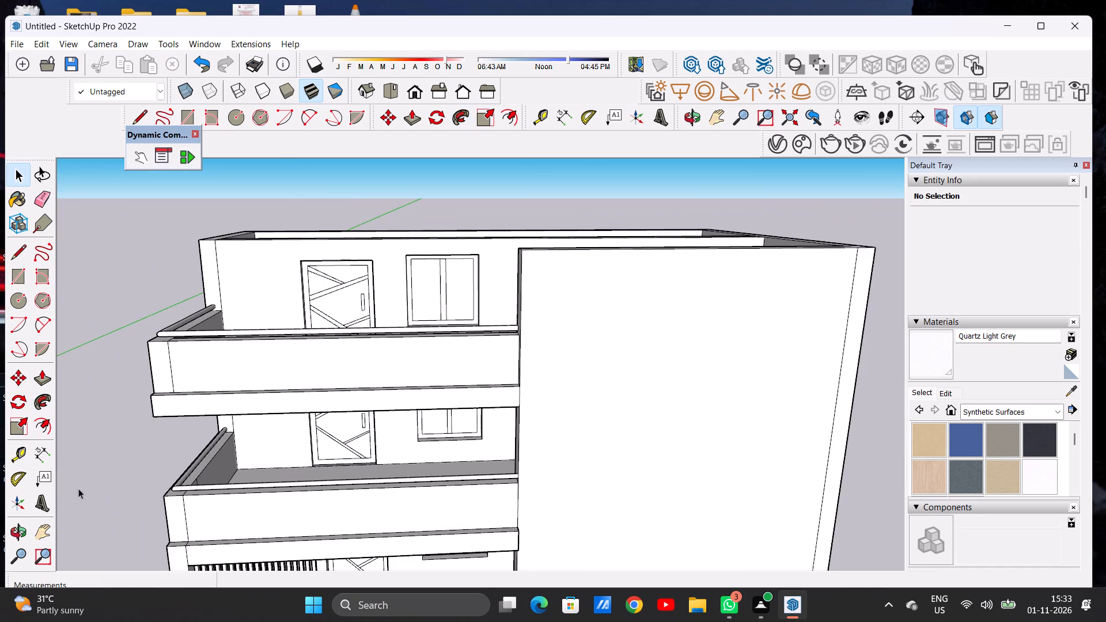
{"action": "scroll", "coordinate": [191, 424], "scroll_direction": "down", "scroll_amount": 6}
{"action": "middle_click_drag", "start_coordinate": [194, 382], "coordinate": [331, 350]}
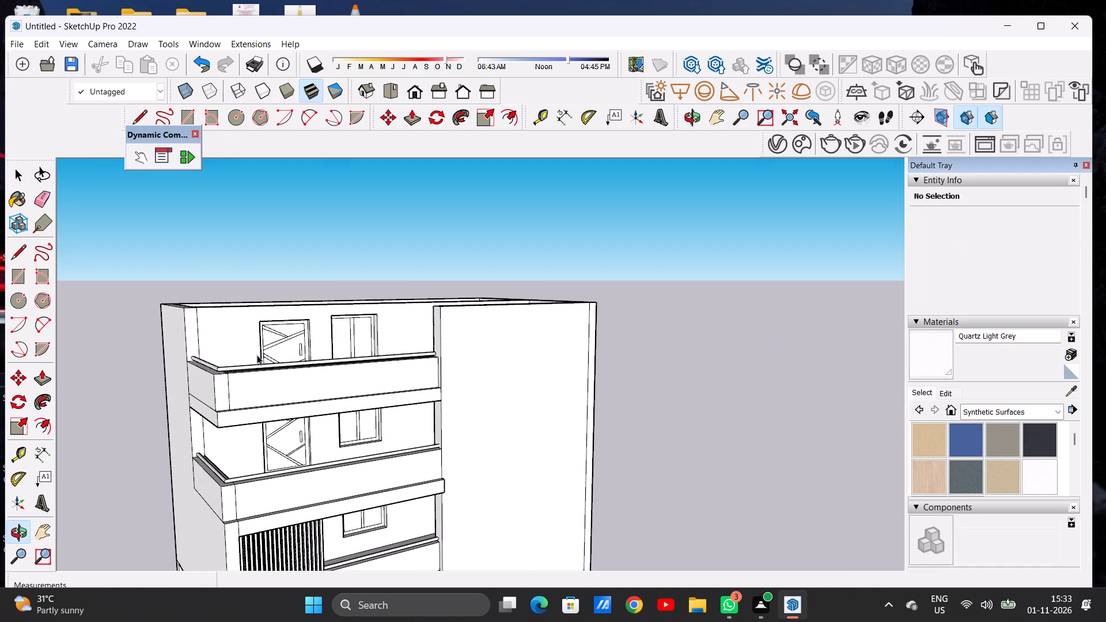
{"action": "scroll", "coordinate": [228, 378], "scroll_direction": "up", "scroll_amount": 8}
{"action": "scroll", "coordinate": [221, 363], "scroll_direction": "down", "scroll_amount": 1}
{"action": "scroll", "coordinate": [221, 363], "scroll_direction": "up", "scroll_amount": 11}
{"action": "middle_click_drag", "start_coordinate": [198, 375], "coordinate": [119, 340]}
{"action": "middle_click_drag", "start_coordinate": [116, 325], "coordinate": [111, 347]}
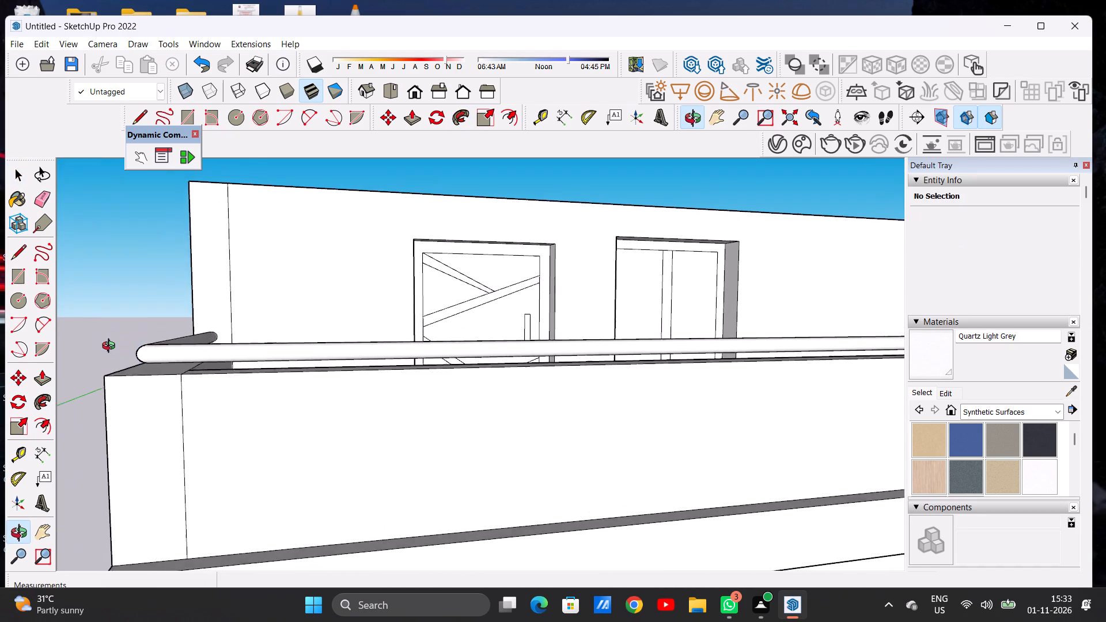
{"action": "middle_click_drag", "start_coordinate": [111, 347], "coordinate": [111, 348]}
{"action": "scroll", "coordinate": [253, 358], "scroll_direction": "down", "scroll_amount": 20}
{"action": "middle_click_drag", "start_coordinate": [369, 442], "coordinate": [308, 425]}
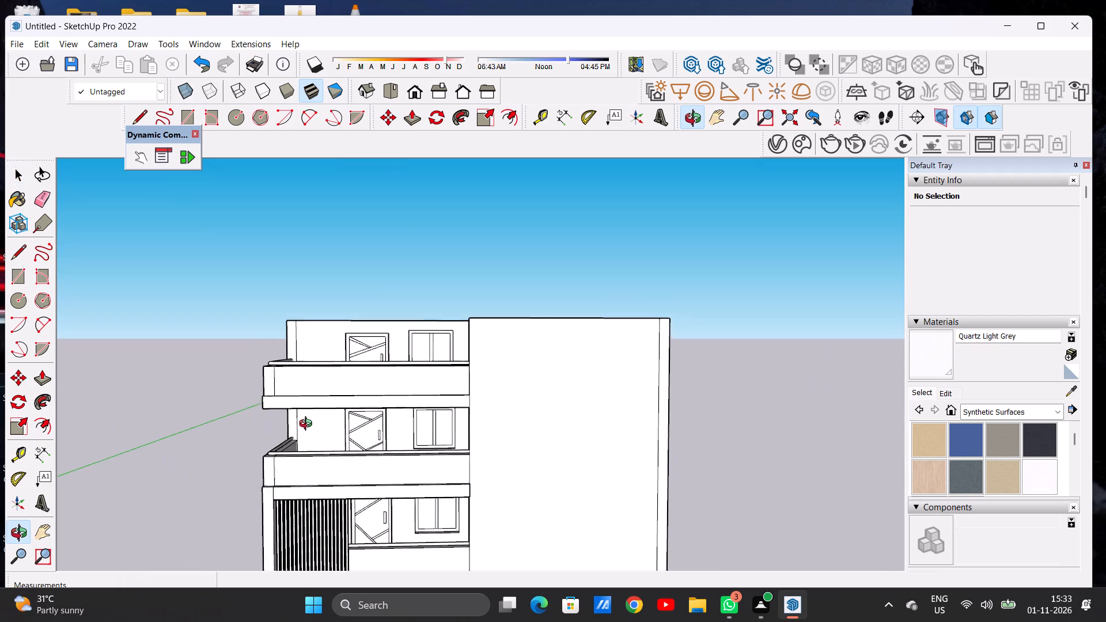
{"action": "middle_click_drag", "start_coordinate": [308, 425], "coordinate": [308, 421]}
{"action": "scroll", "coordinate": [405, 386], "scroll_direction": "down", "scroll_amount": 8}
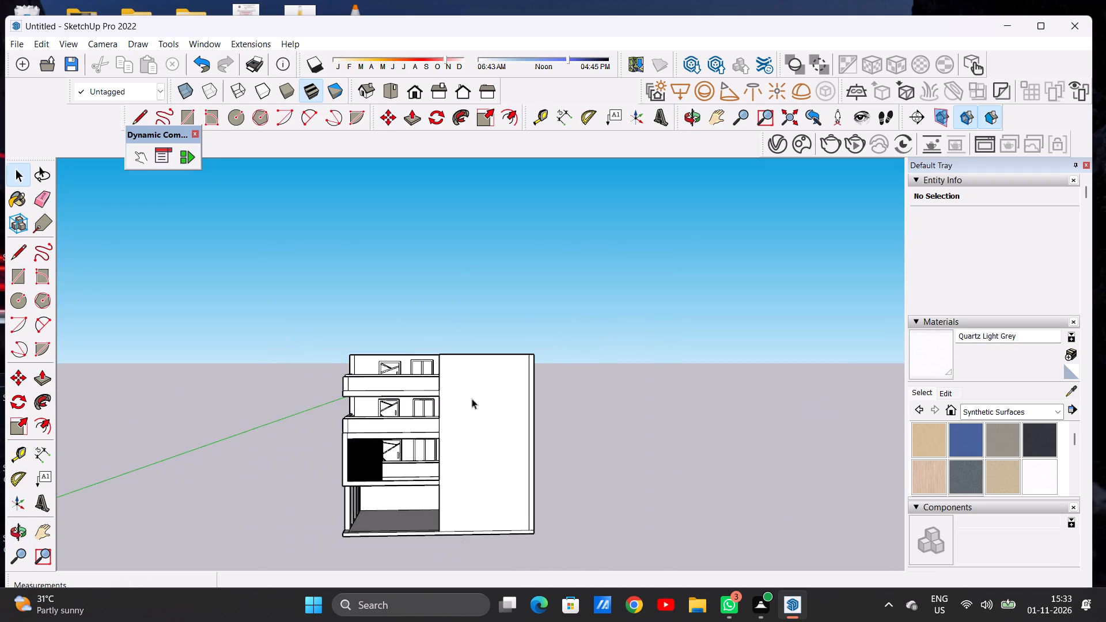
{"action": "middle_click_drag", "start_coordinate": [472, 399], "coordinate": [451, 408]}
{"action": "scroll", "coordinate": [369, 401], "scroll_direction": "up", "scroll_amount": 2}
{"action": "scroll", "coordinate": [369, 401], "scroll_direction": "down", "scroll_amount": 1}
{"action": "scroll", "coordinate": [369, 401], "scroll_direction": "up", "scroll_amount": 1}
{"action": "scroll", "coordinate": [369, 401], "scroll_direction": "down", "scroll_amount": 1}
{"action": "scroll", "coordinate": [369, 401], "scroll_direction": "up", "scroll_amount": 7}
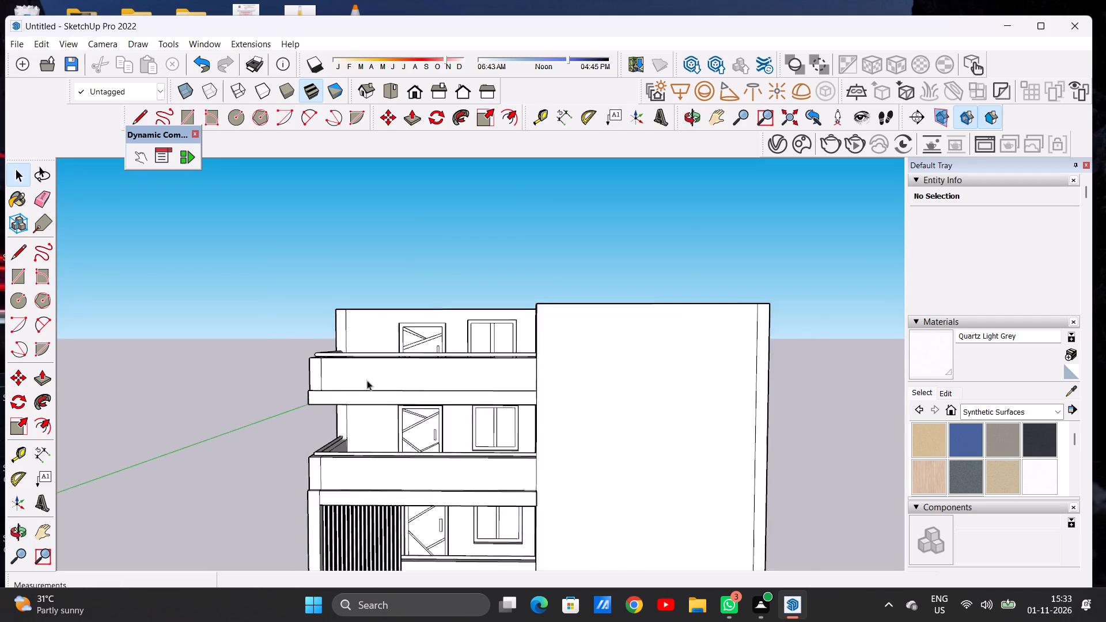
{"action": "scroll", "coordinate": [367, 380], "scroll_direction": "up", "scroll_amount": 1}
{"action": "middle_click_drag", "start_coordinate": [395, 387], "coordinate": [373, 485]}
{"action": "scroll", "coordinate": [374, 414], "scroll_direction": "up", "scroll_amount": 10}
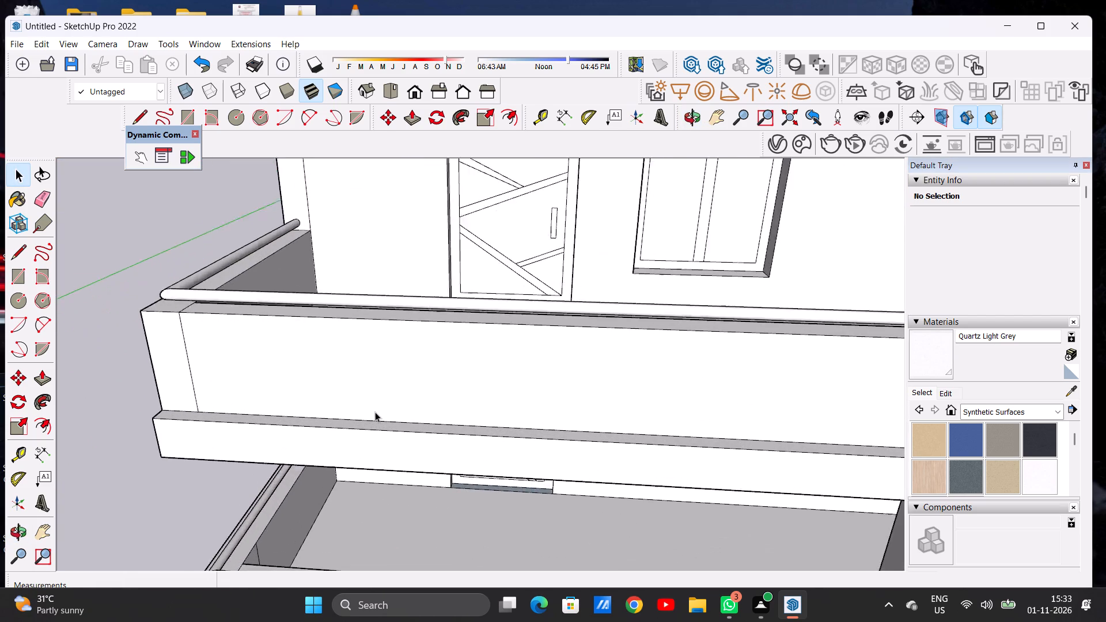
{"action": "scroll", "coordinate": [375, 412], "scroll_direction": "up", "scroll_amount": 4}
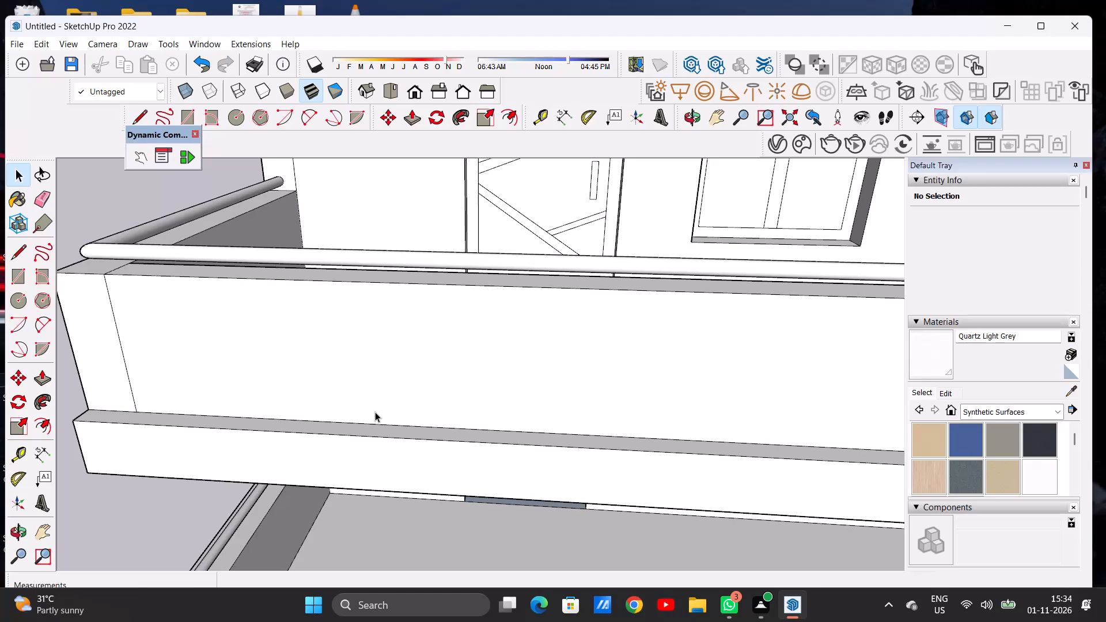
{"action": "scroll", "coordinate": [363, 441], "scroll_direction": "down", "scroll_amount": 14}
{"action": "middle_click_drag", "start_coordinate": [353, 440], "coordinate": [421, 365]}
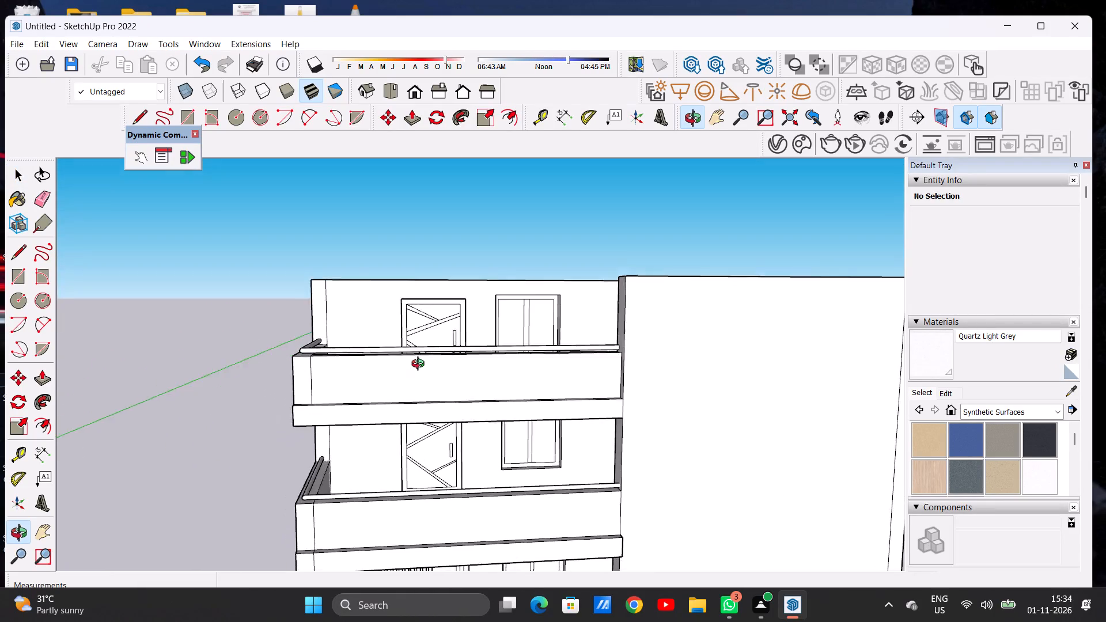
{"action": "middle_click_drag", "start_coordinate": [421, 365], "coordinate": [402, 377]}
{"action": "scroll", "coordinate": [306, 373], "scroll_direction": "up", "scroll_amount": 12}
{"action": "middle_click_drag", "start_coordinate": [283, 385], "coordinate": [286, 381]}
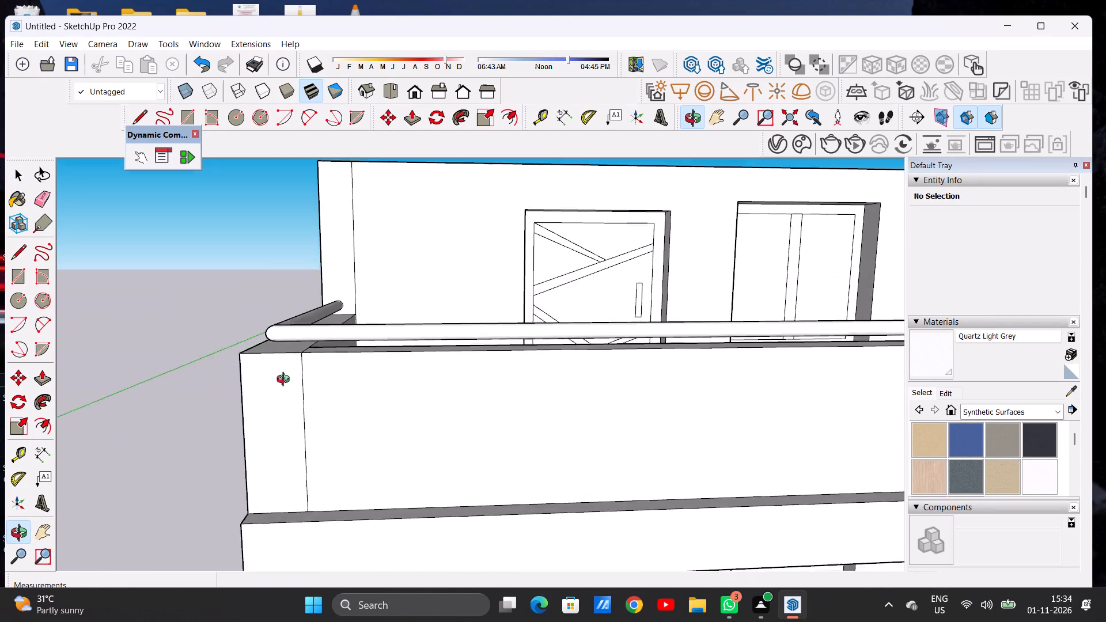
{"action": "middle_click_drag", "start_coordinate": [286, 381], "coordinate": [283, 392]}
{"action": "scroll", "coordinate": [283, 398], "scroll_direction": "down", "scroll_amount": 11}
{"action": "scroll", "coordinate": [313, 412], "scroll_direction": "up", "scroll_amount": 1}
{"action": "scroll", "coordinate": [324, 414], "scroll_direction": "down", "scroll_amount": 3}
{"action": "middle_click_drag", "start_coordinate": [429, 449], "coordinate": [412, 409]}
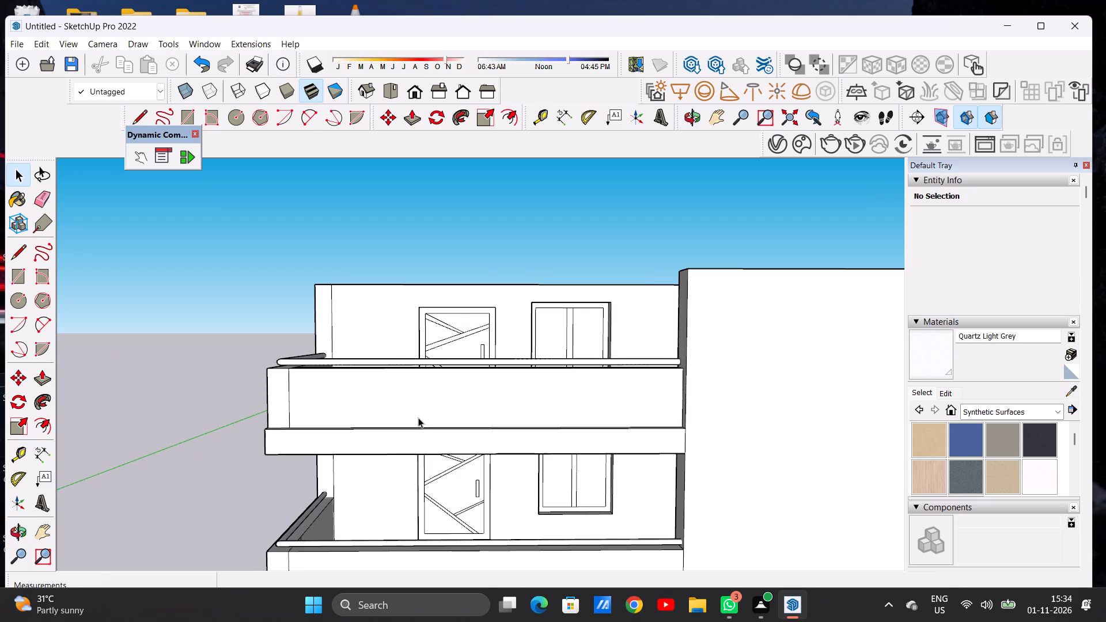
{"action": "scroll", "coordinate": [418, 418], "scroll_direction": "down", "scroll_amount": 4}
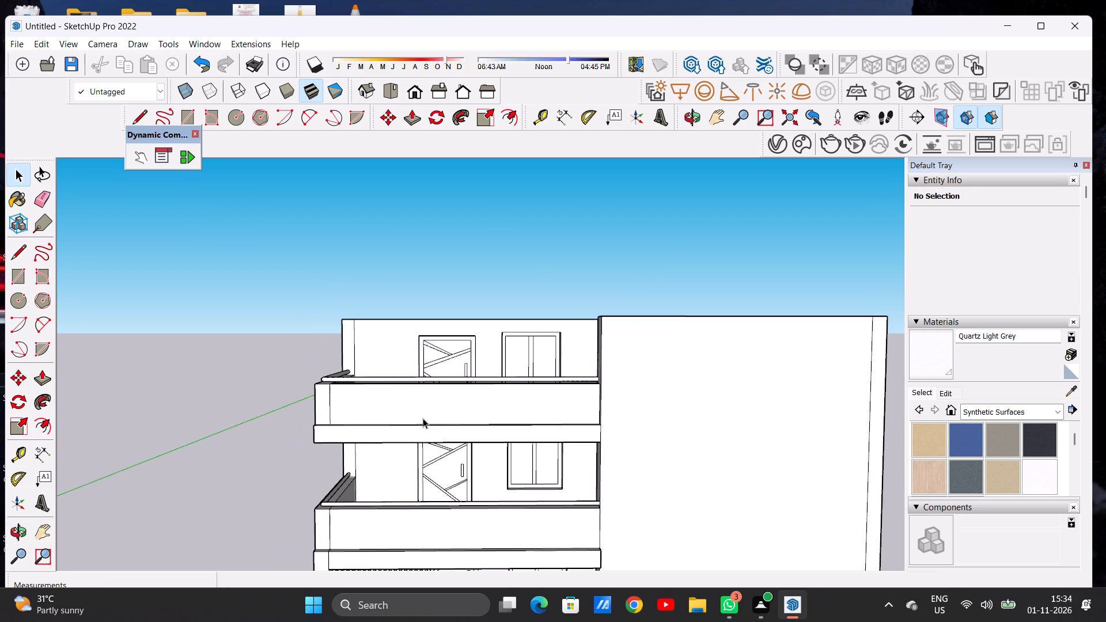
{"action": "scroll", "coordinate": [423, 418], "scroll_direction": "down", "scroll_amount": 9}
{"action": "middle_click_drag", "start_coordinate": [402, 423], "coordinate": [418, 412]}
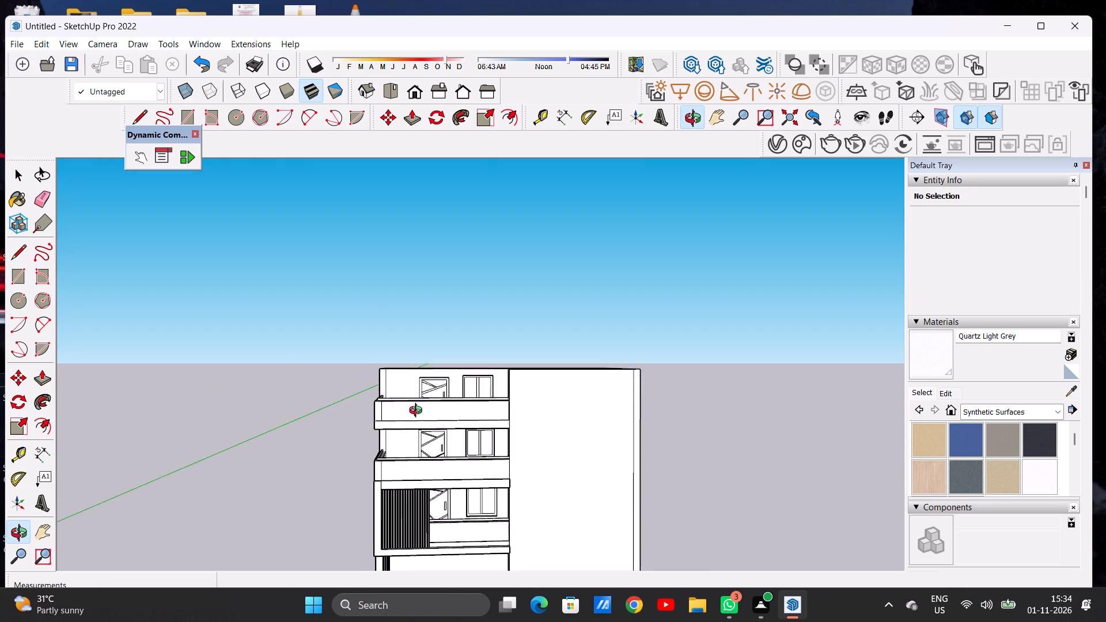
{"action": "middle_click_drag", "start_coordinate": [418, 412], "coordinate": [410, 426]}
{"action": "middle_click", "coordinate": [409, 427]}
{"action": "scroll", "coordinate": [408, 407], "scroll_direction": "up", "scroll_amount": 14}
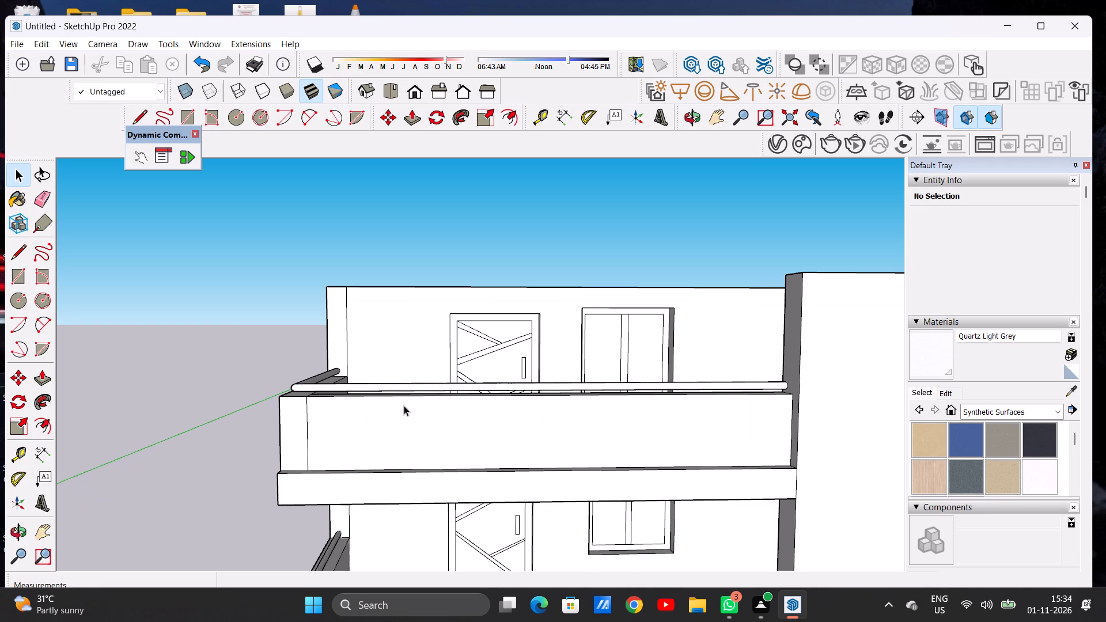
{"action": "scroll", "coordinate": [406, 409], "scroll_direction": "down", "scroll_amount": 6}
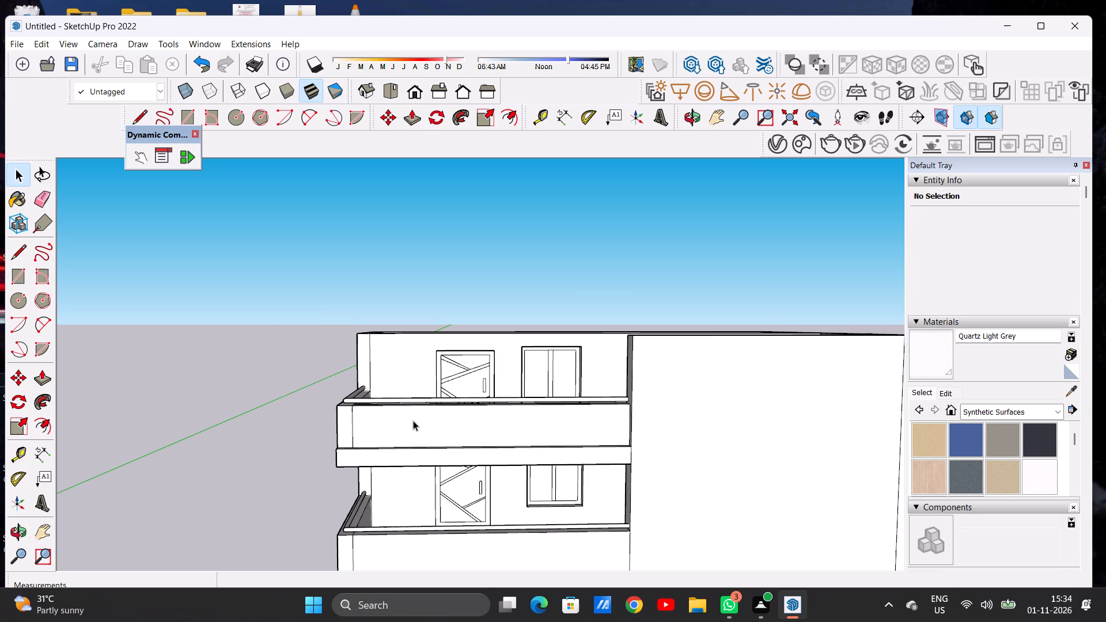
{"action": "scroll", "coordinate": [359, 453], "scroll_direction": "down", "scroll_amount": 8}
{"action": "middle_click_drag", "start_coordinate": [359, 446], "coordinate": [377, 422]}
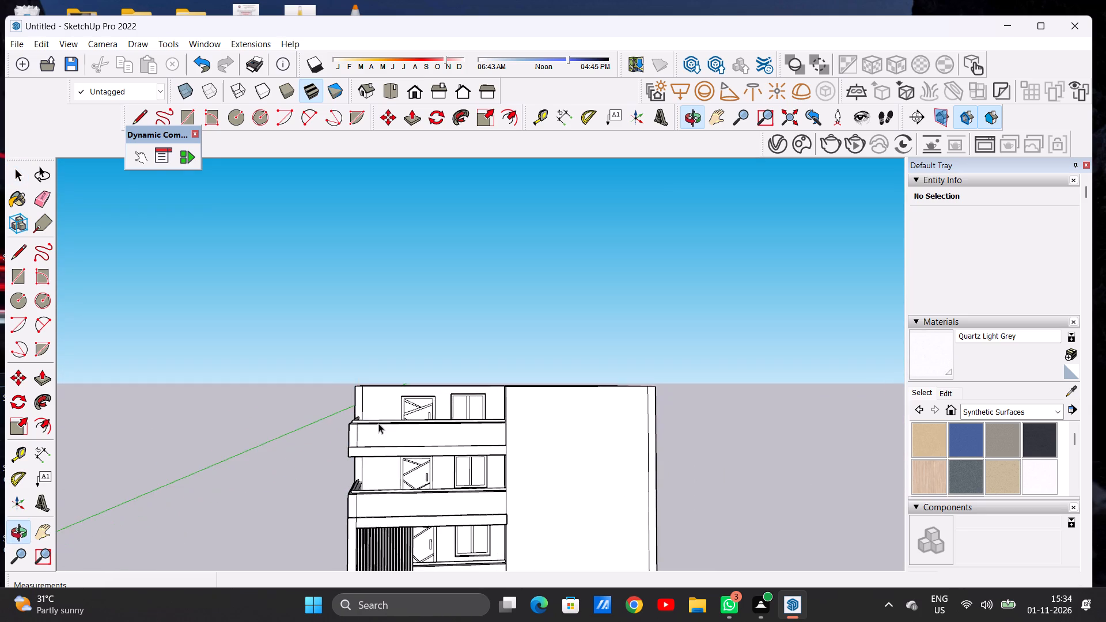
{"action": "scroll", "coordinate": [435, 430], "scroll_direction": "down", "scroll_amount": 7}
{"action": "middle_click_drag", "start_coordinate": [467, 443], "coordinate": [438, 461]}
{"action": "middle_click_drag", "start_coordinate": [440, 457], "coordinate": [440, 449]}
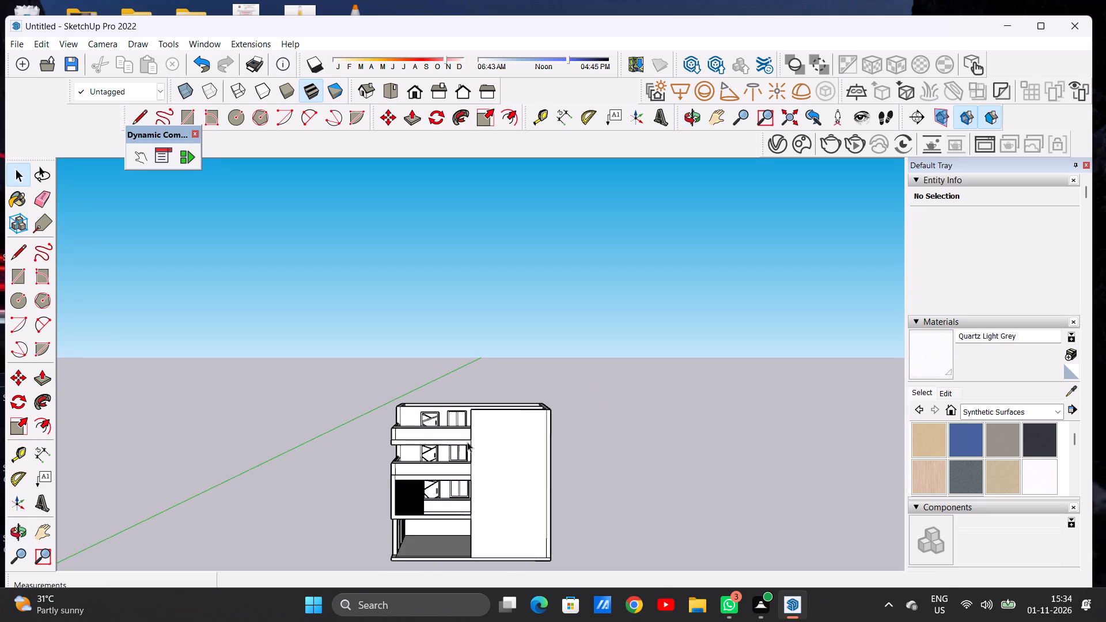
{"action": "scroll", "coordinate": [471, 451], "scroll_direction": "up", "scroll_amount": 7}
{"action": "scroll", "coordinate": [446, 434], "scroll_direction": "down", "scroll_amount": 6}
{"action": "scroll", "coordinate": [476, 489], "scroll_direction": "up", "scroll_amount": 4}
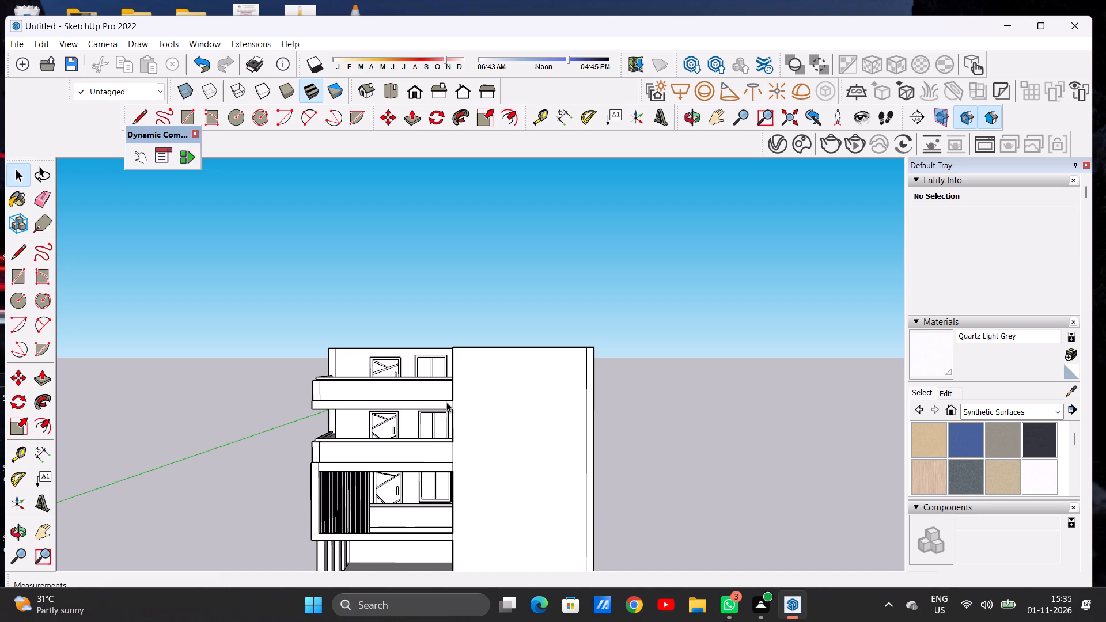
{"action": "scroll", "coordinate": [448, 407], "scroll_direction": "down", "scroll_amount": 5}
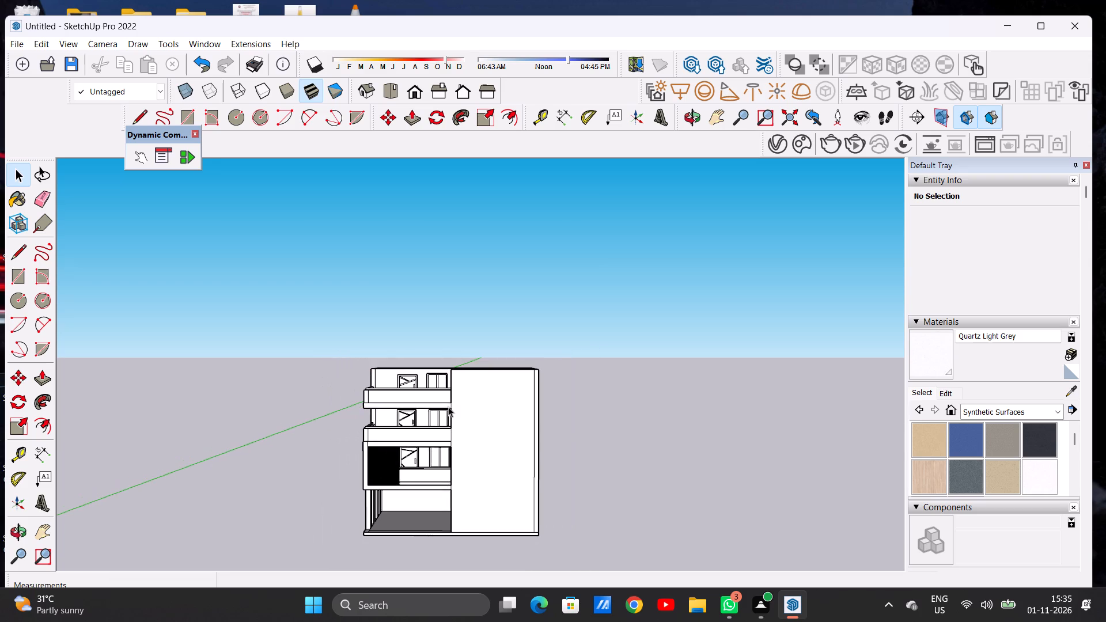
Move the floor face and its edges inside the top storey's rear walls straight up to the walls' top inner corner.
{"action": "middle_click_drag", "start_coordinate": [454, 389], "coordinate": [444, 464]}
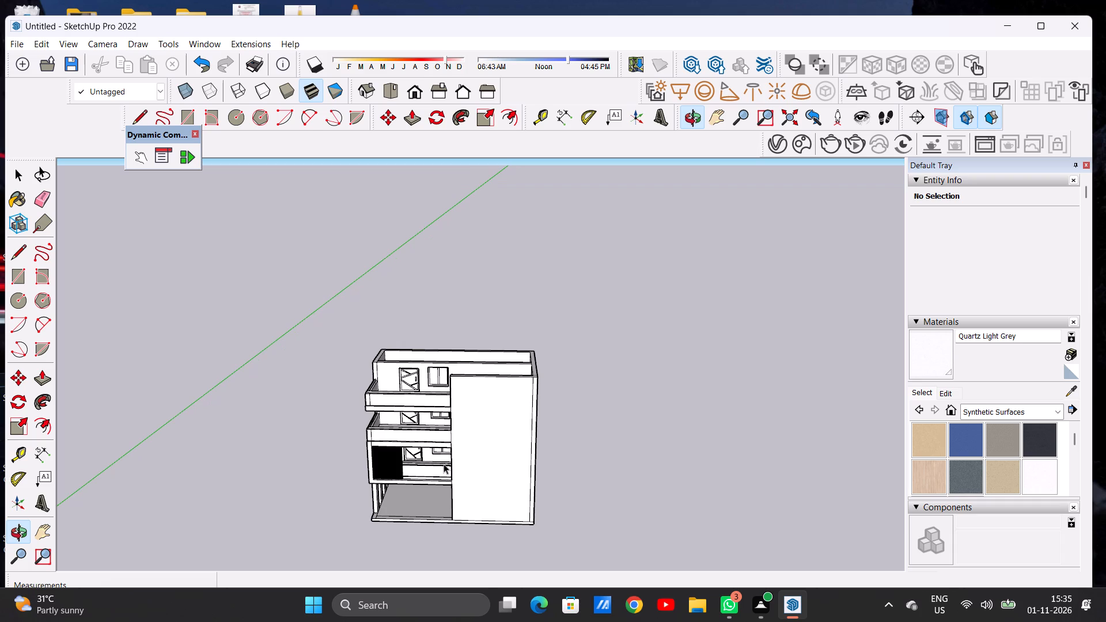
{"action": "middle_click_drag", "start_coordinate": [479, 356], "coordinate": [407, 446]}
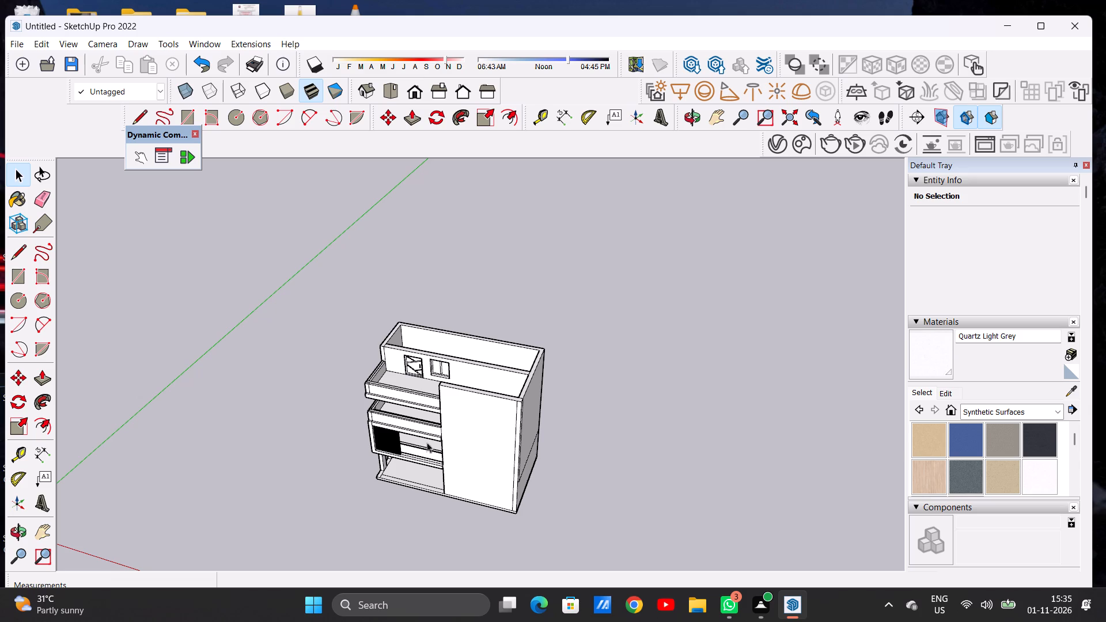
{"action": "scroll", "coordinate": [458, 342], "scroll_direction": "down", "scroll_amount": 6}
{"action": "middle_click_drag", "start_coordinate": [461, 359], "coordinate": [400, 381]}
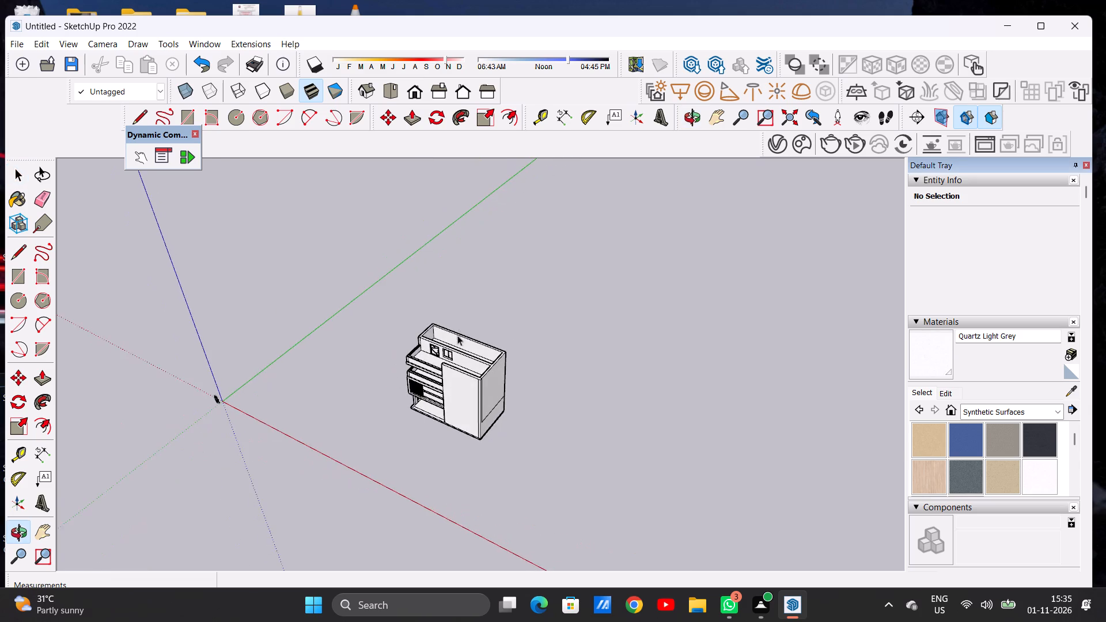
{"action": "scroll", "coordinate": [459, 329], "scroll_direction": "up", "scroll_amount": 12}
{"action": "scroll", "coordinate": [457, 342], "scroll_direction": "down", "scroll_amount": 1}
{"action": "scroll", "coordinate": [457, 343], "scroll_direction": "up", "scroll_amount": 1}
{"action": "scroll", "coordinate": [457, 344], "scroll_direction": "down", "scroll_amount": 1}
{"action": "scroll", "coordinate": [457, 346], "scroll_direction": "up", "scroll_amount": 2}
{"action": "middle_click_drag", "start_coordinate": [463, 371], "coordinate": [373, 441]}
{"action": "scroll", "coordinate": [428, 332], "scroll_direction": "up", "scroll_amount": 16}
{"action": "double_click", "coordinate": [416, 374]}
{"action": "scroll", "coordinate": [412, 376], "scroll_direction": "down", "scroll_amount": 2}
{"action": "scroll", "coordinate": [412, 376], "scroll_direction": "up", "scroll_amount": 1}
{"action": "scroll", "coordinate": [412, 376], "scroll_direction": "down", "scroll_amount": 9}
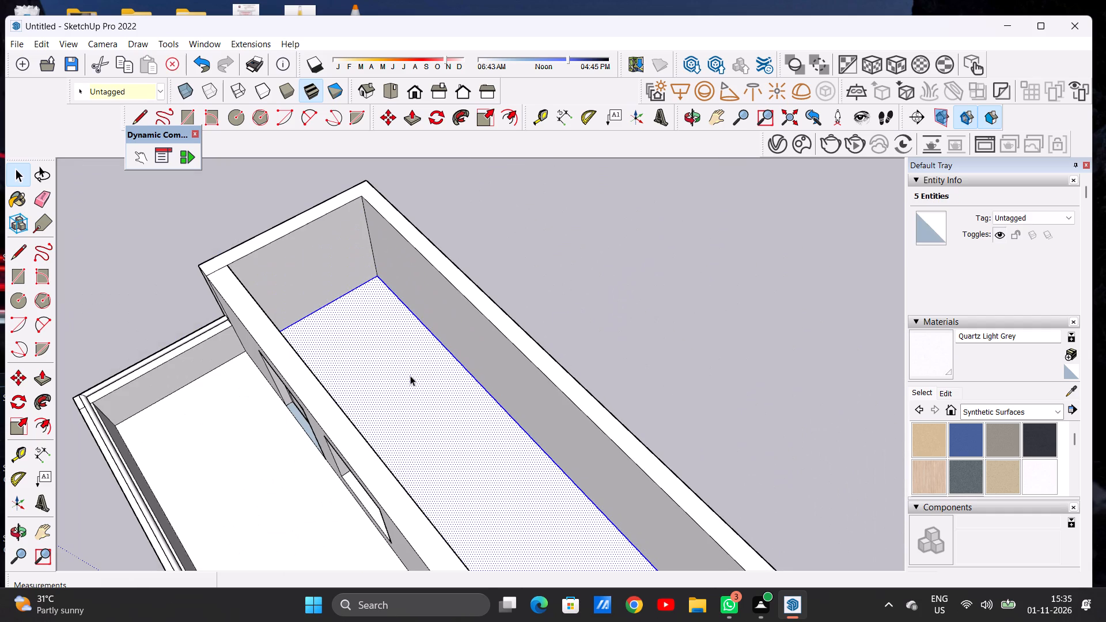
{"action": "key", "text": "m"}
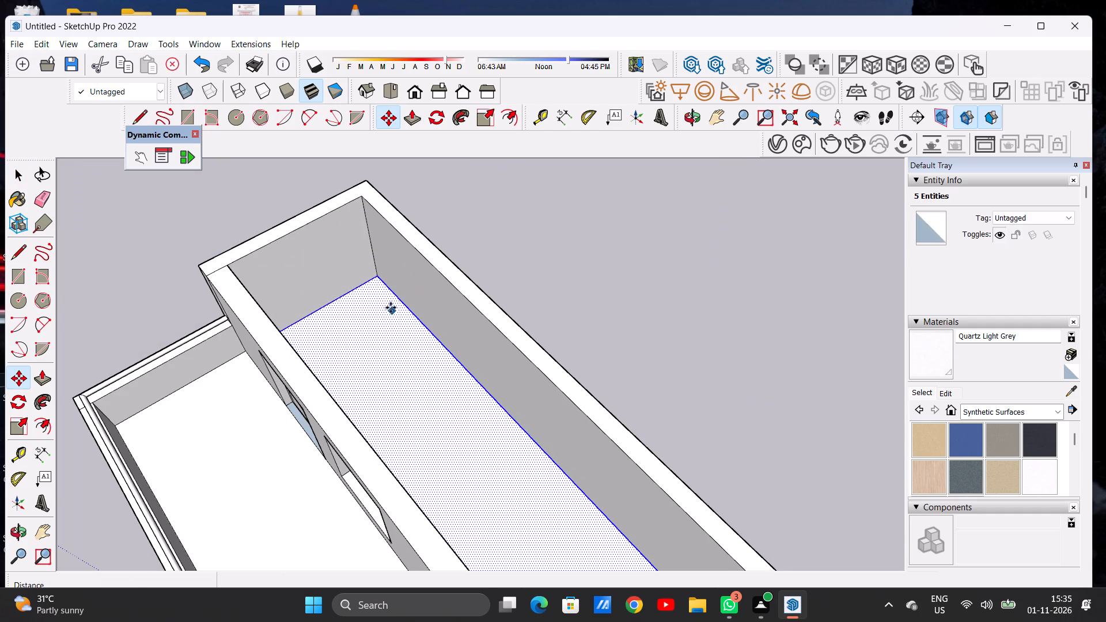
{"action": "left_click", "coordinate": [376, 278]}
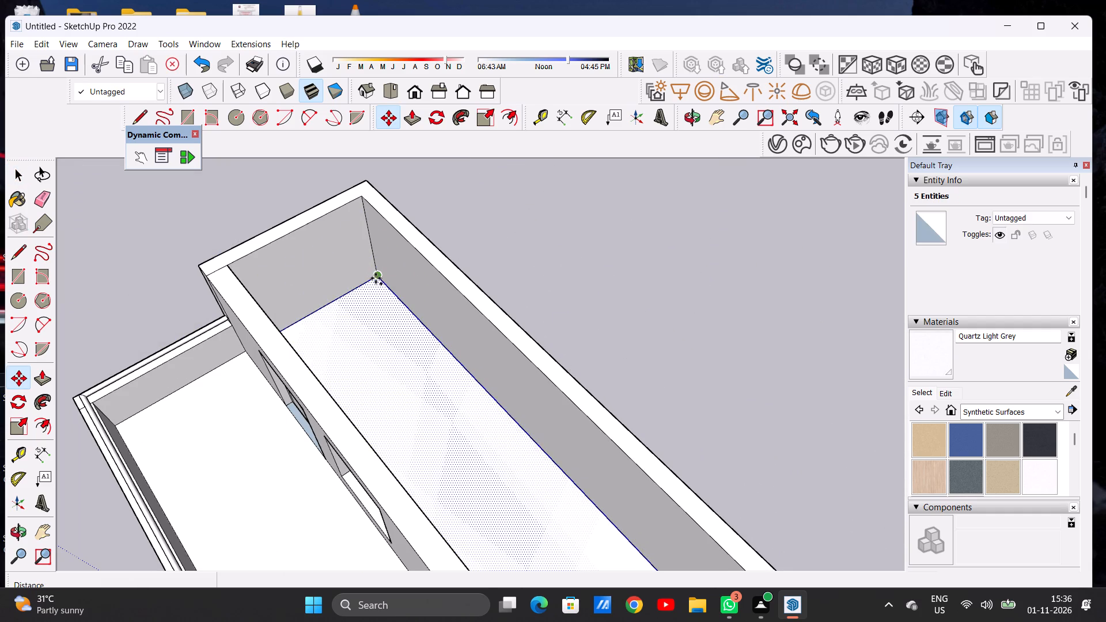
{"action": "left_click", "coordinate": [361, 202]}
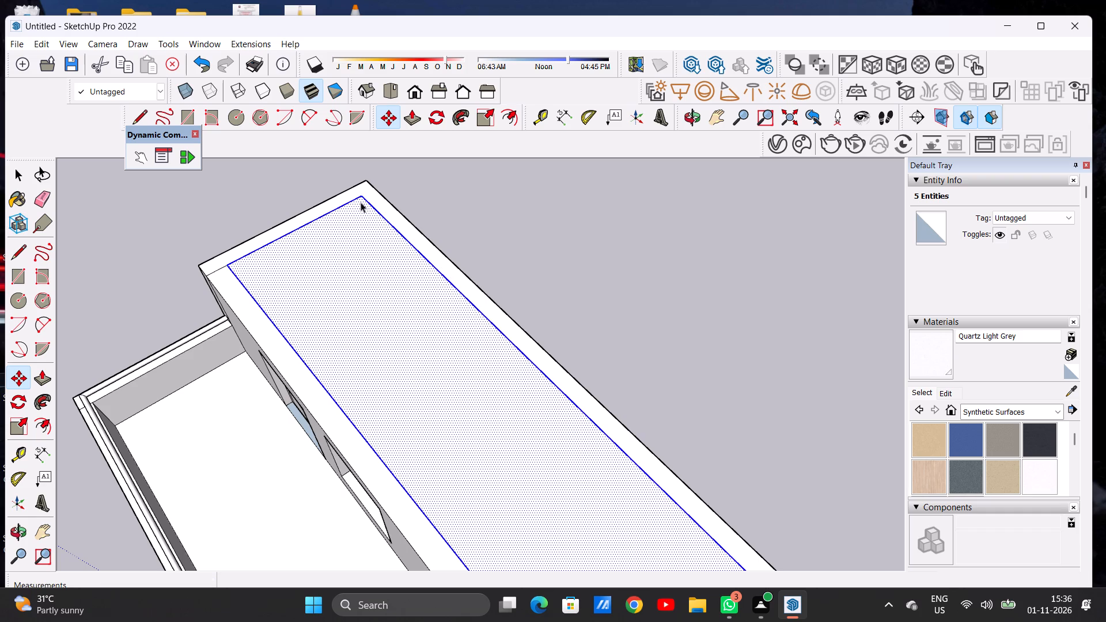
{"action": "key", "text": "space"}
{"action": "left_click", "coordinate": [565, 233]}
Push/Pull the face between the rear wall tops upward by about 1' 1 1/2" to form a raised roof slab.
{"action": "scroll", "coordinate": [490, 332], "scroll_direction": "down", "scroll_amount": 13}
{"action": "middle_click_drag", "start_coordinate": [468, 423], "coordinate": [450, 267]}
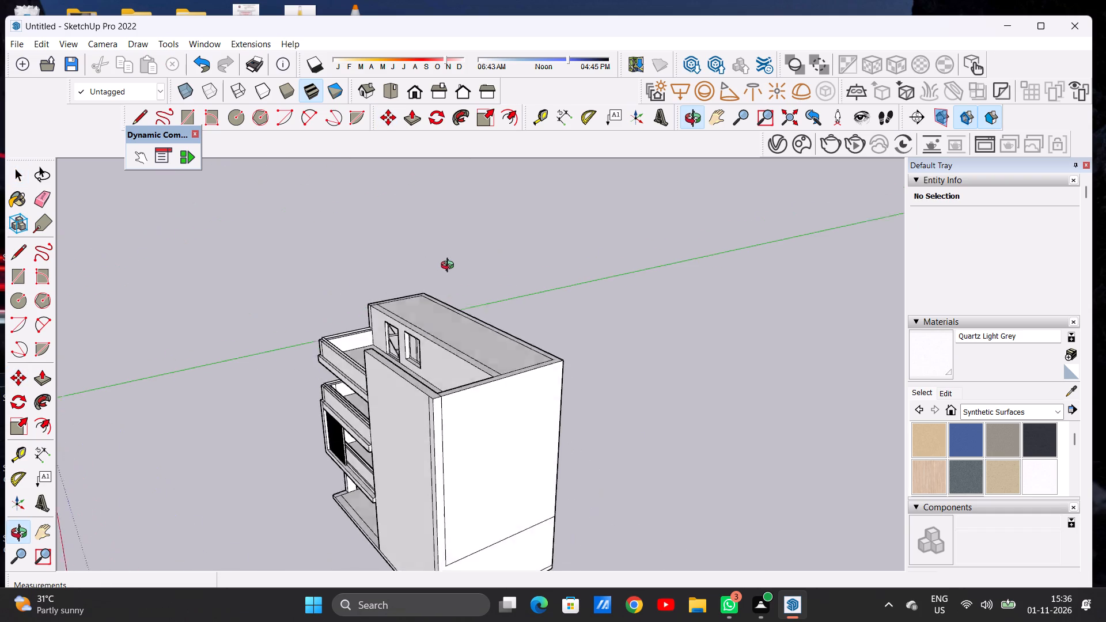
{"action": "middle_click_drag", "start_coordinate": [450, 267], "coordinate": [450, 266]}
{"action": "scroll", "coordinate": [517, 363], "scroll_direction": "up", "scroll_amount": 7}
{"action": "scroll", "coordinate": [482, 370], "scroll_direction": "down", "scroll_amount": 1}
{"action": "scroll", "coordinate": [482, 370], "scroll_direction": "up", "scroll_amount": 1}
{"action": "key", "text": "p"}
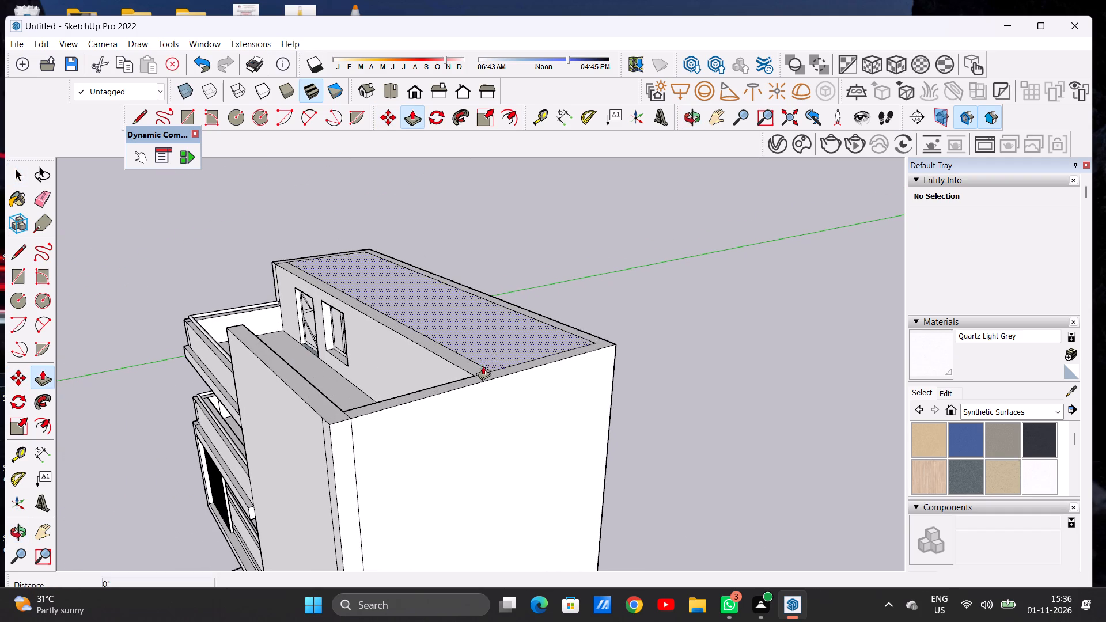
{"action": "scroll", "coordinate": [488, 352], "scroll_direction": "up", "scroll_amount": 5}
{"action": "left_click", "coordinate": [488, 351]}
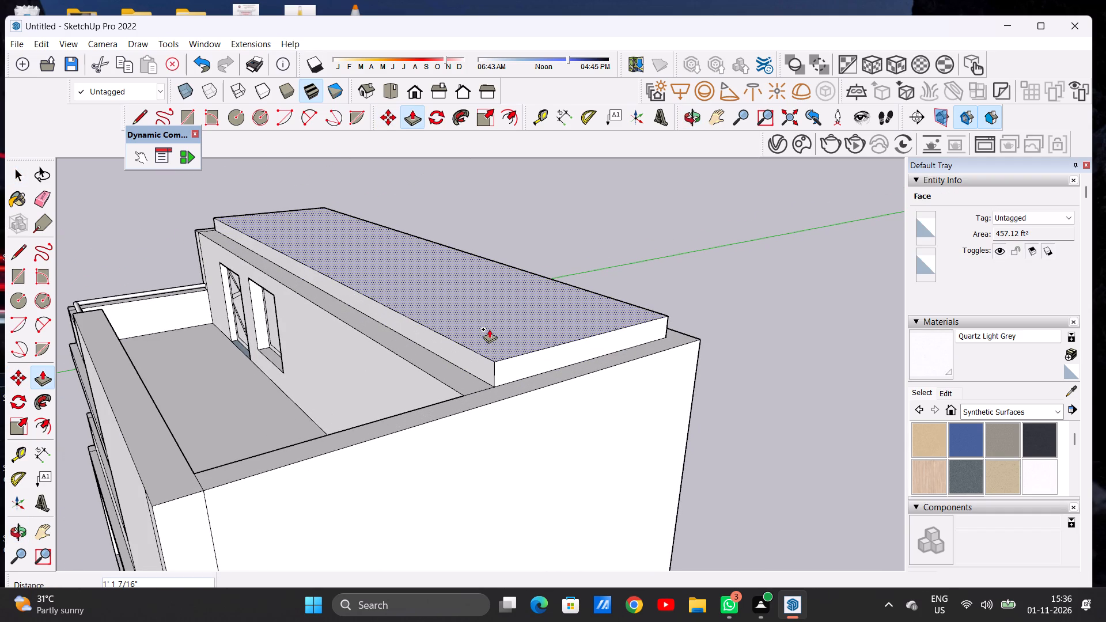
{"action": "left_click", "coordinate": [489, 327]}
{"action": "key", "text": "space"}
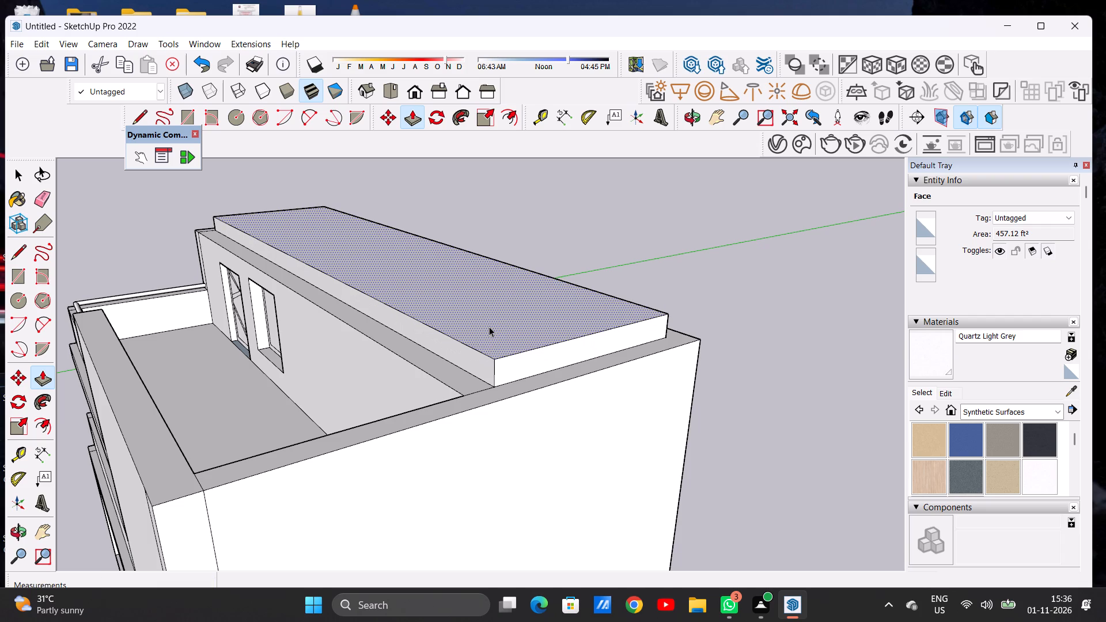
Push/Pull the roof slab's front side face forward over the open terrace to the front wall's inner edge.
{"action": "type", "text": "P"}
{"action": "left_click", "coordinate": [482, 361]}
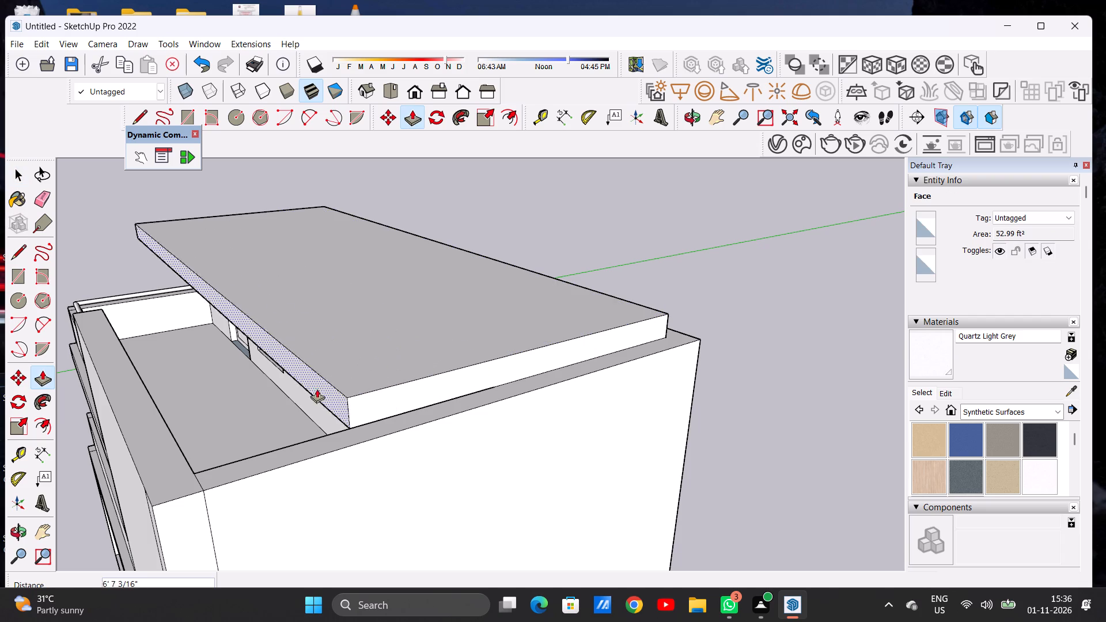
{"action": "scroll", "coordinate": [259, 390], "scroll_direction": "down", "scroll_amount": 6}
{"action": "scroll", "coordinate": [229, 443], "scroll_direction": "up", "scroll_amount": 6}
{"action": "left_click", "coordinate": [229, 443]}
{"action": "scroll", "coordinate": [326, 394], "scroll_direction": "down", "scroll_amount": 6}
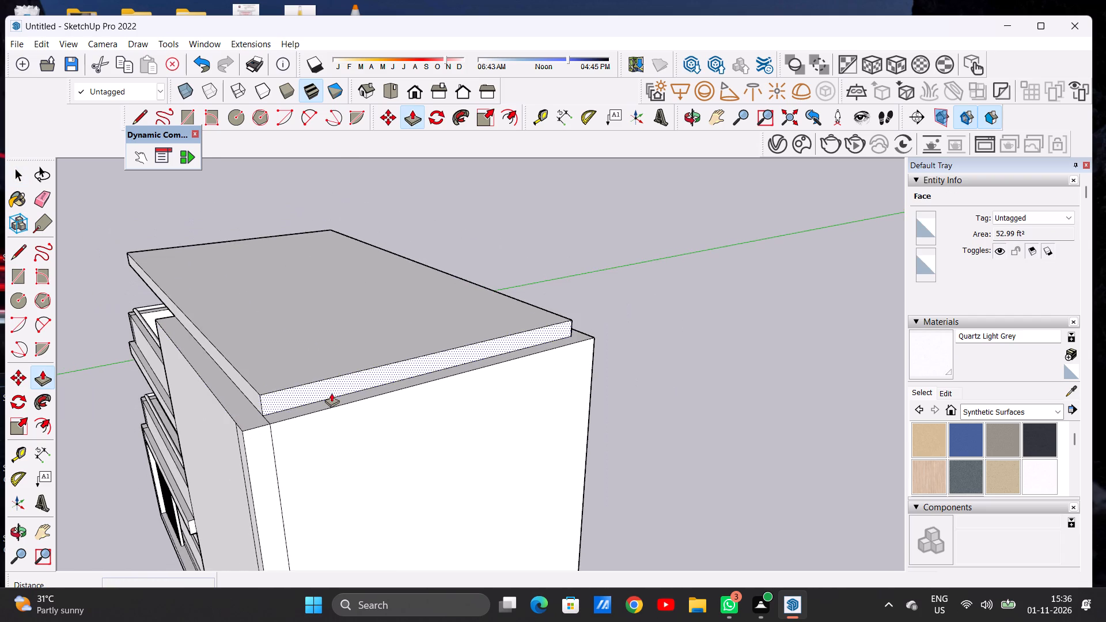
{"action": "key", "text": "space"}
Split the slab's balcony-side edge face with a vertical line at the rear wall's inner corner and Push/Pull the balcony portion flush with the wall's outer face.
{"action": "scroll", "coordinate": [445, 325], "scroll_direction": "down", "scroll_amount": 10}
{"action": "middle_click_drag", "start_coordinate": [366, 340], "coordinate": [637, 295]}
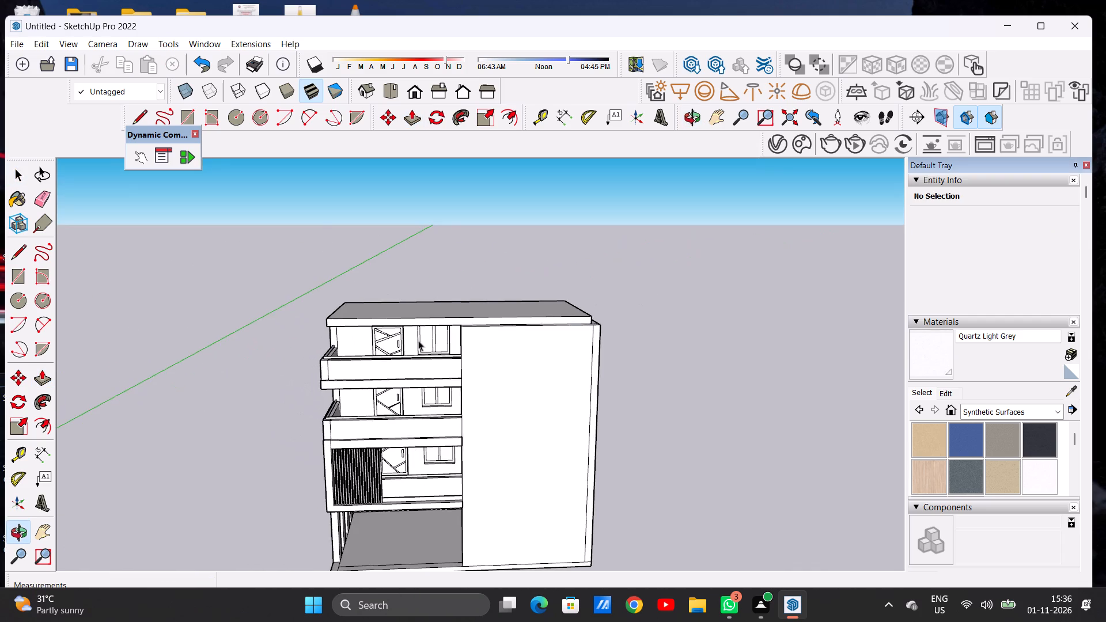
{"action": "middle_click_drag", "start_coordinate": [445, 342], "coordinate": [600, 361]}
{"action": "scroll", "coordinate": [347, 358], "scroll_direction": "up", "scroll_amount": 11}
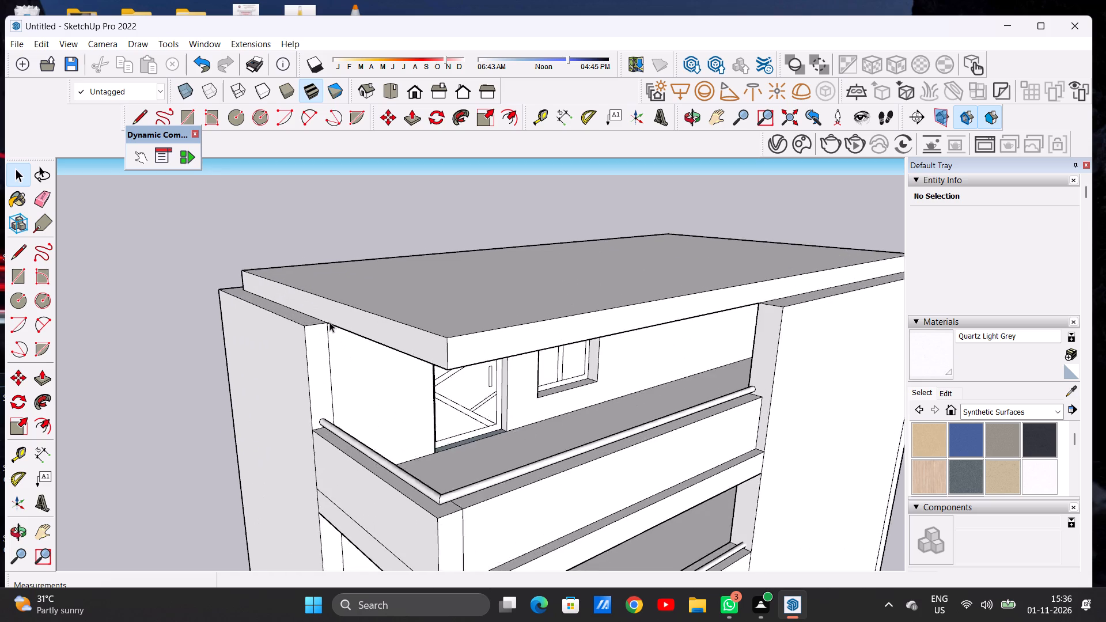
{"action": "scroll", "coordinate": [329, 322], "scroll_direction": "up", "scroll_amount": 1}
{"action": "middle_click_drag", "start_coordinate": [325, 321], "coordinate": [310, 374]}
{"action": "scroll", "coordinate": [314, 348], "scroll_direction": "up", "scroll_amount": 7}
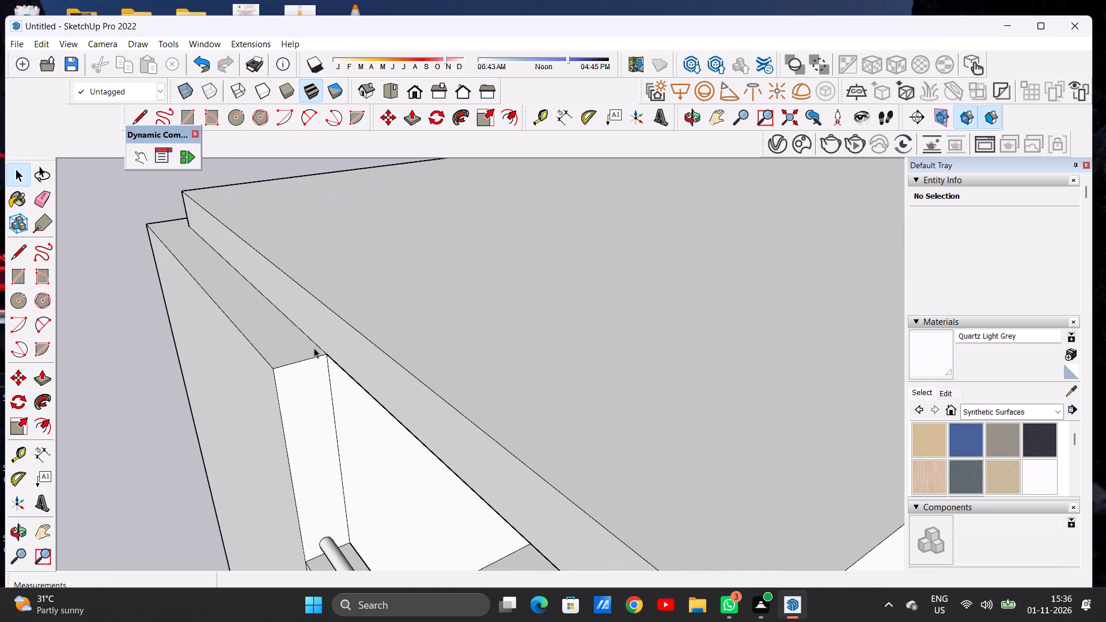
{"action": "key", "text": "l"}
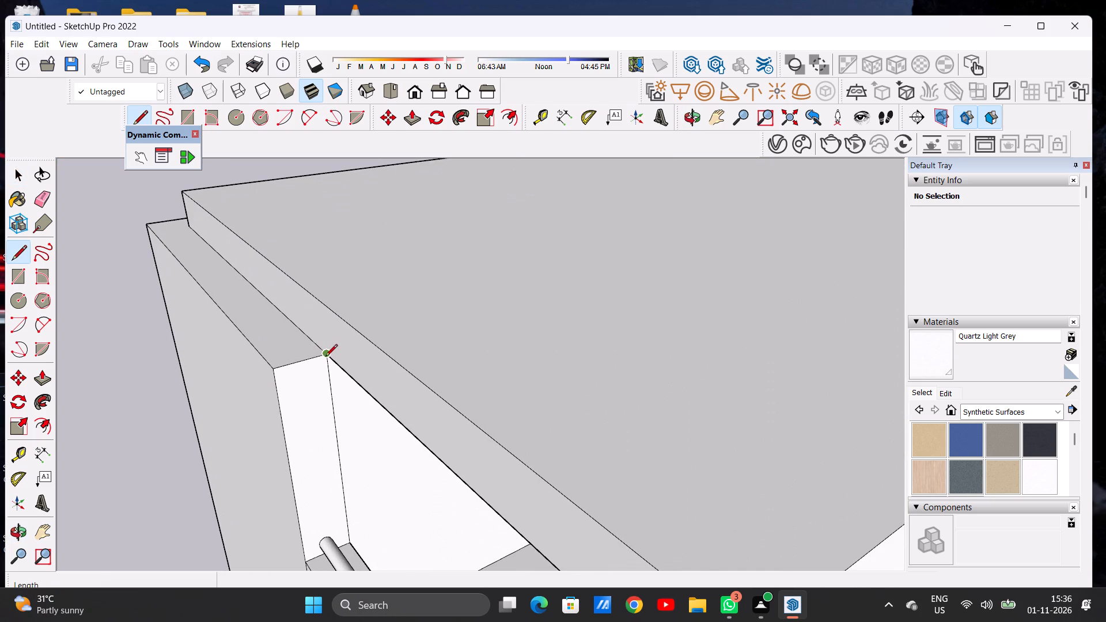
{"action": "left_click", "coordinate": [325, 357]}
{"action": "left_click", "coordinate": [320, 305]}
{"action": "key", "text": "p"}
{"action": "left_click", "coordinate": [339, 348]}
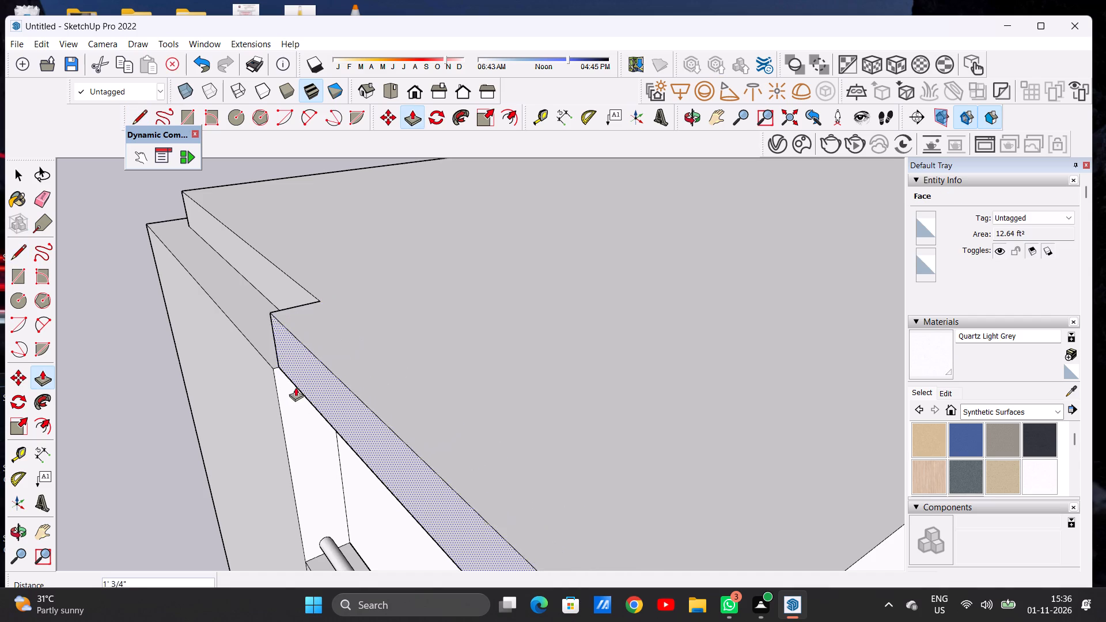
{"action": "left_click", "coordinate": [282, 435]}
{"action": "key", "text": "space"}
Split the slab's front edge face with a vertical line at the tall block's inner corner and Push/Pull the balcony portion flush with the block's front.
{"action": "scroll", "coordinate": [342, 396], "scroll_direction": "down", "scroll_amount": 2}
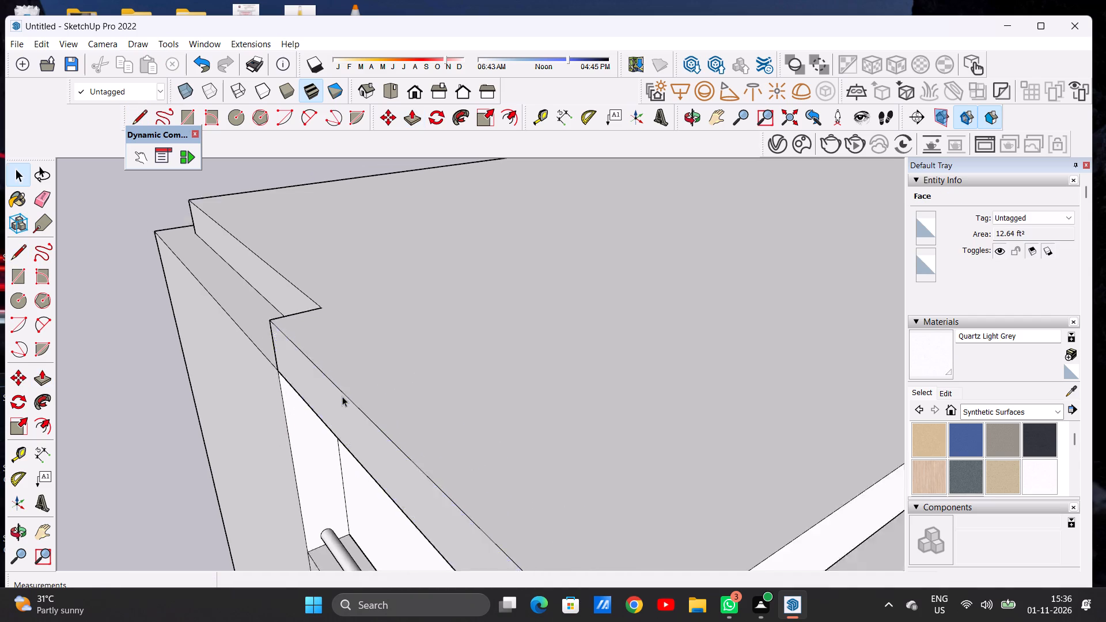
{"action": "scroll", "coordinate": [342, 396], "scroll_direction": "down", "scroll_amount": 20}
{"action": "scroll", "coordinate": [342, 396], "scroll_direction": "down", "scroll_amount": 1}
{"action": "middle_click_drag", "start_coordinate": [400, 371], "coordinate": [233, 298]}
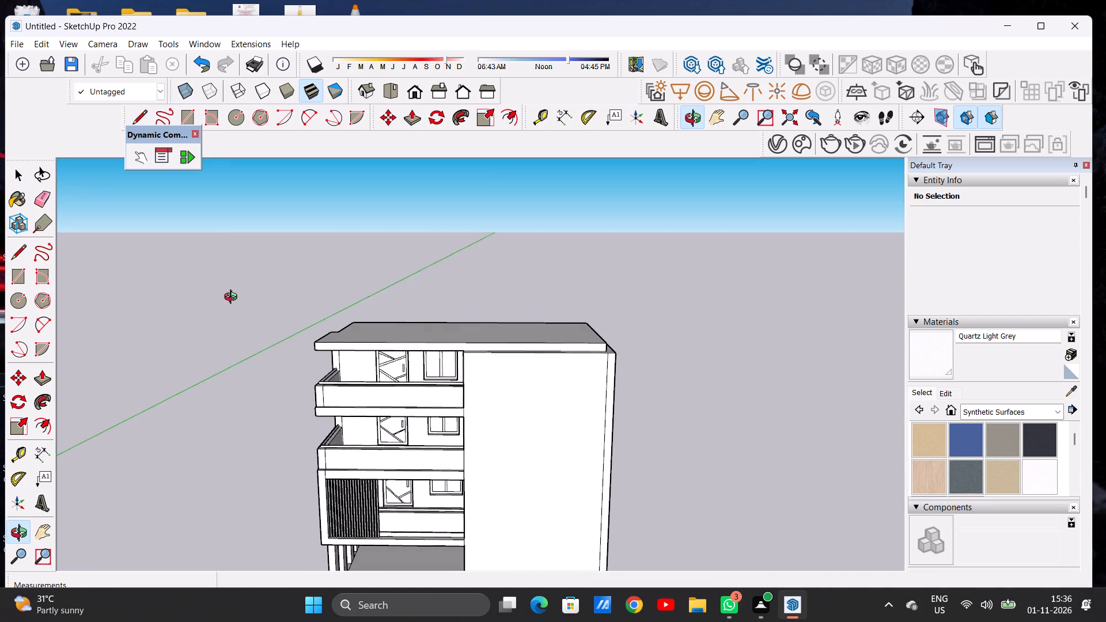
{"action": "middle_click_drag", "start_coordinate": [233, 298], "coordinate": [233, 301]}
{"action": "scroll", "coordinate": [442, 355], "scroll_direction": "up", "scroll_amount": 12}
{"action": "middle_click_drag", "start_coordinate": [478, 346], "coordinate": [415, 379]}
{"action": "scroll", "coordinate": [416, 382], "scroll_direction": "up", "scroll_amount": 8}
{"action": "key", "text": "l"}
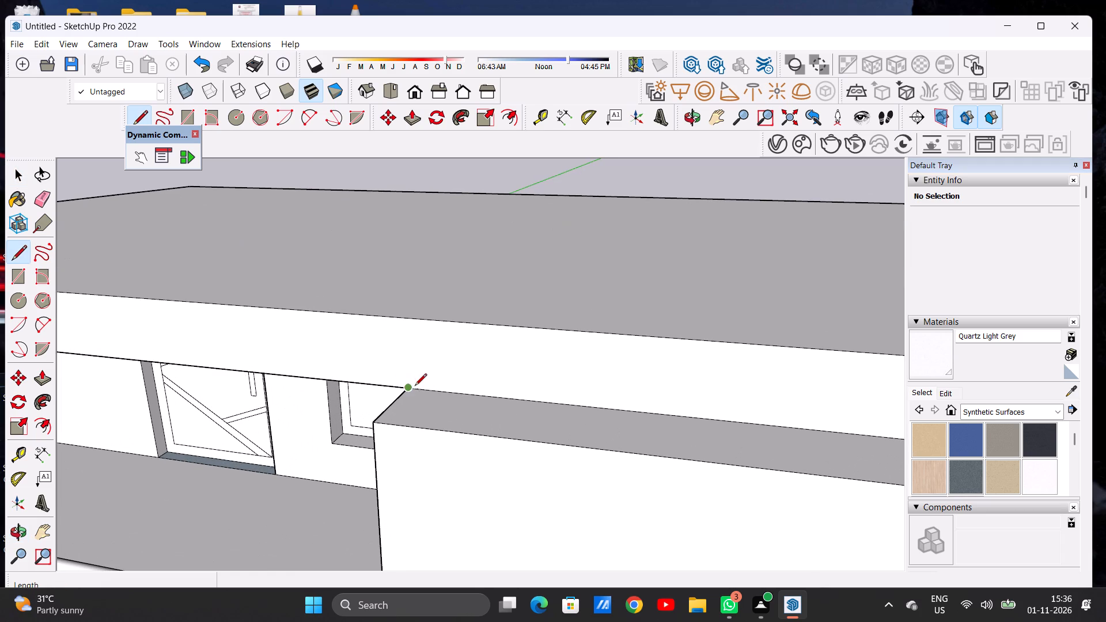
{"action": "left_click", "coordinate": [405, 385]}
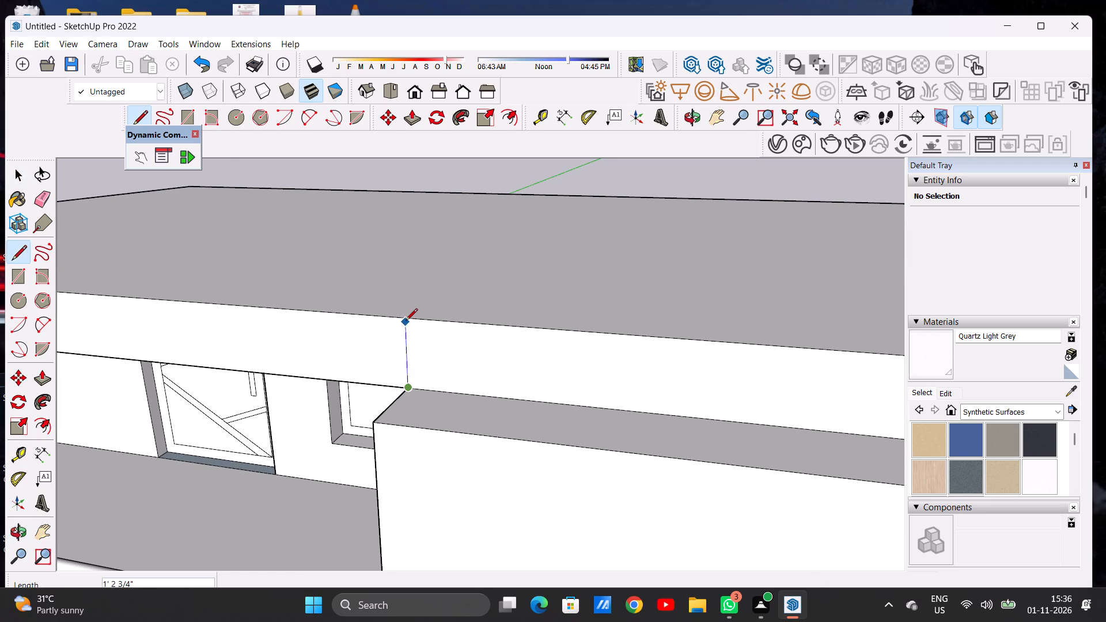
{"action": "left_click", "coordinate": [406, 321]}
{"action": "key", "text": "space"}
{"action": "type", "text": "P"}
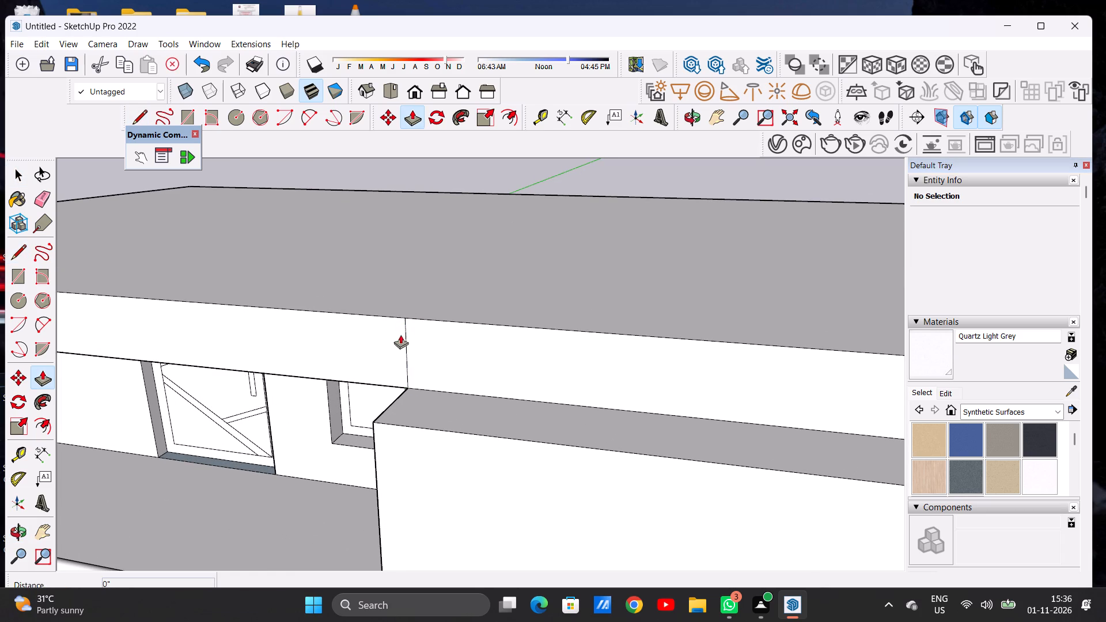
{"action": "left_click", "coordinate": [393, 355]}
{"action": "left_click", "coordinate": [377, 424]}
{"action": "key", "text": "space"}
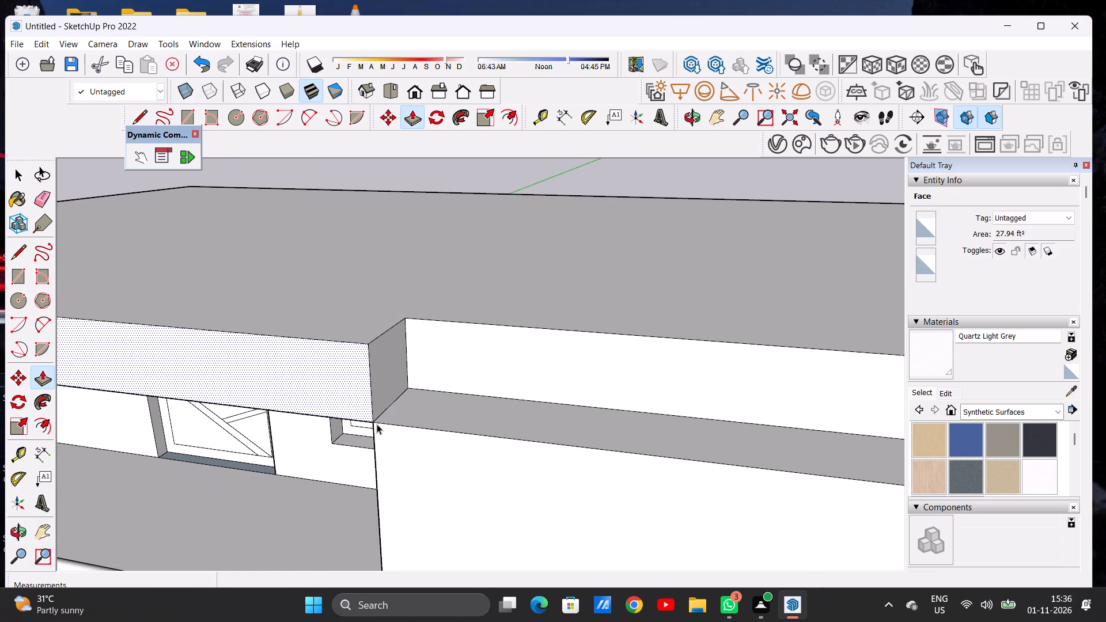
Examine the extended roof slab's front and side overhangs above the top balcony from several heights.
{"action": "scroll", "coordinate": [411, 411], "scroll_direction": "down", "scroll_amount": 11}
{"action": "scroll", "coordinate": [411, 411], "scroll_direction": "up", "scroll_amount": 1}
{"action": "scroll", "coordinate": [428, 397], "scroll_direction": "down", "scroll_amount": 14}
{"action": "middle_click_drag", "start_coordinate": [412, 413], "coordinate": [496, 343]}
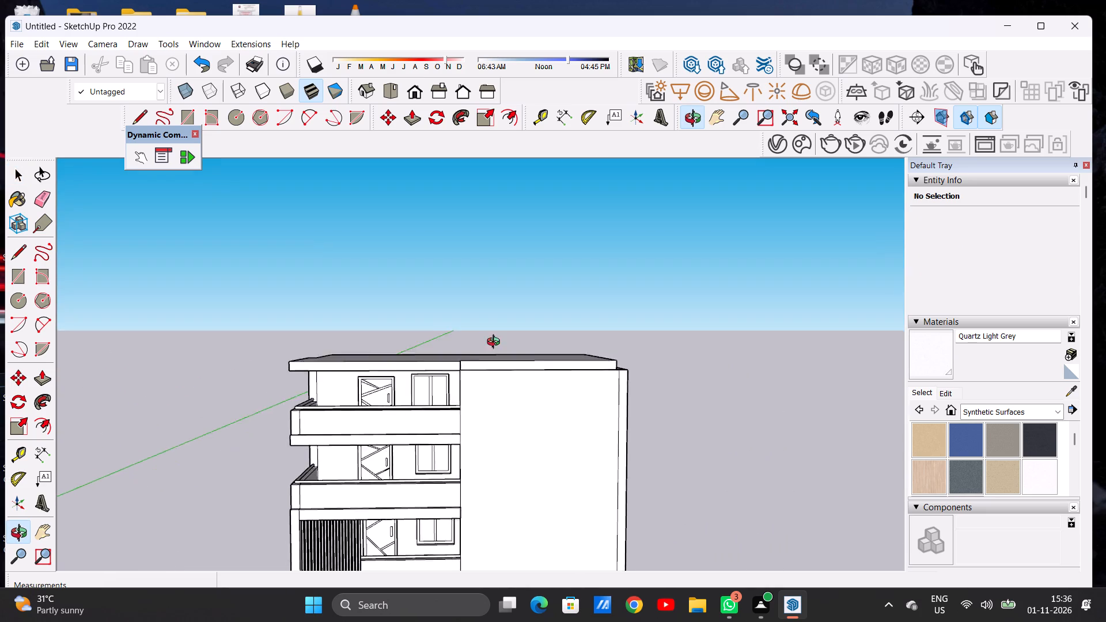
{"action": "middle_click_drag", "start_coordinate": [496, 343], "coordinate": [497, 359]}
{"action": "scroll", "coordinate": [512, 362], "scroll_direction": "down", "scroll_amount": 3}
{"action": "scroll", "coordinate": [385, 404], "scroll_direction": "up", "scroll_amount": 1}
{"action": "scroll", "coordinate": [384, 405], "scroll_direction": "down", "scroll_amount": 1}
{"action": "scroll", "coordinate": [384, 405], "scroll_direction": "up", "scroll_amount": 4}
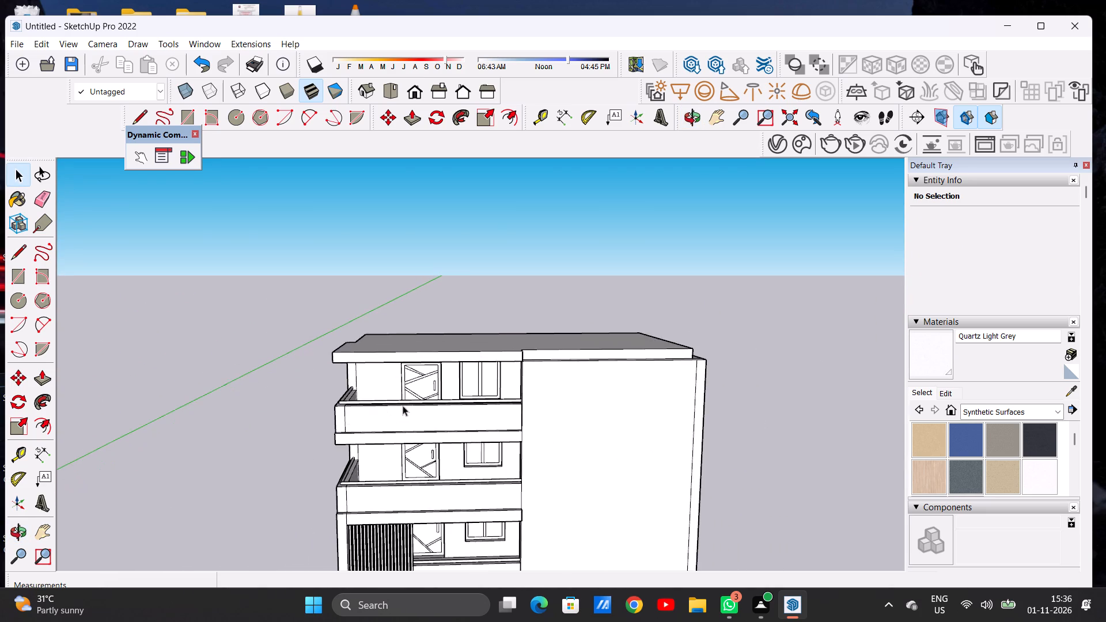
{"action": "scroll", "coordinate": [403, 405], "scroll_direction": "up", "scroll_amount": 1}
{"action": "middle_click_drag", "start_coordinate": [403, 405], "coordinate": [398, 361]}
{"action": "middle_click_drag", "start_coordinate": [398, 361], "coordinate": [386, 399]}
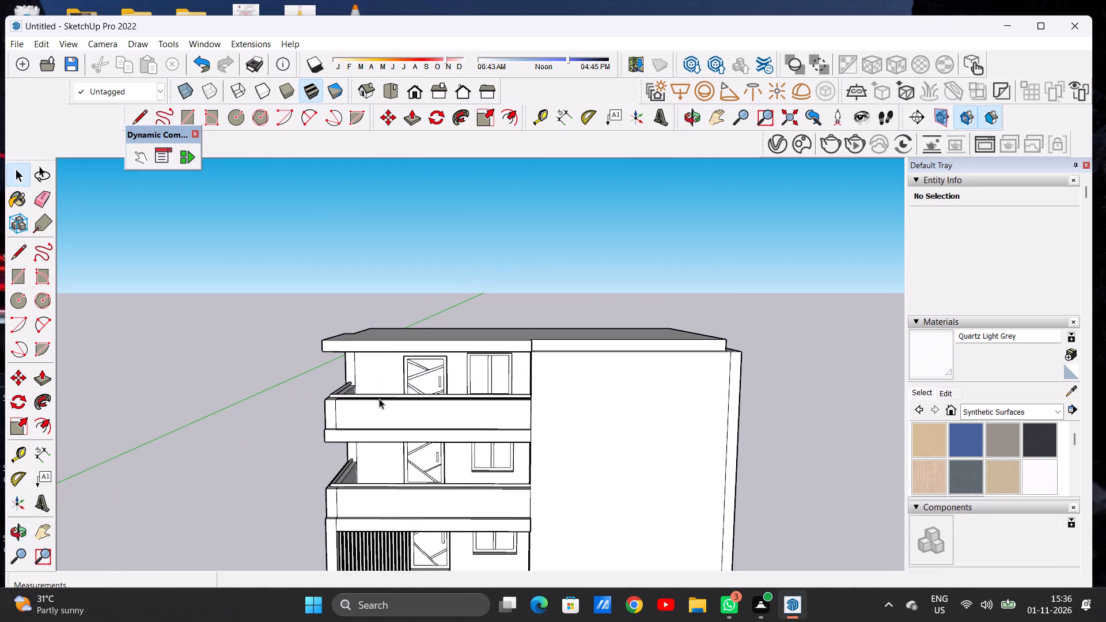
{"action": "scroll", "coordinate": [361, 398], "scroll_direction": "down", "scroll_amount": 9}
{"action": "scroll", "coordinate": [437, 383], "scroll_direction": "up", "scroll_amount": 2}
{"action": "scroll", "coordinate": [437, 383], "scroll_direction": "down", "scroll_amount": 1}
{"action": "scroll", "coordinate": [437, 383], "scroll_direction": "up", "scroll_amount": 13}
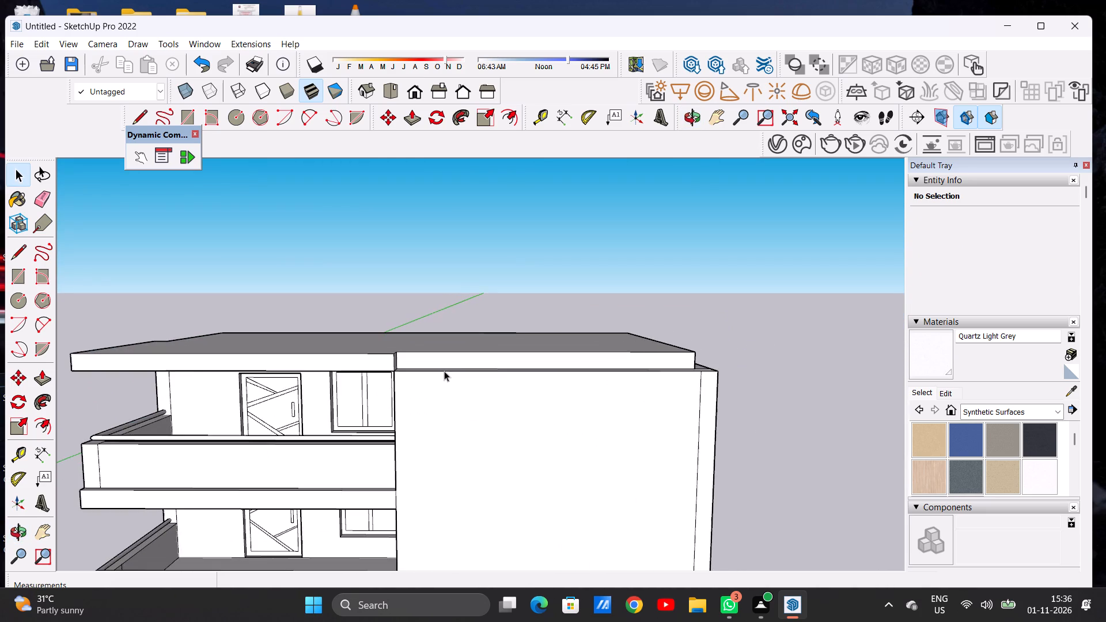
{"action": "middle_click_drag", "start_coordinate": [471, 343], "coordinate": [463, 437]}
{"action": "scroll", "coordinate": [468, 428], "scroll_direction": "up", "scroll_amount": 1}
{"action": "scroll", "coordinate": [541, 389], "scroll_direction": "down", "scroll_amount": 5}
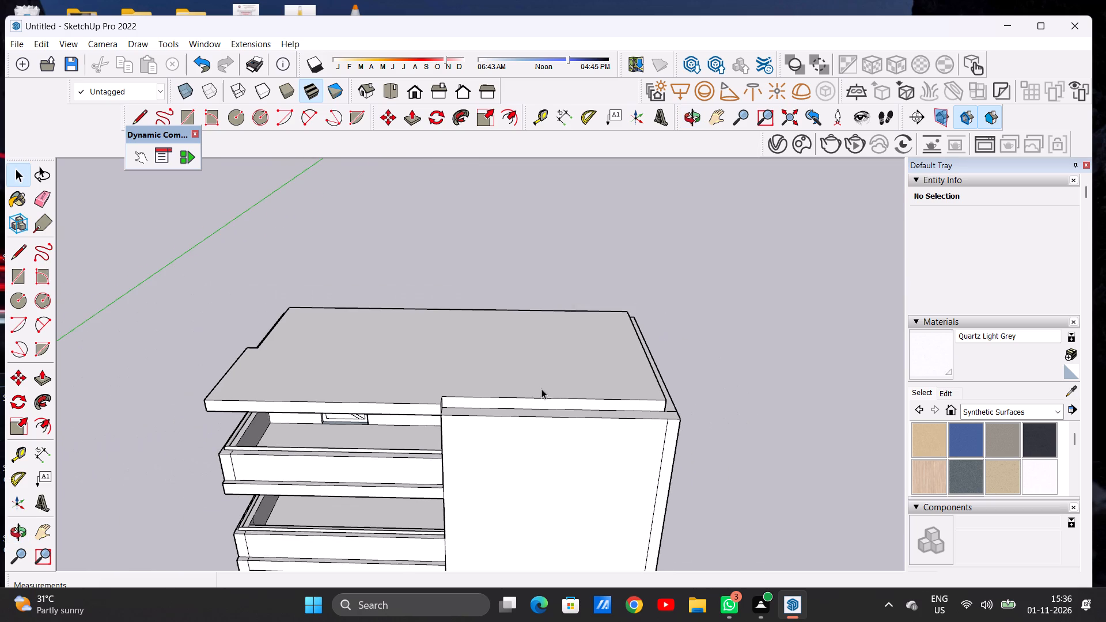
{"action": "middle_click_drag", "start_coordinate": [376, 393], "coordinate": [378, 351]}
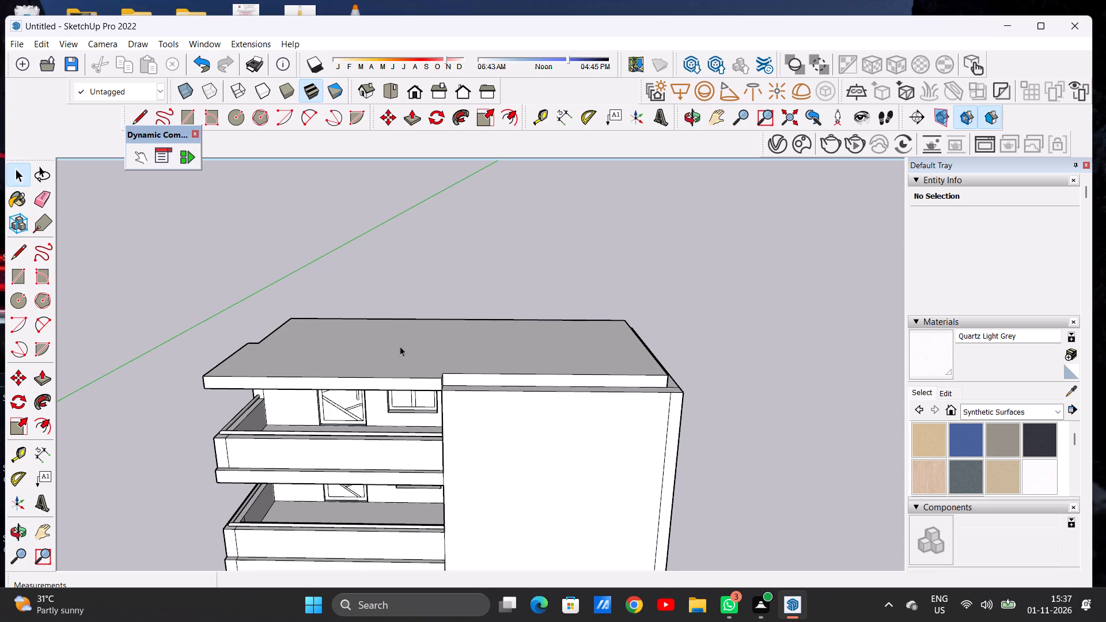
{"action": "scroll", "coordinate": [461, 337], "scroll_direction": "down", "scroll_amount": 5}
{"action": "scroll", "coordinate": [393, 367], "scroll_direction": "up", "scroll_amount": 7}
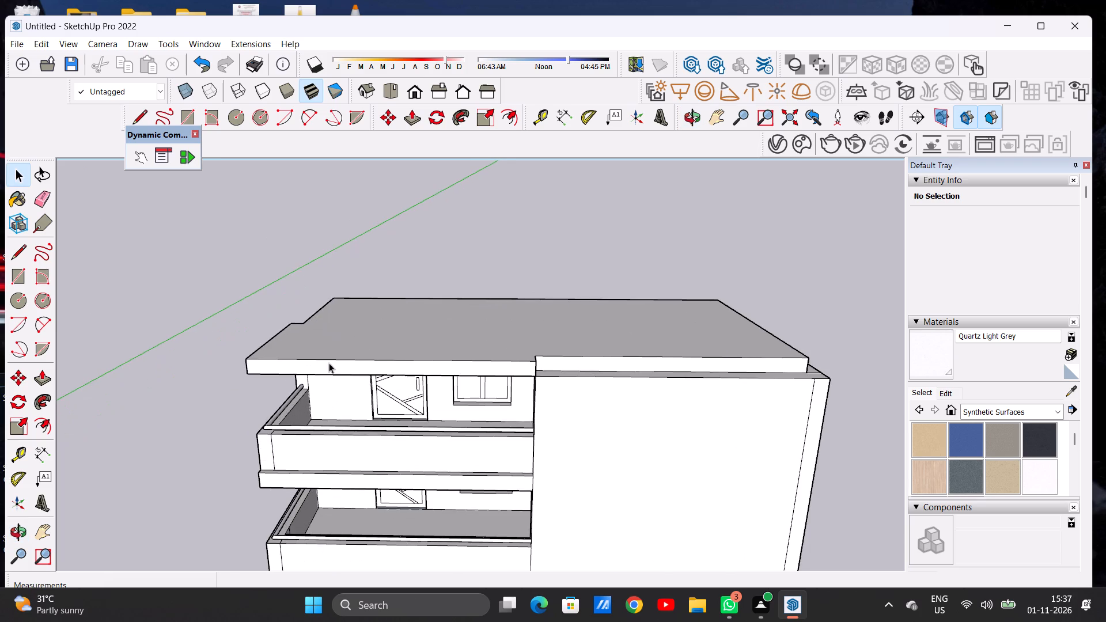
{"action": "middle_click_drag", "start_coordinate": [329, 364], "coordinate": [344, 335]}
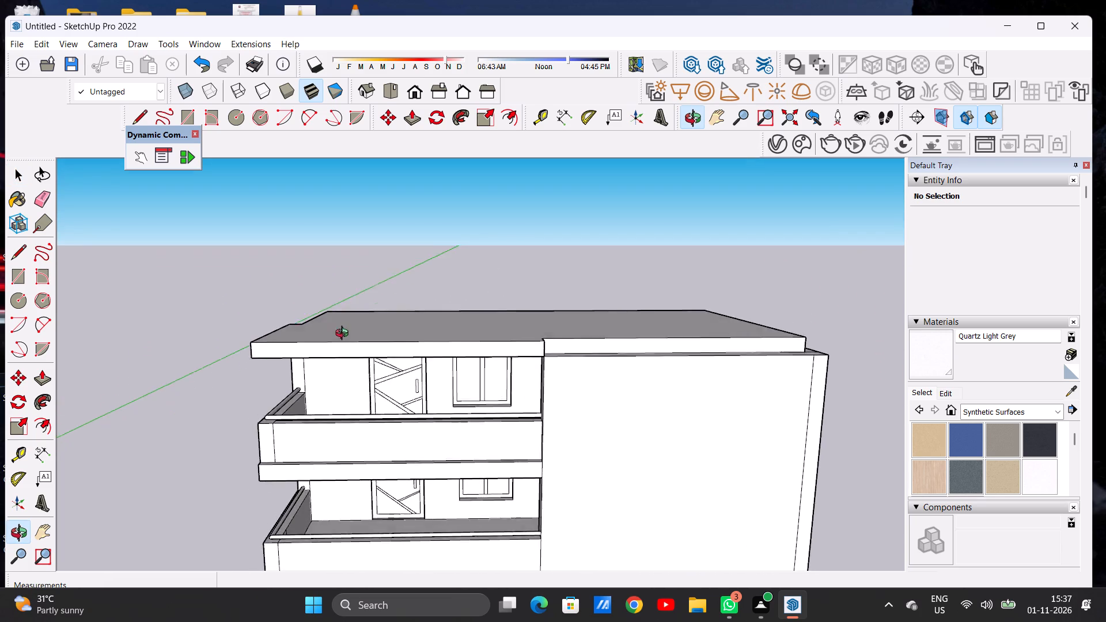
{"action": "middle_click_drag", "start_coordinate": [344, 335], "coordinate": [347, 324]}
Inspect the top storey's door, window and slab underside up close and compare them with the slatted-screen floor's openings.
{"action": "scroll", "coordinate": [398, 380], "scroll_direction": "down", "scroll_amount": 2}
{"action": "middle_click_drag", "start_coordinate": [410, 400], "coordinate": [402, 367]}
{"action": "scroll", "coordinate": [403, 369], "scroll_direction": "up", "scroll_amount": 14}
{"action": "middle_click_drag", "start_coordinate": [432, 372], "coordinate": [311, 376]}
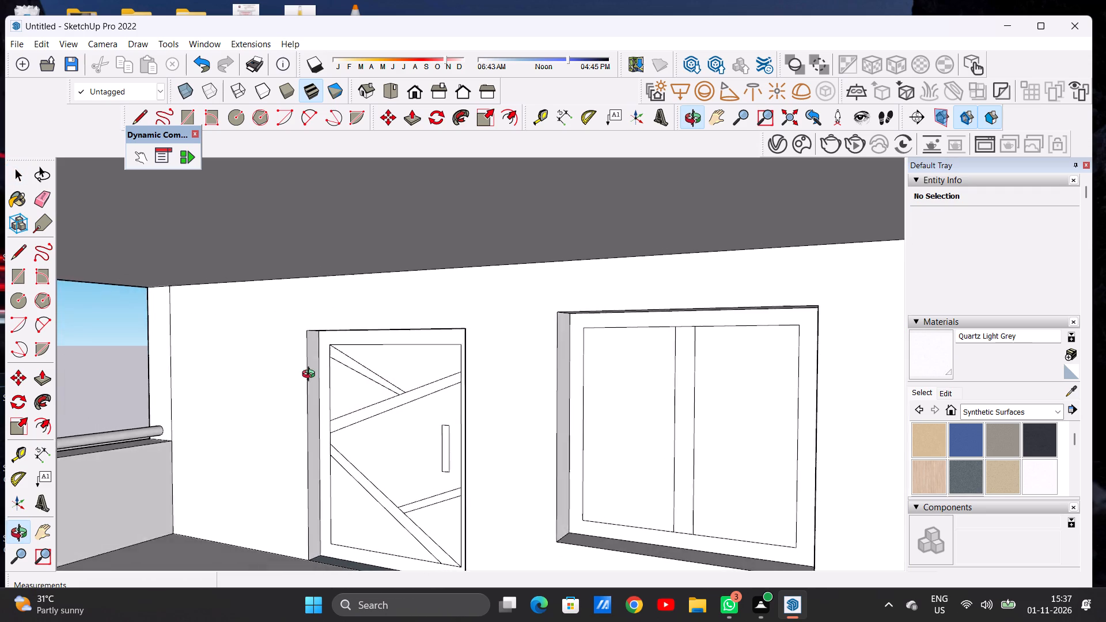
{"action": "middle_click_drag", "start_coordinate": [311, 376], "coordinate": [447, 394]}
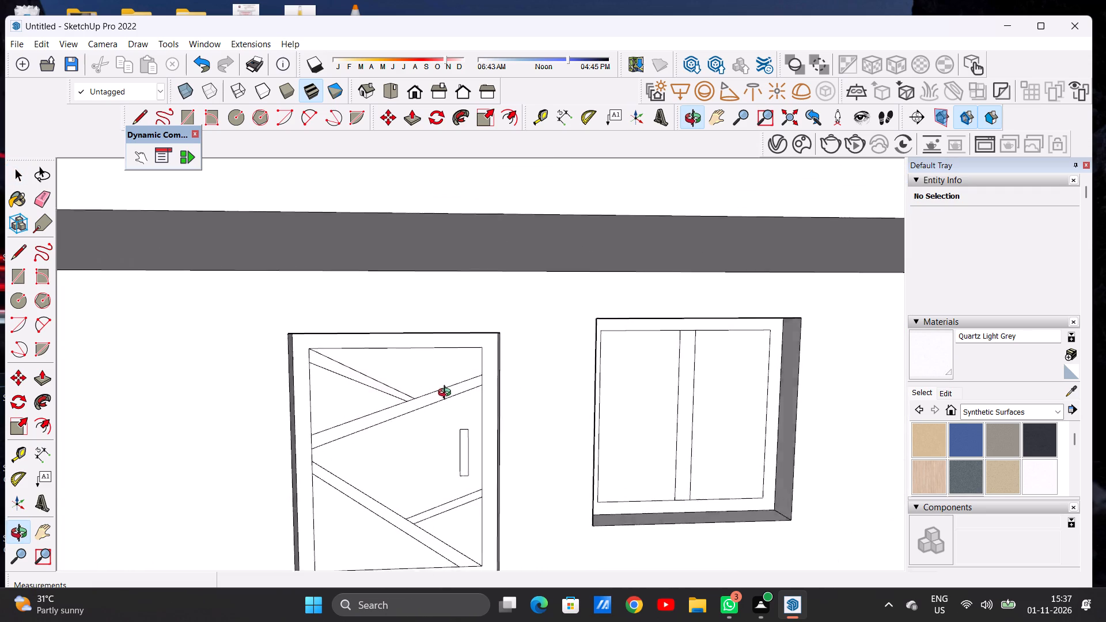
{"action": "middle_click_drag", "start_coordinate": [447, 394], "coordinate": [445, 394]}
{"action": "scroll", "coordinate": [411, 389], "scroll_direction": "down", "scroll_amount": 18}
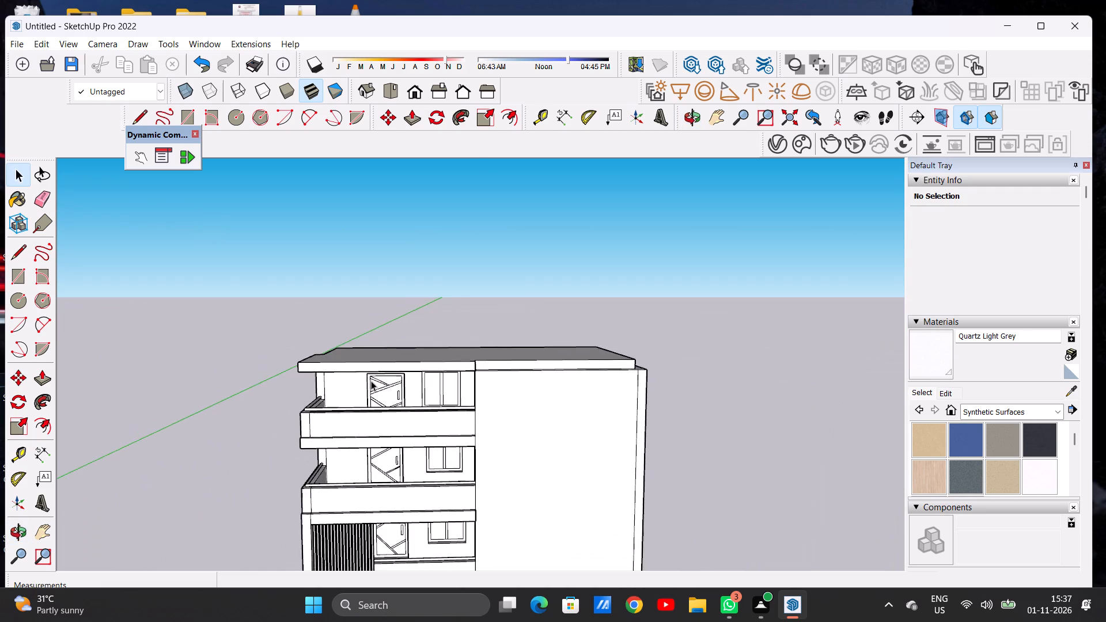
{"action": "scroll", "coordinate": [371, 379], "scroll_direction": "down", "scroll_amount": 11}
{"action": "scroll", "coordinate": [385, 434], "scroll_direction": "up", "scroll_amount": 17}
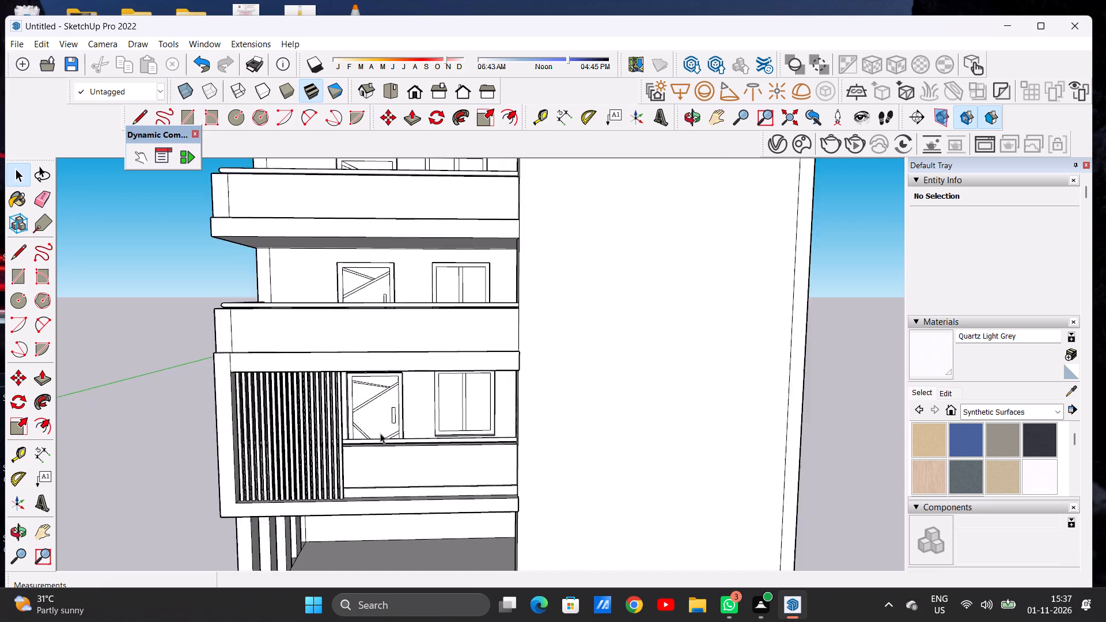
{"action": "scroll", "coordinate": [380, 433], "scroll_direction": "up", "scroll_amount": 5}
{"action": "scroll", "coordinate": [372, 415], "scroll_direction": "down", "scroll_amount": 1}
{"action": "scroll", "coordinate": [372, 415], "scroll_direction": "up", "scroll_amount": 2}
{"action": "middle_click_drag", "start_coordinate": [452, 393], "coordinate": [433, 391]}
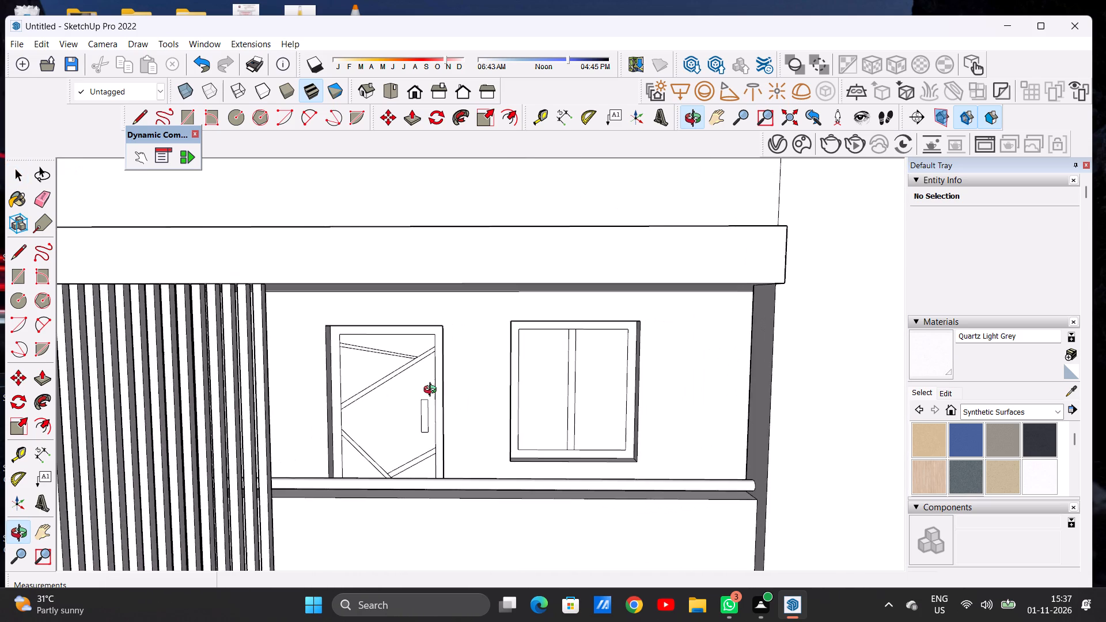
{"action": "middle_click_drag", "start_coordinate": [433, 391], "coordinate": [433, 390]}
{"action": "scroll", "coordinate": [429, 395], "scroll_direction": "down", "scroll_amount": 6}
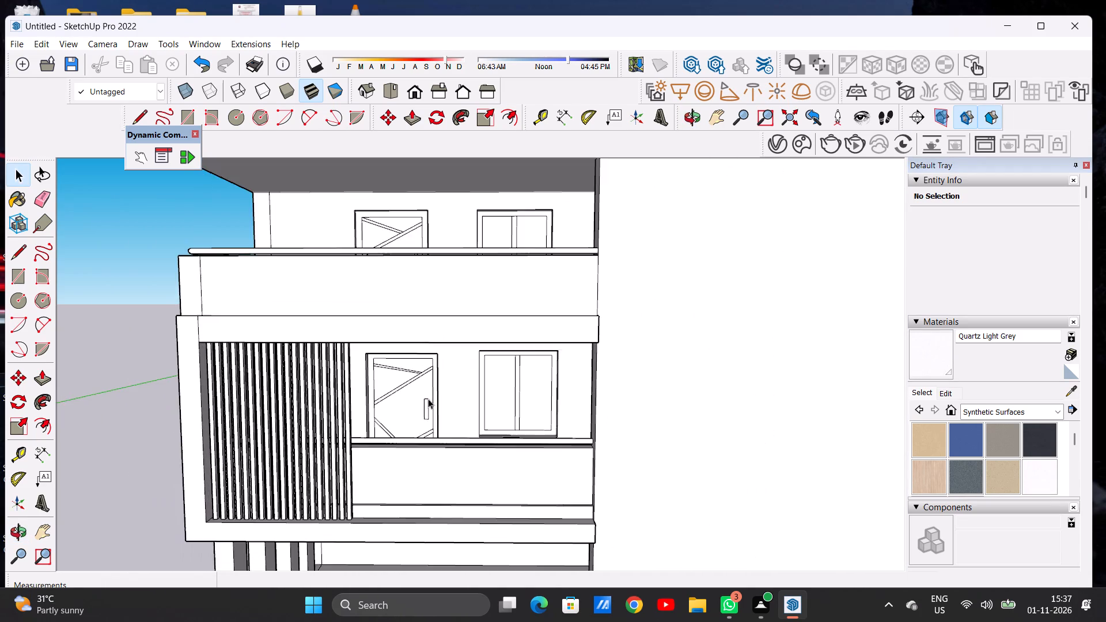
{"action": "scroll", "coordinate": [427, 395], "scroll_direction": "down", "scroll_amount": 10}
{"action": "middle_click_drag", "start_coordinate": [440, 408], "coordinate": [446, 409]}
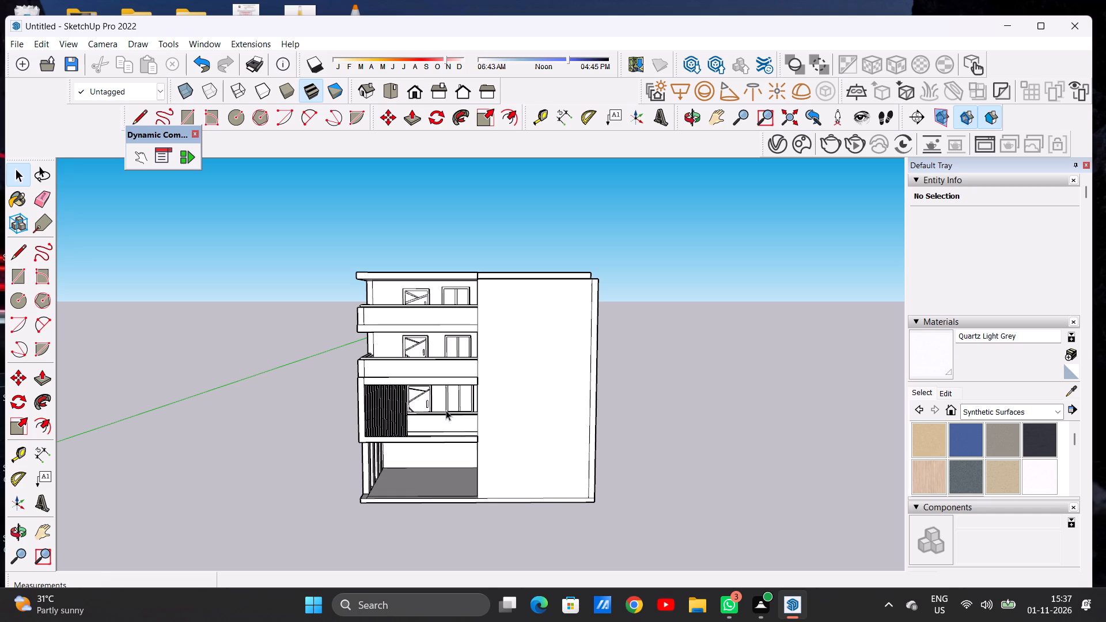
Review the whole building from the front and above, ending at the roof slab's edge over the tall block's walls.
{"action": "scroll", "coordinate": [448, 406], "scroll_direction": "down", "scroll_amount": 8}
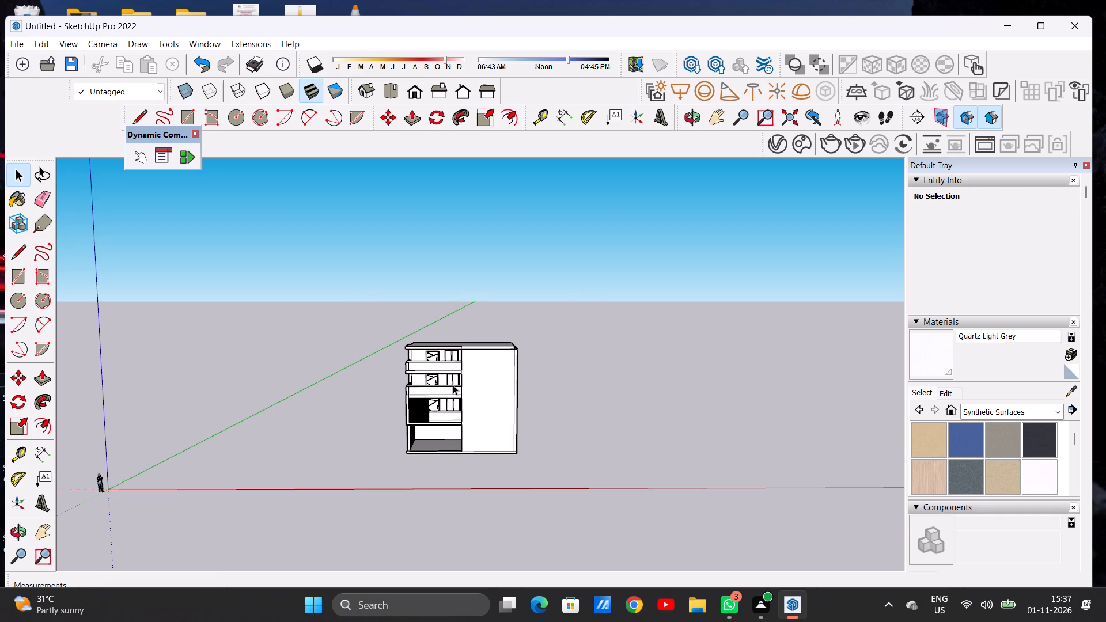
{"action": "middle_click_drag", "start_coordinate": [454, 396], "coordinate": [448, 464]}
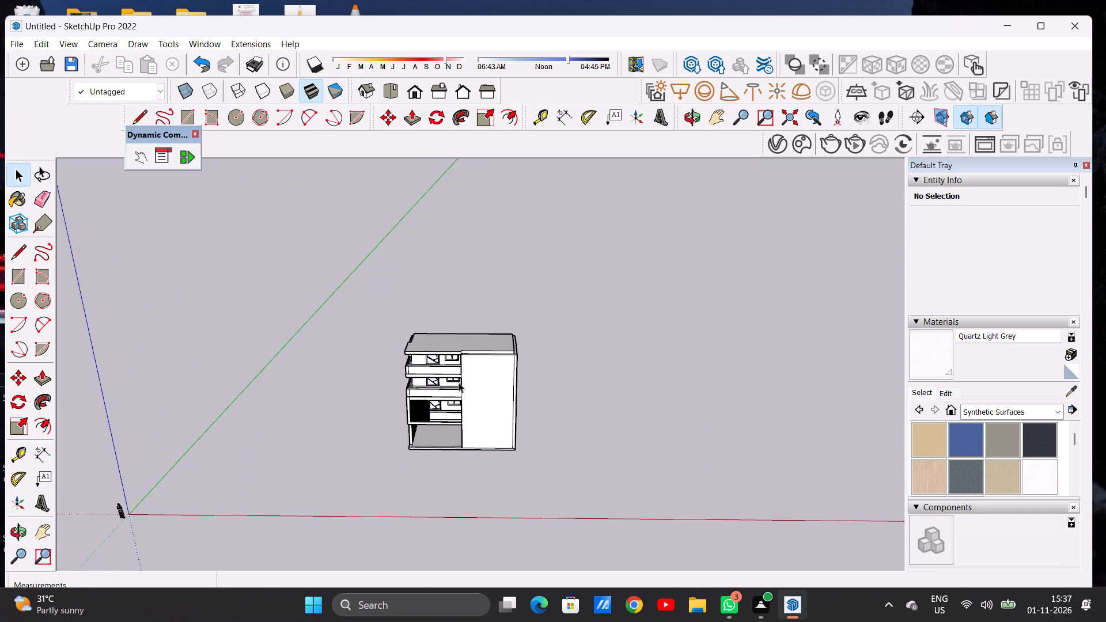
{"action": "scroll", "coordinate": [465, 352], "scroll_direction": "up", "scroll_amount": 15}
{"action": "middle_click_drag", "start_coordinate": [493, 414], "coordinate": [487, 347]}
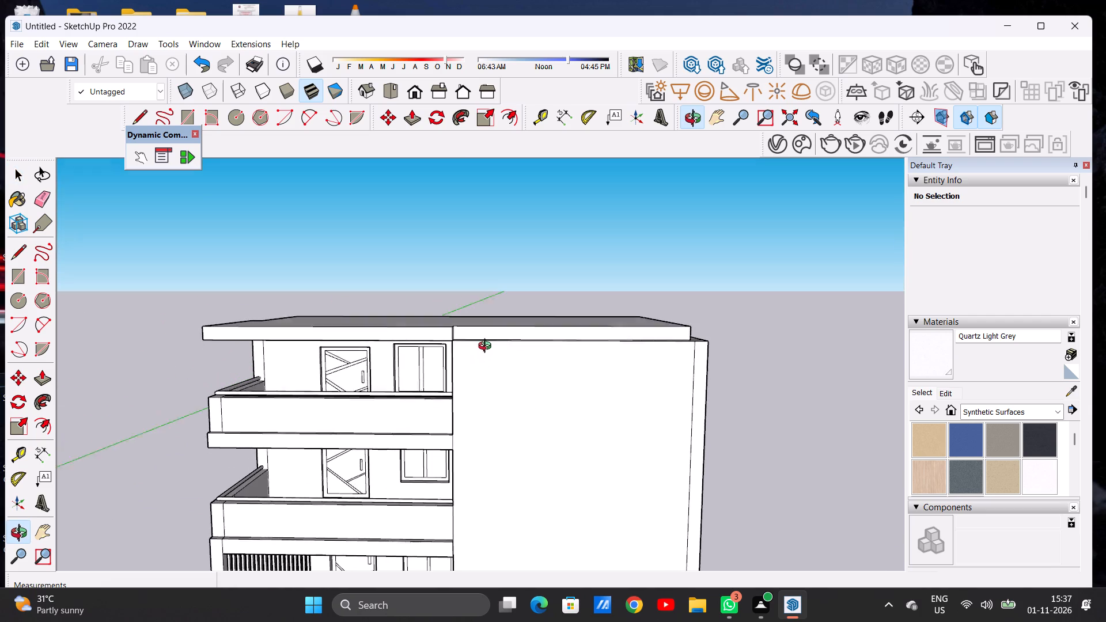
{"action": "middle_click_drag", "start_coordinate": [487, 347], "coordinate": [490, 374]}
{"action": "scroll", "coordinate": [490, 374], "scroll_direction": "down", "scroll_amount": 7}
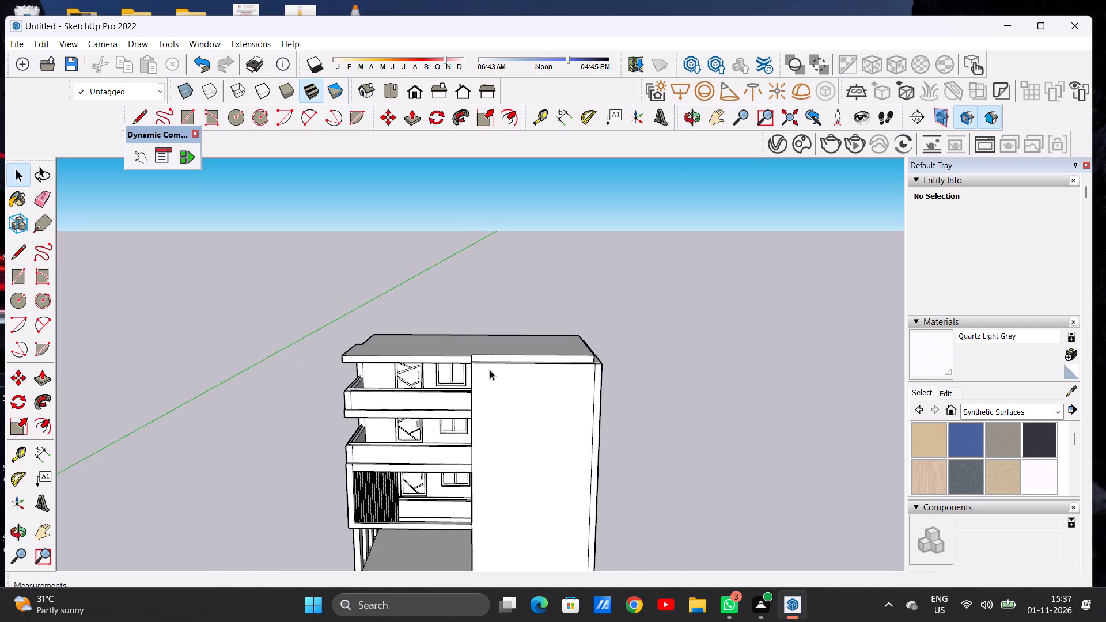
{"action": "scroll", "coordinate": [490, 370], "scroll_direction": "down", "scroll_amount": 6}
{"action": "middle_click_drag", "start_coordinate": [520, 386], "coordinate": [507, 363]}
{"action": "scroll", "coordinate": [497, 405], "scroll_direction": "up", "scroll_amount": 8}
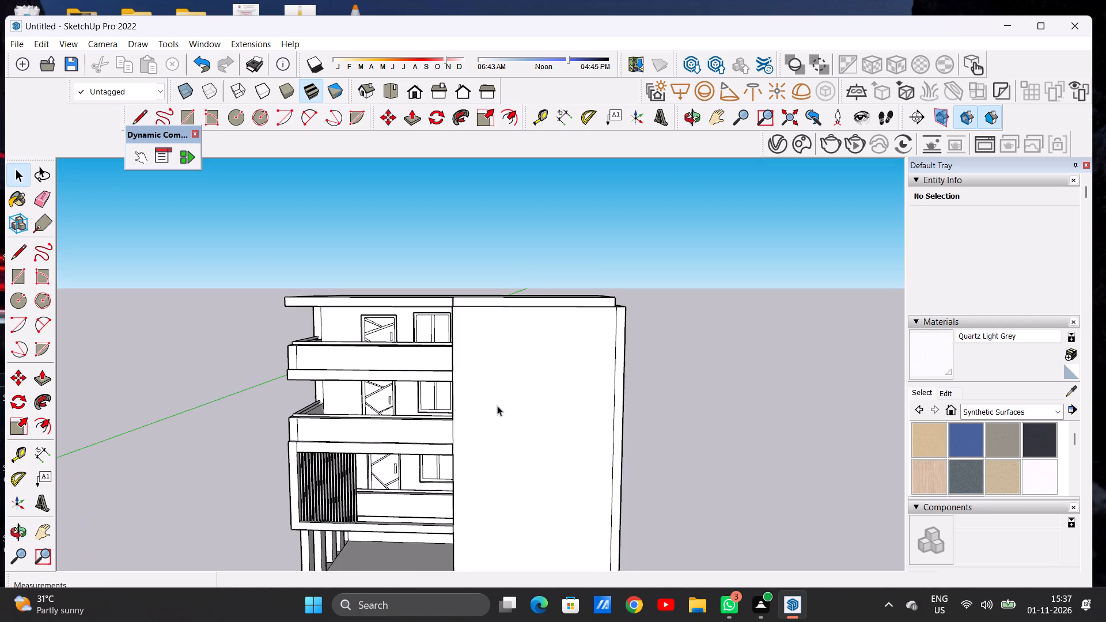
{"action": "scroll", "coordinate": [497, 366], "scroll_direction": "down", "scroll_amount": 6}
{"action": "middle_click_drag", "start_coordinate": [540, 352], "coordinate": [521, 481]}
{"action": "scroll", "coordinate": [558, 345], "scroll_direction": "up", "scroll_amount": 12}
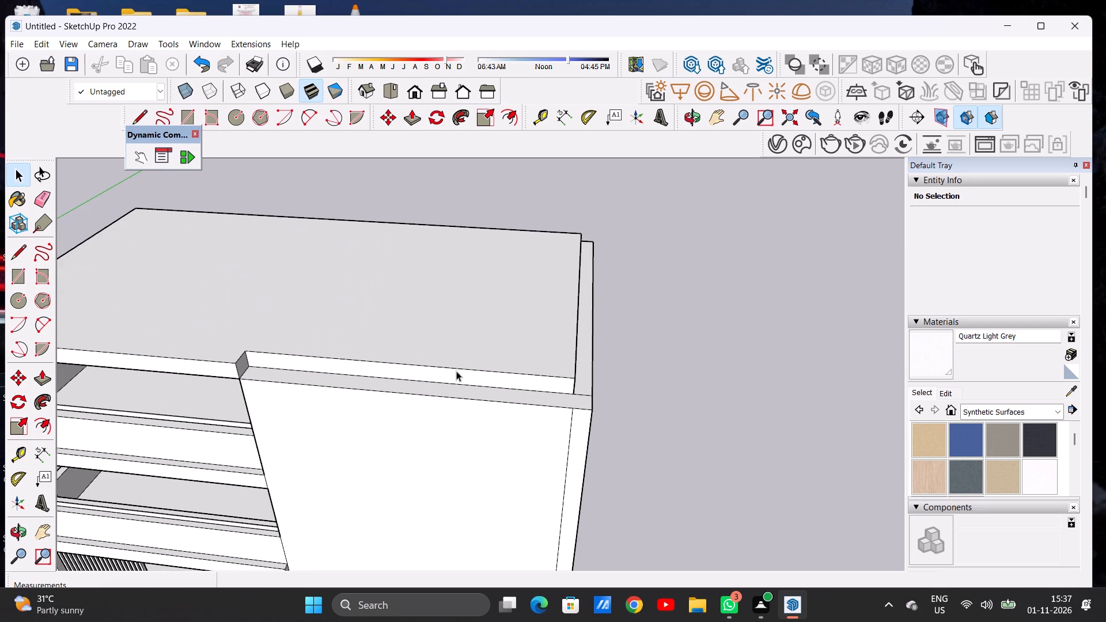
Push/Pull the top face of the rear and side outer walls around the roof slab up 10'.
{"action": "scroll", "coordinate": [477, 375], "scroll_direction": "down", "scroll_amount": 7}
{"action": "scroll", "coordinate": [549, 367], "scroll_direction": "down", "scroll_amount": 3}
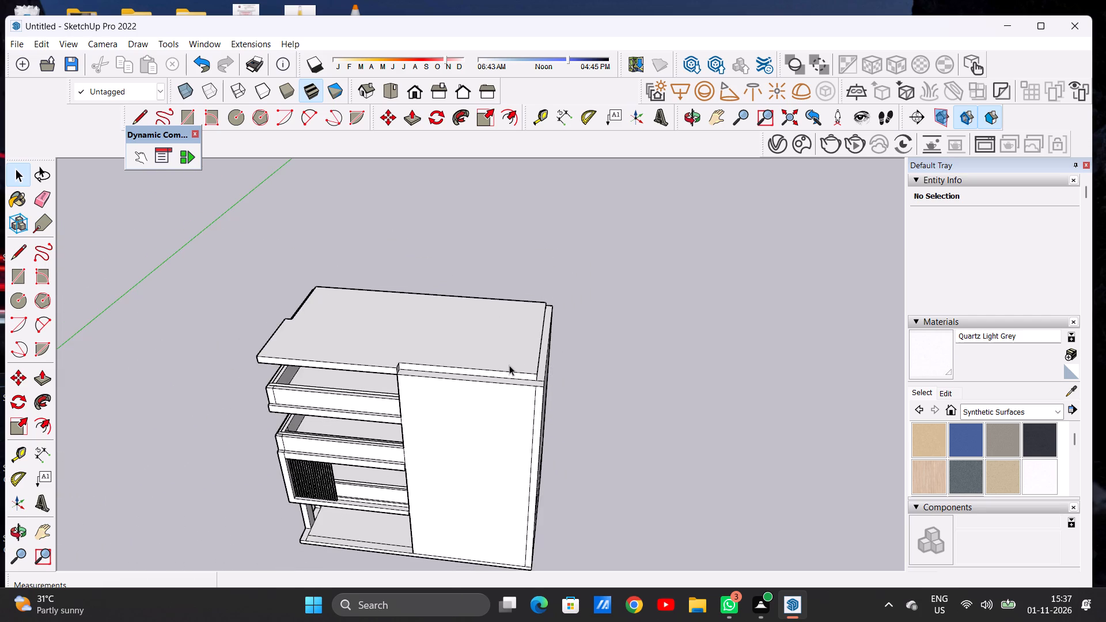
{"action": "scroll", "coordinate": [388, 362], "scroll_direction": "up", "scroll_amount": 7}
{"action": "key", "text": "p"}
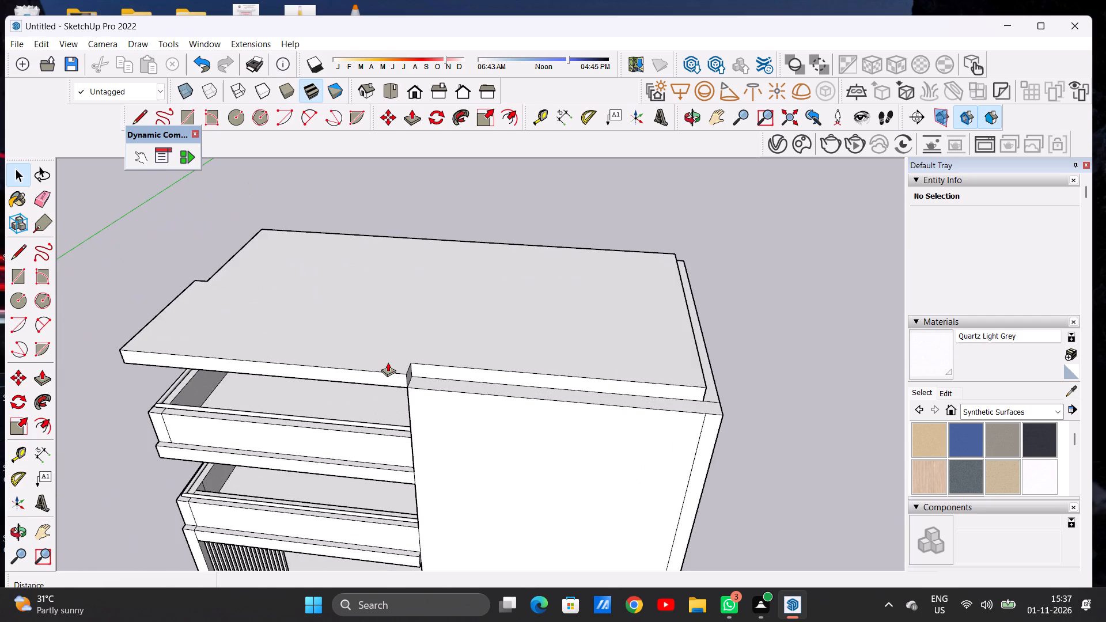
{"action": "scroll", "coordinate": [706, 392], "scroll_direction": "up", "scroll_amount": 5}
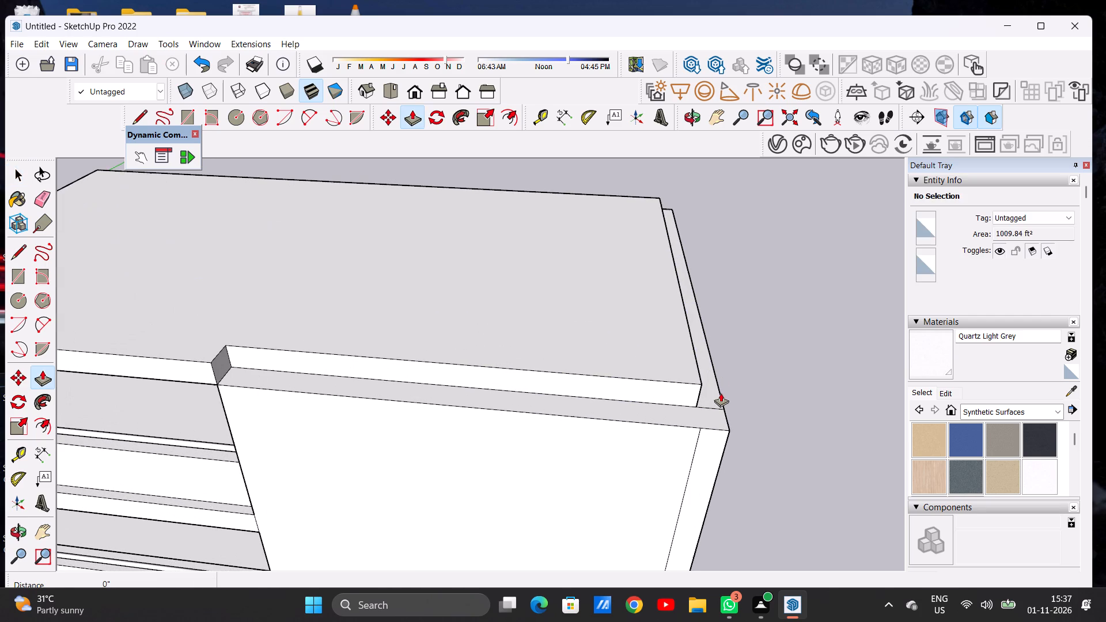
{"action": "left_click", "coordinate": [707, 392]}
{"action": "scroll", "coordinate": [687, 317], "scroll_direction": "down", "scroll_amount": 1}
{"action": "scroll", "coordinate": [687, 318], "scroll_direction": "up", "scroll_amount": 1}
{"action": "scroll", "coordinate": [687, 318], "scroll_direction": "down", "scroll_amount": 4}
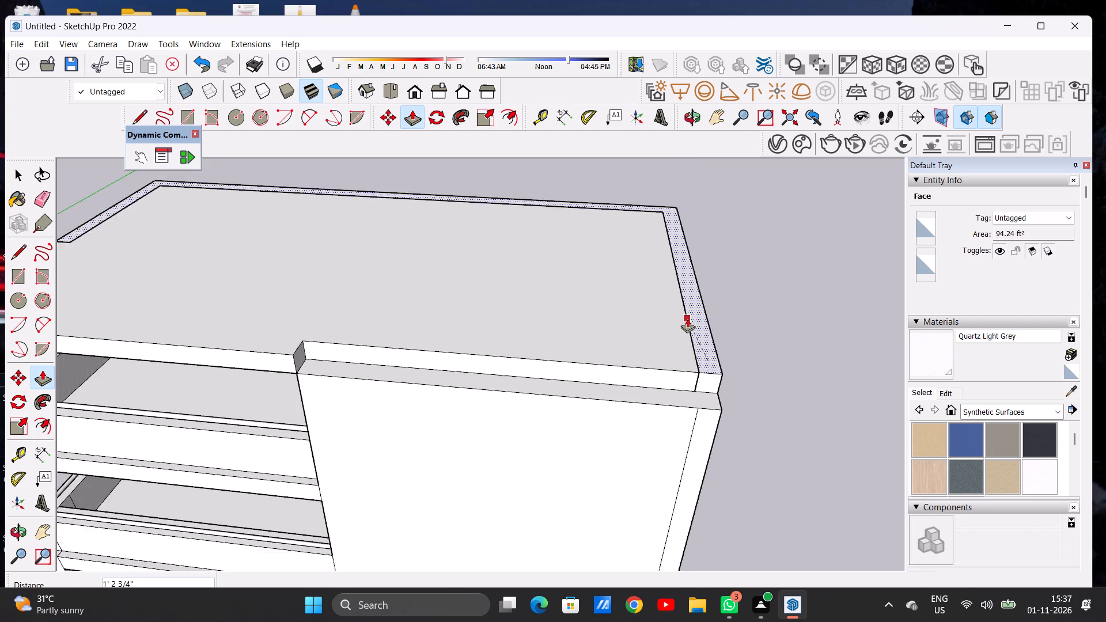
{"action": "scroll", "coordinate": [687, 318], "scroll_direction": "down", "scroll_amount": 10}
{"action": "middle_click_drag", "start_coordinate": [707, 260], "coordinate": [716, 191]}
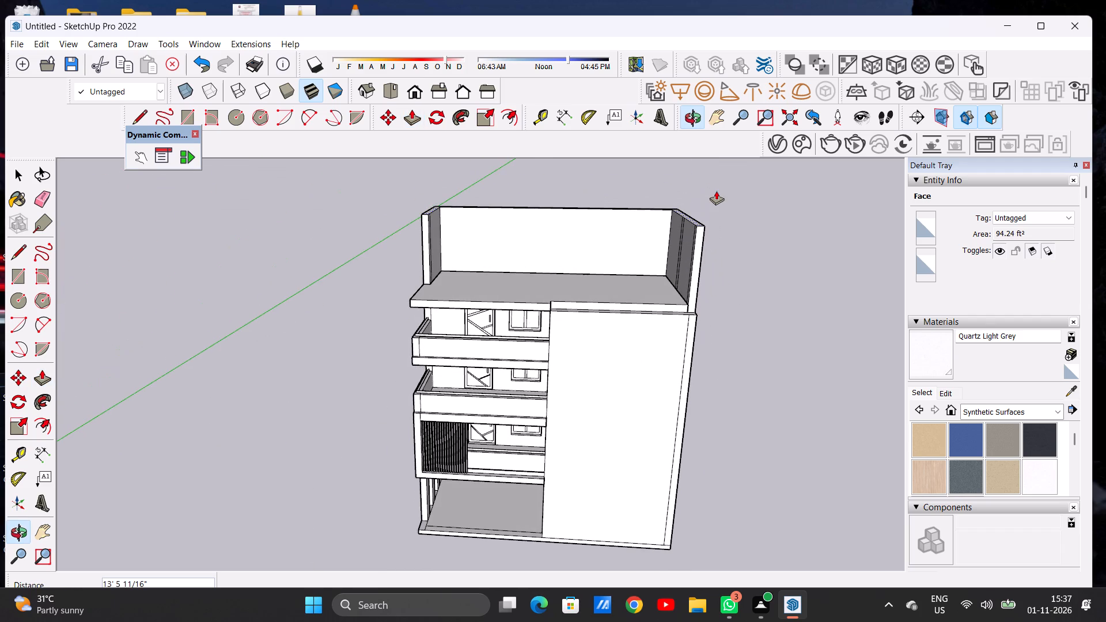
{"action": "type", "text": "10'"}
{"action": "key", "text": "Return"}
{"action": "key", "text": "space"}
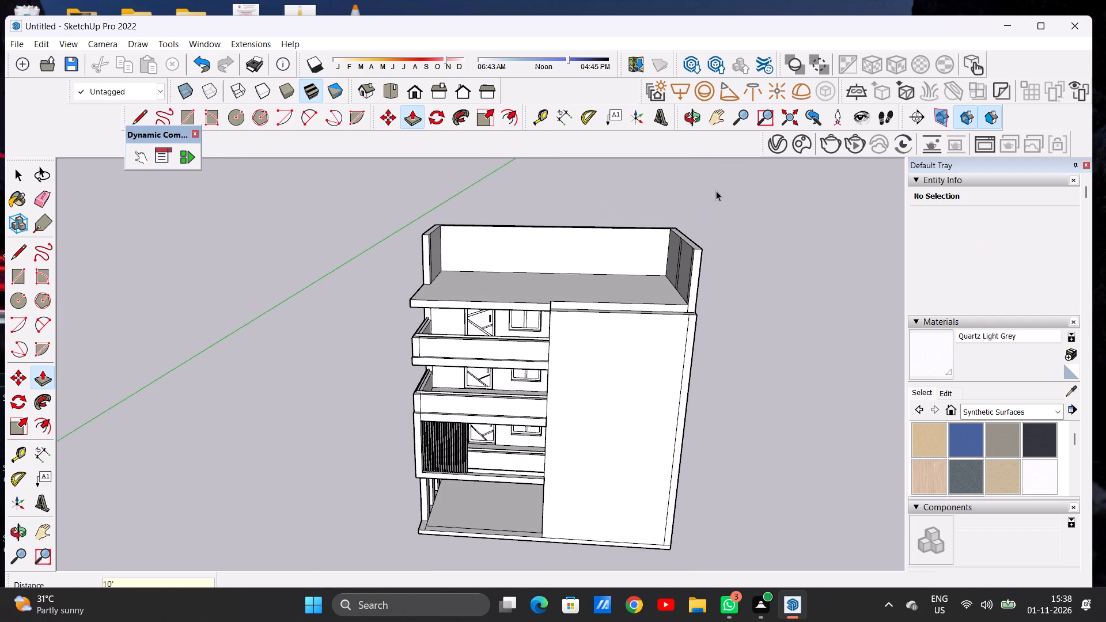
Examine the raised rear and side walls around the roof slab from the front and from above.
{"action": "scroll", "coordinate": [372, 294], "scroll_direction": "down", "scroll_amount": 6}
{"action": "middle_click_drag", "start_coordinate": [484, 263], "coordinate": [504, 317]}
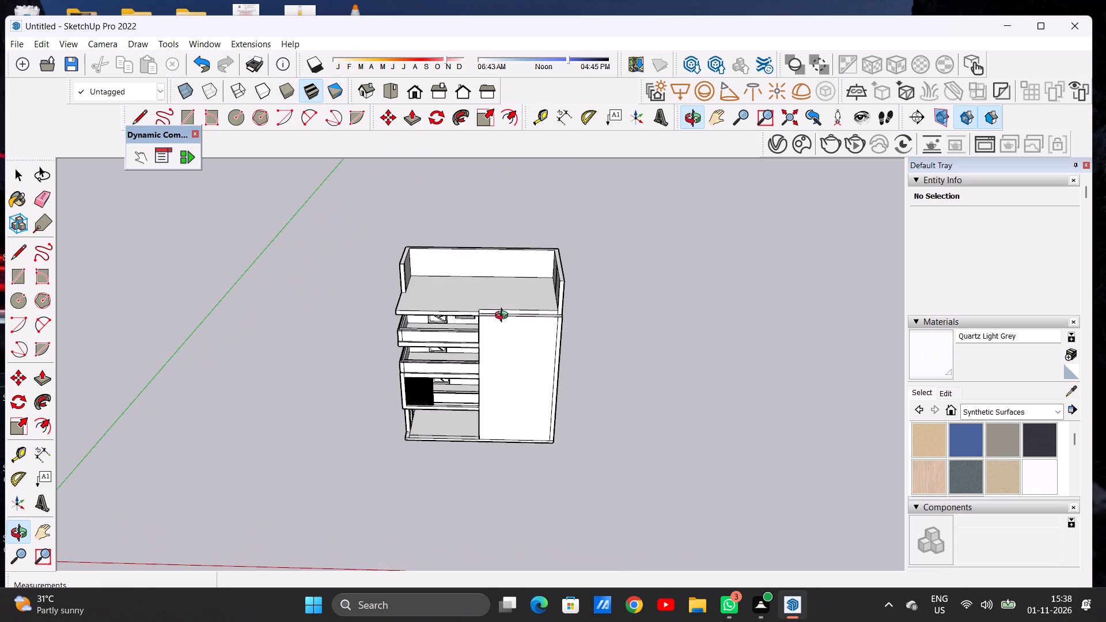
{"action": "middle_click_drag", "start_coordinate": [504, 317], "coordinate": [494, 332]}
{"action": "scroll", "coordinate": [438, 301], "scroll_direction": "up", "scroll_amount": 12}
{"action": "middle_click_drag", "start_coordinate": [533, 282], "coordinate": [535, 291]}
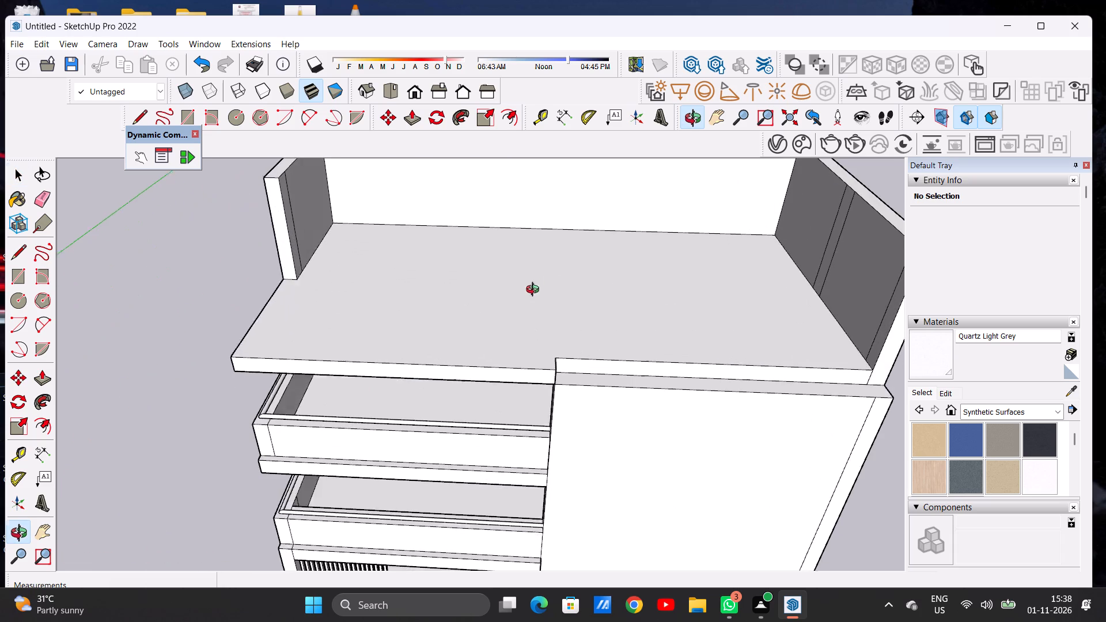
{"action": "middle_click_drag", "start_coordinate": [535, 291], "coordinate": [535, 339]}
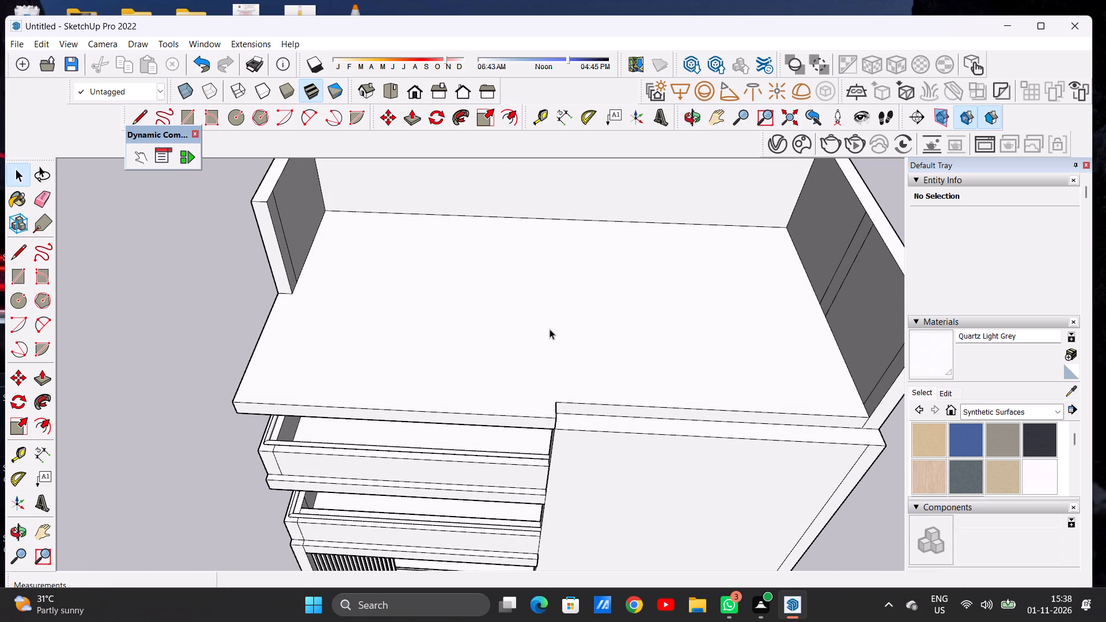
{"action": "scroll", "coordinate": [567, 307], "scroll_direction": "down", "scroll_amount": 3}
{"action": "scroll", "coordinate": [451, 295], "scroll_direction": "down", "scroll_amount": 2}
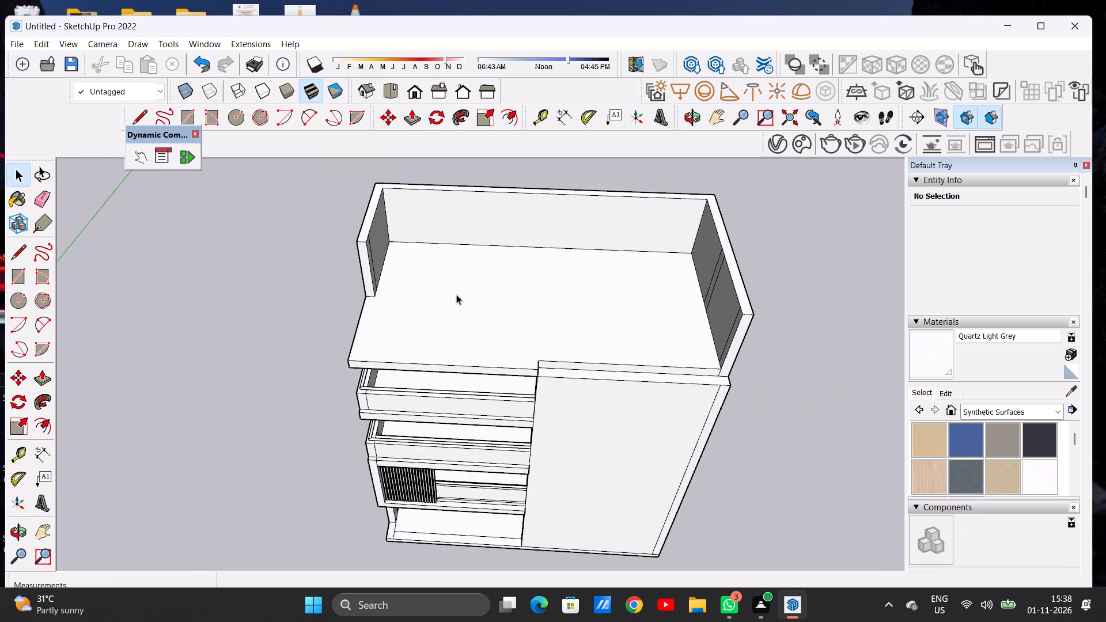
{"action": "scroll", "coordinate": [456, 294], "scroll_direction": "down", "scroll_amount": 1}
{"action": "scroll", "coordinate": [597, 288], "scroll_direction": "up", "scroll_amount": 3}
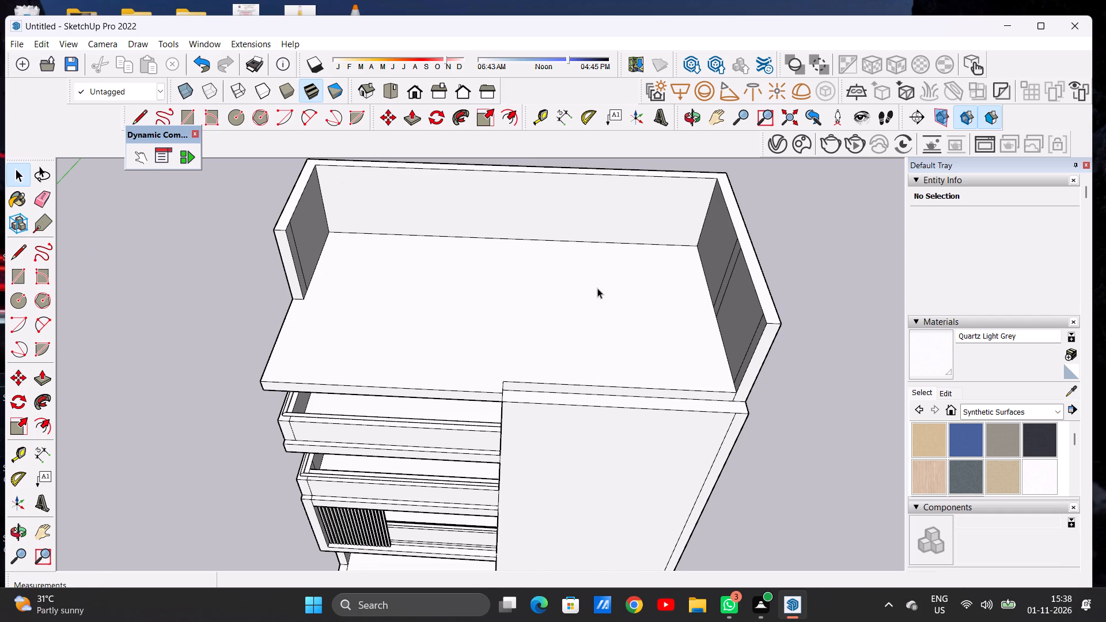
{"action": "scroll", "coordinate": [564, 293], "scroll_direction": "down", "scroll_amount": 6}
{"action": "scroll", "coordinate": [518, 279], "scroll_direction": "down", "scroll_amount": 4}
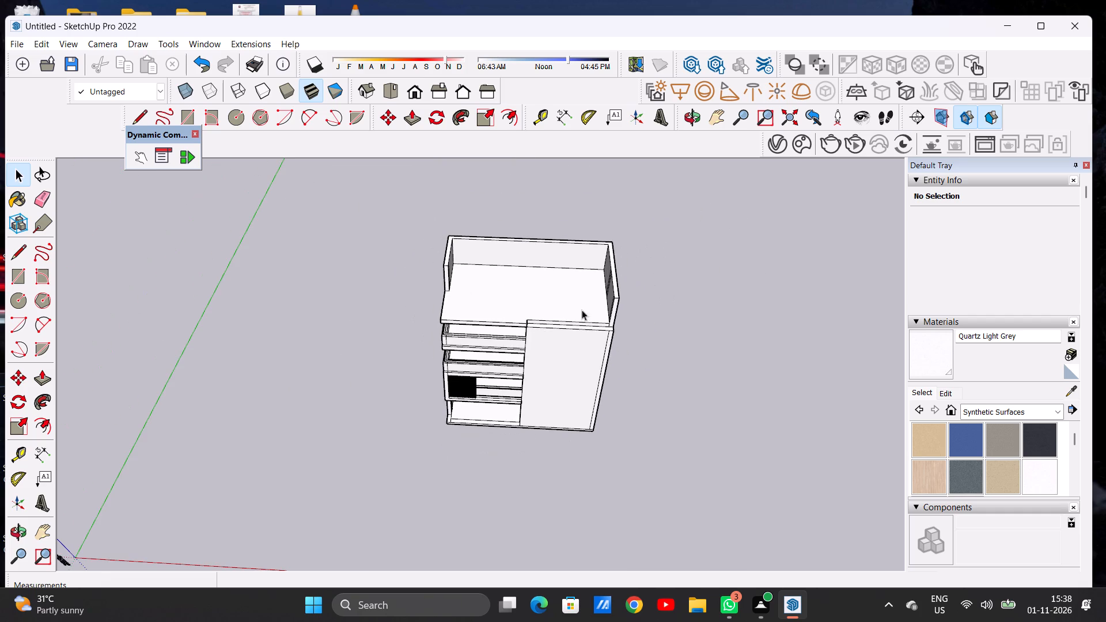
{"action": "middle_click_drag", "start_coordinate": [597, 340], "coordinate": [596, 279]}
{"action": "scroll", "coordinate": [563, 297], "scroll_direction": "up", "scroll_amount": 6}
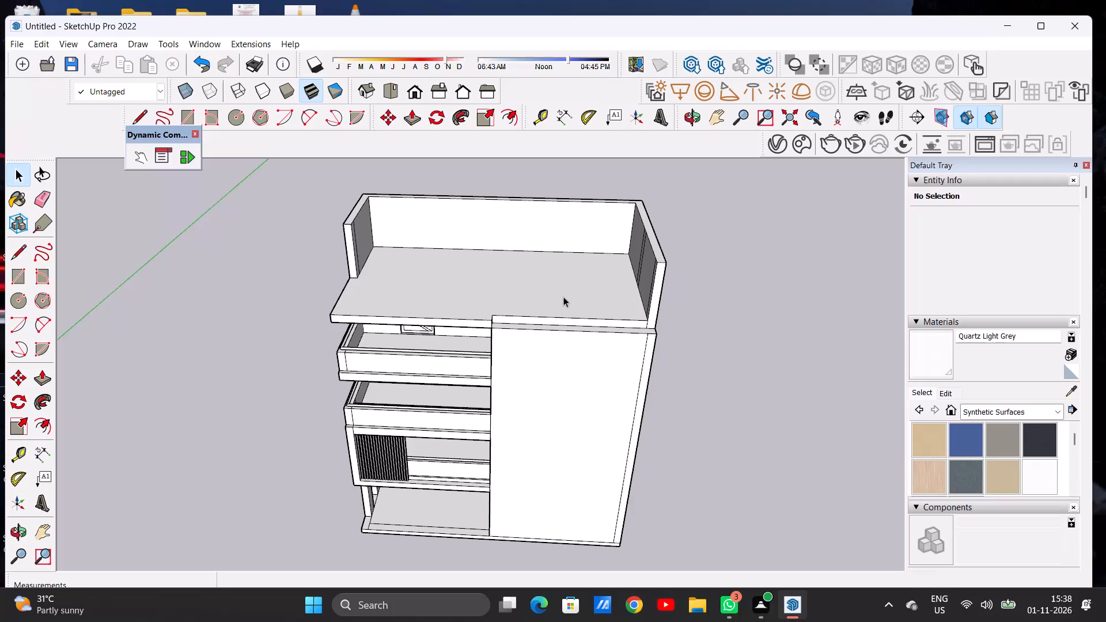
{"action": "scroll", "coordinate": [502, 385], "scroll_direction": "down", "scroll_amount": 8}
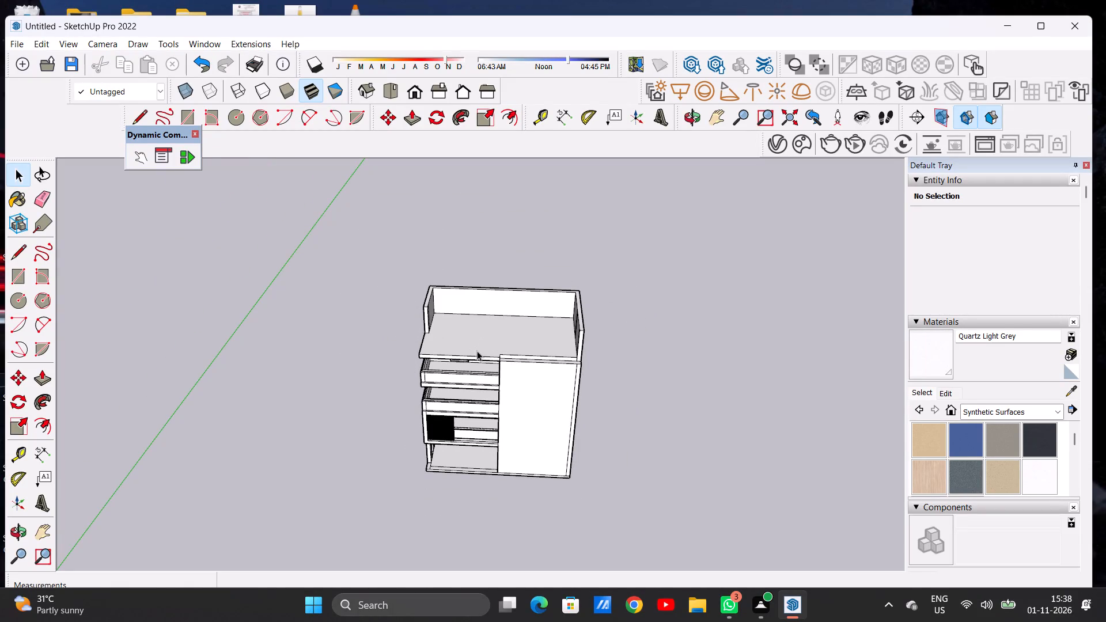
{"action": "middle_click_drag", "start_coordinate": [497, 395], "coordinate": [497, 273]}
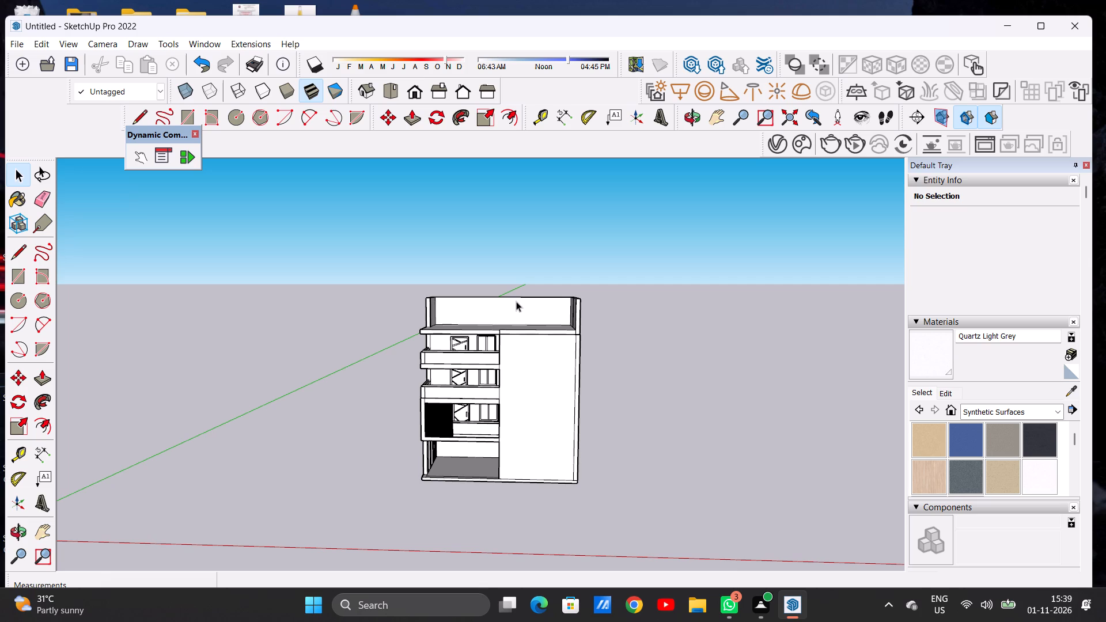
{"action": "scroll", "coordinate": [537, 305], "scroll_direction": "down", "scroll_amount": 4}
{"action": "middle_click_drag", "start_coordinate": [575, 314], "coordinate": [562, 418]}
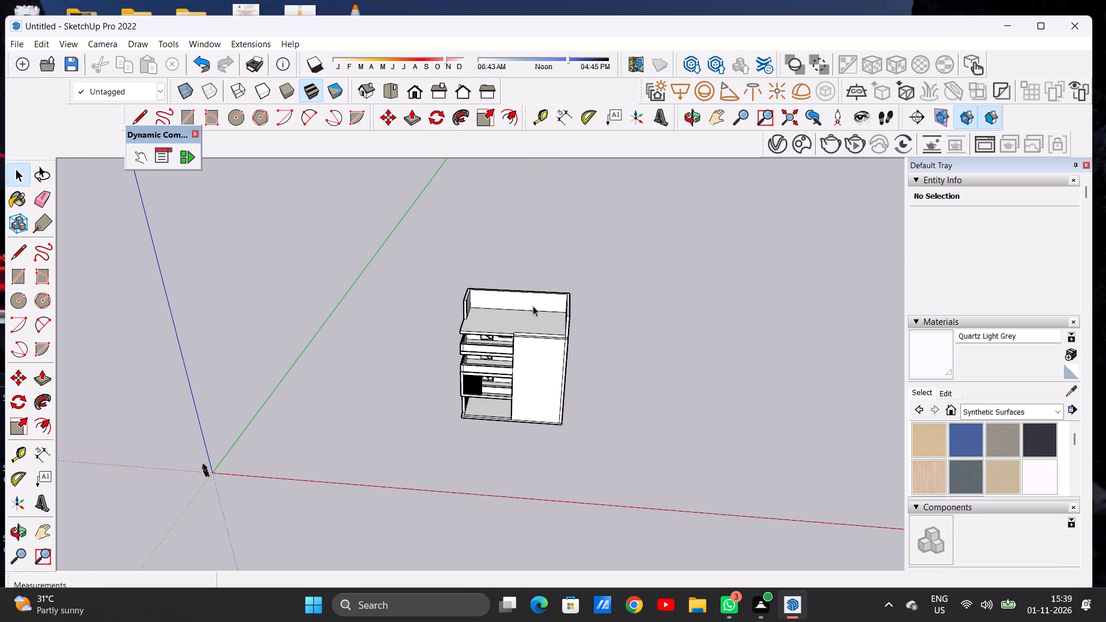
Draw a line about 43' long across the roof slab from the short side wall's inner vertical edge to the opposite wall's rear vertical line.
{"action": "scroll", "coordinate": [532, 300], "scroll_direction": "up", "scroll_amount": 5}
{"action": "middle_click_drag", "start_coordinate": [533, 303], "coordinate": [559, 384]}
{"action": "scroll", "coordinate": [539, 350], "scroll_direction": "up", "scroll_amount": 7}
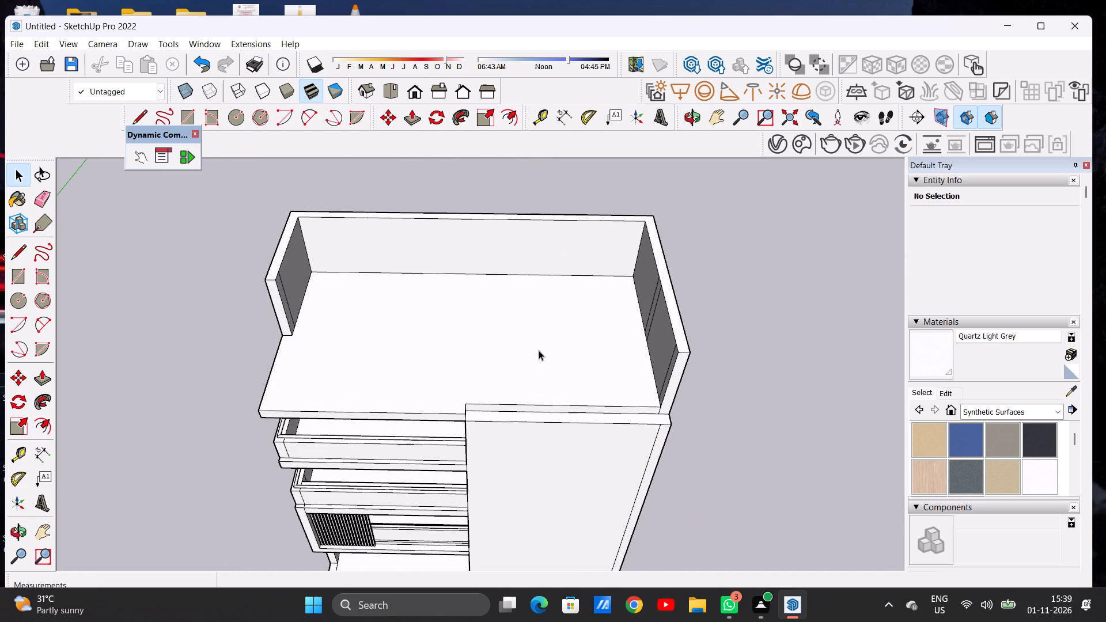
{"action": "key", "text": "l"}
{"action": "scroll", "coordinate": [570, 345], "scroll_direction": "down", "scroll_amount": 3}
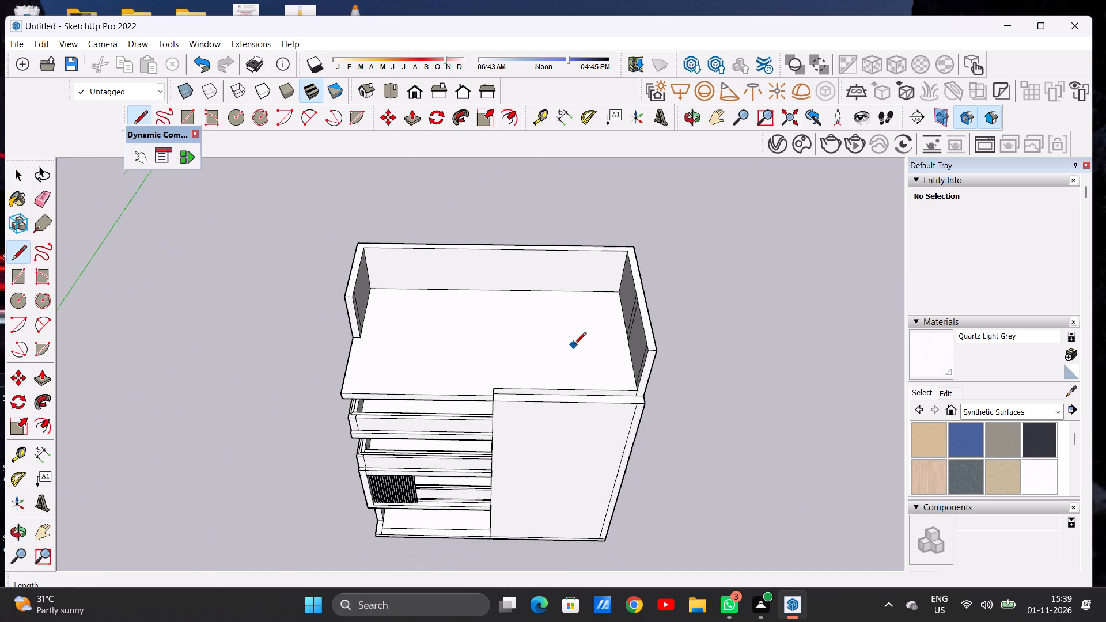
{"action": "middle_click_drag", "start_coordinate": [574, 355], "coordinate": [562, 404]}
{"action": "scroll", "coordinate": [356, 330], "scroll_direction": "up", "scroll_amount": 4}
{"action": "scroll", "coordinate": [361, 327], "scroll_direction": "down", "scroll_amount": 1}
{"action": "scroll", "coordinate": [361, 327], "scroll_direction": "up", "scroll_amount": 13}
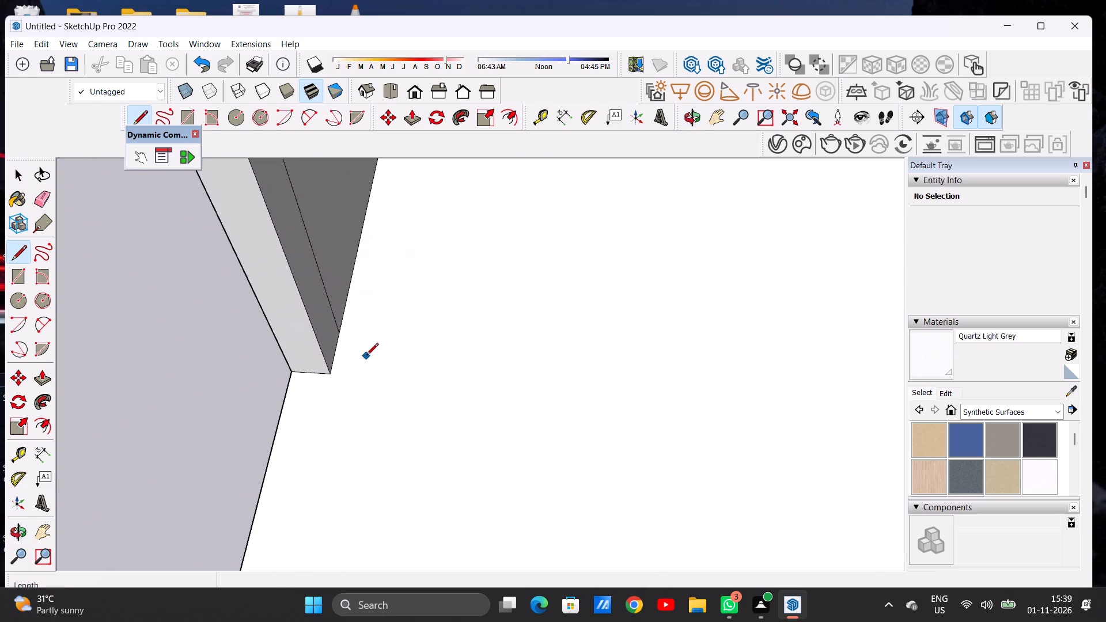
{"action": "scroll", "coordinate": [366, 356], "scroll_direction": "up", "scroll_amount": 1}
{"action": "left_click", "coordinate": [337, 327]}
{"action": "scroll", "coordinate": [412, 337], "scroll_direction": "down", "scroll_amount": 11}
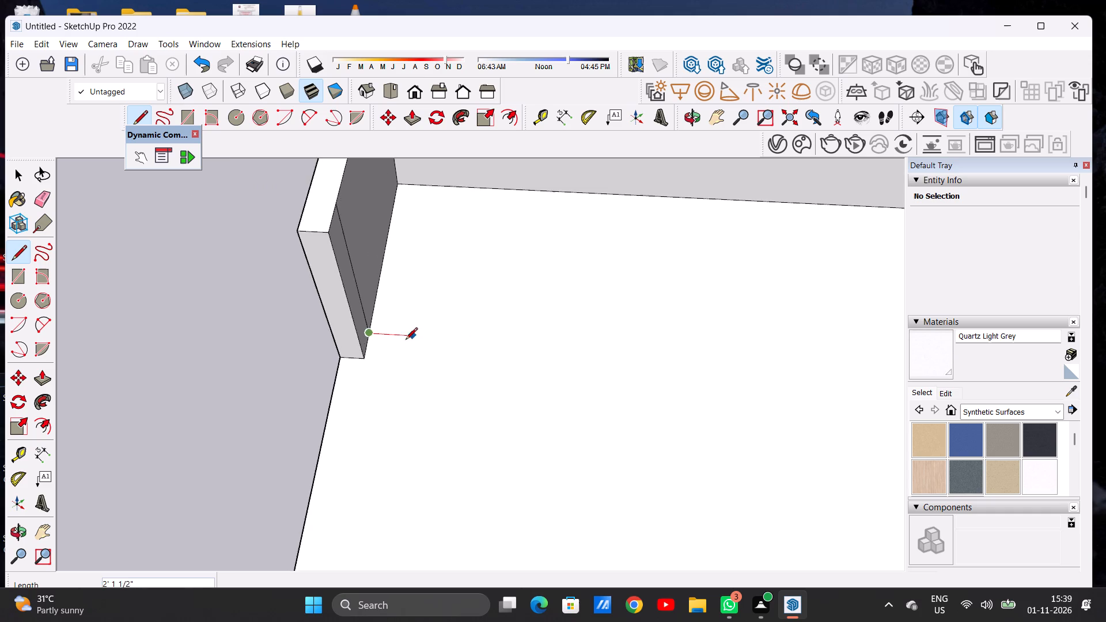
{"action": "scroll", "coordinate": [406, 340], "scroll_direction": "down", "scroll_amount": 9}
{"action": "scroll", "coordinate": [741, 354], "scroll_direction": "up", "scroll_amount": 13}
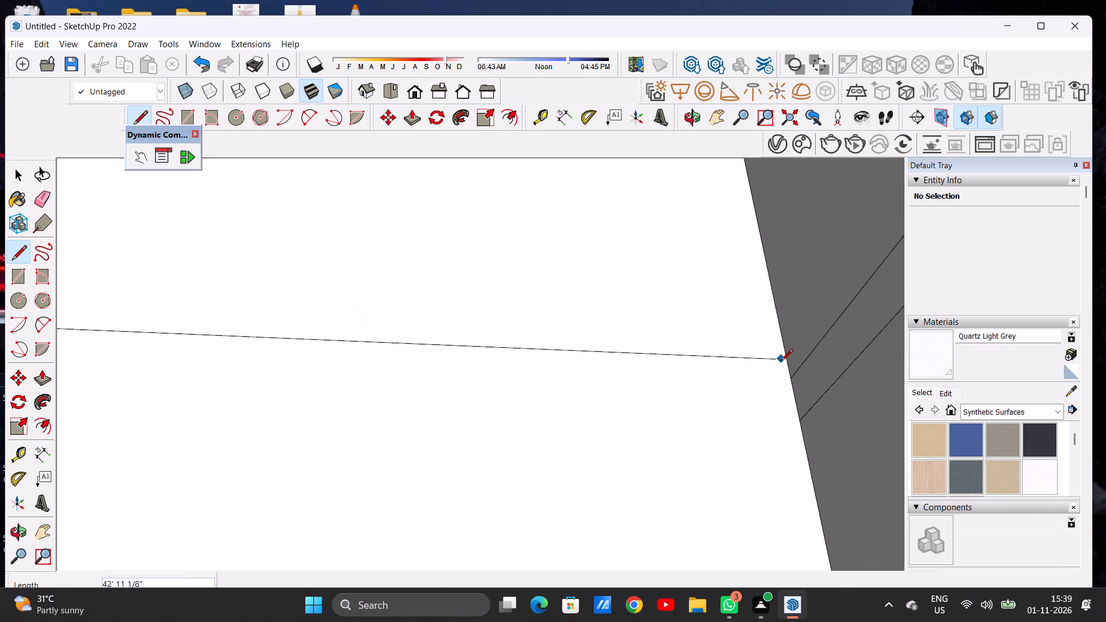
{"action": "left_click", "coordinate": [791, 379]}
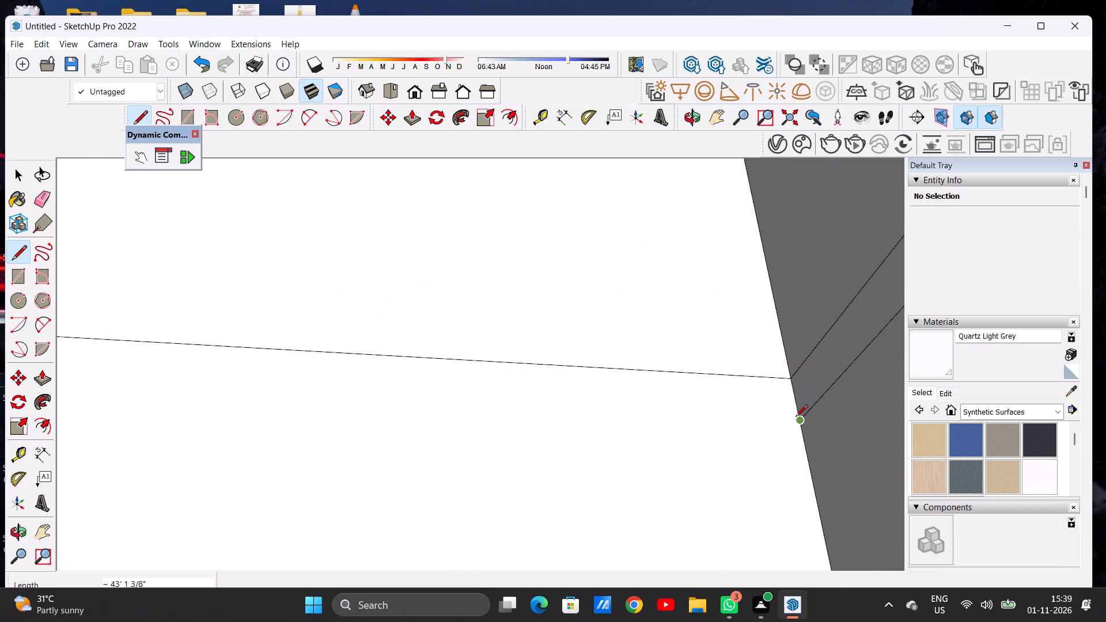
Draw a second parallel line across the slab from the long side wall's other vertical line to the short side wall's front inner corner.
{"action": "left_click", "coordinate": [801, 420]}
{"action": "scroll", "coordinate": [658, 399], "scroll_direction": "down", "scroll_amount": 4}
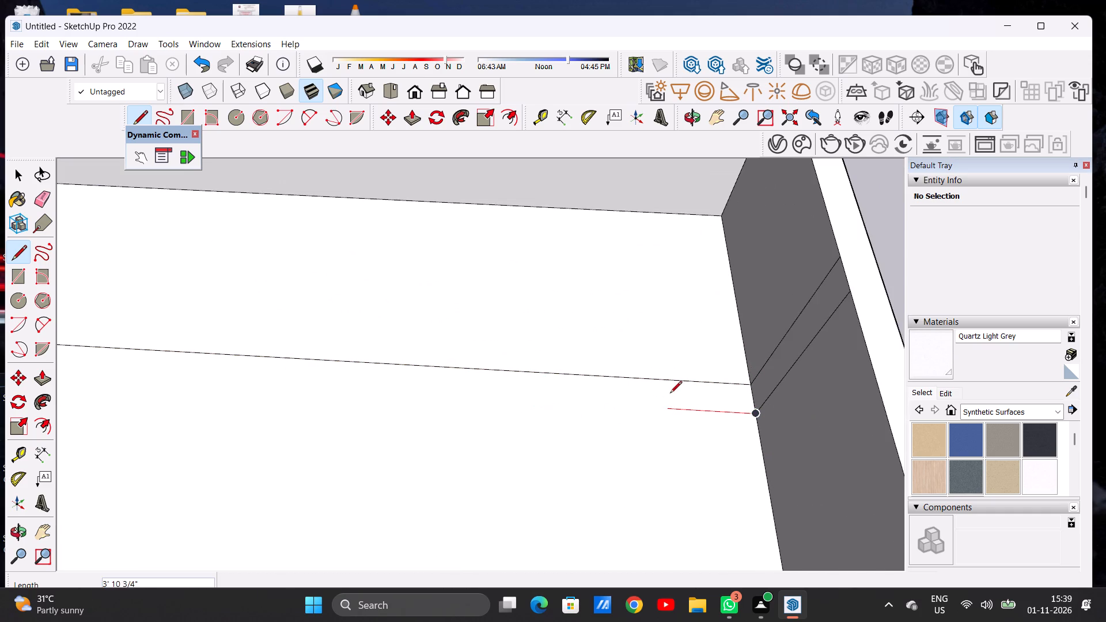
{"action": "scroll", "coordinate": [676, 395], "scroll_direction": "up", "scroll_amount": 1}
{"action": "scroll", "coordinate": [683, 397], "scroll_direction": "down", "scroll_amount": 10}
{"action": "scroll", "coordinate": [296, 388], "scroll_direction": "up", "scroll_amount": 11}
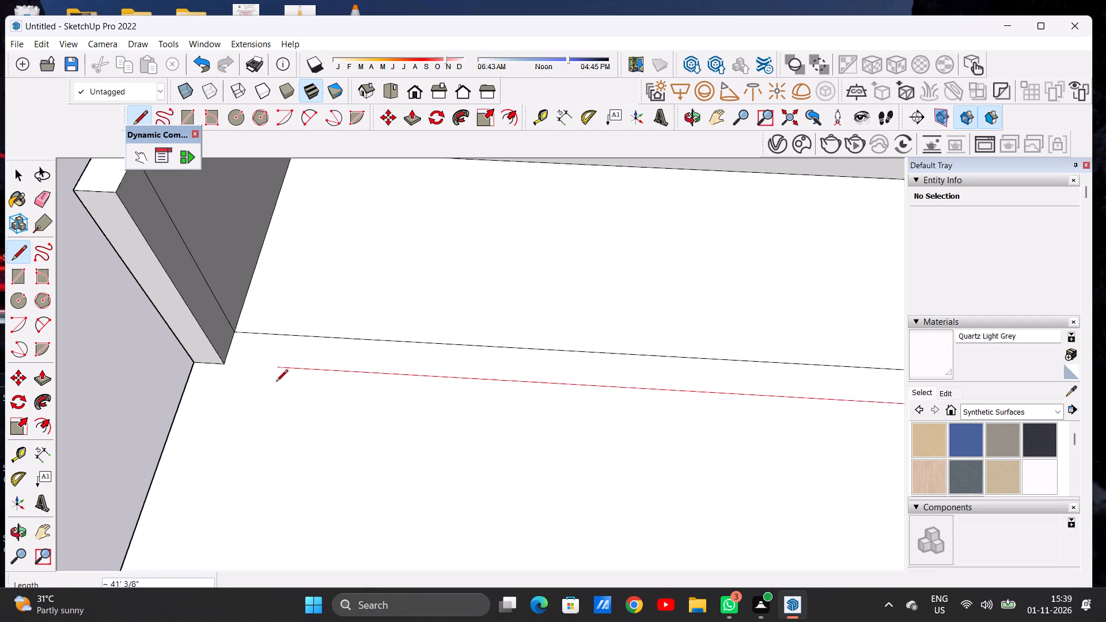
{"action": "scroll", "coordinate": [276, 382], "scroll_direction": "up", "scroll_amount": 3}
{"action": "left_click", "coordinate": [220, 360]}
{"action": "key", "text": "space"}
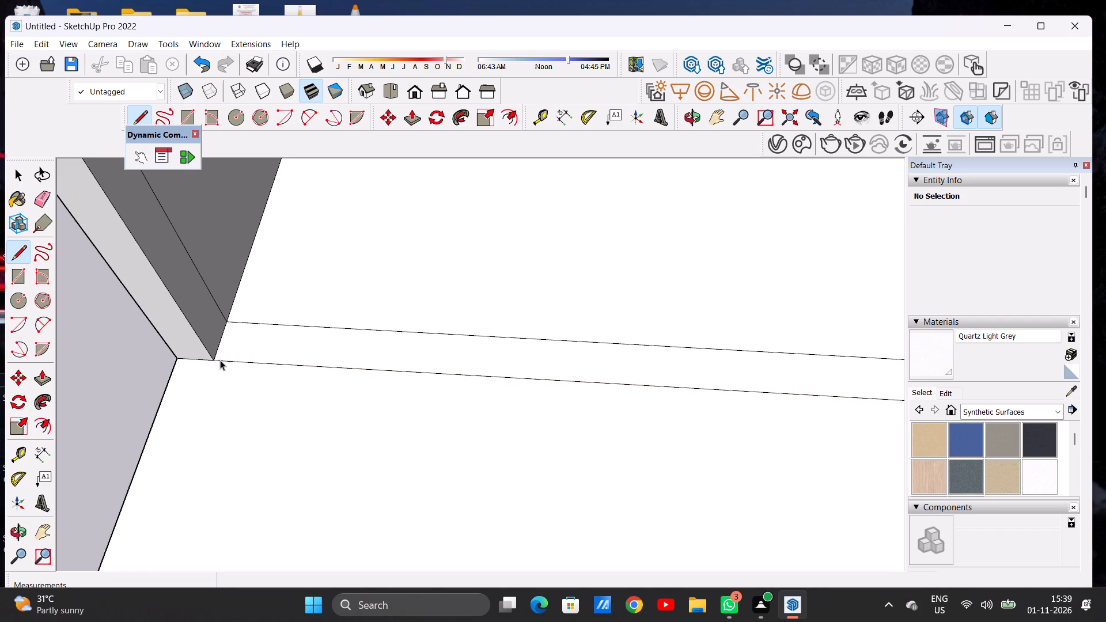
Push/Pull the narrow strip between the two slab lines up level with the tops of the side walls as a cross wall.
{"action": "scroll", "coordinate": [287, 499], "scroll_direction": "down", "scroll_amount": 13}
{"action": "scroll", "coordinate": [325, 428], "scroll_direction": "down", "scroll_amount": 4}
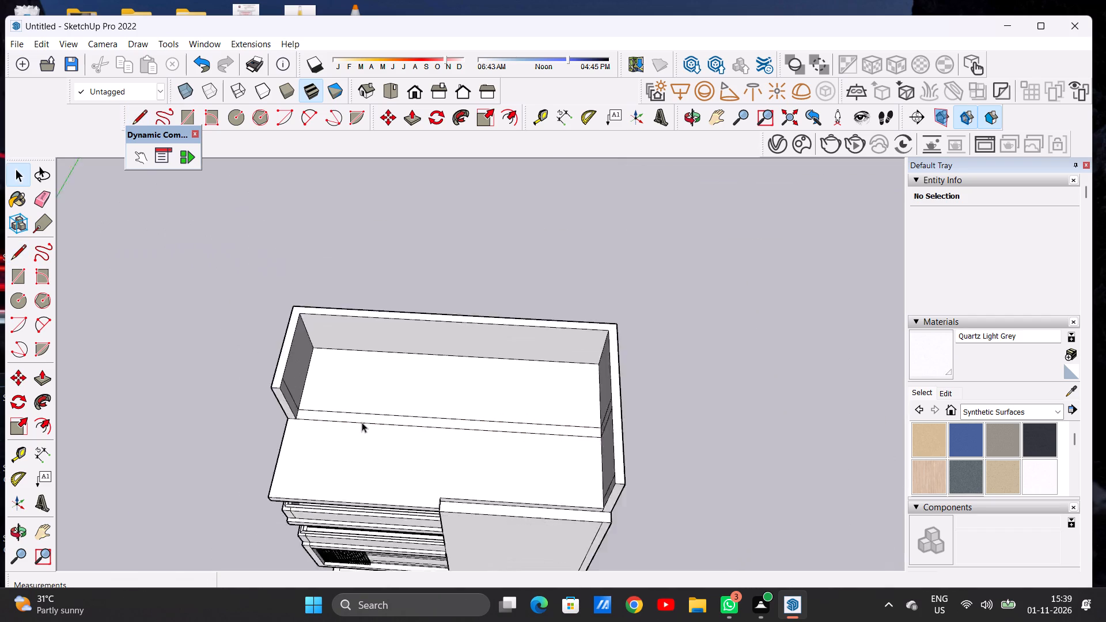
{"action": "scroll", "coordinate": [362, 422], "scroll_direction": "down", "scroll_amount": 9}
{"action": "middle_click_drag", "start_coordinate": [503, 442], "coordinate": [525, 332]}
{"action": "scroll", "coordinate": [525, 332], "scroll_direction": "down", "scroll_amount": 1}
{"action": "scroll", "coordinate": [528, 377], "scroll_direction": "up", "scroll_amount": 2}
{"action": "scroll", "coordinate": [528, 377], "scroll_direction": "down", "scroll_amount": 1}
{"action": "scroll", "coordinate": [528, 377], "scroll_direction": "up", "scroll_amount": 10}
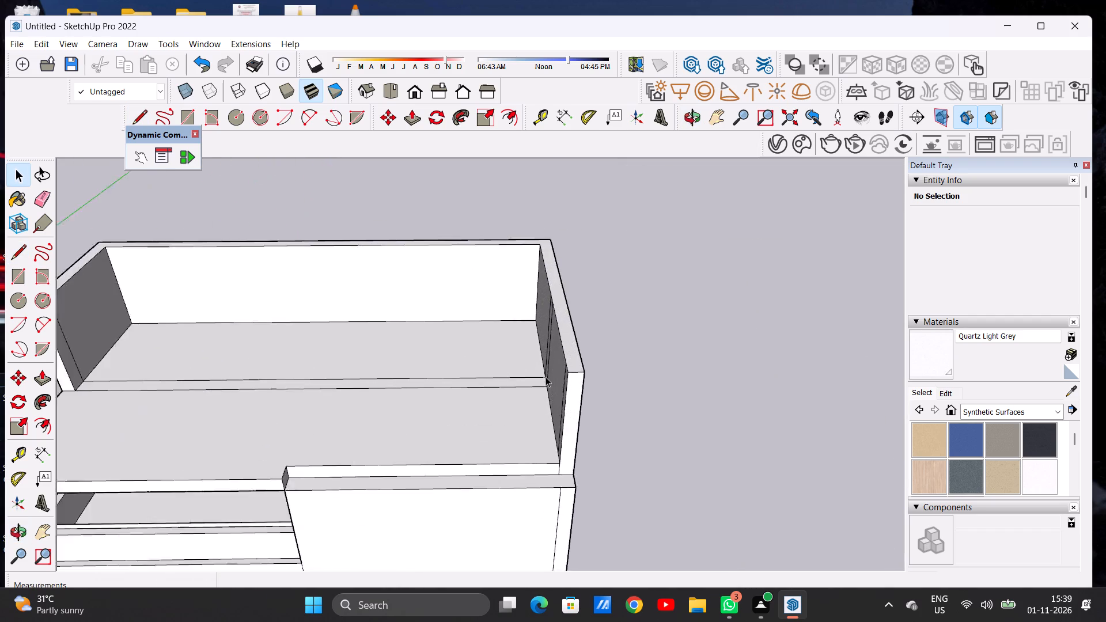
{"action": "scroll", "coordinate": [546, 377], "scroll_direction": "up", "scroll_amount": 2}
{"action": "scroll", "coordinate": [537, 378], "scroll_direction": "down", "scroll_amount": 1}
{"action": "scroll", "coordinate": [537, 378], "scroll_direction": "up", "scroll_amount": 8}
{"action": "key", "text": "p"}
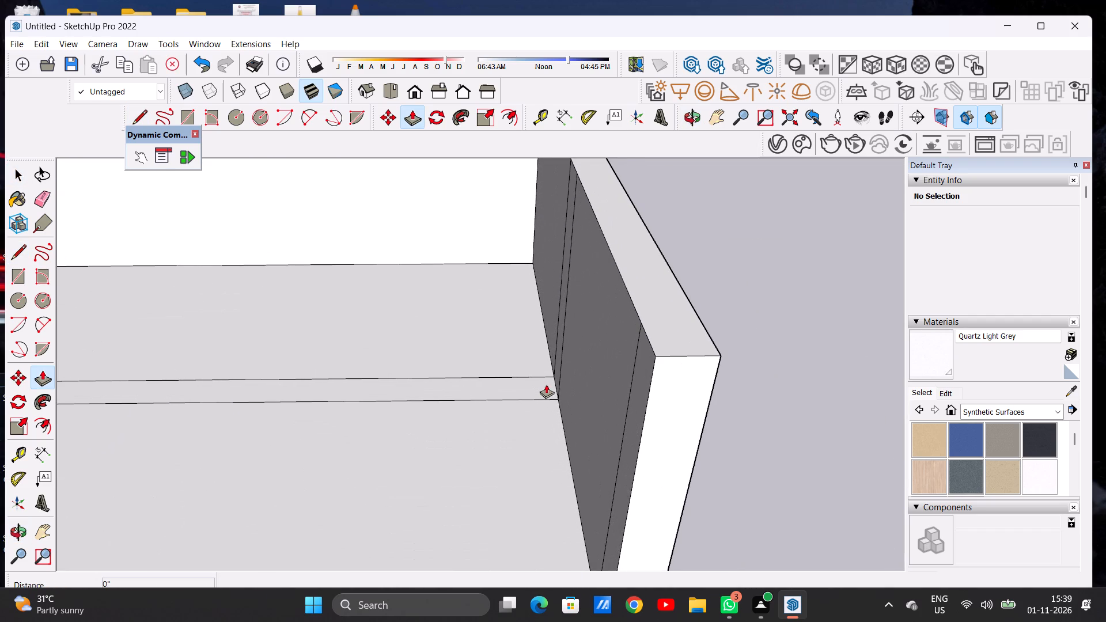
{"action": "scroll", "coordinate": [544, 384], "scroll_direction": "up", "scroll_amount": 1}
{"action": "left_click", "coordinate": [545, 384]}
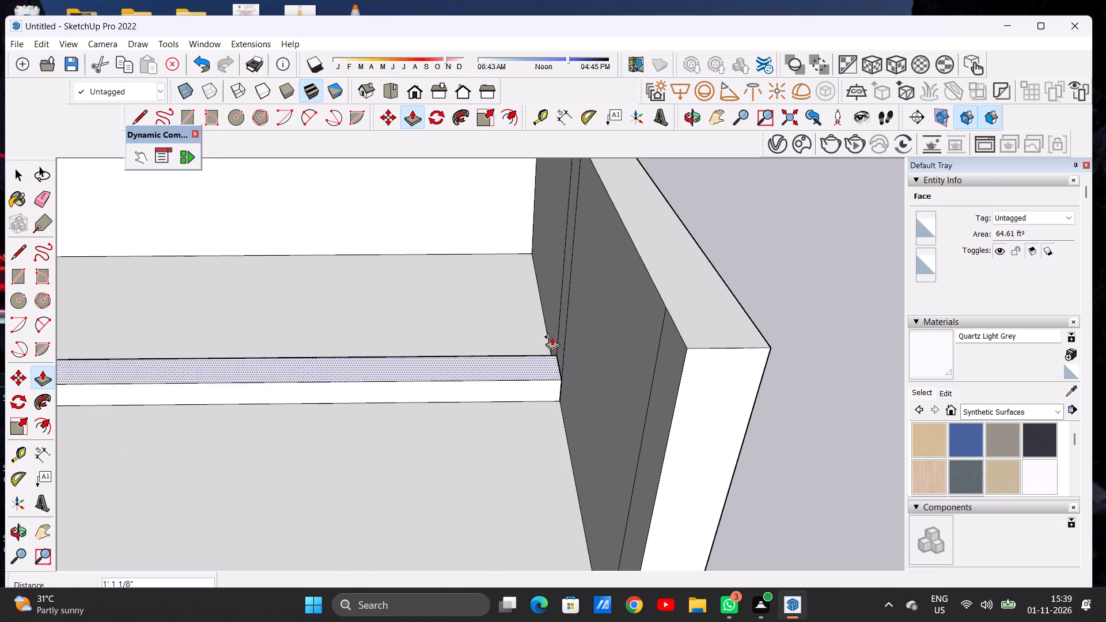
{"action": "scroll", "coordinate": [551, 325], "scroll_direction": "down", "scroll_amount": 7}
{"action": "left_click", "coordinate": [568, 246]}
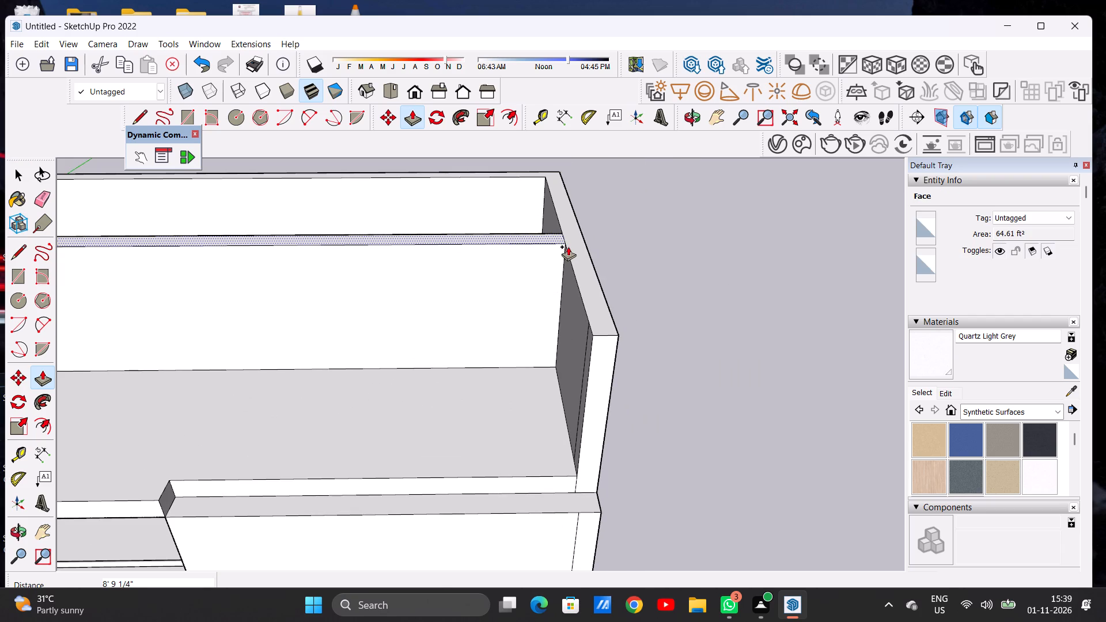
{"action": "key", "text": "space"}
Push/Pull the narrow strip on top of the tall block's front wall up 10' to meet the rooftop side wall.
{"action": "scroll", "coordinate": [586, 356], "scroll_direction": "down", "scroll_amount": 11}
{"action": "middle_click_drag", "start_coordinate": [523, 400], "coordinate": [520, 266]}
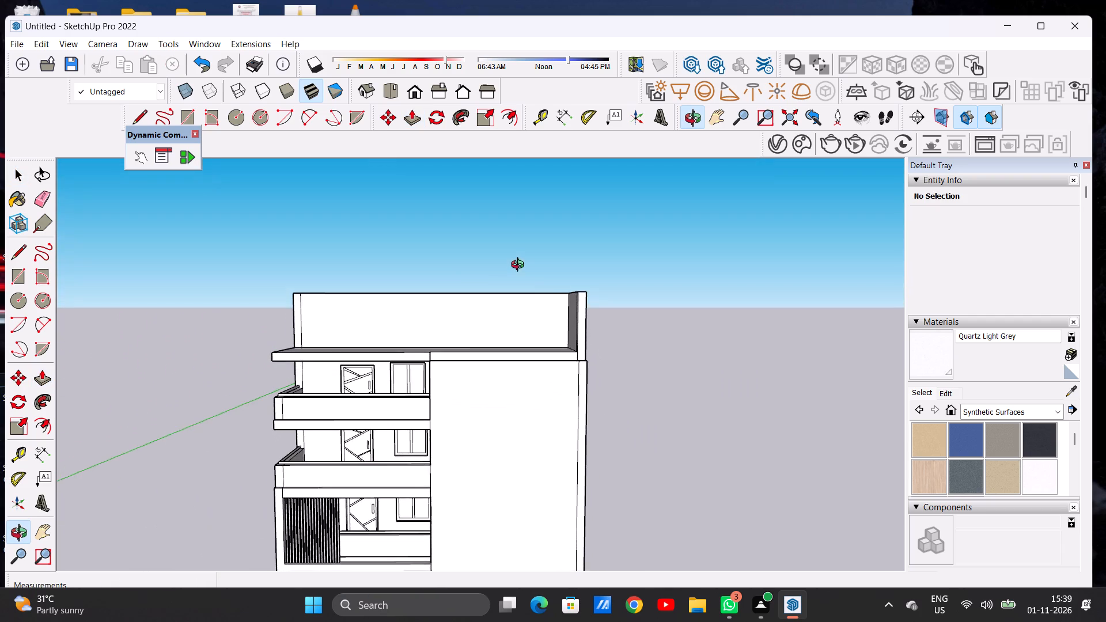
{"action": "middle_click_drag", "start_coordinate": [520, 266], "coordinate": [524, 289]}
{"action": "middle_click_drag", "start_coordinate": [588, 362], "coordinate": [552, 473]}
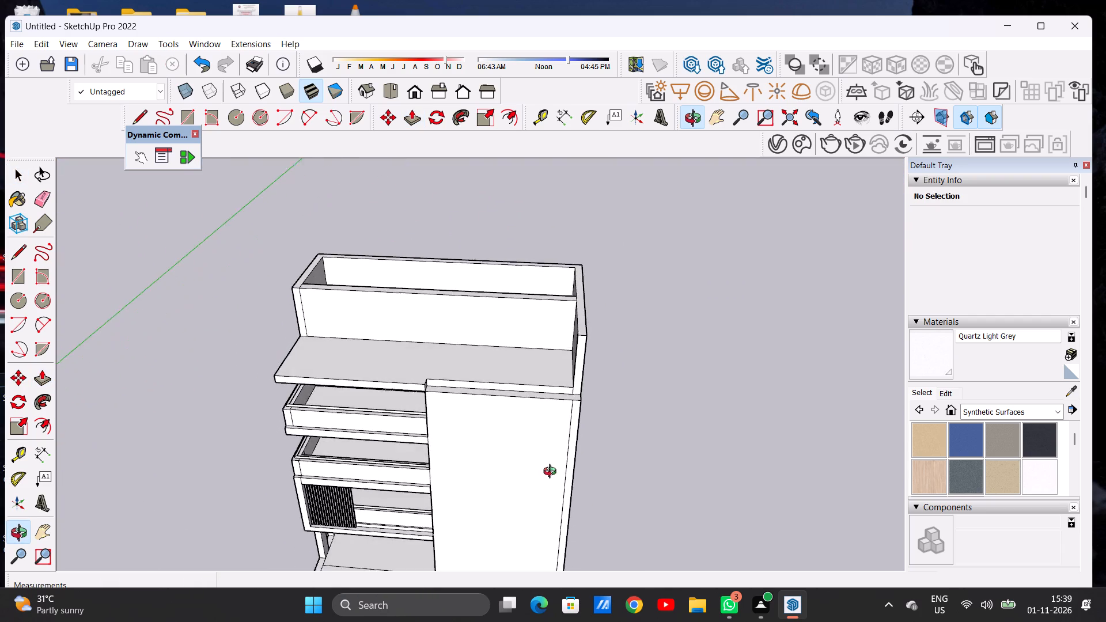
{"action": "middle_click_drag", "start_coordinate": [552, 473], "coordinate": [582, 477]}
{"action": "scroll", "coordinate": [576, 378], "scroll_direction": "up", "scroll_amount": 11}
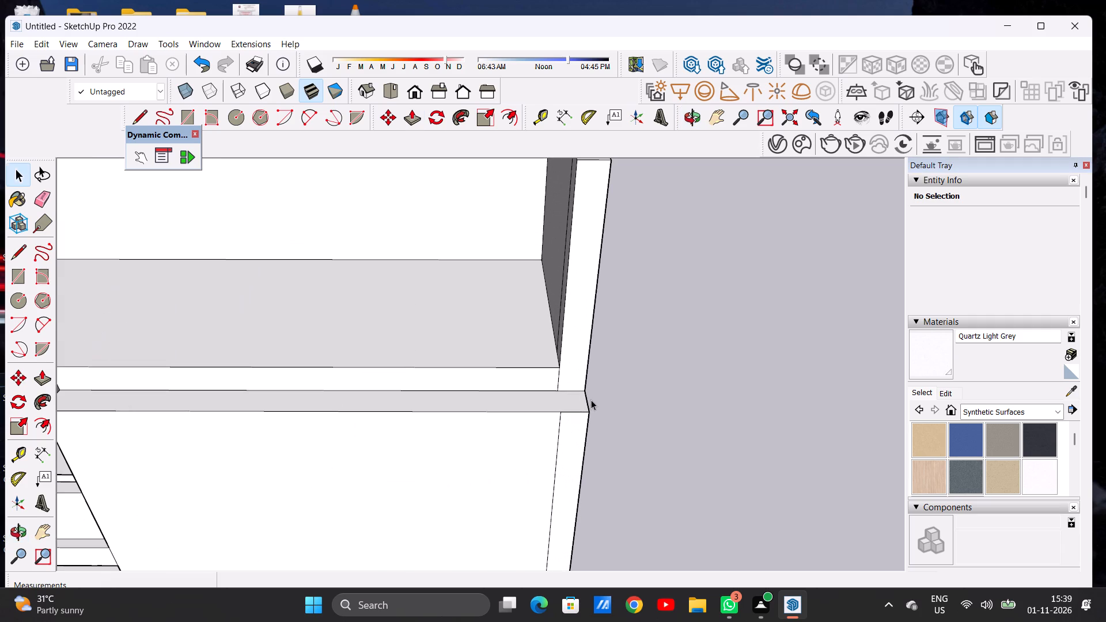
{"action": "key", "text": "p"}
{"action": "left_click", "coordinate": [570, 401]}
{"action": "scroll", "coordinate": [571, 332], "scroll_direction": "down", "scroll_amount": 5}
{"action": "scroll", "coordinate": [571, 337], "scroll_direction": "up", "scroll_amount": 1}
{"action": "scroll", "coordinate": [571, 337], "scroll_direction": "down", "scroll_amount": 2}
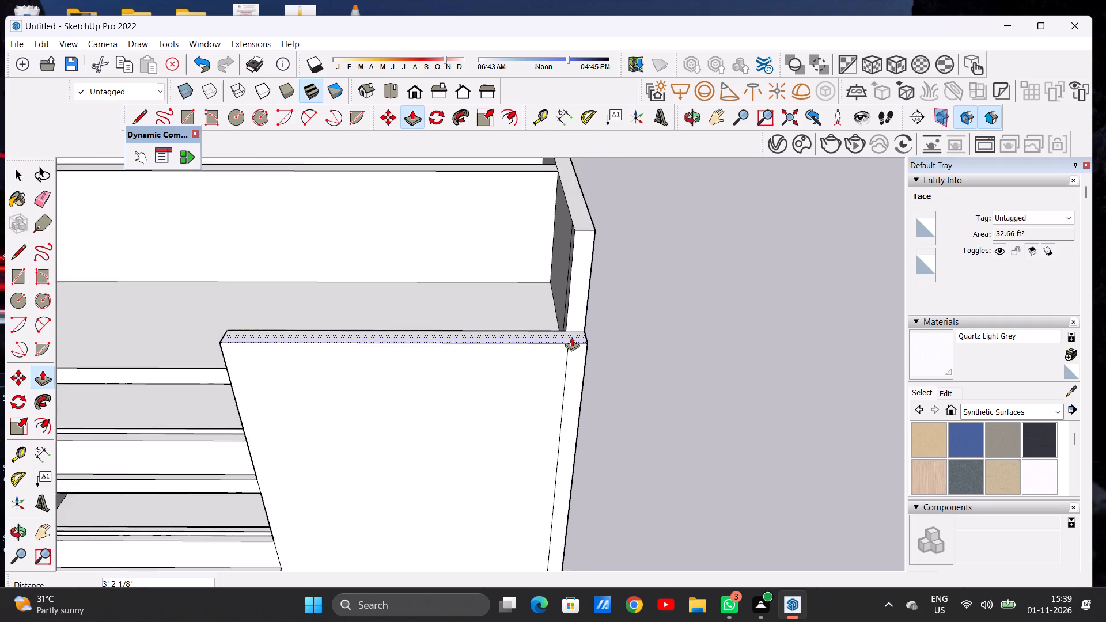
{"action": "scroll", "coordinate": [571, 337], "scroll_direction": "down", "scroll_amount": 5}
{"action": "scroll", "coordinate": [590, 285], "scroll_direction": "up", "scroll_amount": 3}
{"action": "scroll", "coordinate": [590, 285], "scroll_direction": "down", "scroll_amount": 1}
{"action": "scroll", "coordinate": [590, 285], "scroll_direction": "up", "scroll_amount": 2}
{"action": "middle_click_drag", "start_coordinate": [584, 277], "coordinate": [518, 334]}
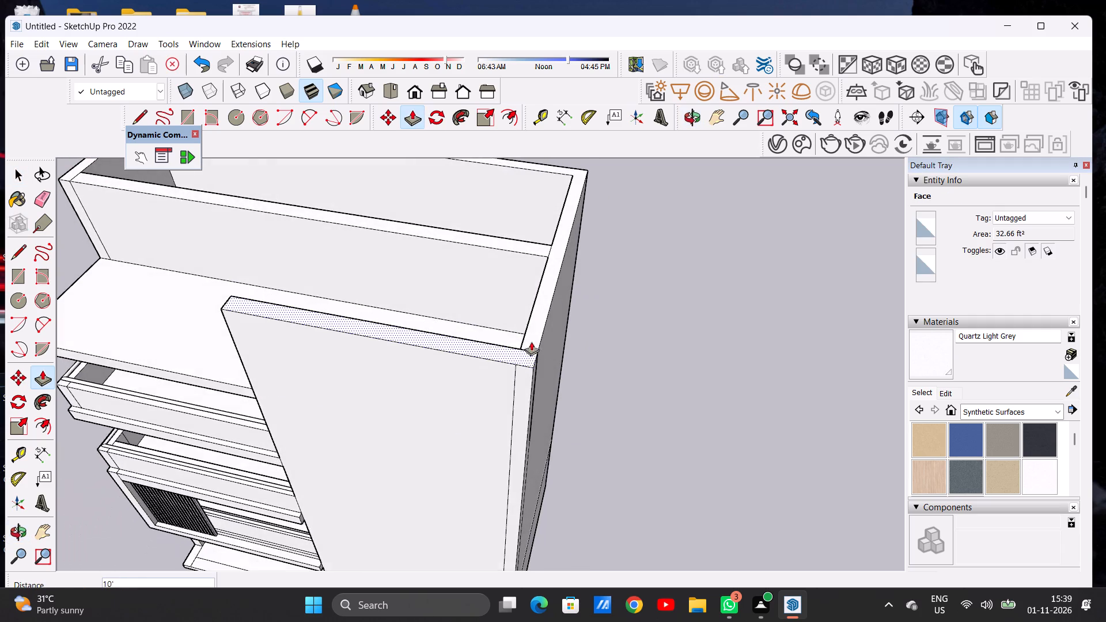
{"action": "scroll", "coordinate": [543, 345], "scroll_direction": "up", "scroll_amount": 6}
{"action": "left_click", "coordinate": [529, 359]}
{"action": "key", "text": "space"}
Examine the building with its rooftop walls from the front and from above.
{"action": "scroll", "coordinate": [507, 375], "scroll_direction": "down", "scroll_amount": 7}
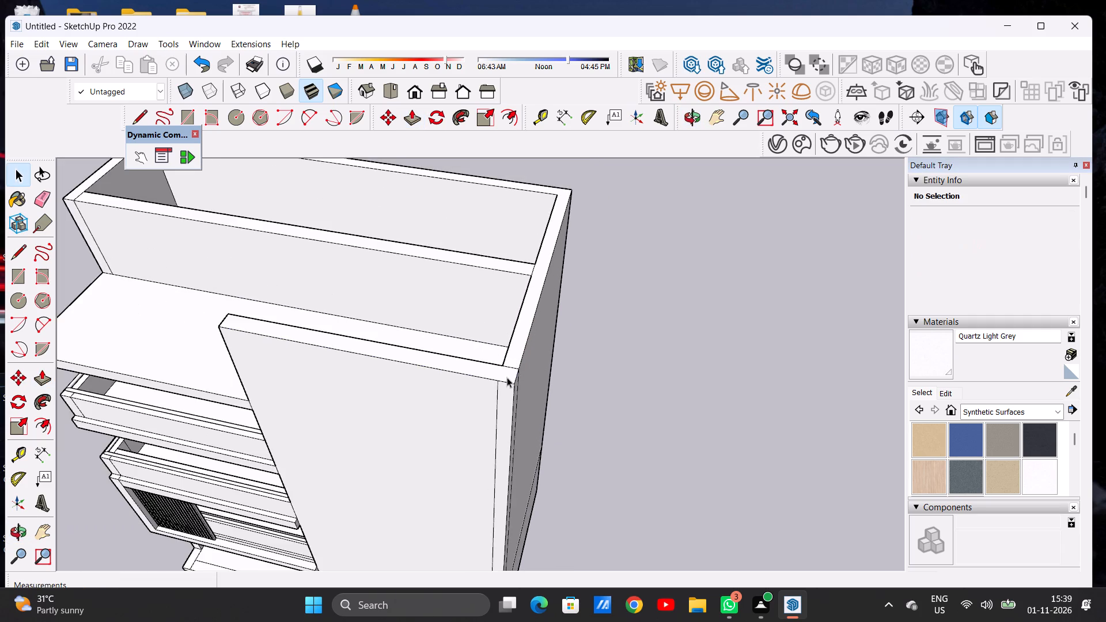
{"action": "scroll", "coordinate": [507, 377], "scroll_direction": "down", "scroll_amount": 4}
{"action": "scroll", "coordinate": [498, 388], "scroll_direction": "up", "scroll_amount": 1}
{"action": "scroll", "coordinate": [495, 389], "scroll_direction": "down", "scroll_amount": 2}
{"action": "scroll", "coordinate": [490, 392], "scroll_direction": "up", "scroll_amount": 1}
{"action": "middle_click_drag", "start_coordinate": [430, 382], "coordinate": [507, 286]}
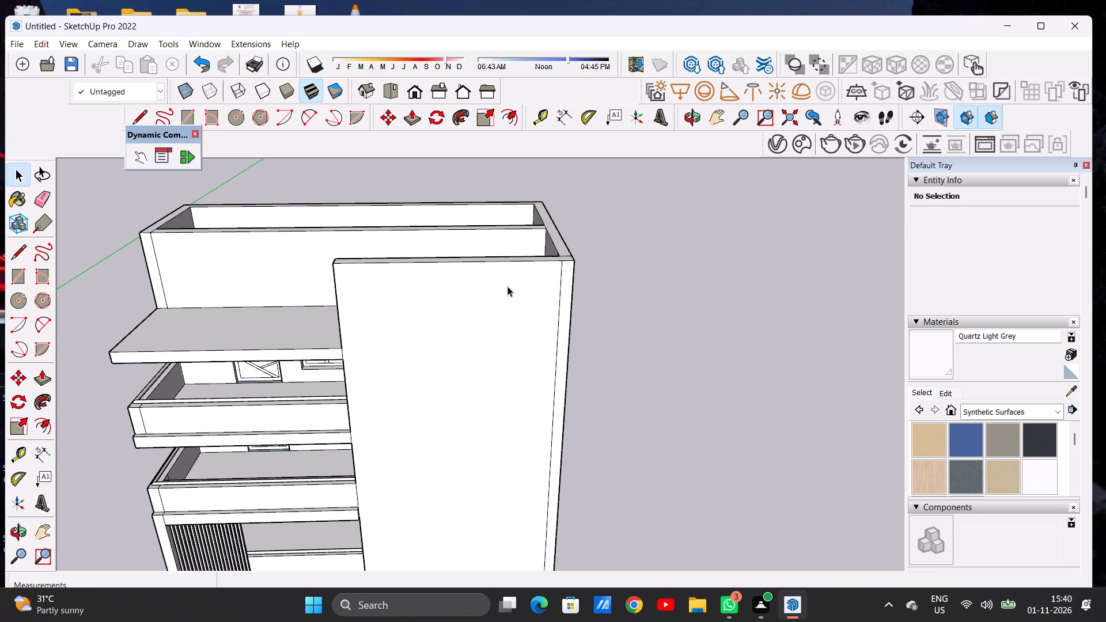
{"action": "scroll", "coordinate": [467, 280], "scroll_direction": "down", "scroll_amount": 14}
{"action": "middle_click_drag", "start_coordinate": [488, 362], "coordinate": [491, 267]}
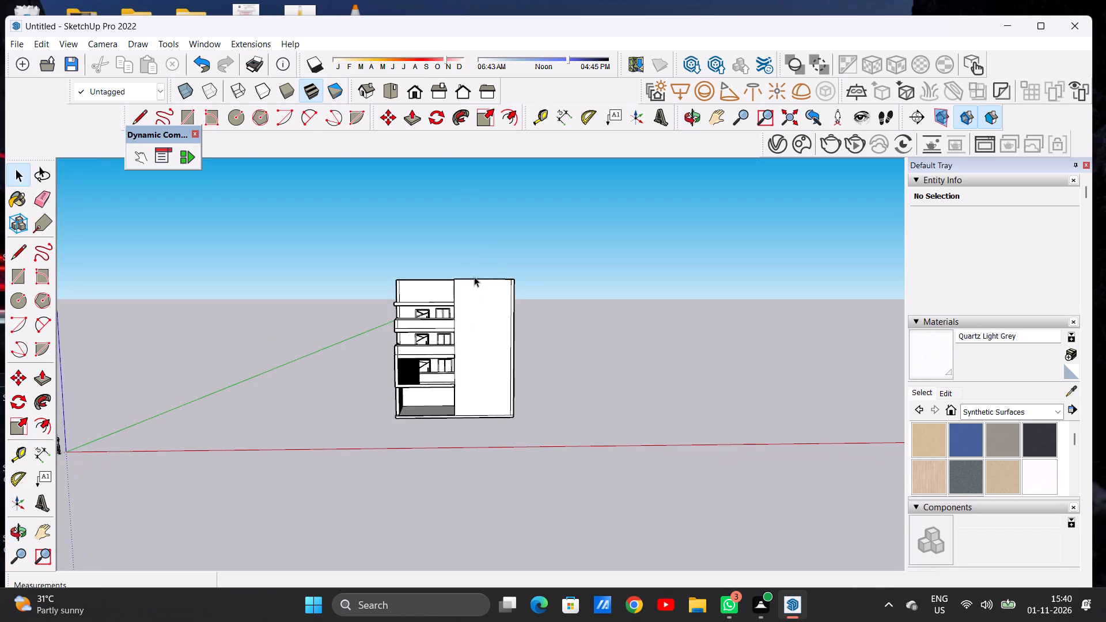
{"action": "scroll", "coordinate": [403, 287], "scroll_direction": "up", "scroll_amount": 15}
{"action": "middle_click_drag", "start_coordinate": [451, 314], "coordinate": [464, 291]}
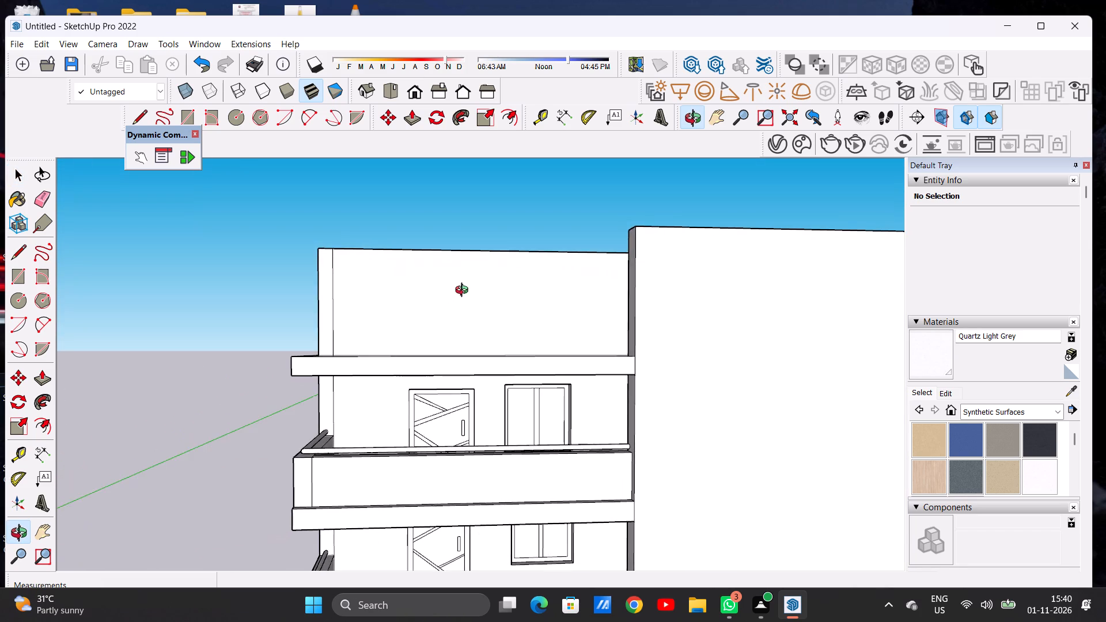
{"action": "middle_click_drag", "start_coordinate": [464, 291], "coordinate": [457, 290]}
{"action": "scroll", "coordinate": [388, 303], "scroll_direction": "down", "scroll_amount": 17}
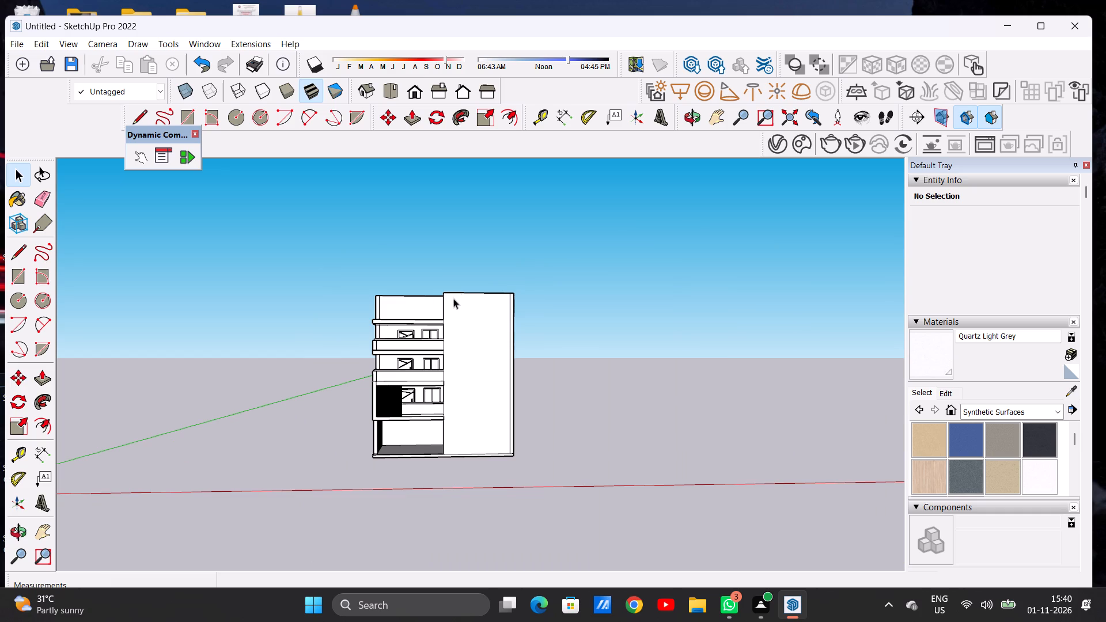
{"action": "scroll", "coordinate": [445, 300], "scroll_direction": "up", "scroll_amount": 1}
{"action": "scroll", "coordinate": [445, 300], "scroll_direction": "down", "scroll_amount": 1}
{"action": "scroll", "coordinate": [445, 300], "scroll_direction": "up", "scroll_amount": 6}
{"action": "scroll", "coordinate": [419, 306], "scroll_direction": "down", "scroll_amount": 5}
{"action": "middle_click_drag", "start_coordinate": [485, 301], "coordinate": [486, 370]}
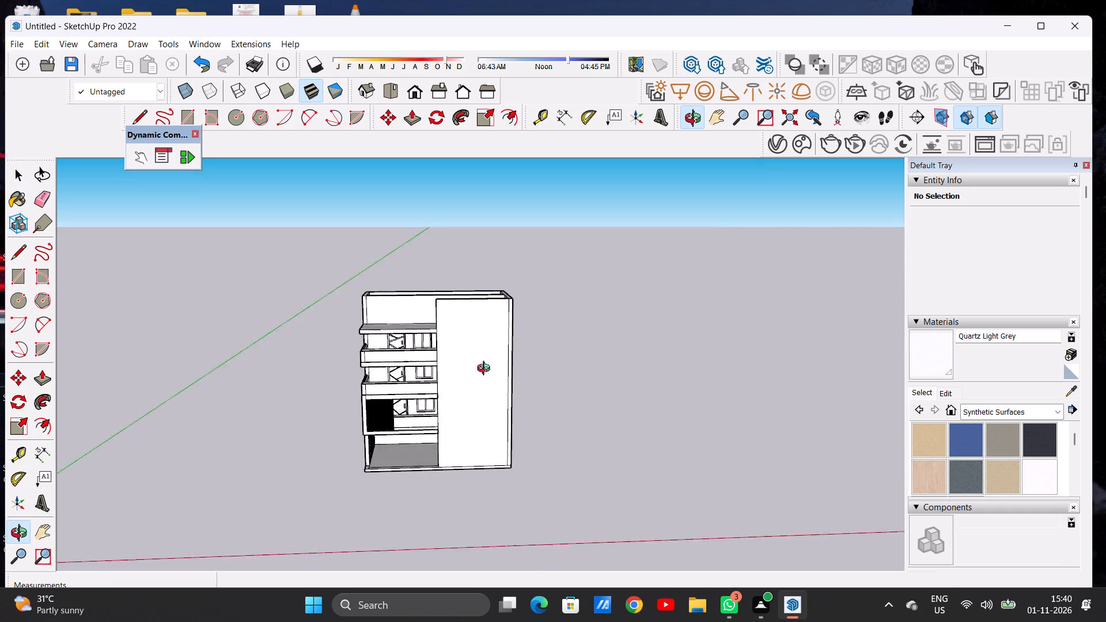
{"action": "middle_click_drag", "start_coordinate": [486, 370], "coordinate": [482, 417]}
{"action": "middle_click_drag", "start_coordinate": [507, 287], "coordinate": [467, 351]}
Push/Pull the top face of the rooftop's rear and side walls up 2' 2 1/8", and trim it back slightly to about 1' 6".
{"action": "scroll", "coordinate": [498, 315], "scroll_direction": "up", "scroll_amount": 10}
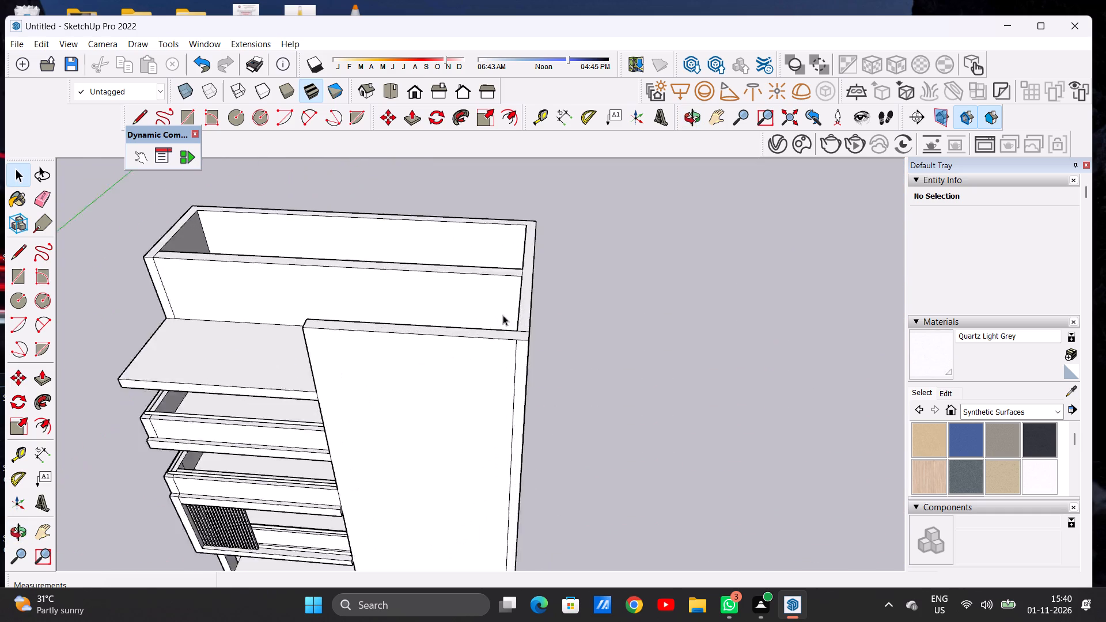
{"action": "scroll", "coordinate": [503, 315], "scroll_direction": "up", "scroll_amount": 2}
{"action": "key", "text": "p"}
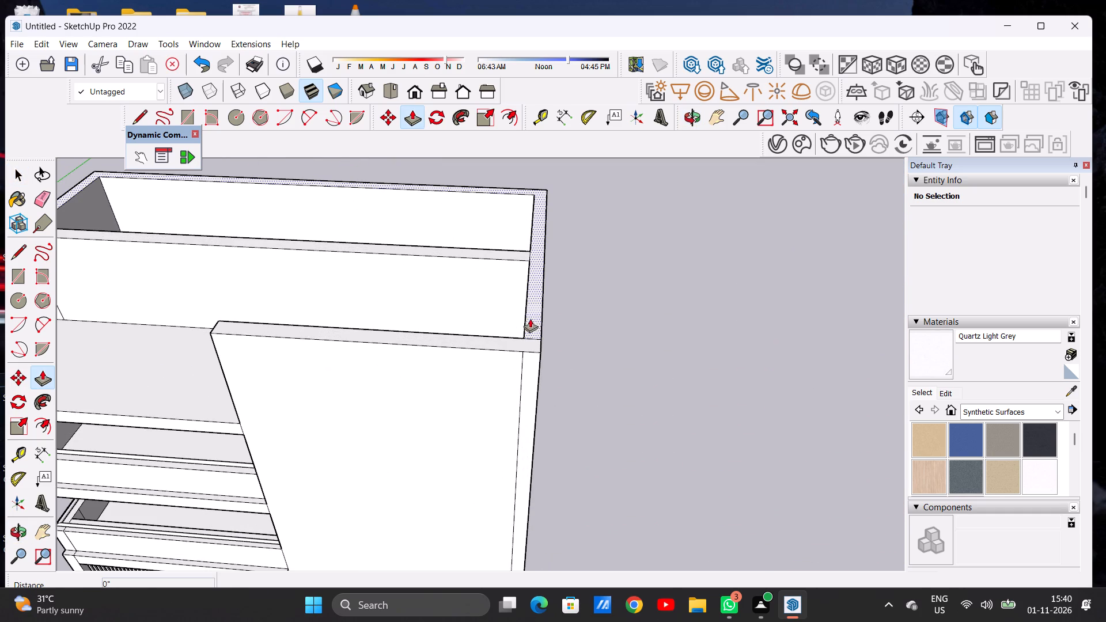
{"action": "left_click", "coordinate": [536, 318]}
{"action": "left_click", "coordinate": [534, 293]}
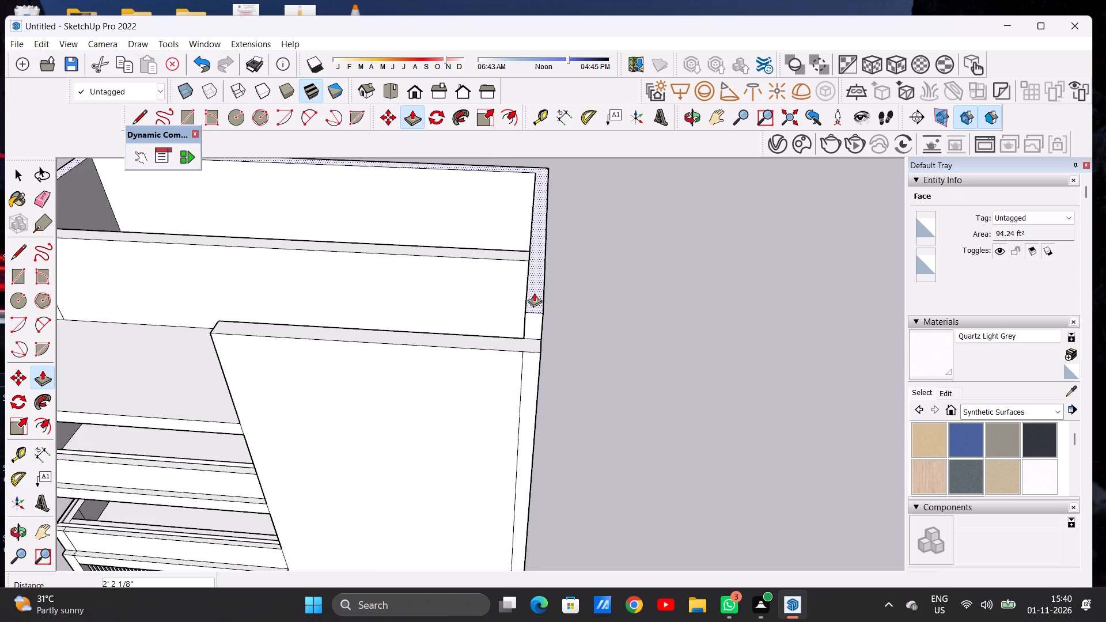
{"action": "scroll", "coordinate": [540, 325], "scroll_direction": "down", "scroll_amount": 6}
{"action": "middle_click_drag", "start_coordinate": [528, 307], "coordinate": [619, 301]}
{"action": "scroll", "coordinate": [531, 247], "scroll_direction": "up", "scroll_amount": 2}
{"action": "scroll", "coordinate": [531, 247], "scroll_direction": "down", "scroll_amount": 1}
{"action": "scroll", "coordinate": [531, 247], "scroll_direction": "up", "scroll_amount": 2}
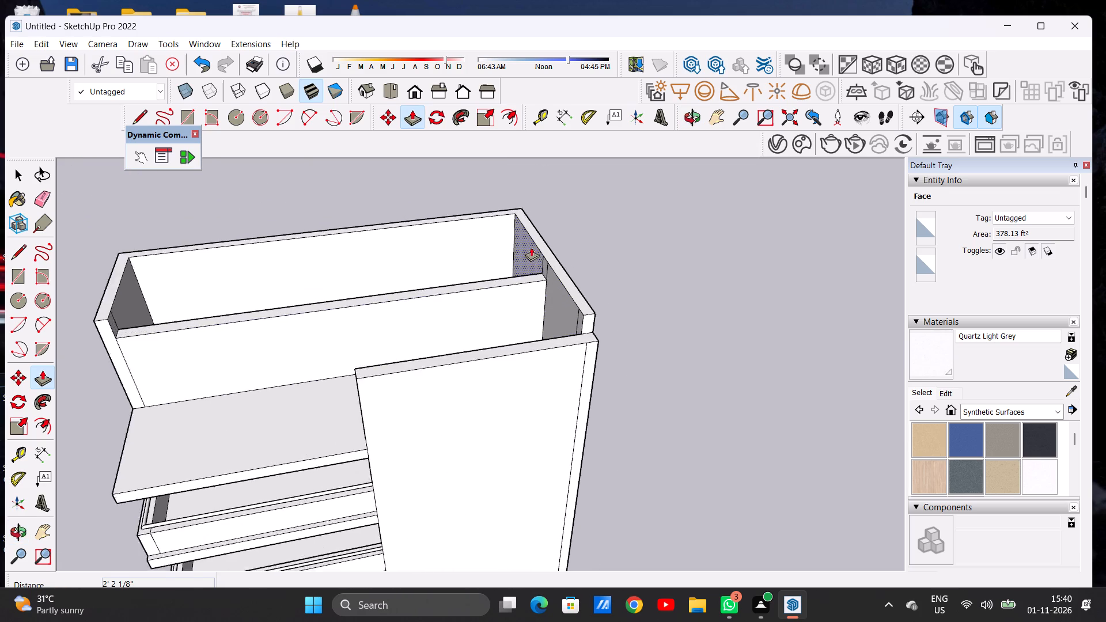
{"action": "scroll", "coordinate": [531, 247], "scroll_direction": "up", "scroll_amount": 3}
{"action": "scroll", "coordinate": [543, 294], "scroll_direction": "up", "scroll_amount": 6}
{"action": "left_click", "coordinate": [612, 286]}
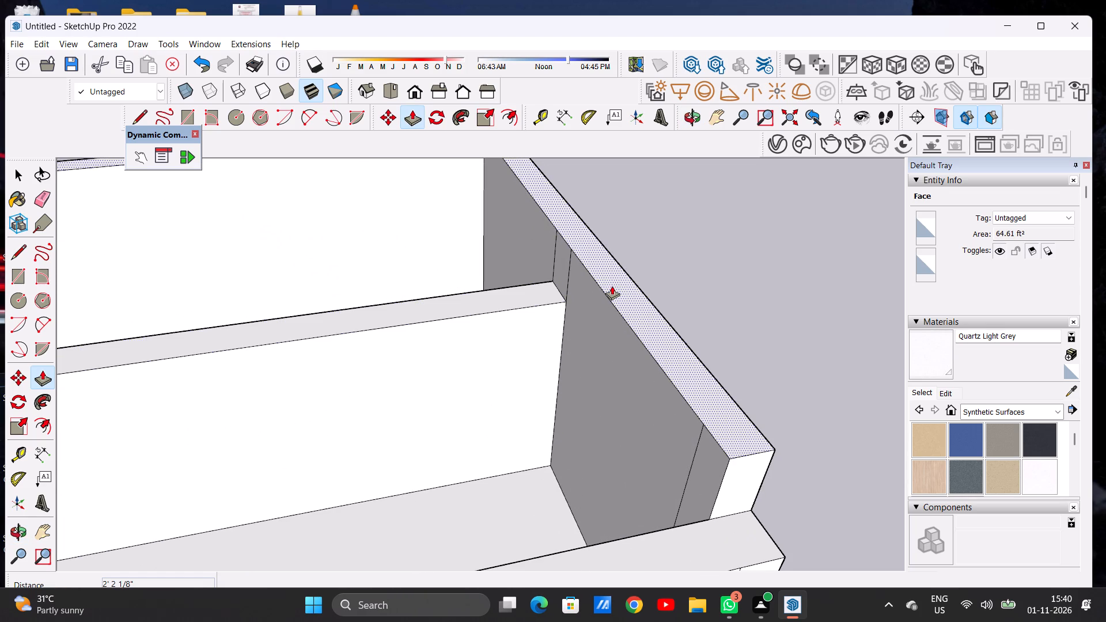
{"action": "left_click", "coordinate": [605, 302]}
Push/Pull the top of the rooftop cross wall up level with the top of the side wall.
{"action": "left_click", "coordinate": [544, 289]}
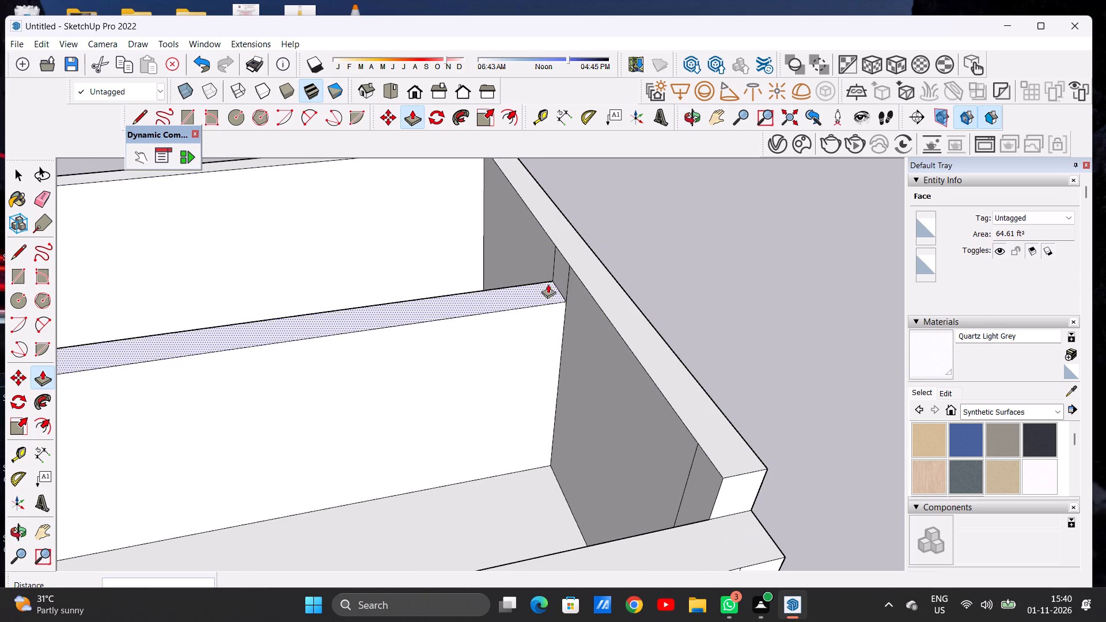
{"action": "left_click", "coordinate": [569, 266]}
Push/Pull the top of the tall block's front wall up 1' 6 5/16" to align with the side wall's top.
{"action": "scroll", "coordinate": [506, 288], "scroll_direction": "down", "scroll_amount": 12}
{"action": "middle_click_drag", "start_coordinate": [570, 347], "coordinate": [533, 366]}
{"action": "scroll", "coordinate": [571, 371], "scroll_direction": "up", "scroll_amount": 8}
{"action": "left_click", "coordinate": [545, 370]}
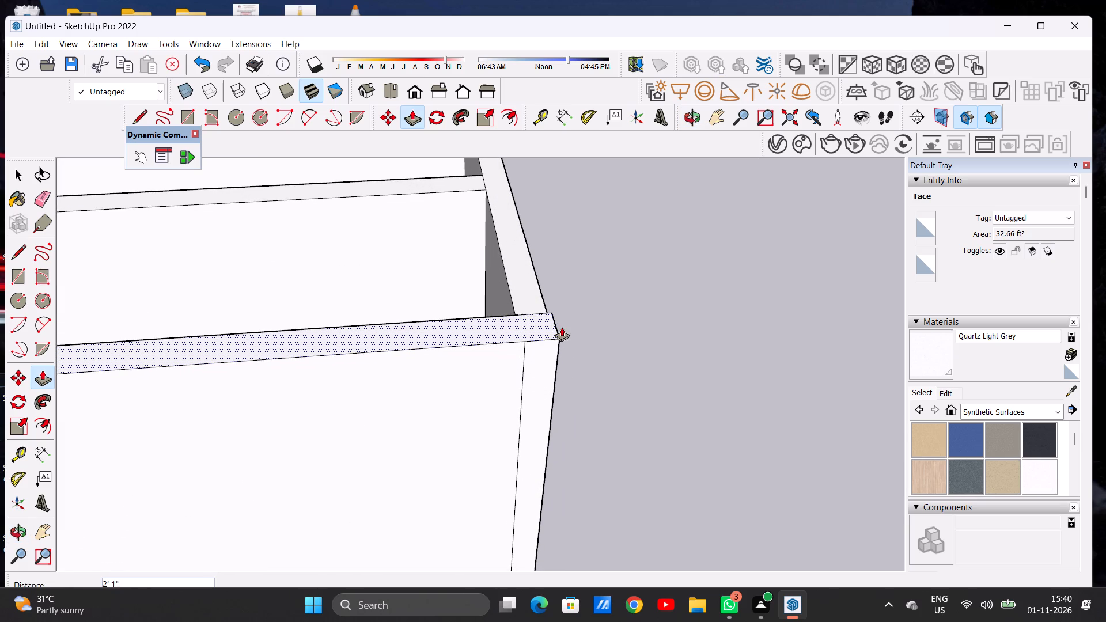
{"action": "middle_click_drag", "start_coordinate": [593, 327], "coordinate": [487, 365]}
{"action": "left_click", "coordinate": [467, 378]}
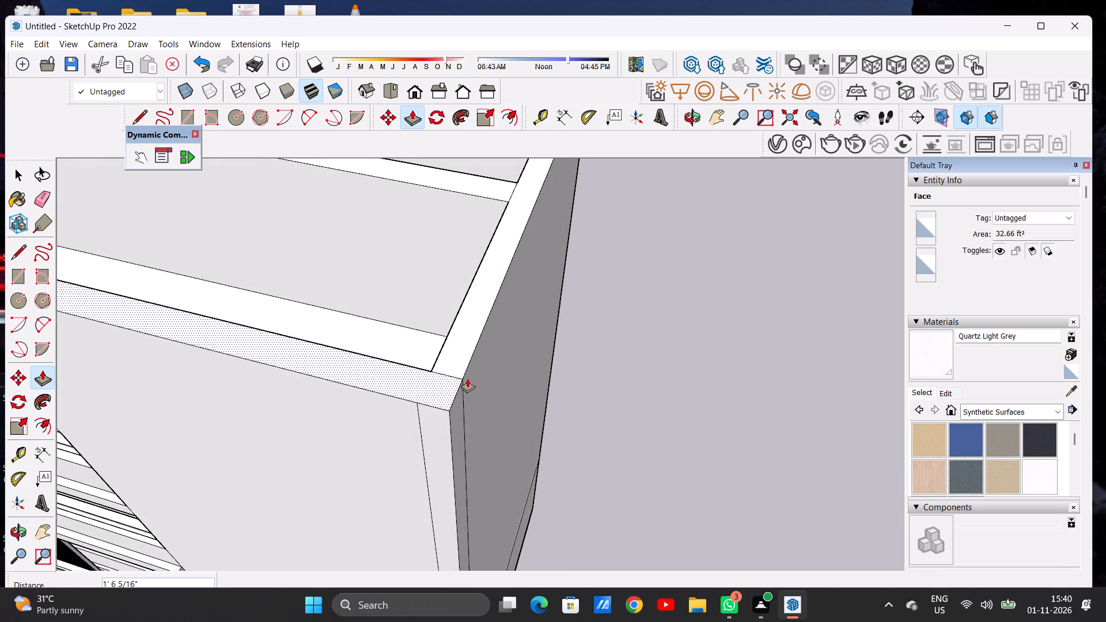
{"action": "key", "text": "space"}
Examine the front elevation and the heightened rooftop storey above the upper balconies.
{"action": "scroll", "coordinate": [450, 378], "scroll_direction": "down", "scroll_amount": 7}
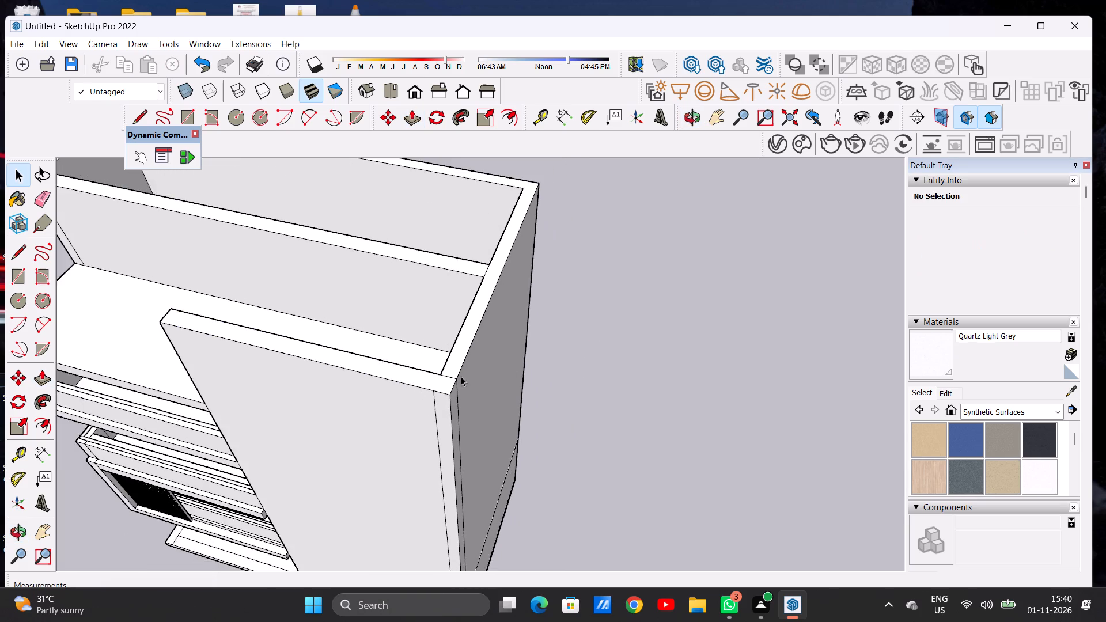
{"action": "scroll", "coordinate": [461, 376], "scroll_direction": "down", "scroll_amount": 14}
{"action": "middle_click_drag", "start_coordinate": [493, 408], "coordinate": [559, 281]}
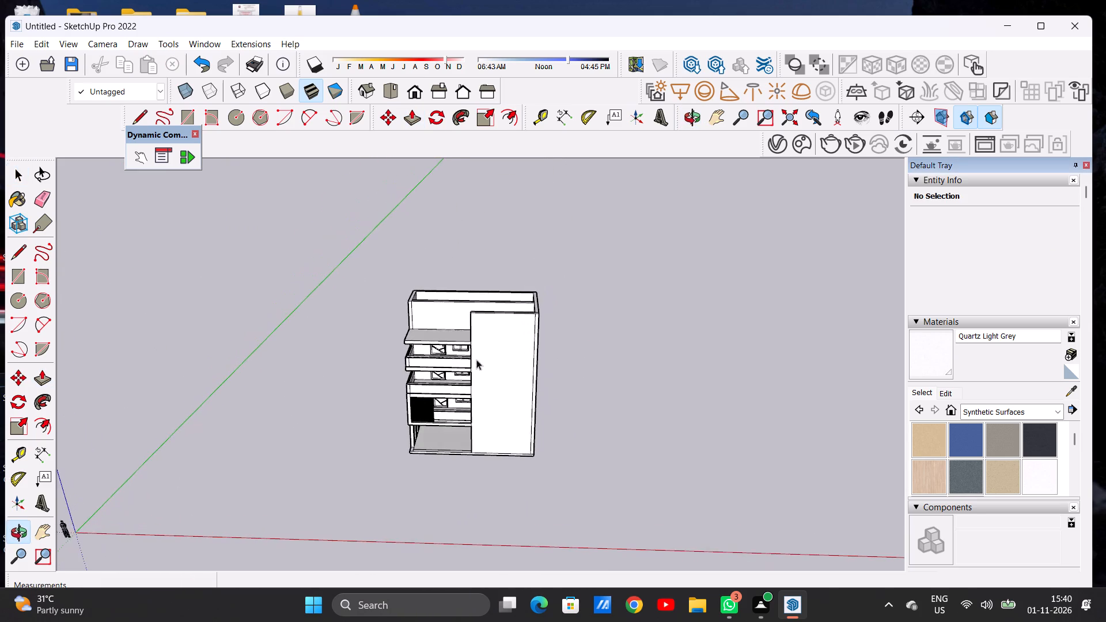
{"action": "scroll", "coordinate": [475, 373], "scroll_direction": "down", "scroll_amount": 2}
{"action": "middle_click_drag", "start_coordinate": [474, 409], "coordinate": [484, 328]}
{"action": "scroll", "coordinate": [440, 326], "scroll_direction": "up", "scroll_amount": 1}
{"action": "scroll", "coordinate": [440, 326], "scroll_direction": "down", "scroll_amount": 1}
{"action": "scroll", "coordinate": [440, 326], "scroll_direction": "up", "scroll_amount": 4}
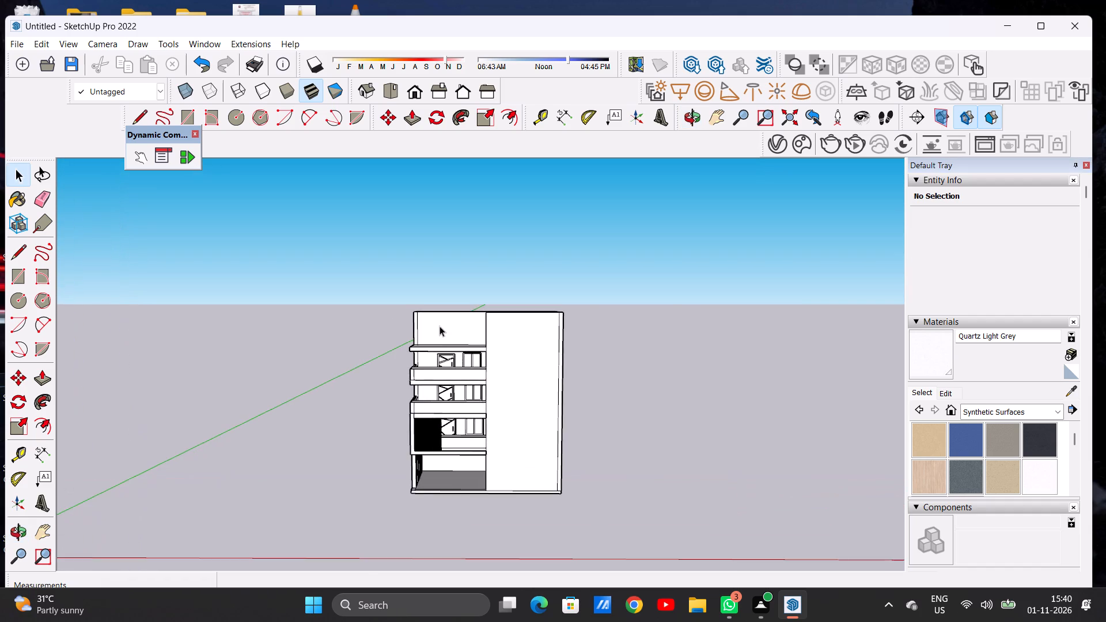
{"action": "scroll", "coordinate": [457, 328], "scroll_direction": "up", "scroll_amount": 8}
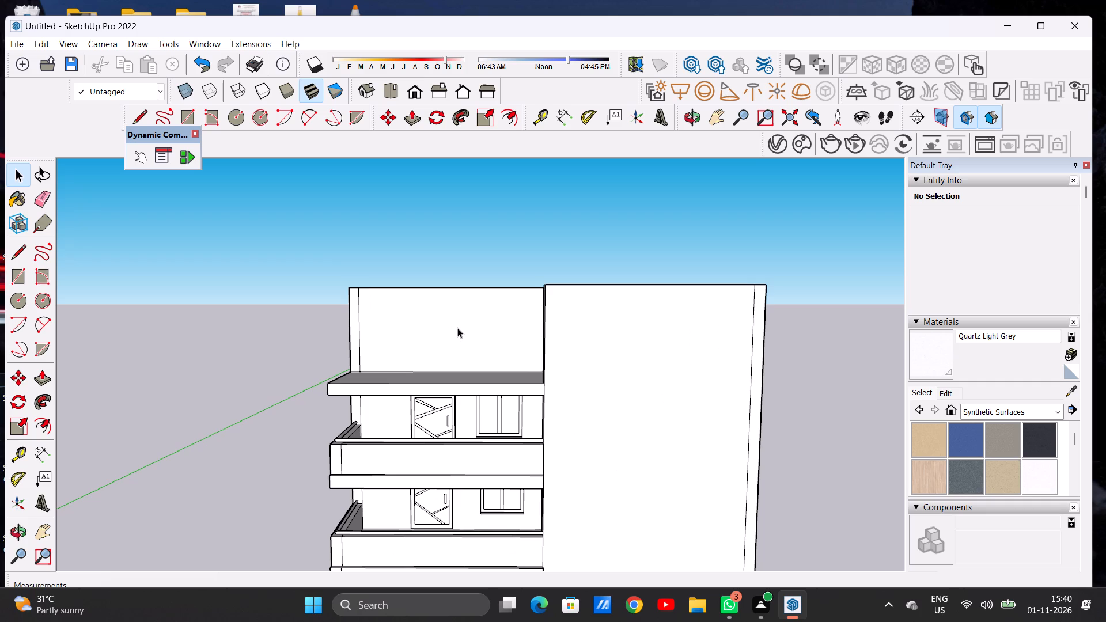
{"action": "scroll", "coordinate": [387, 373], "scroll_direction": "down", "scroll_amount": 5}
{"action": "middle_click_drag", "start_coordinate": [418, 370], "coordinate": [428, 359]}
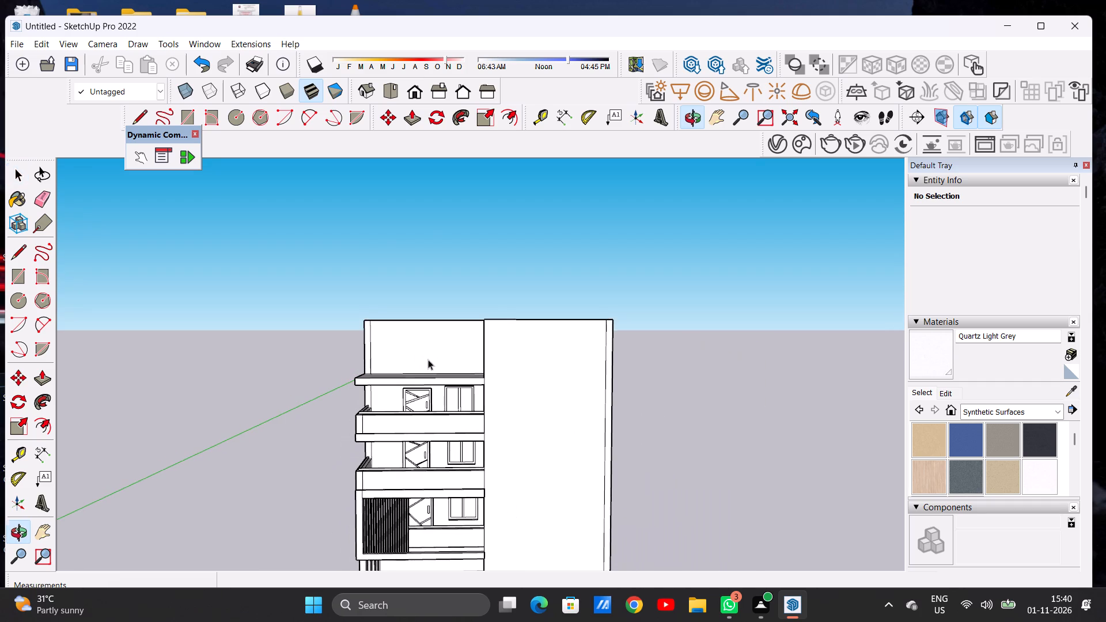
{"action": "scroll", "coordinate": [419, 351], "scroll_direction": "up", "scroll_amount": 9}
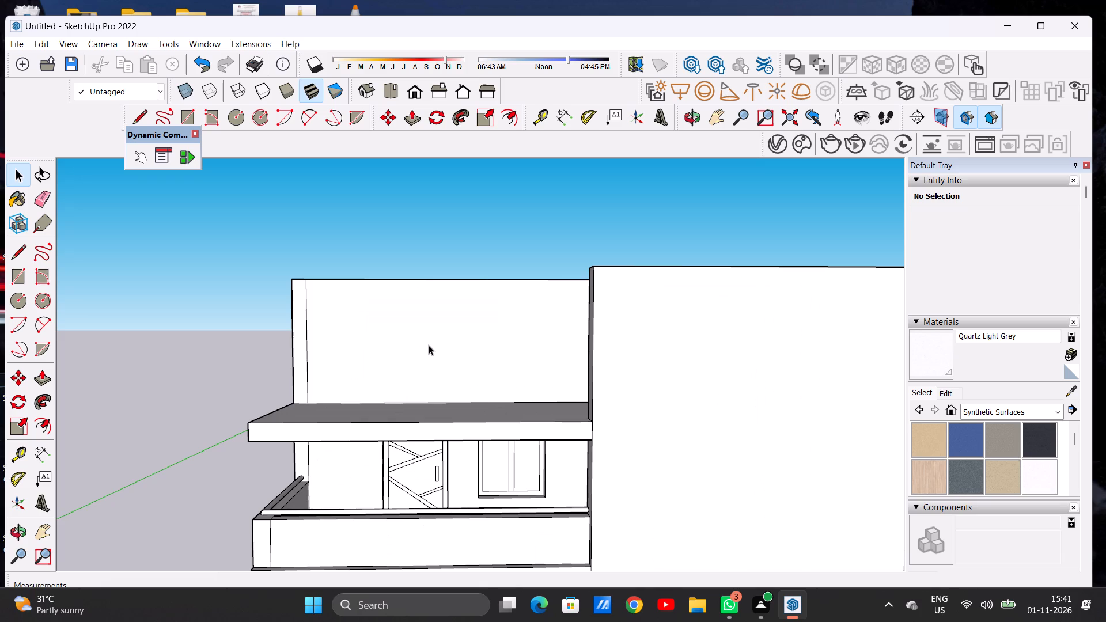
Push/Pull the front end of the rooftop side wall on the balcony side about 11' 8 5/8" forward, flush with the roof slab's front edge.
{"action": "scroll", "coordinate": [456, 332], "scroll_direction": "down", "scroll_amount": 6}
{"action": "middle_click_drag", "start_coordinate": [384, 341], "coordinate": [561, 389]}
{"action": "scroll", "coordinate": [377, 391], "scroll_direction": "up", "scroll_amount": 7}
{"action": "middle_click_drag", "start_coordinate": [434, 356], "coordinate": [390, 436]}
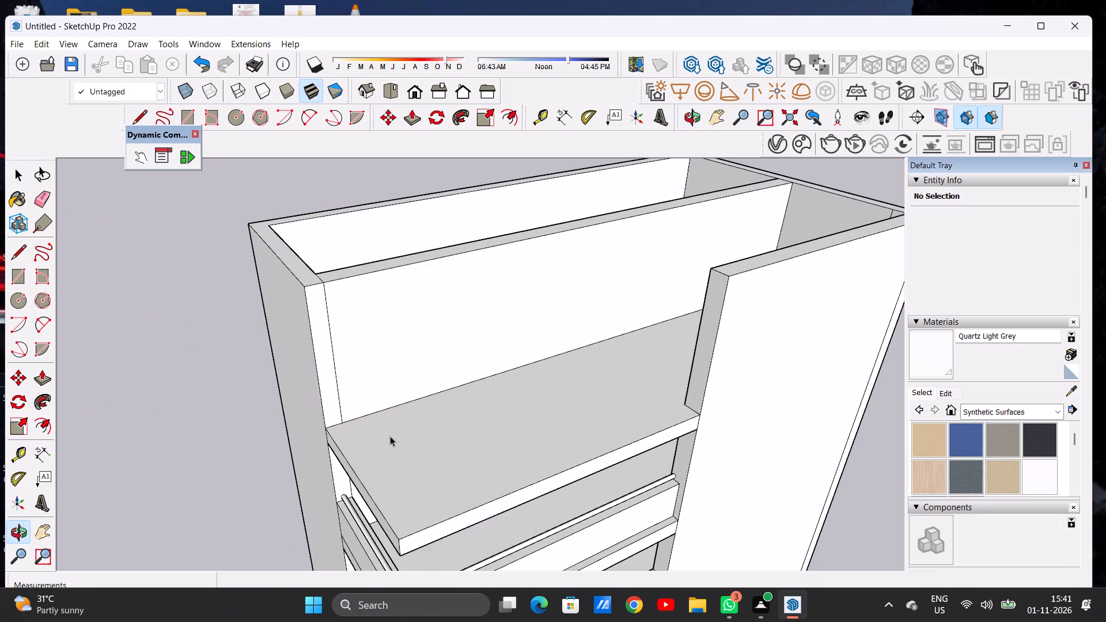
{"action": "key", "text": "p"}
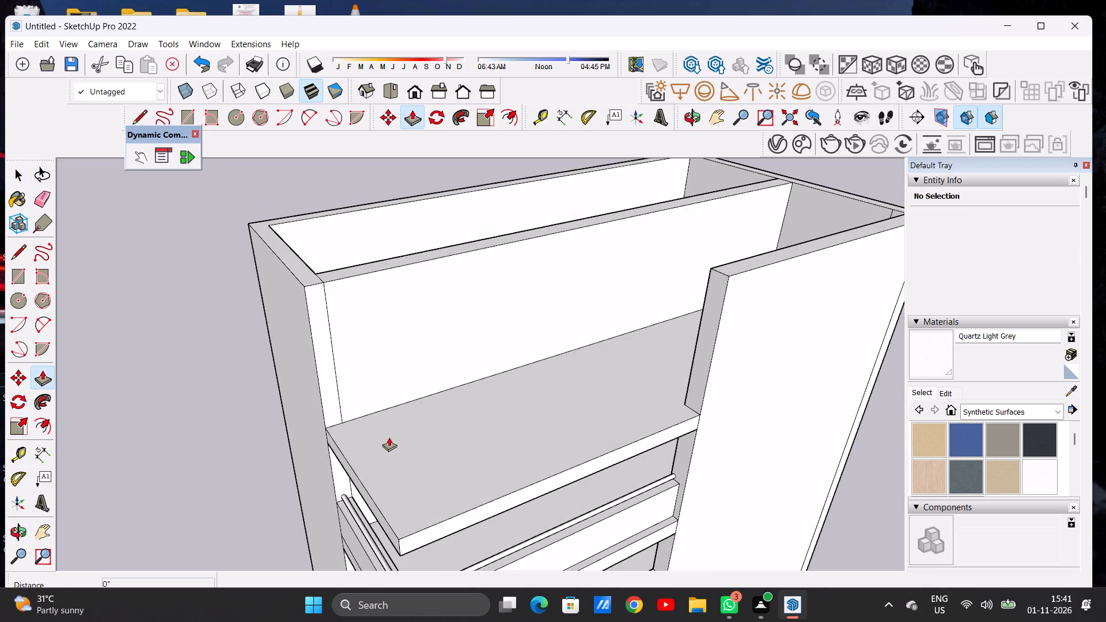
{"action": "left_click", "coordinate": [336, 411]}
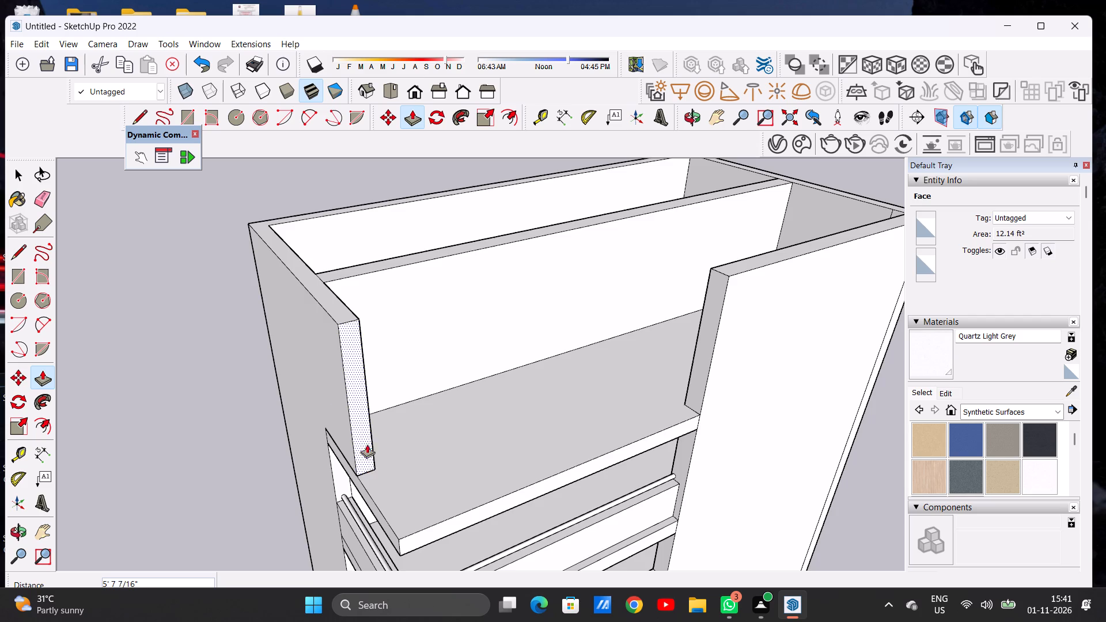
{"action": "scroll", "coordinate": [361, 421], "scroll_direction": "down", "scroll_amount": 6}
{"action": "scroll", "coordinate": [402, 483], "scroll_direction": "up", "scroll_amount": 11}
{"action": "scroll", "coordinate": [391, 467], "scroll_direction": "down", "scroll_amount": 1}
{"action": "scroll", "coordinate": [391, 467], "scroll_direction": "up", "scroll_amount": 2}
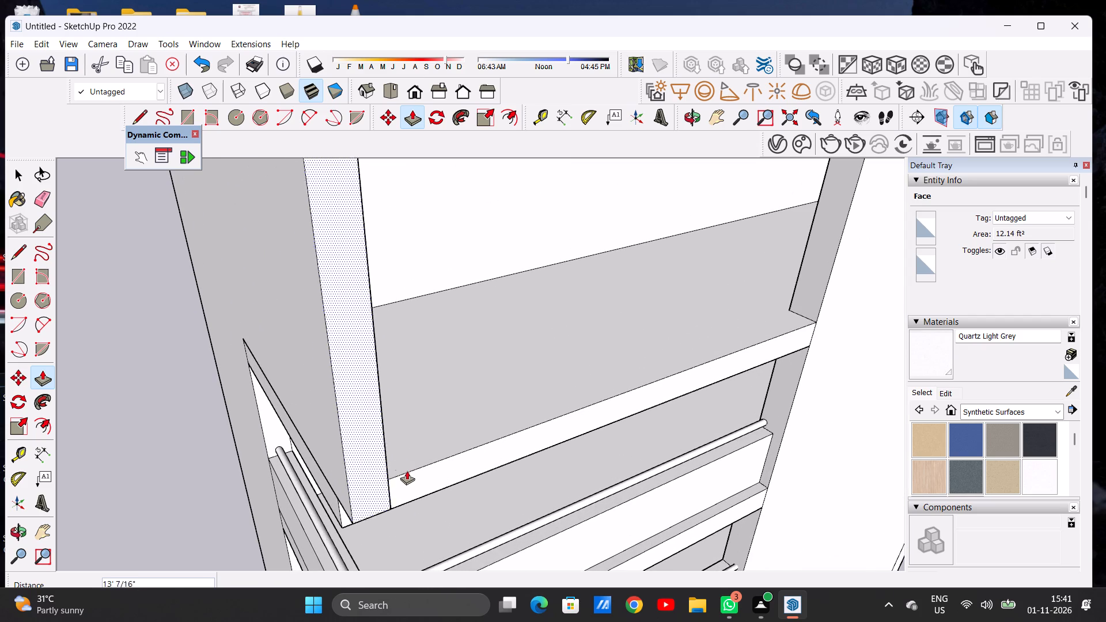
{"action": "left_click", "coordinate": [411, 473]}
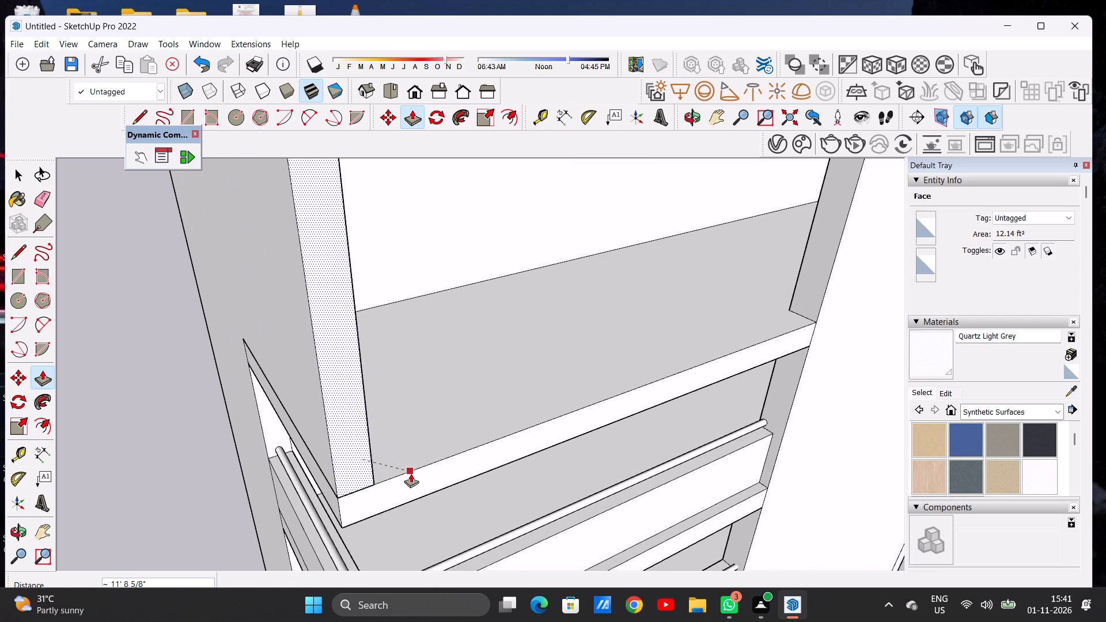
{"action": "key", "text": "space"}
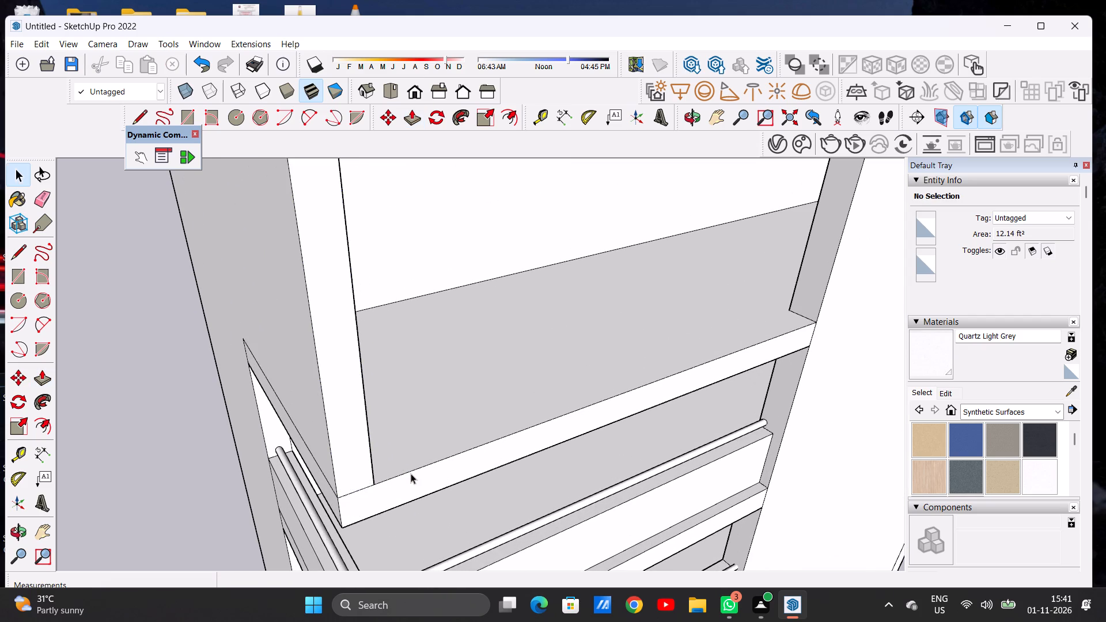
Erase the seam line between the extended side wall's front end and the roof slab's front edge.
{"action": "scroll", "coordinate": [382, 481], "scroll_direction": "down", "scroll_amount": 8}
{"action": "middle_click_drag", "start_coordinate": [456, 484], "coordinate": [442, 483]}
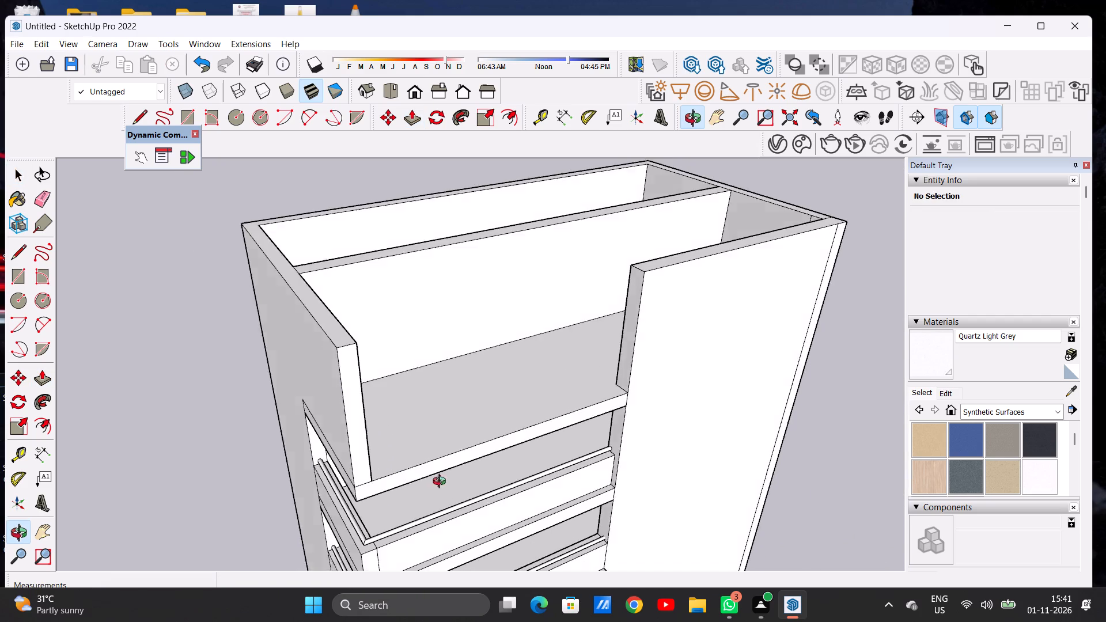
{"action": "middle_click_drag", "start_coordinate": [442, 483], "coordinate": [297, 418]}
{"action": "scroll", "coordinate": [234, 370], "scroll_direction": "up", "scroll_amount": 1}
{"action": "scroll", "coordinate": [234, 370], "scroll_direction": "down", "scroll_amount": 1}
{"action": "scroll", "coordinate": [234, 370], "scroll_direction": "up", "scroll_amount": 2}
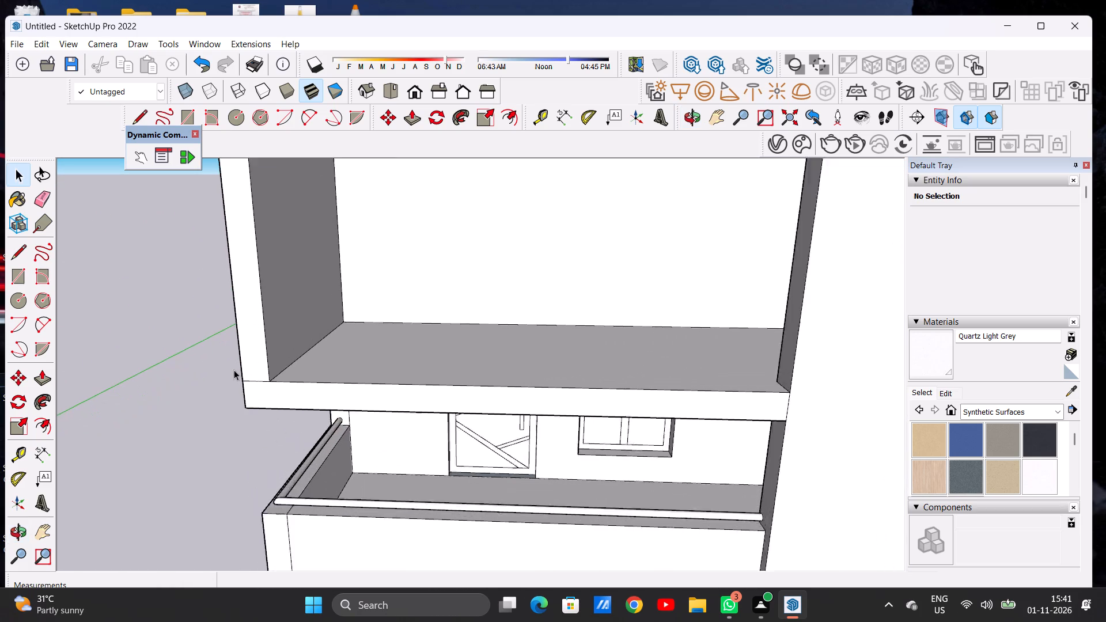
{"action": "scroll", "coordinate": [234, 370], "scroll_direction": "up", "scroll_amount": 9}
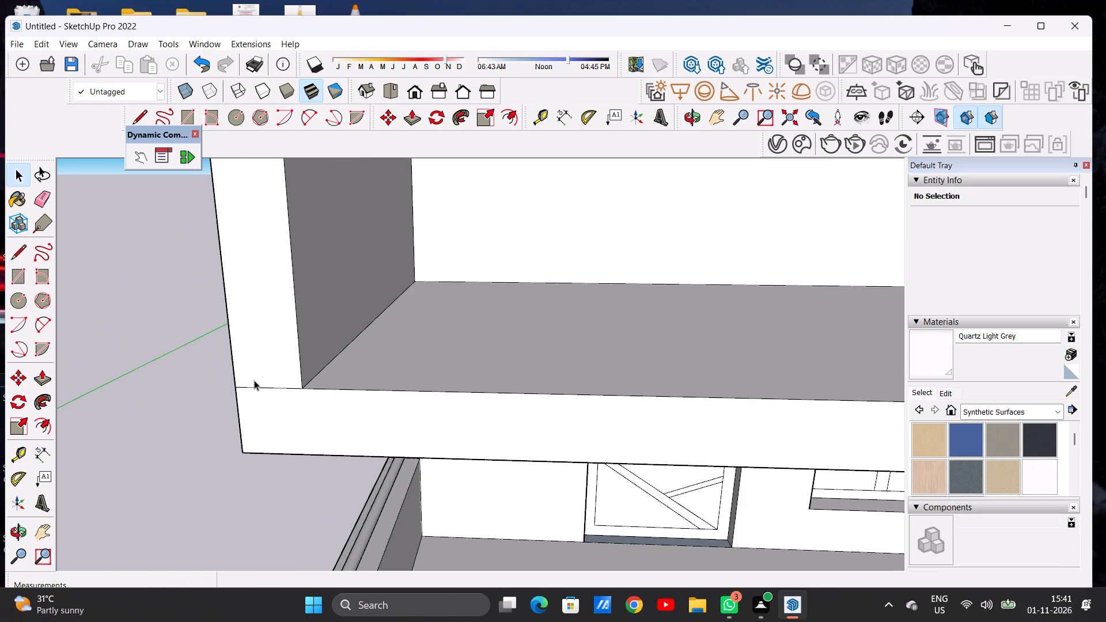
{"action": "key", "text": "e"}
{"action": "left_click_drag", "start_coordinate": [276, 378], "coordinate": [276, 392]}
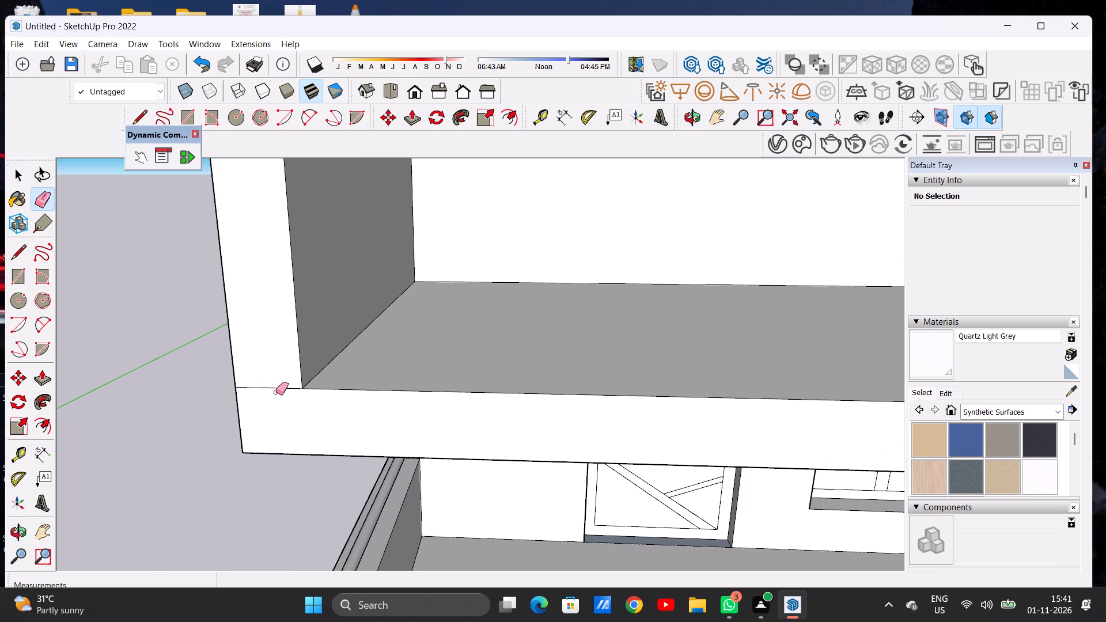
Erase the remaining seam line between the rooftop side wall's front end and the roof slab's front face.
{"action": "left_click_drag", "start_coordinate": [276, 392], "coordinate": [276, 396]}
{"action": "key", "text": "space"}
Draw a door rectangle about 5' 10 11/16" by 8' 3 3/8" on the rooftop storey's recessed wall, starting at the floor line.
{"action": "scroll", "coordinate": [302, 383], "scroll_direction": "down", "scroll_amount": 6}
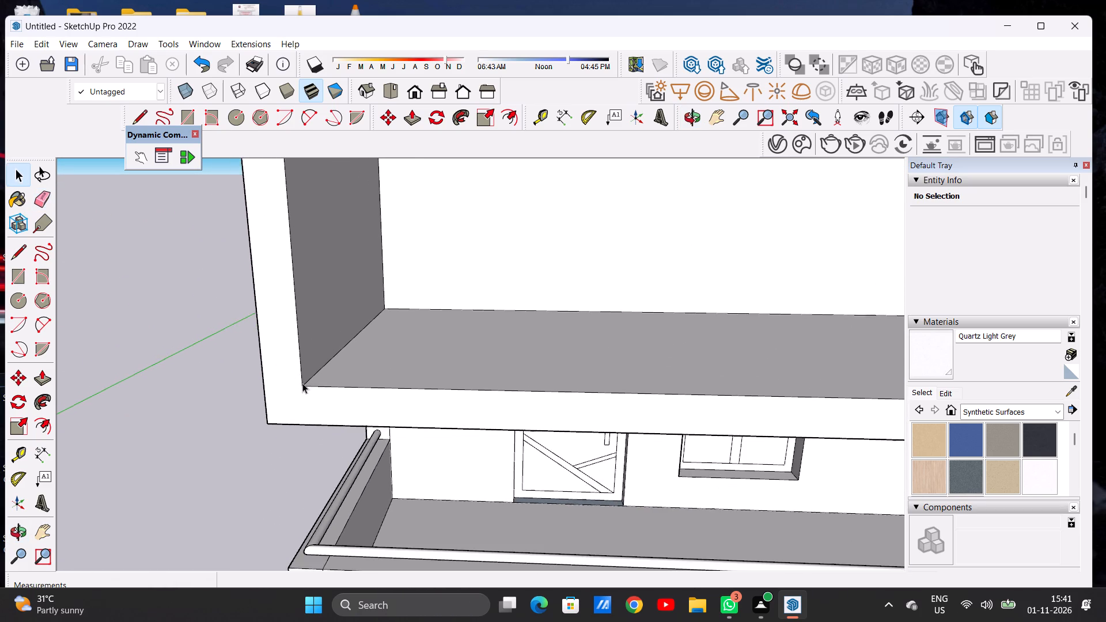
{"action": "scroll", "coordinate": [328, 412], "scroll_direction": "down", "scroll_amount": 14}
{"action": "middle_click_drag", "start_coordinate": [403, 405], "coordinate": [418, 356]}
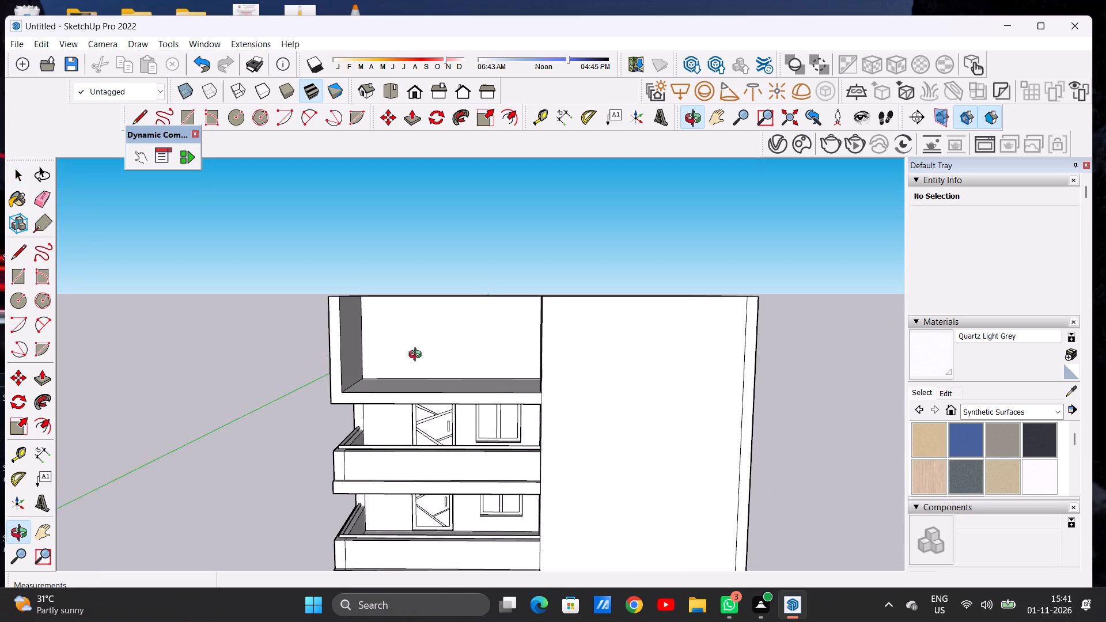
{"action": "middle_click_drag", "start_coordinate": [418, 356], "coordinate": [423, 356]}
{"action": "scroll", "coordinate": [444, 345], "scroll_direction": "up", "scroll_amount": 7}
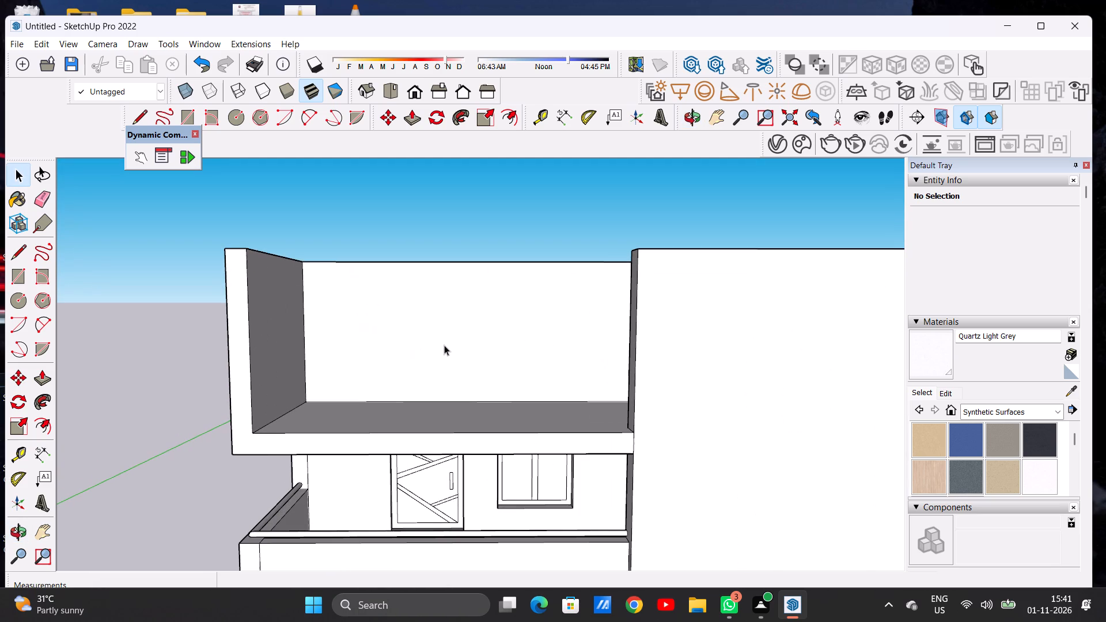
{"action": "key", "text": "r"}
{"action": "left_click", "coordinate": [381, 400]}
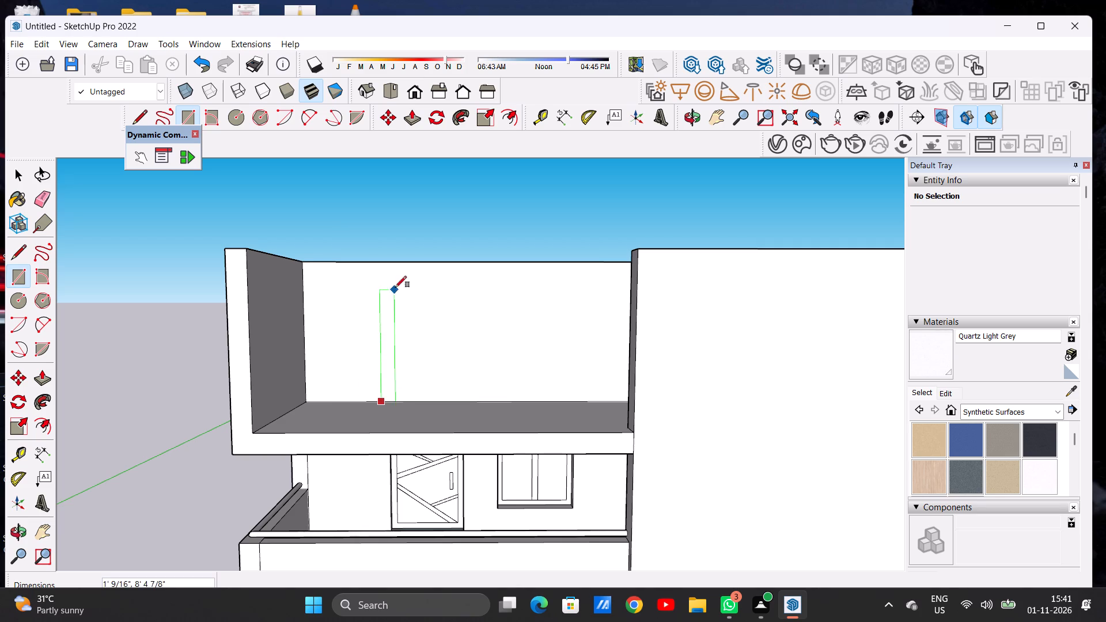
{"action": "left_click", "coordinate": [460, 290]}
Draw a square window outline of about 6' 8 11/16" per side beside the rooftop door, between it and the tall block.
{"action": "scroll", "coordinate": [376, 354], "scroll_direction": "down", "scroll_amount": 7}
{"action": "middle_click_drag", "start_coordinate": [435, 370], "coordinate": [434, 354]}
{"action": "middle_click", "coordinate": [434, 354]}
{"action": "scroll", "coordinate": [473, 343], "scroll_direction": "up", "scroll_amount": 6}
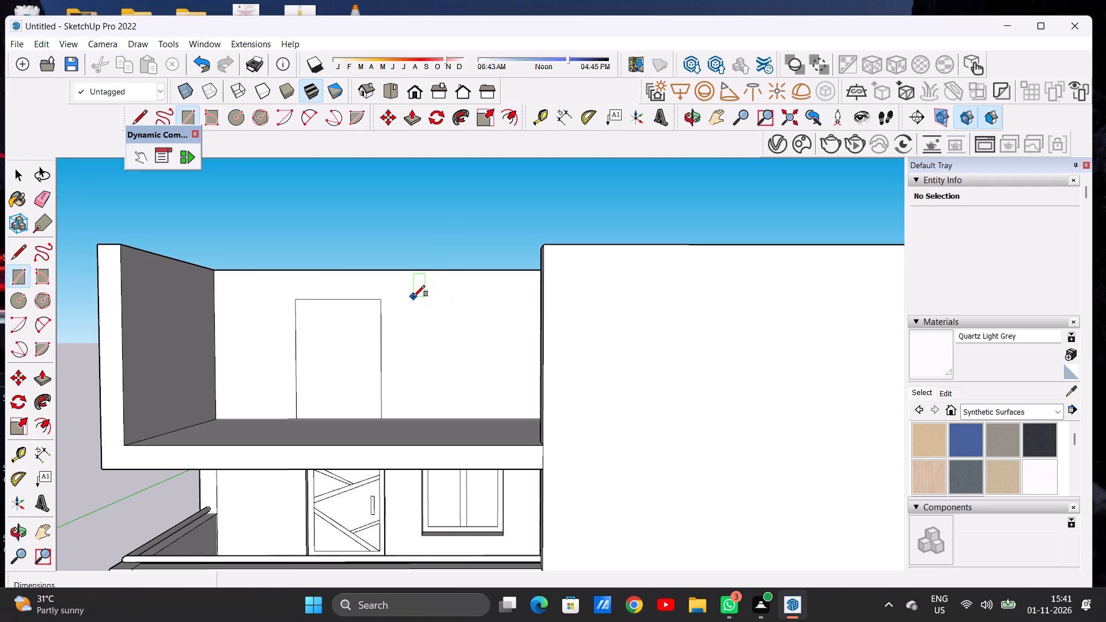
{"action": "left_click", "coordinate": [418, 297]}
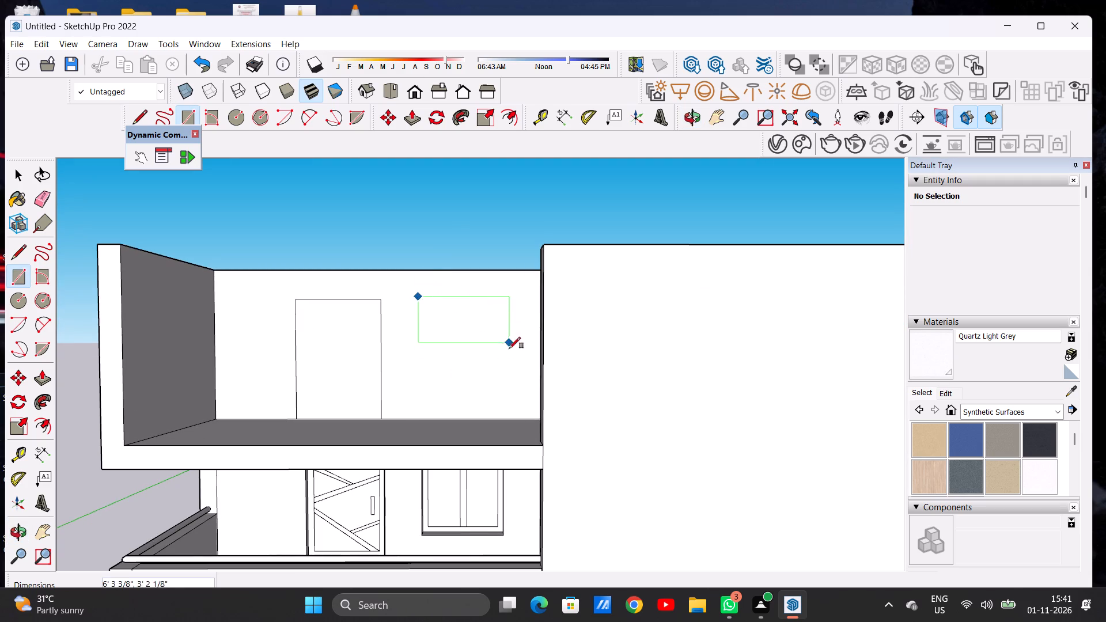
{"action": "left_click", "coordinate": [516, 393]}
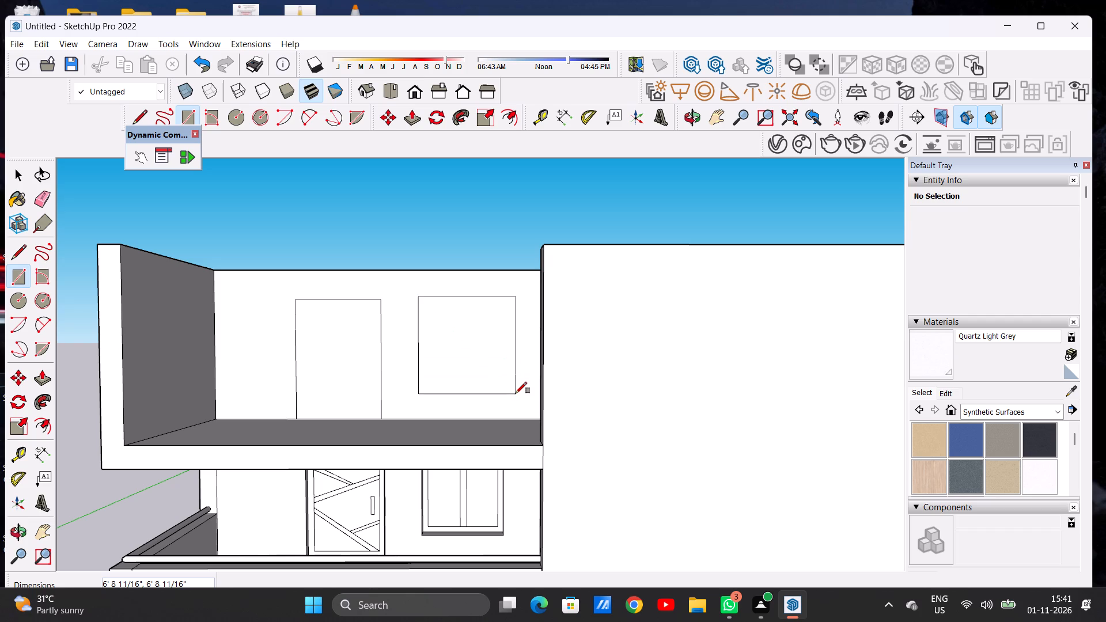
{"action": "key", "text": "space"}
Draw a vertical line from the door outline's top edge to the floor, just inside the side farther from the window.
{"action": "scroll", "coordinate": [448, 361], "scroll_direction": "down", "scroll_amount": 14}
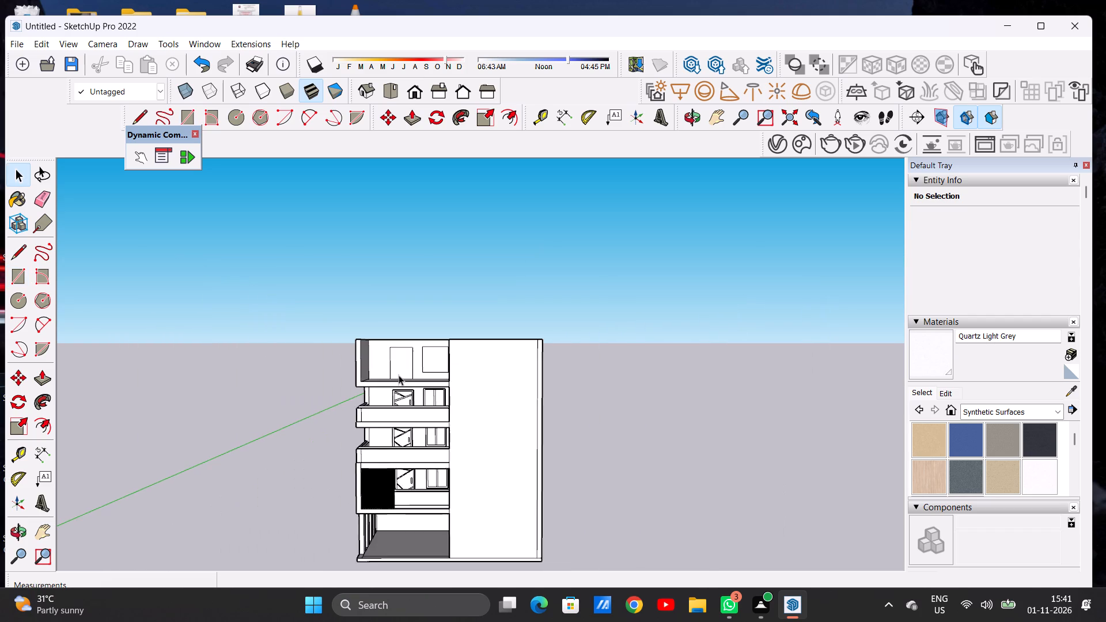
{"action": "scroll", "coordinate": [404, 365], "scroll_direction": "up", "scroll_amount": 2}
{"action": "scroll", "coordinate": [404, 363], "scroll_direction": "down", "scroll_amount": 1}
{"action": "scroll", "coordinate": [404, 363], "scroll_direction": "up", "scroll_amount": 8}
{"action": "scroll", "coordinate": [419, 376], "scroll_direction": "down", "scroll_amount": 4}
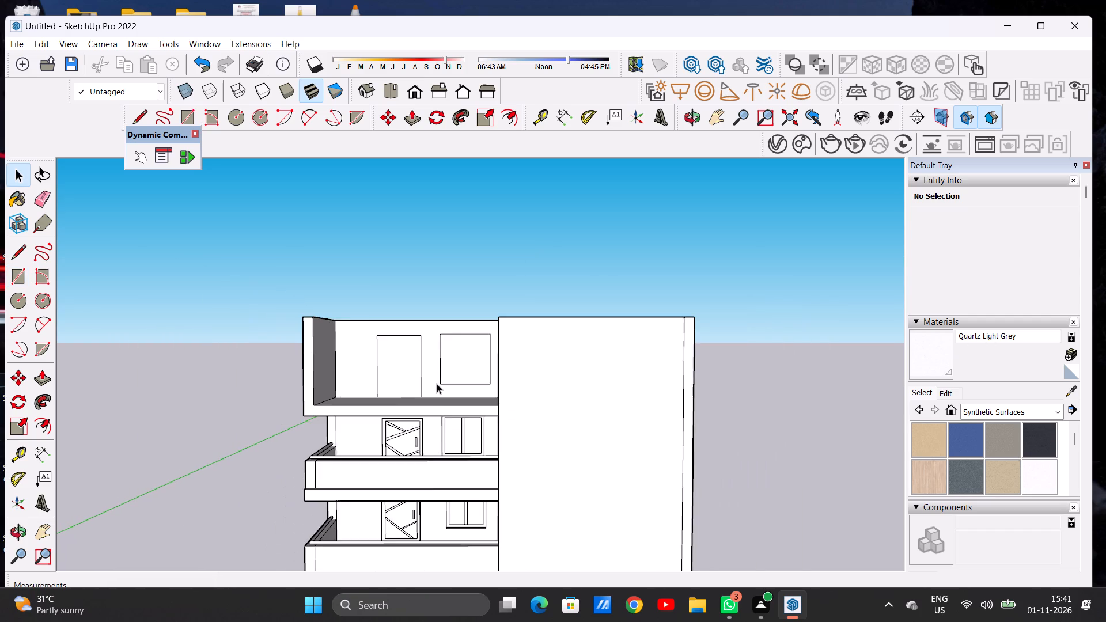
{"action": "middle_click", "coordinate": [437, 384]}
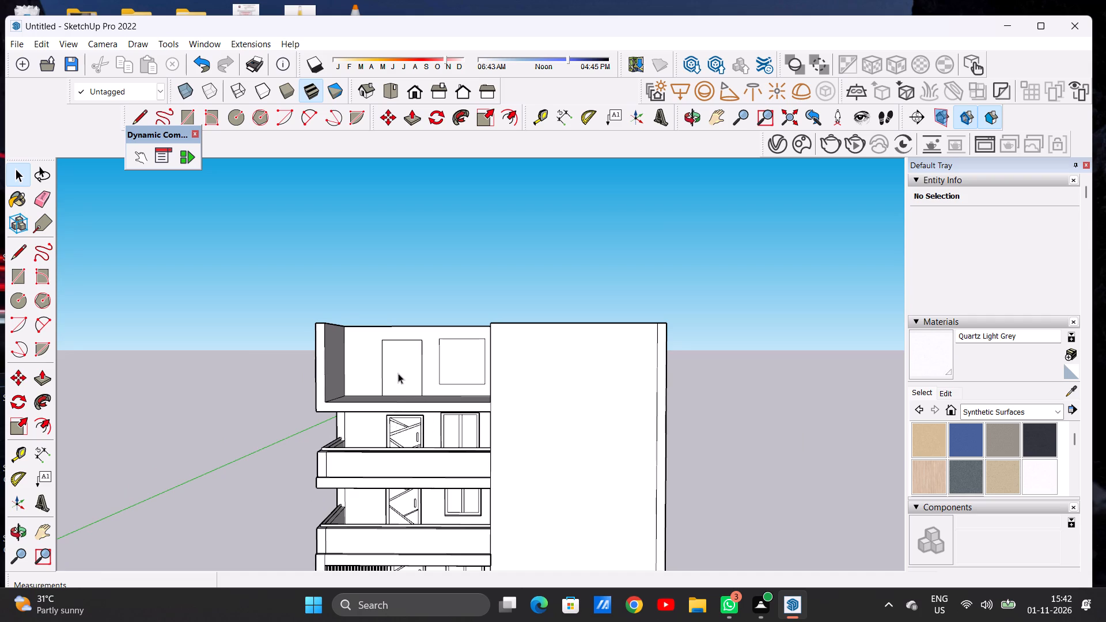
{"action": "scroll", "coordinate": [397, 363], "scroll_direction": "up", "scroll_amount": 10}
{"action": "key", "text": "l"}
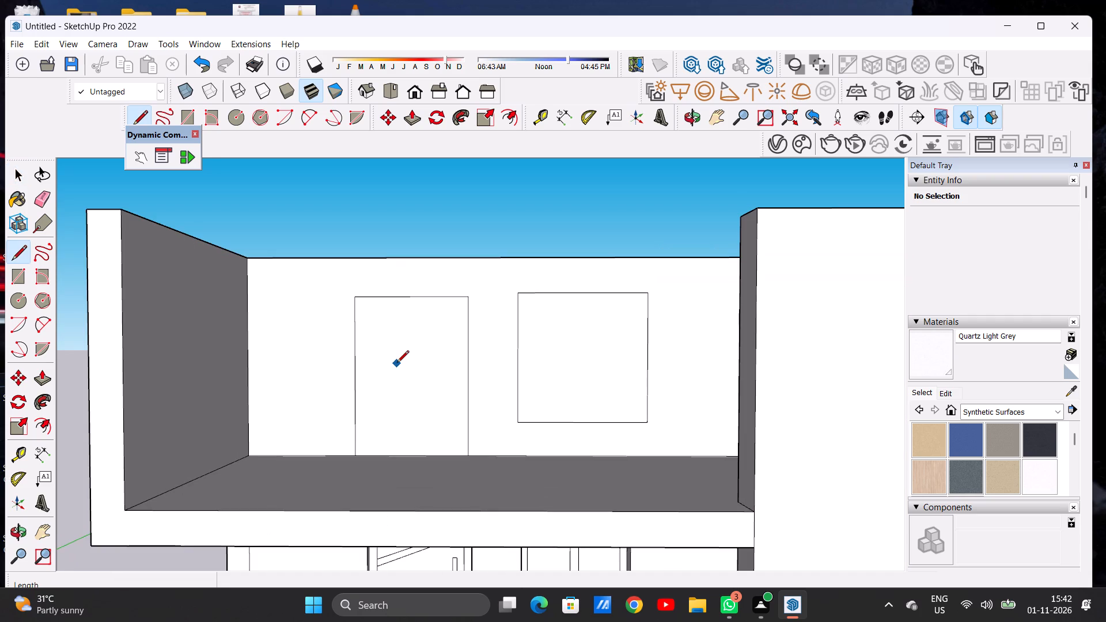
{"action": "left_click", "coordinate": [365, 299]}
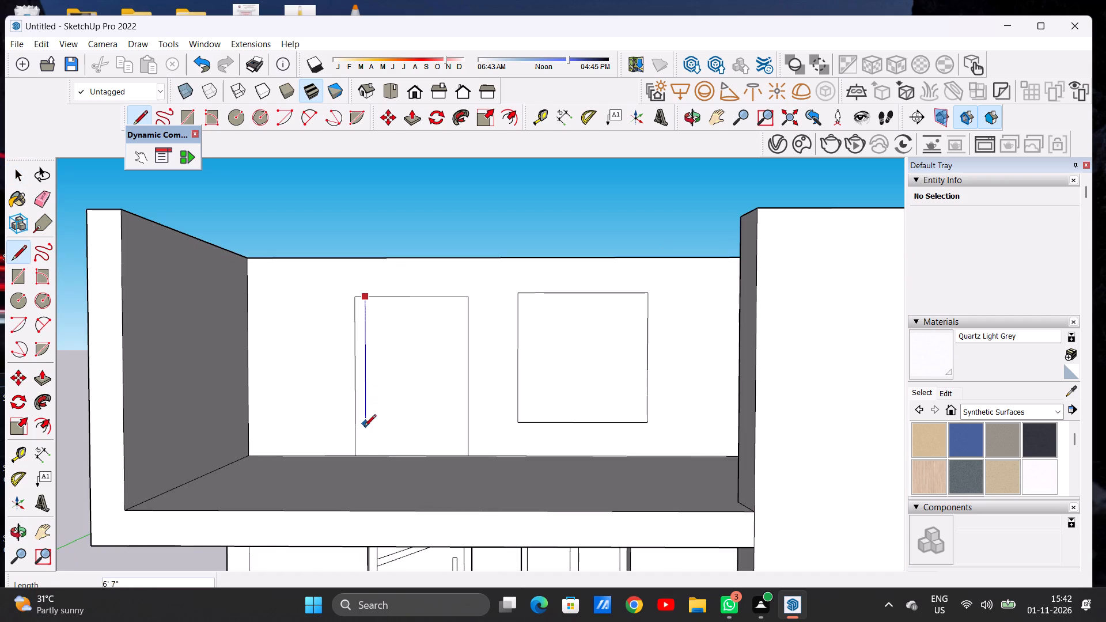
{"action": "left_click", "coordinate": [368, 456]}
{"action": "key", "text": "space"}
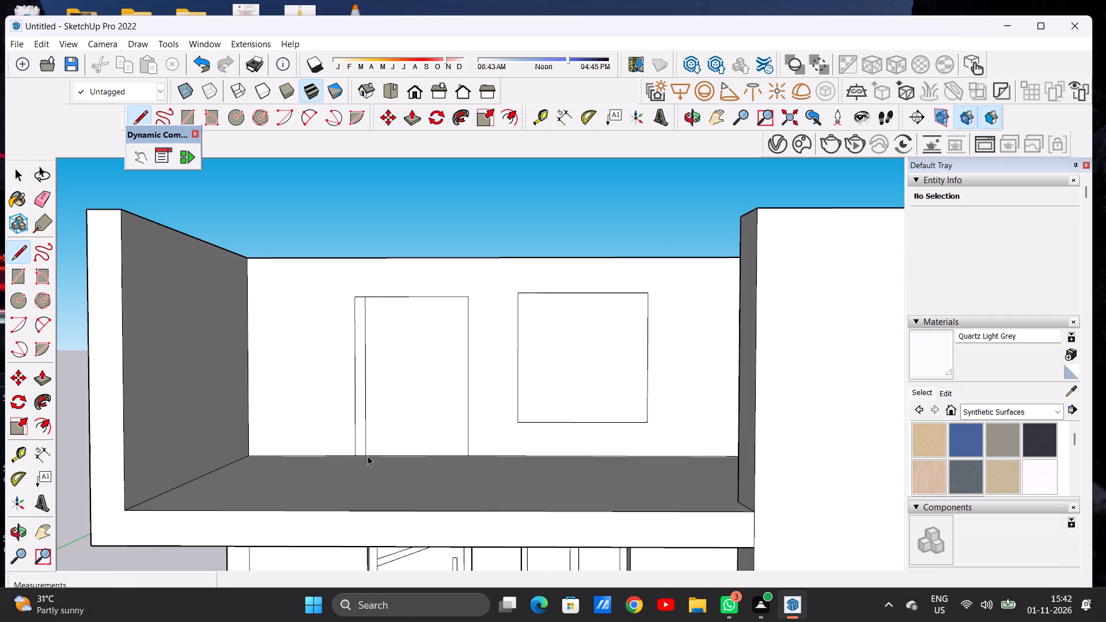
Erase the door outline's old outer side and its leftover top segment to narrow the door to the new line.
{"action": "type", "text": "E"}
{"action": "scroll", "coordinate": [340, 437], "scroll_direction": "up", "scroll_amount": 6}
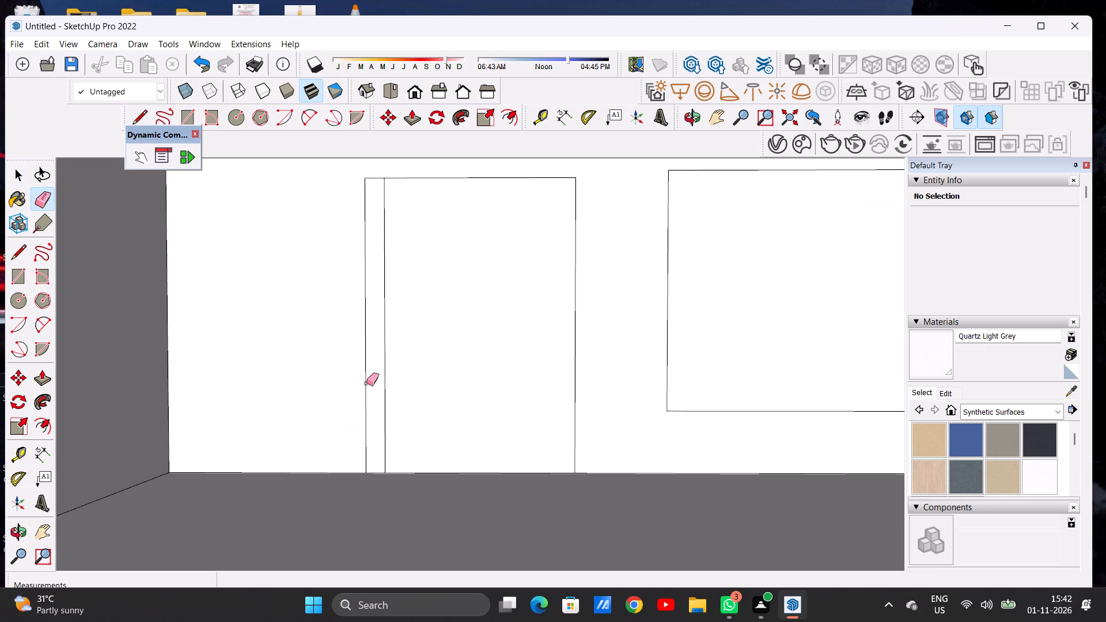
{"action": "left_click", "coordinate": [361, 388]}
{"action": "left_click_drag", "start_coordinate": [369, 380], "coordinate": [365, 388]}
{"action": "scroll", "coordinate": [365, 394], "scroll_direction": "down", "scroll_amount": 5}
{"action": "scroll", "coordinate": [380, 253], "scroll_direction": "up", "scroll_amount": 7}
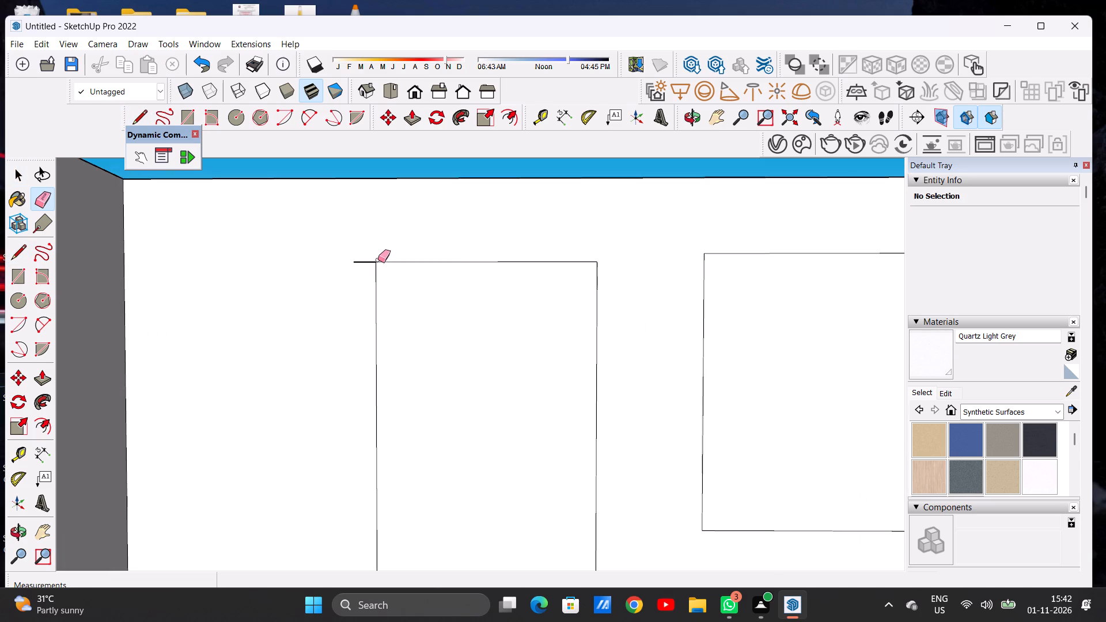
{"action": "left_click_drag", "start_coordinate": [365, 258], "coordinate": [363, 268]}
{"action": "key", "text": "space"}
Push/Pull the rooftop door face slightly inward to recess it into the wall.
{"action": "scroll", "coordinate": [392, 323], "scroll_direction": "down", "scroll_amount": 17}
{"action": "middle_click_drag", "start_coordinate": [448, 297], "coordinate": [440, 369]}
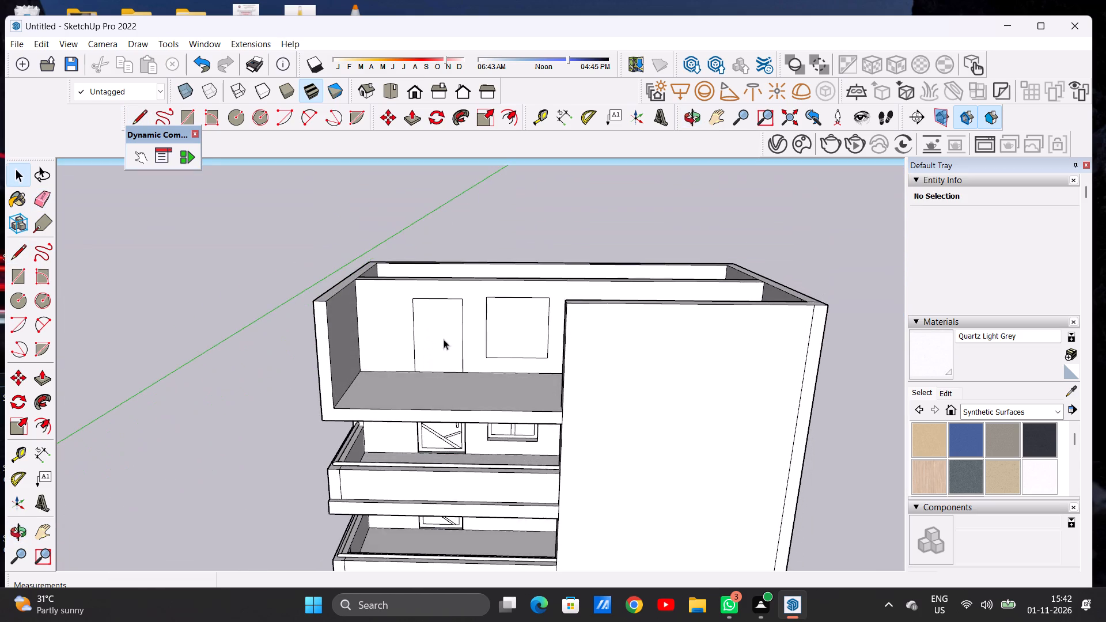
{"action": "scroll", "coordinate": [448, 306], "scroll_direction": "up", "scroll_amount": 15}
{"action": "key", "text": "p"}
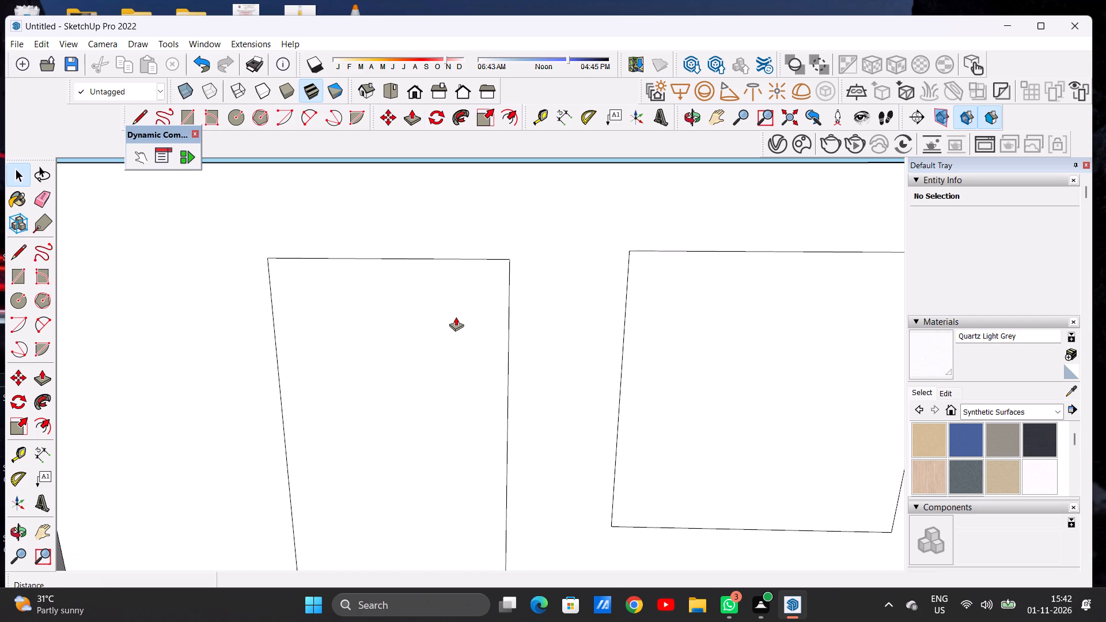
{"action": "middle_click_drag", "start_coordinate": [449, 316], "coordinate": [438, 364]}
{"action": "left_click", "coordinate": [381, 386]}
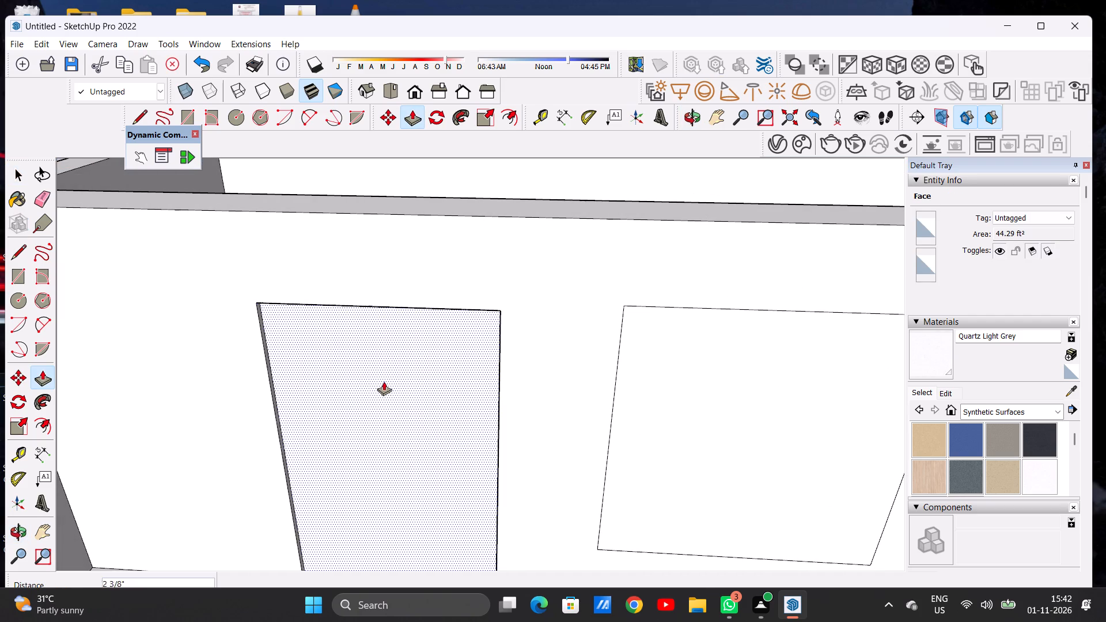
{"action": "left_click", "coordinate": [390, 374]}
{"action": "key", "text": "space"}
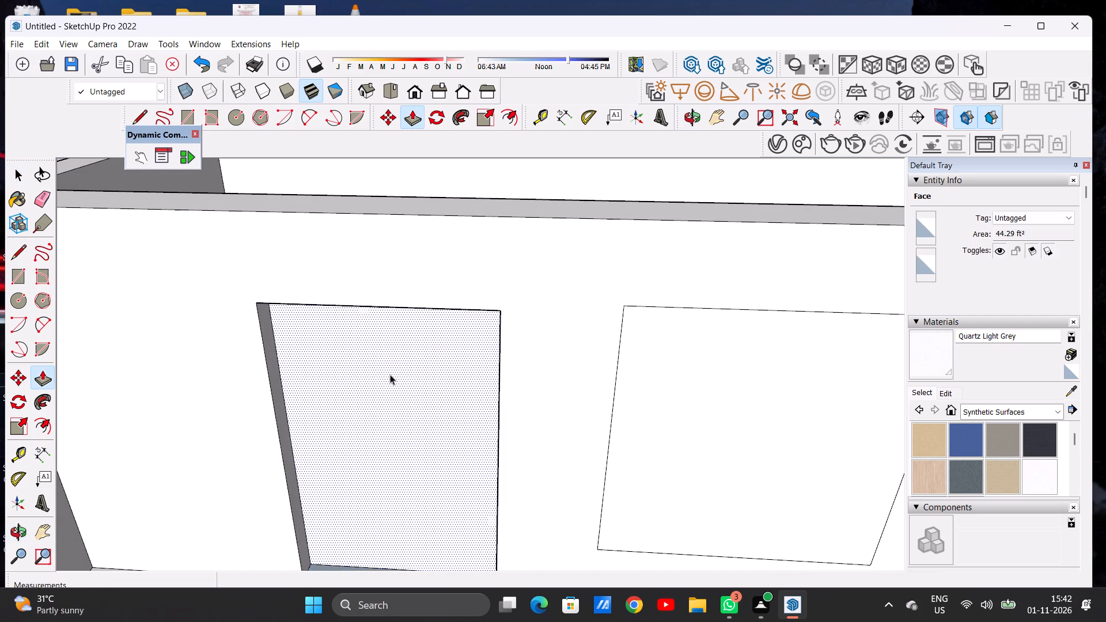
Offset the recessed rooftop door face's outline inward by about 6 1/16" to form the door frame.
{"action": "scroll", "coordinate": [391, 376], "scroll_direction": "down", "scroll_amount": 14}
{"action": "middle_click_drag", "start_coordinate": [423, 438], "coordinate": [431, 356]}
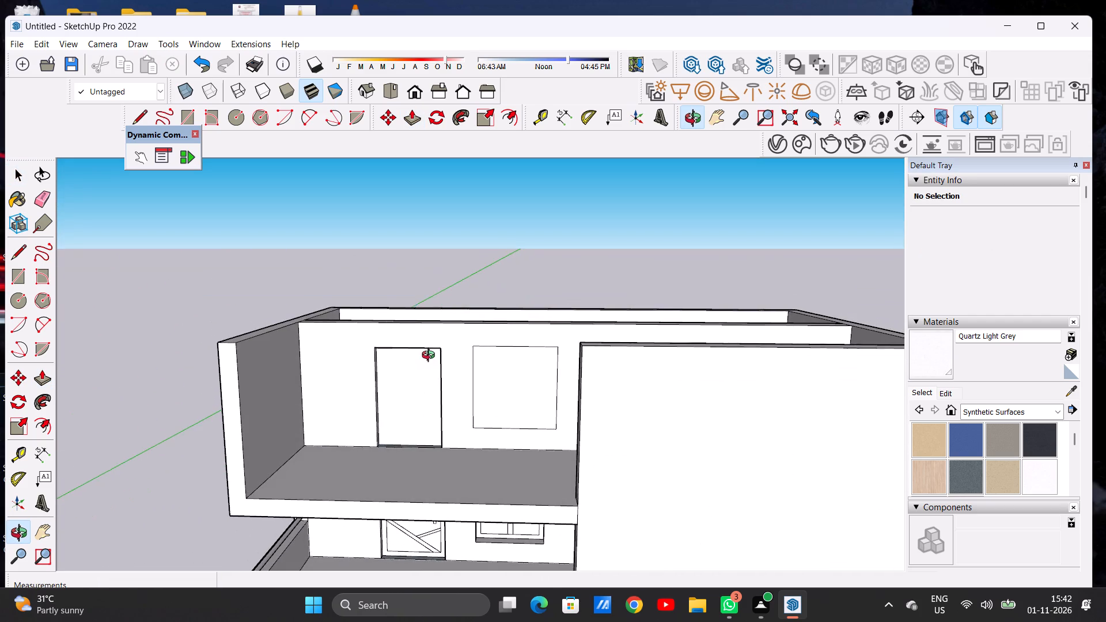
{"action": "middle_click_drag", "start_coordinate": [431, 356], "coordinate": [430, 348]}
{"action": "scroll", "coordinate": [425, 416], "scroll_direction": "up", "scroll_amount": 8}
{"action": "type", "text": "OF"}
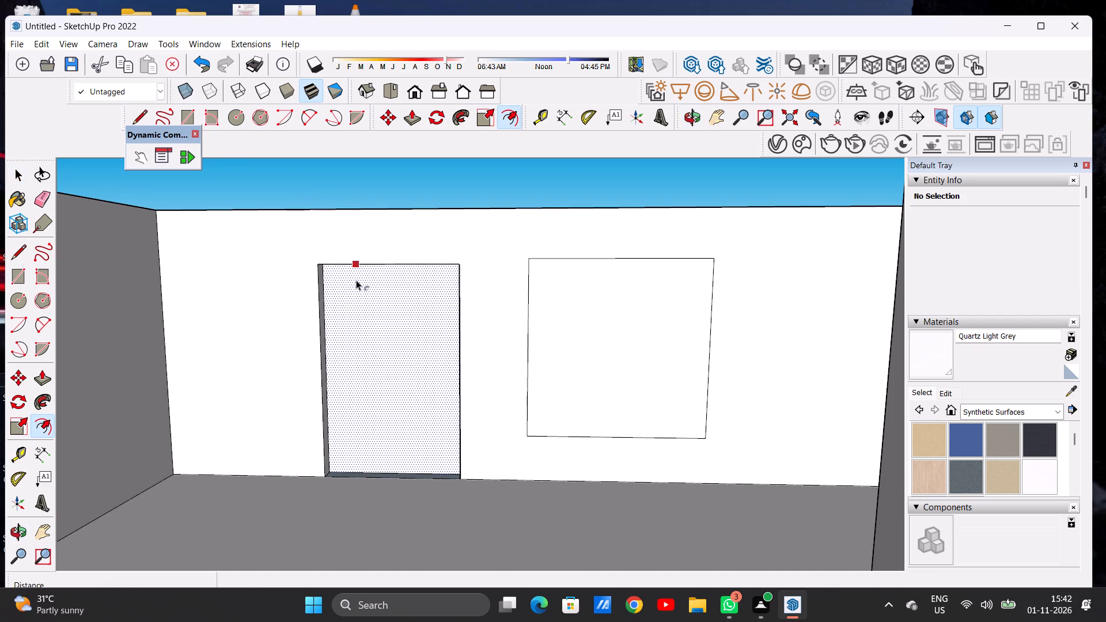
{"action": "left_click", "coordinate": [356, 280]}
{"action": "left_click", "coordinate": [353, 278]}
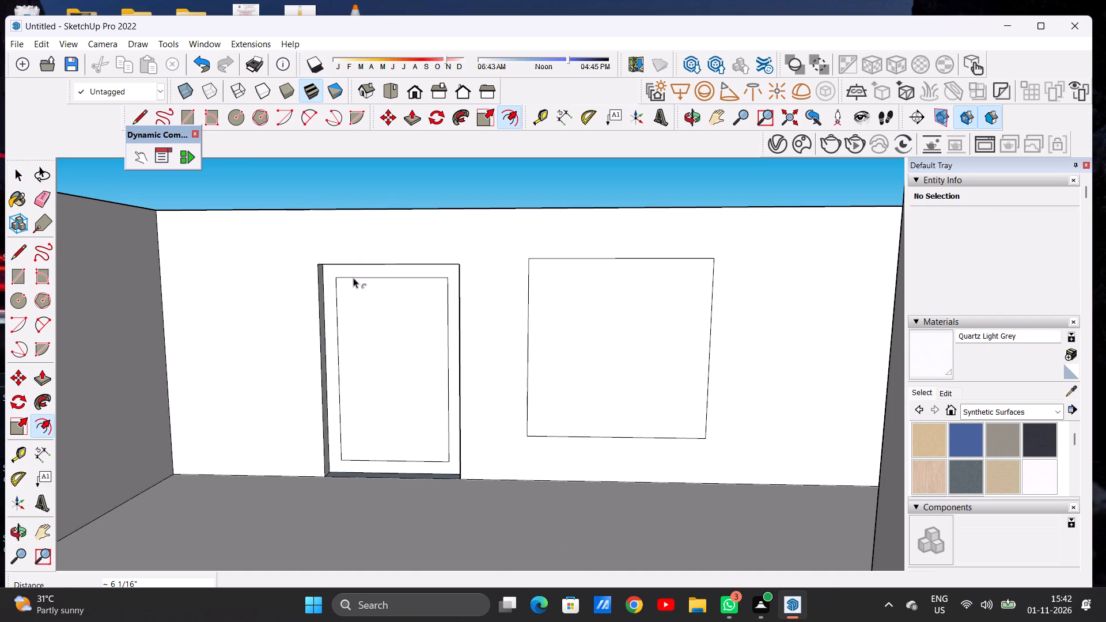
{"action": "key", "text": "space"}
Draw two nearly parallel diagonal lines, each about 4' 10" long, across the upper part of the inner door panel as a narrow strip.
{"action": "scroll", "coordinate": [353, 278], "scroll_direction": "down", "scroll_amount": 12}
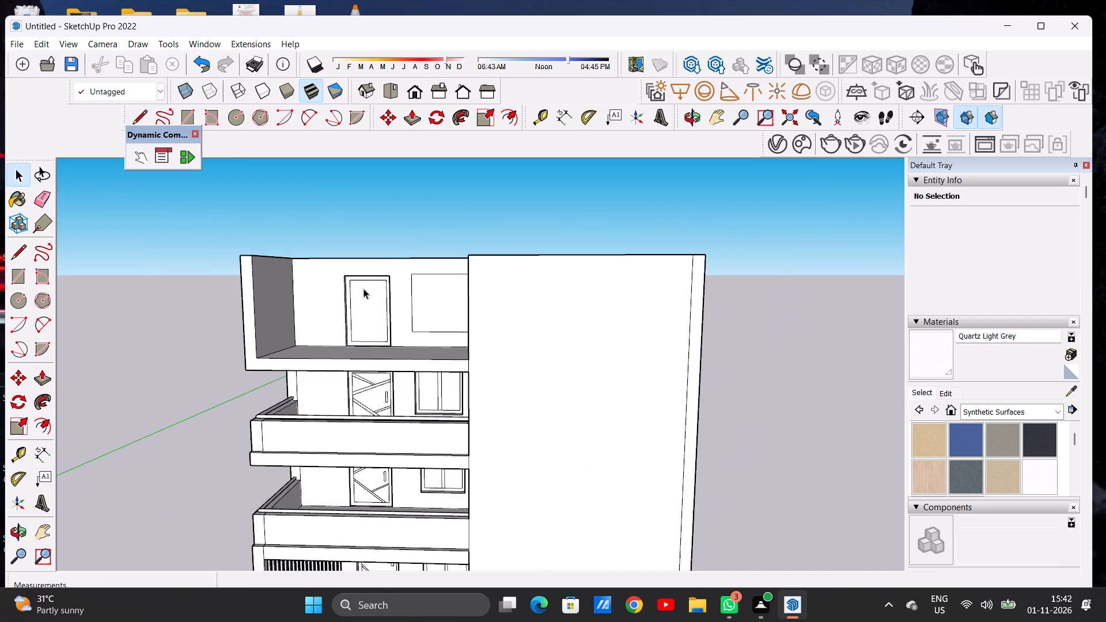
{"action": "scroll", "coordinate": [360, 276], "scroll_direction": "up", "scroll_amount": 12}
{"action": "key", "text": "l"}
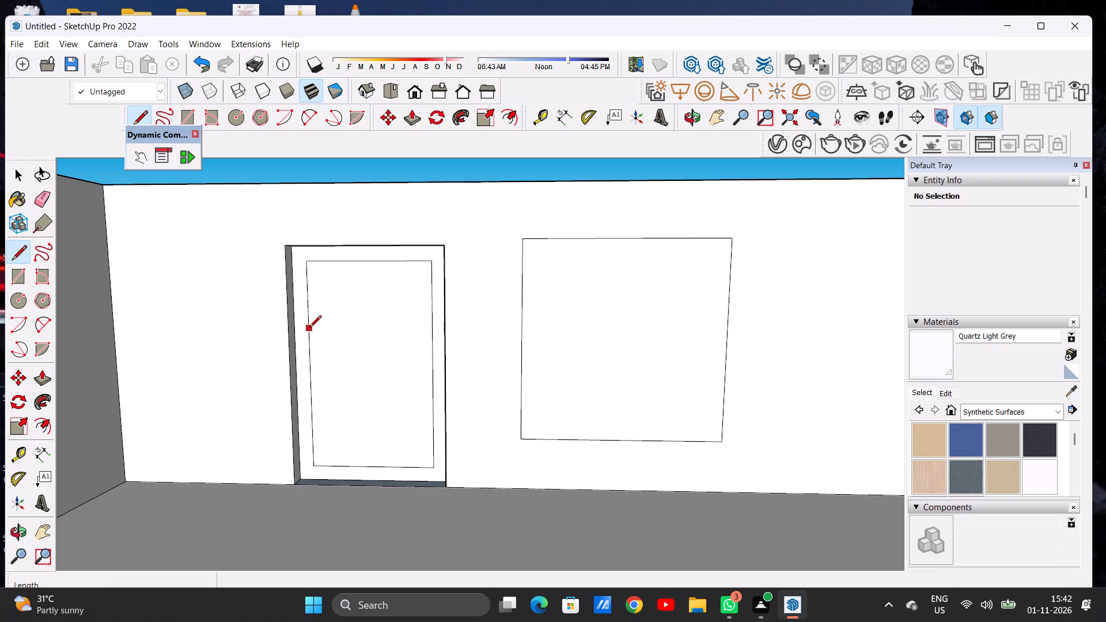
{"action": "left_click", "coordinate": [309, 328]}
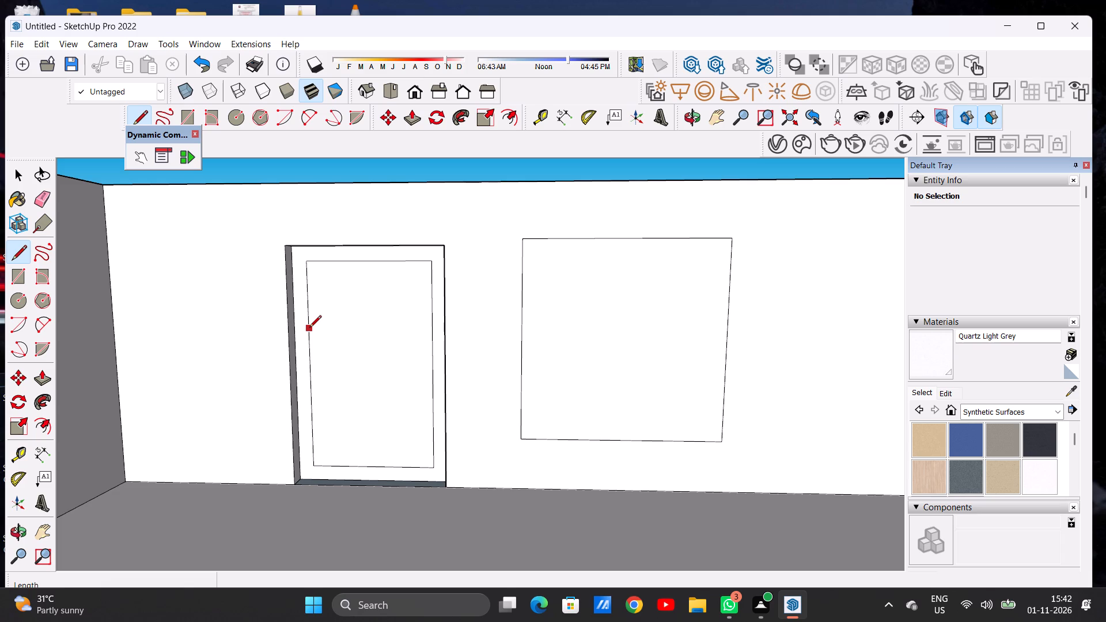
{"action": "key", "text": "space"}
{"action": "type", "text": "L"}
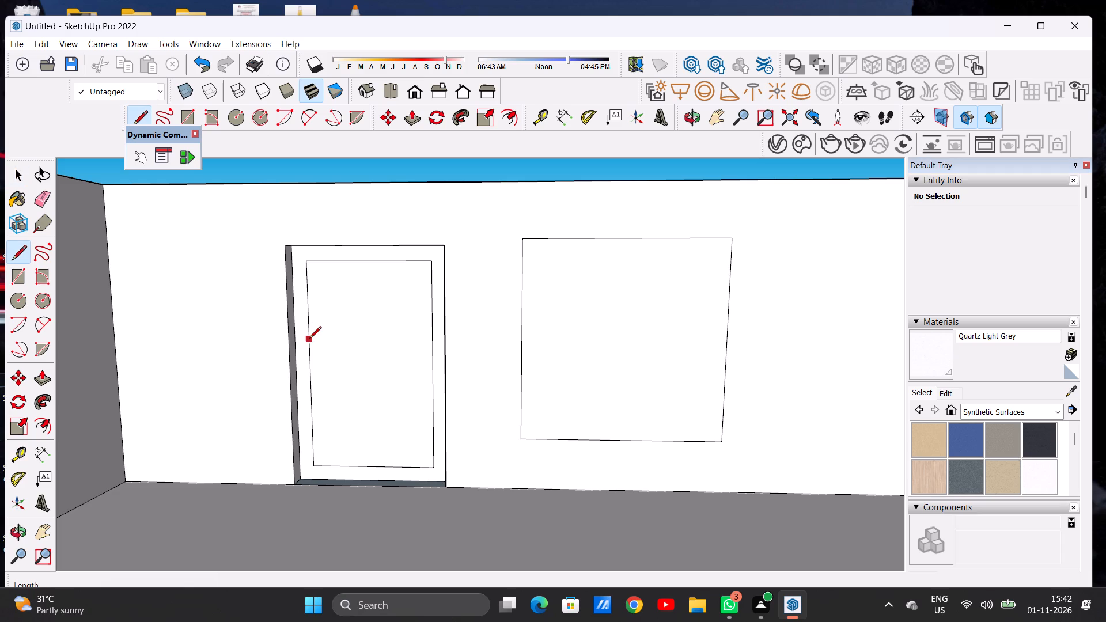
{"action": "left_click", "coordinate": [309, 339]}
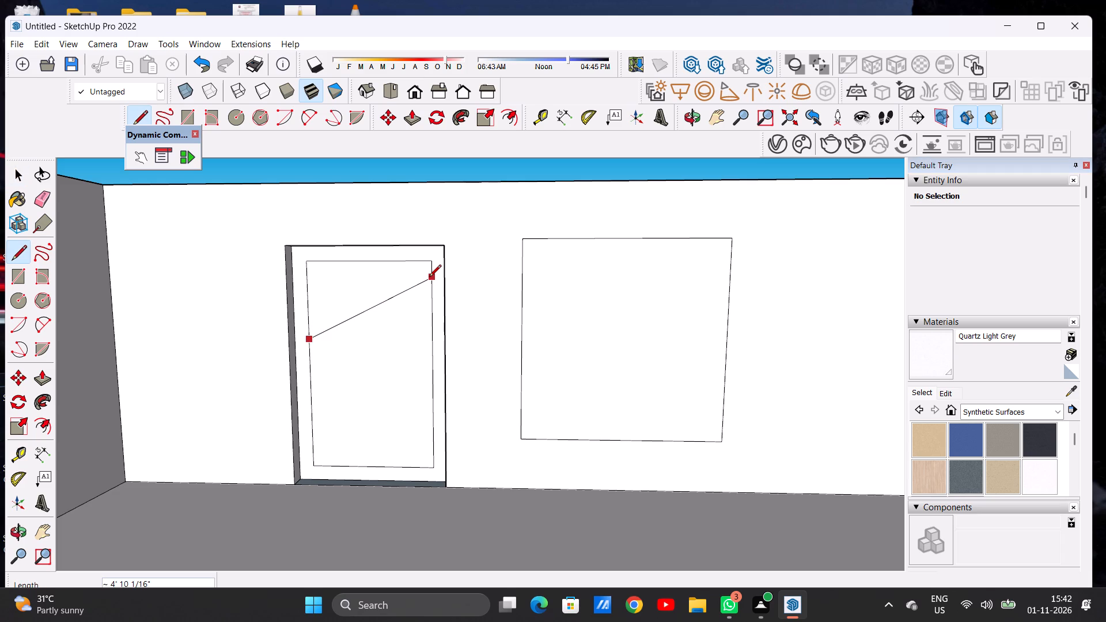
{"action": "left_click", "coordinate": [429, 278]}
{"action": "scroll", "coordinate": [429, 278], "scroll_direction": "up", "scroll_amount": 2}
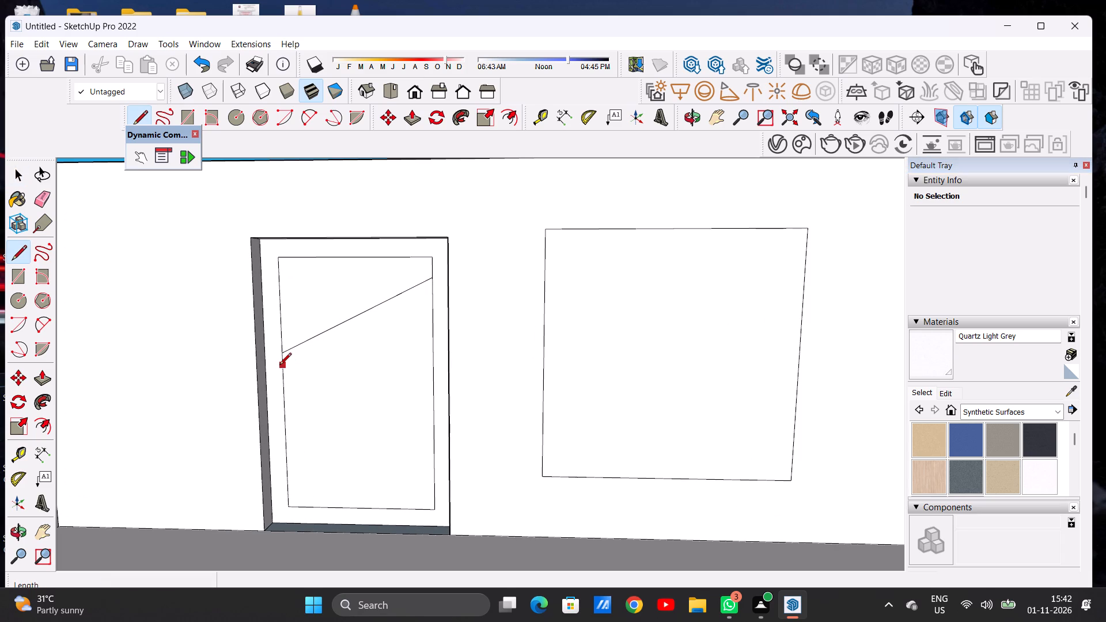
{"action": "left_click", "coordinate": [279, 366]}
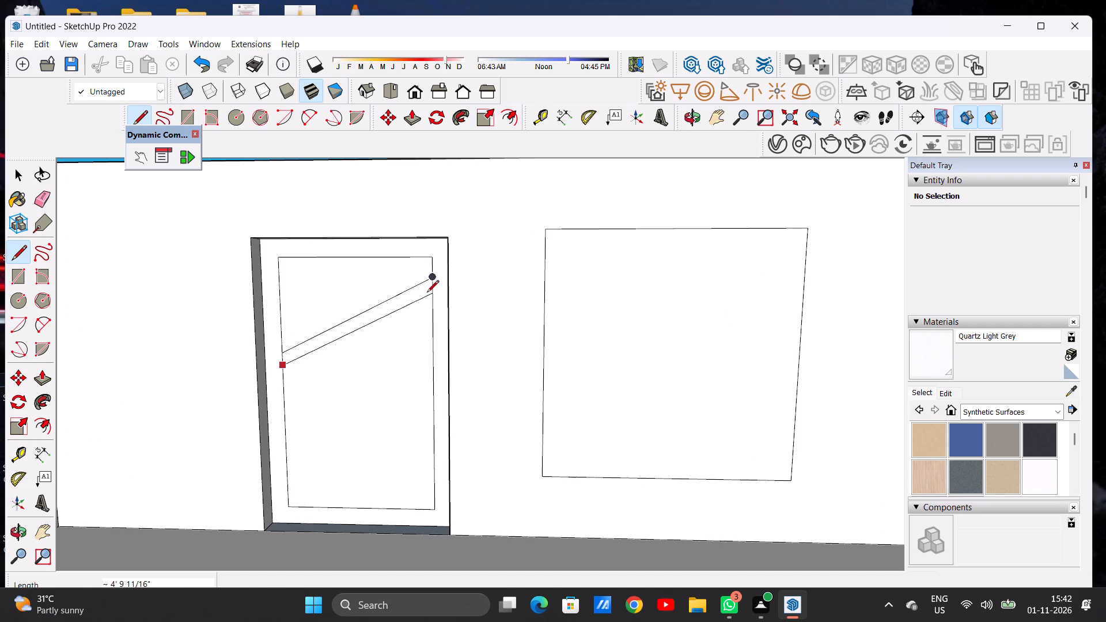
{"action": "left_click", "coordinate": [429, 286]}
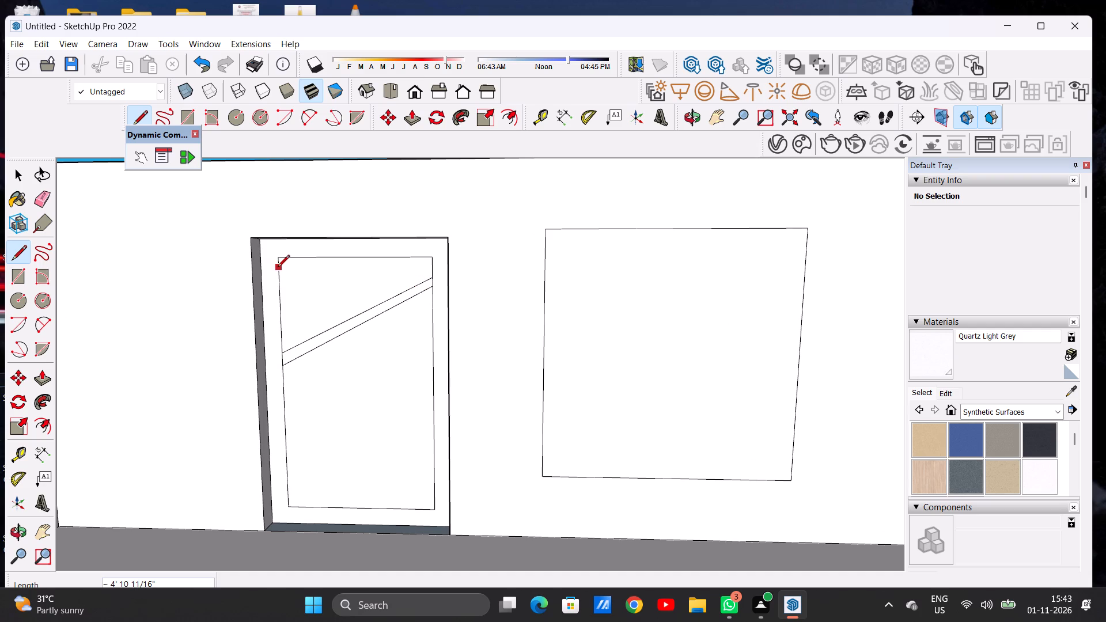
Draw two slanted lines about 2' 9" and 3' long from the panel's upper handle-opposite side down to the existing diagonal strip.
{"action": "left_click", "coordinate": [278, 269]}
{"action": "left_click", "coordinate": [366, 307]}
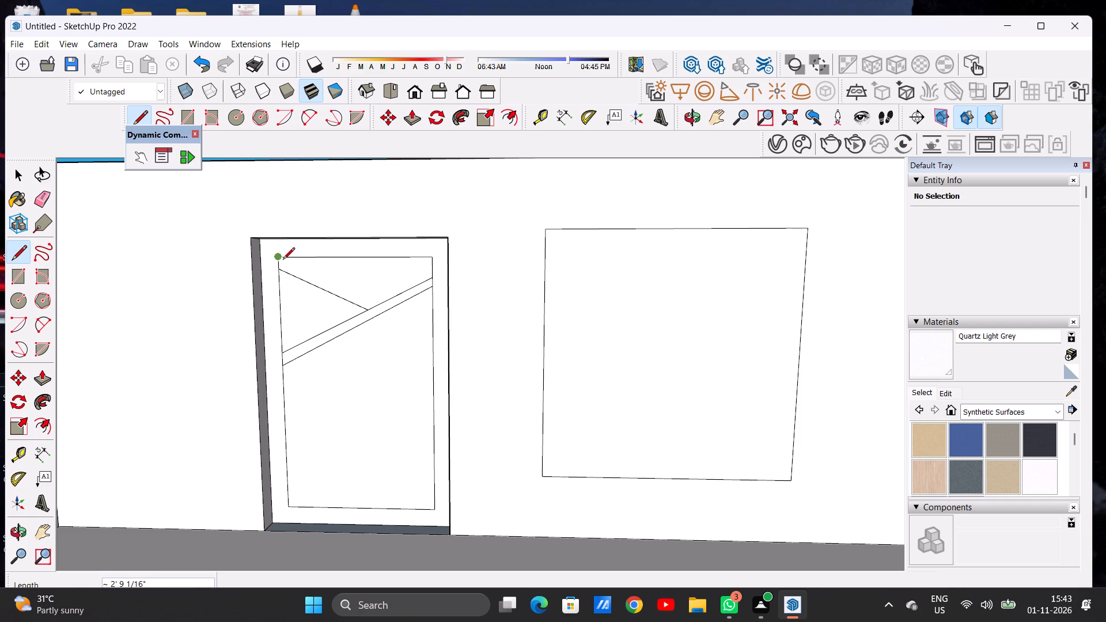
{"action": "left_click", "coordinate": [281, 260]}
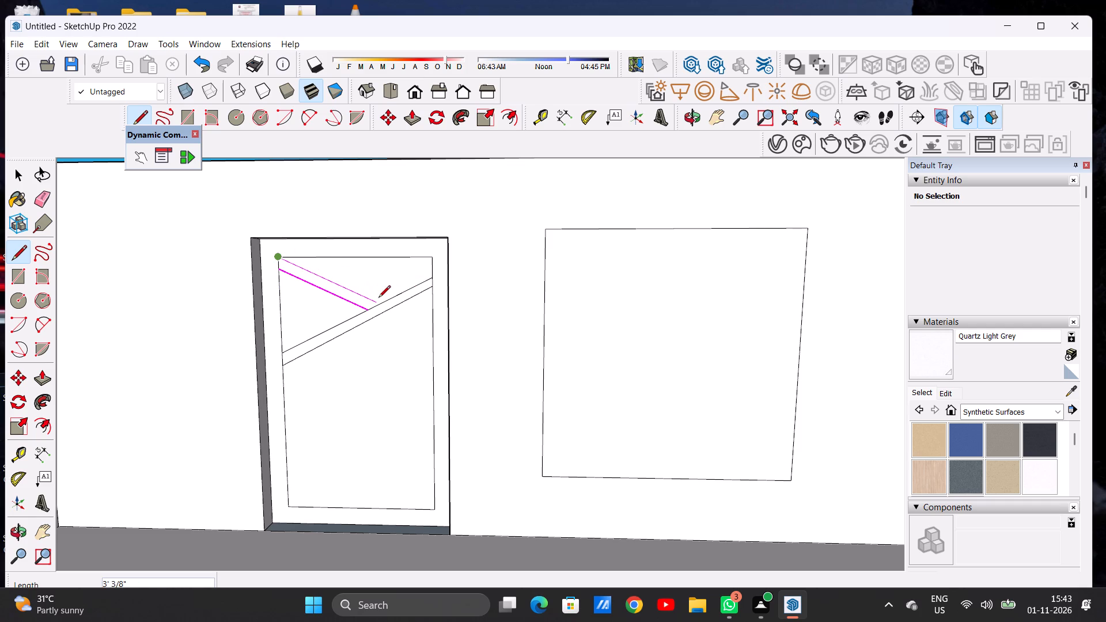
{"action": "left_click", "coordinate": [377, 300]}
{"action": "scroll", "coordinate": [317, 301], "scroll_direction": "down", "scroll_amount": 7}
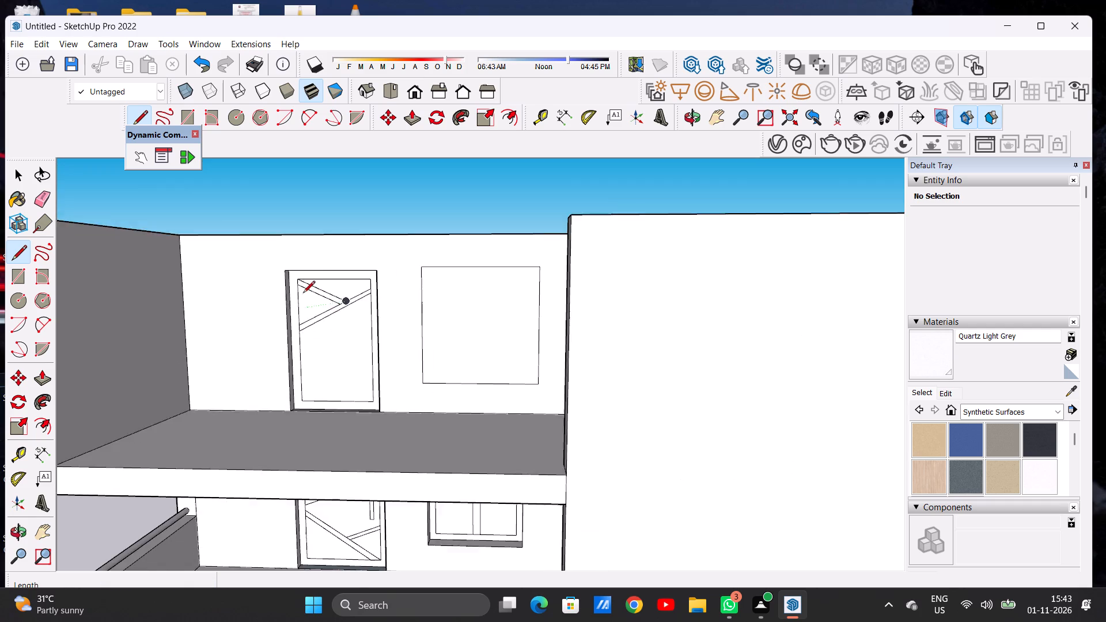
{"action": "scroll", "coordinate": [303, 294], "scroll_direction": "down", "scroll_amount": 5}
Draw two diagonal lines about 5' 2" and 5' 10" long across the lower door panel, descending from its side to the bottom edge and corner.
{"action": "scroll", "coordinate": [323, 342], "scroll_direction": "up", "scroll_amount": 12}
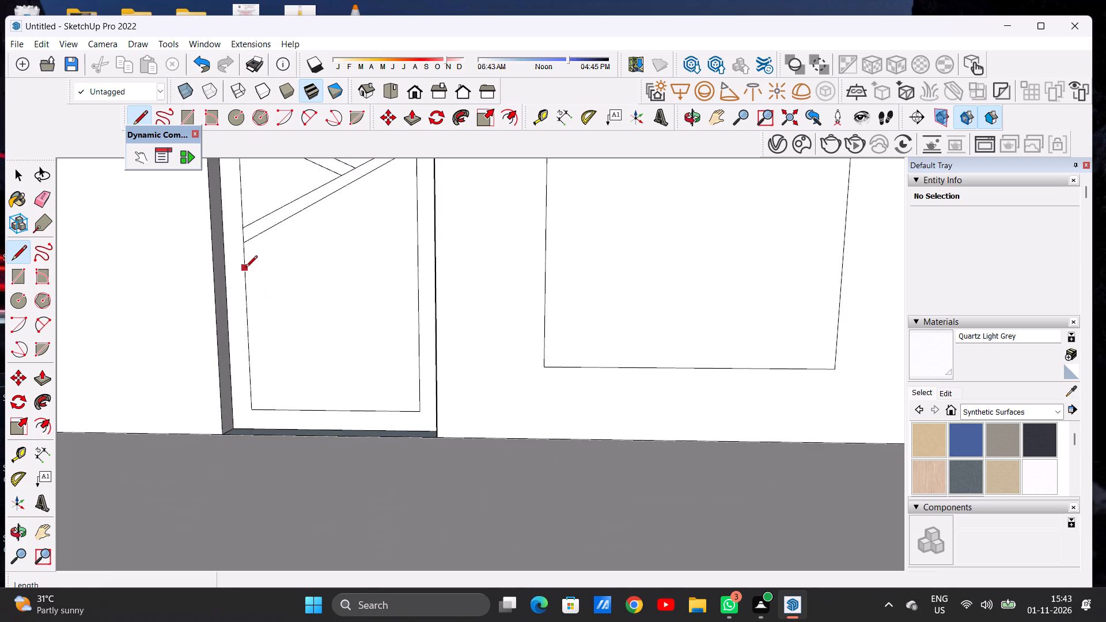
{"action": "left_click", "coordinate": [245, 271]}
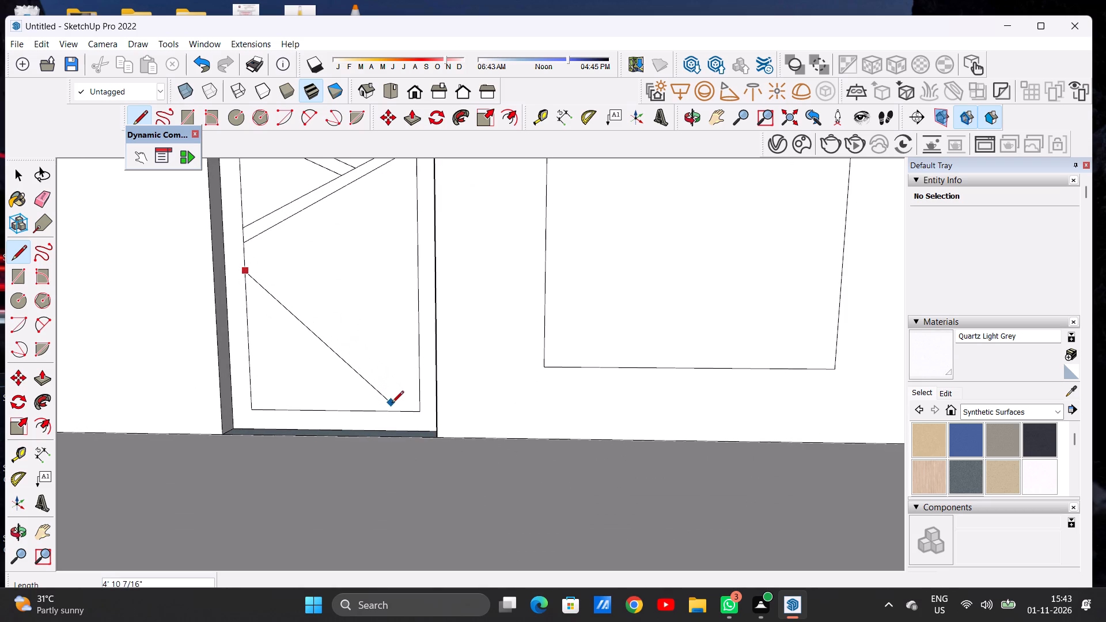
{"action": "left_click", "coordinate": [399, 412]}
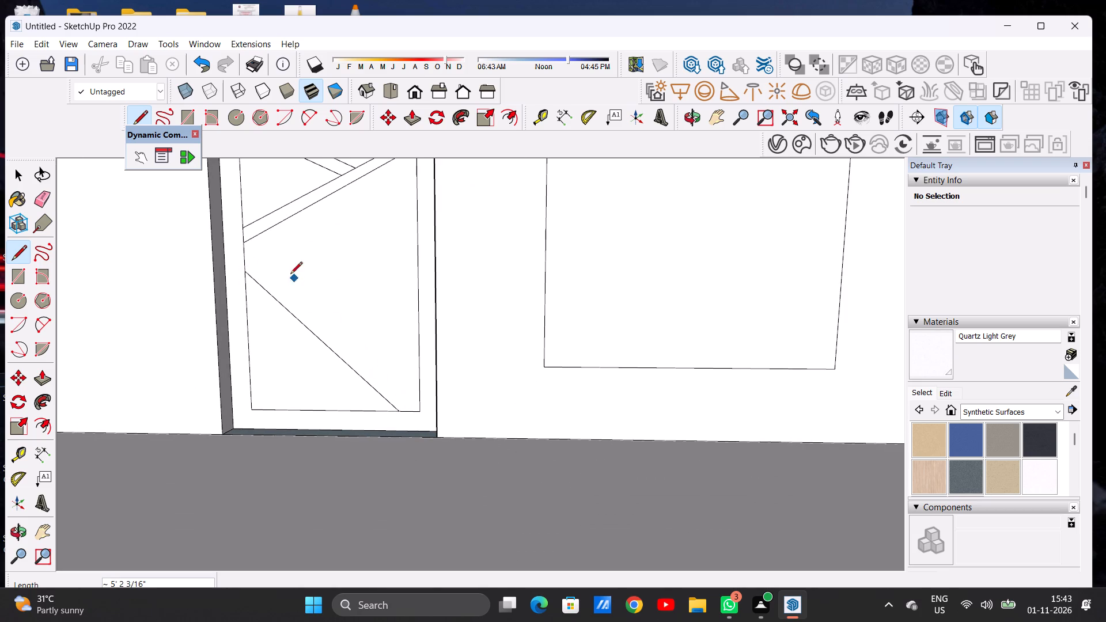
{"action": "left_click", "coordinate": [247, 261]}
{"action": "left_click", "coordinate": [412, 414]}
Draw two short lines about 2' 3" and 2' 5" long from the lower diagonal strip up to the panel's side nearest the window.
{"action": "left_click", "coordinate": [355, 351]}
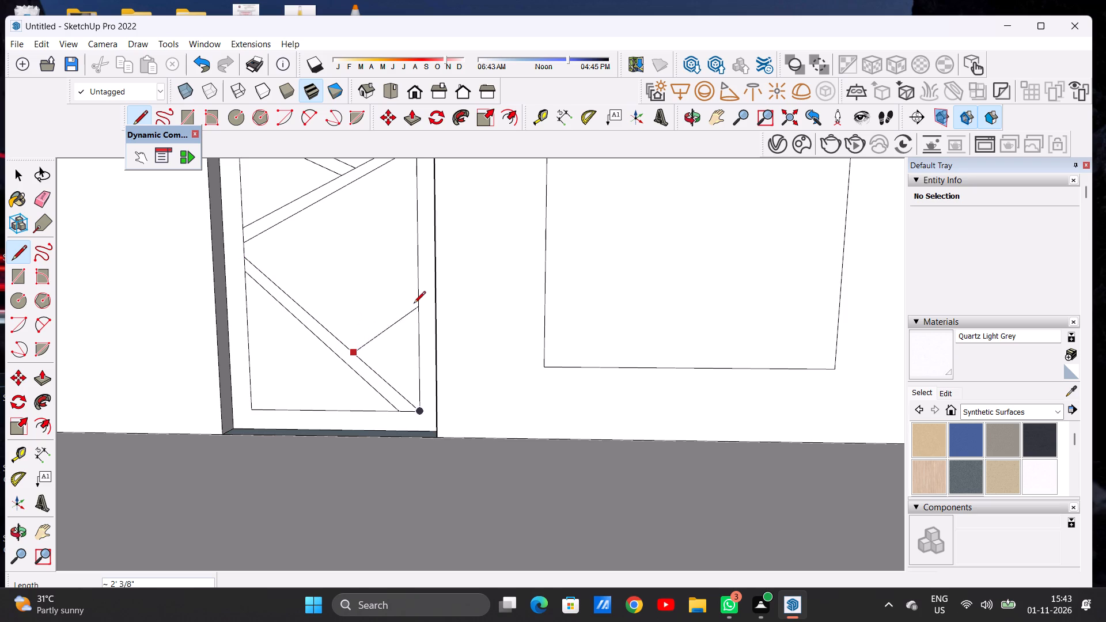
{"action": "left_click", "coordinate": [415, 293]}
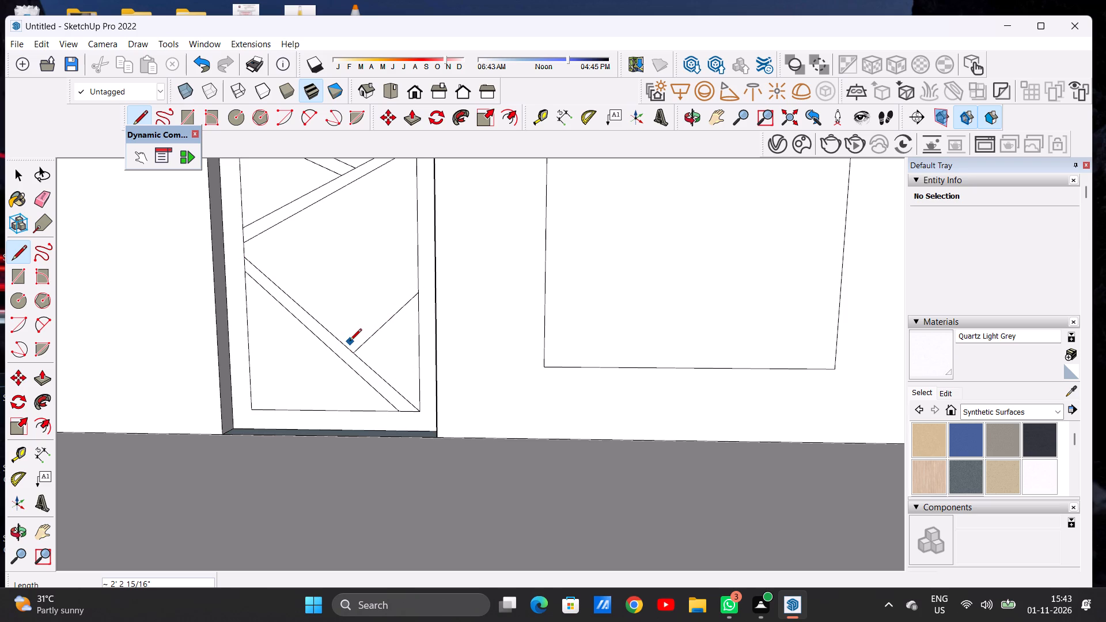
{"action": "left_click", "coordinate": [349, 344]}
{"action": "scroll", "coordinate": [415, 286], "scroll_direction": "up", "scroll_amount": 5}
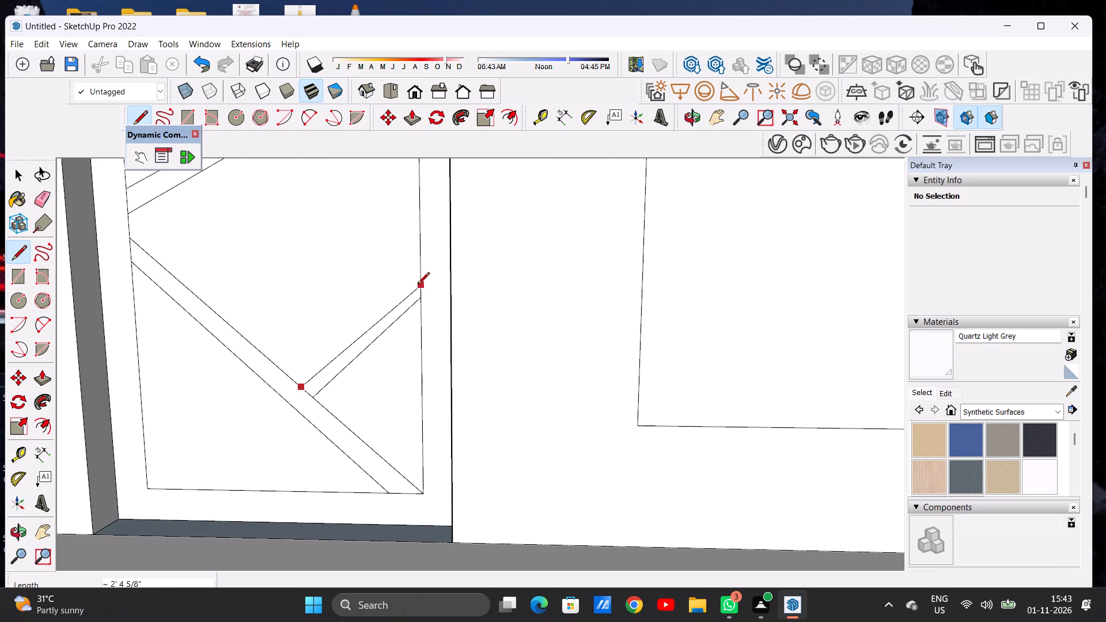
{"action": "left_click", "coordinate": [418, 283]}
{"action": "key", "text": "space"}
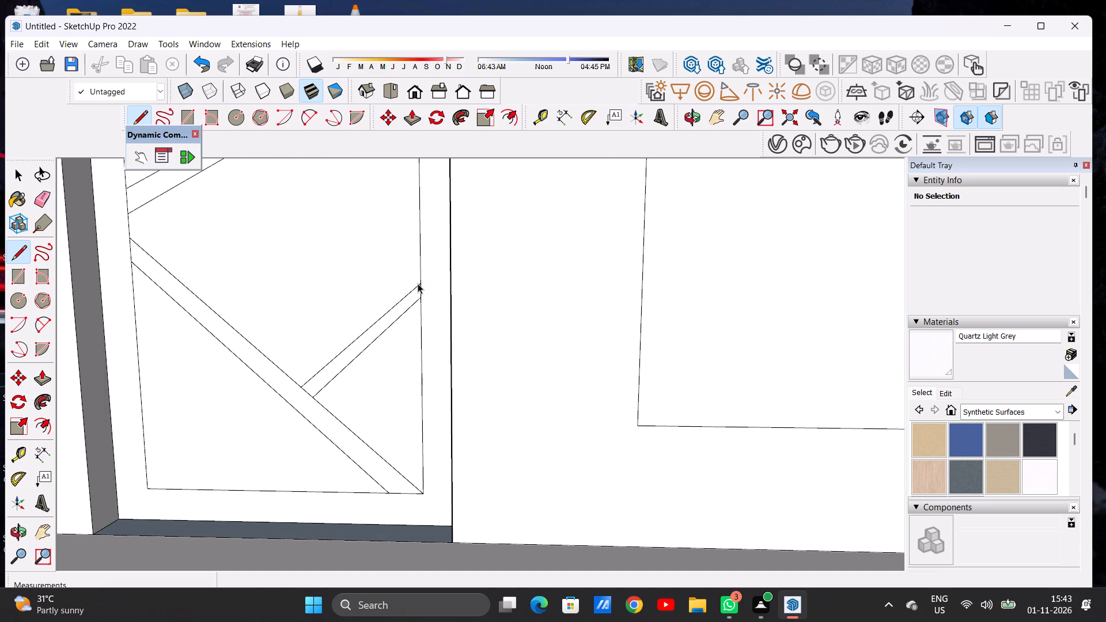
{"action": "scroll", "coordinate": [416, 301], "scroll_direction": "down", "scroll_amount": 12}
{"action": "scroll", "coordinate": [431, 304], "scroll_direction": "up", "scroll_amount": 1}
{"action": "scroll", "coordinate": [431, 309], "scroll_direction": "down", "scroll_amount": 10}
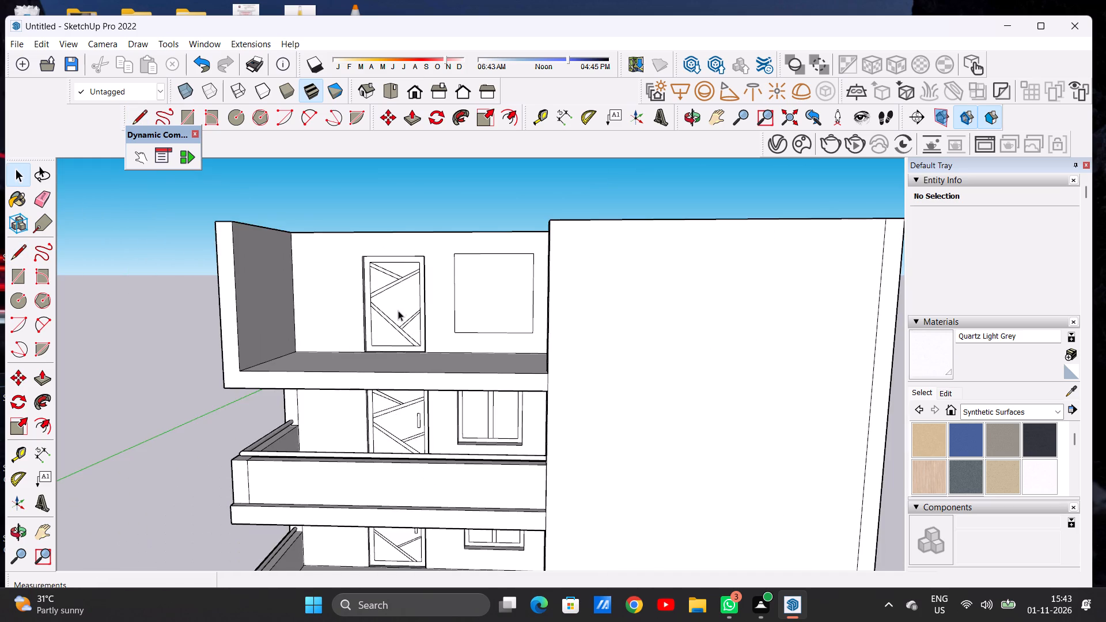
Draw a narrow upright rectangle about 1' 5 7/8" by 3 1/8" on the door panel near its window side as the handle.
{"action": "scroll", "coordinate": [402, 306], "scroll_direction": "up", "scroll_amount": 9}
{"action": "middle_click_drag", "start_coordinate": [416, 308], "coordinate": [430, 308]}
{"action": "scroll", "coordinate": [430, 295], "scroll_direction": "up", "scroll_amount": 3}
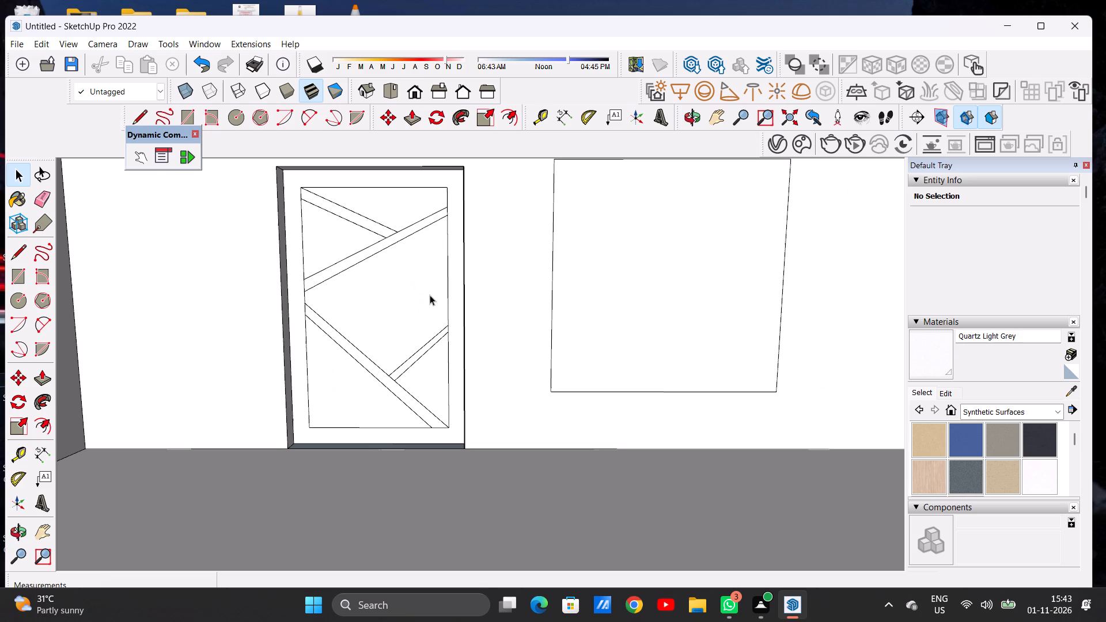
{"action": "key", "text": "r"}
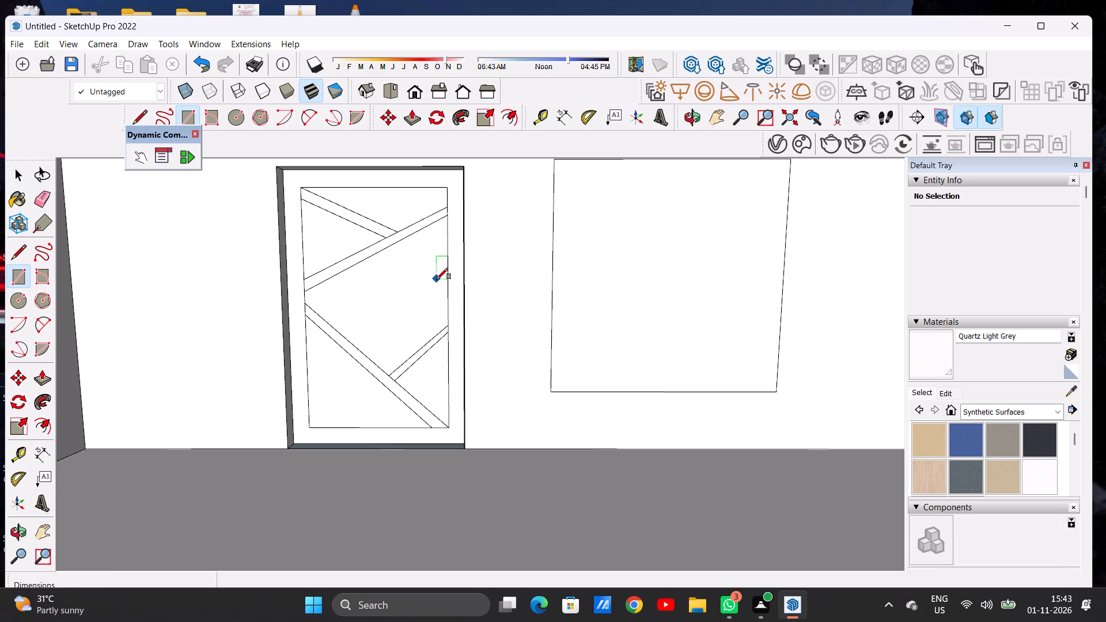
{"action": "left_click", "coordinate": [425, 276]}
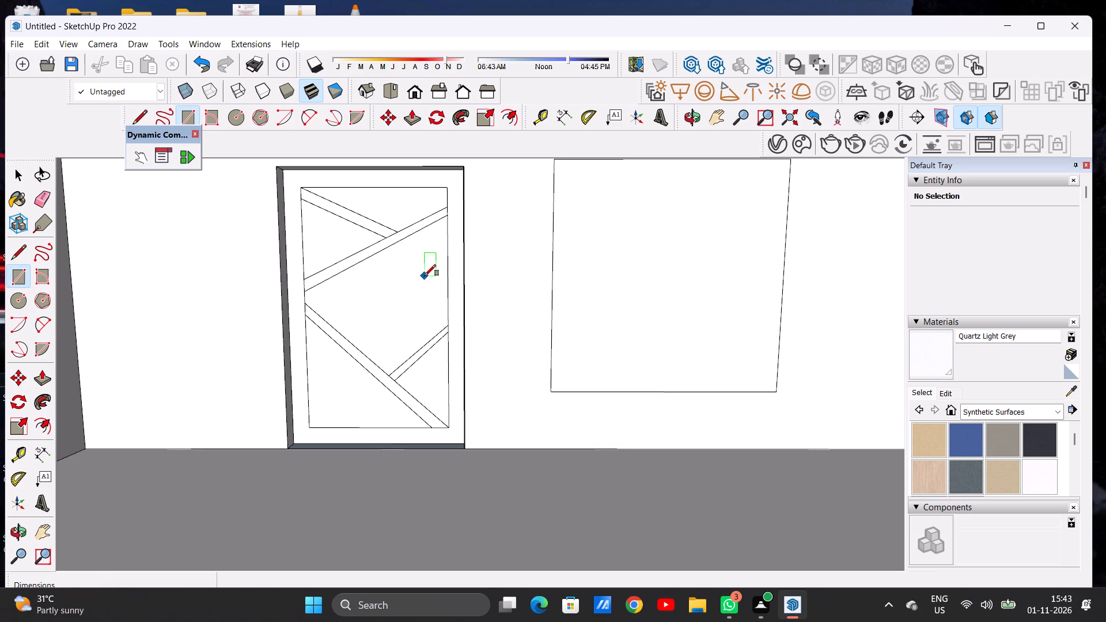
{"action": "left_click", "coordinate": [436, 274]}
{"action": "scroll", "coordinate": [430, 321], "scroll_direction": "up", "scroll_amount": 6}
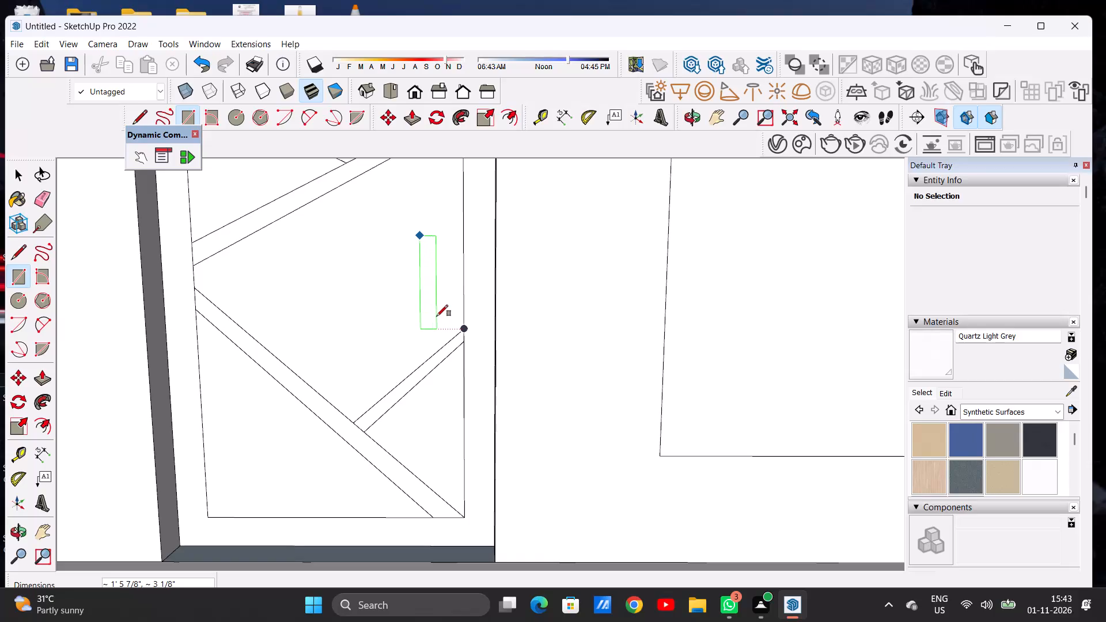
{"action": "left_click", "coordinate": [437, 316]}
{"action": "key", "text": "space"}
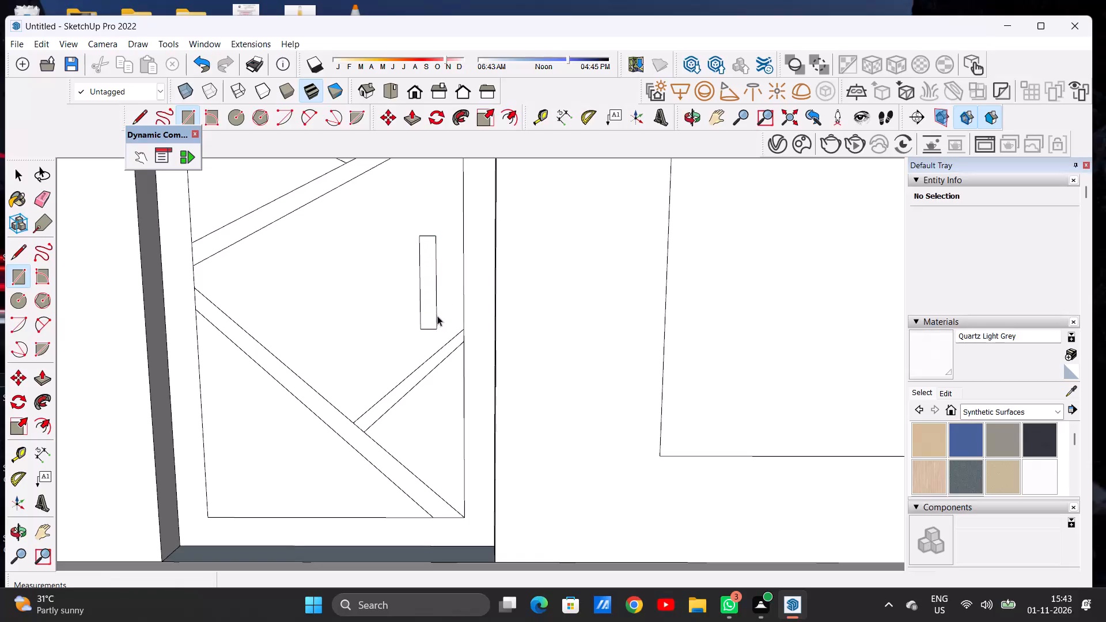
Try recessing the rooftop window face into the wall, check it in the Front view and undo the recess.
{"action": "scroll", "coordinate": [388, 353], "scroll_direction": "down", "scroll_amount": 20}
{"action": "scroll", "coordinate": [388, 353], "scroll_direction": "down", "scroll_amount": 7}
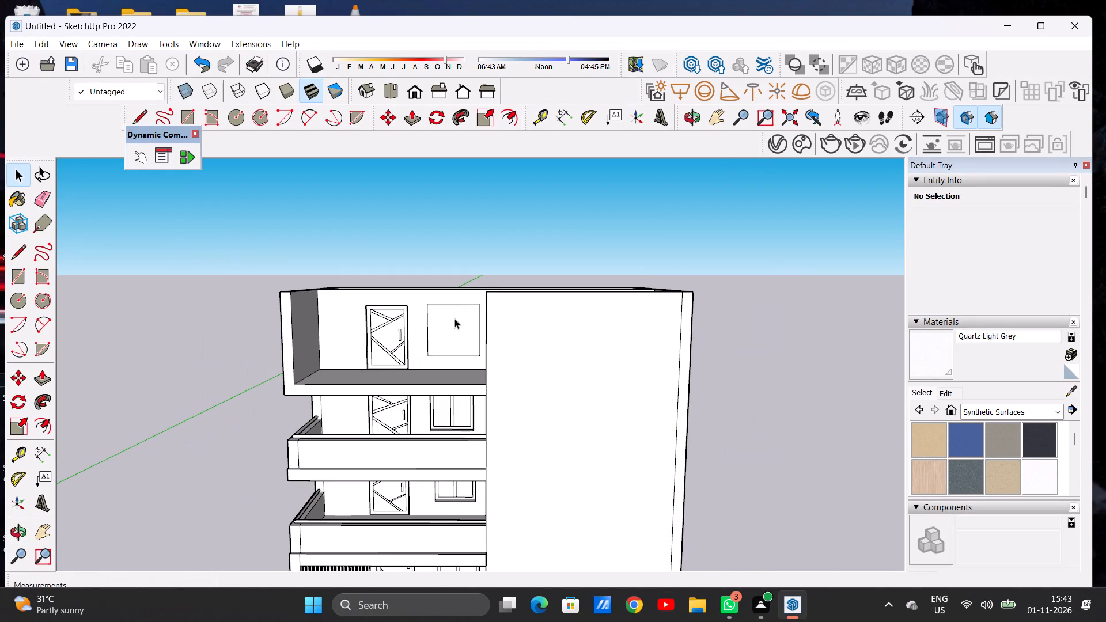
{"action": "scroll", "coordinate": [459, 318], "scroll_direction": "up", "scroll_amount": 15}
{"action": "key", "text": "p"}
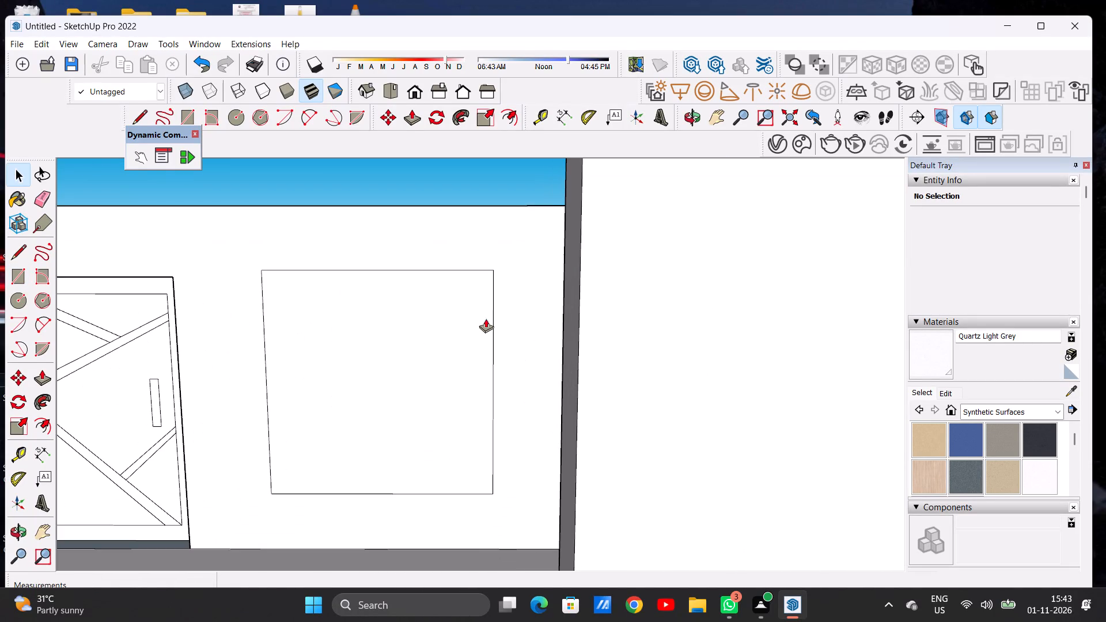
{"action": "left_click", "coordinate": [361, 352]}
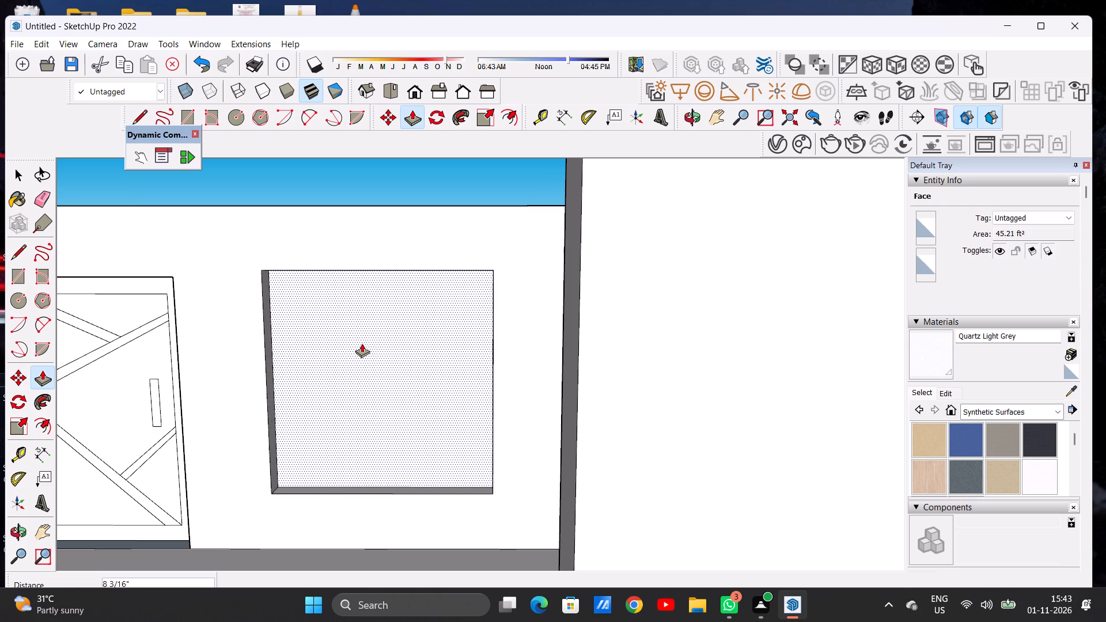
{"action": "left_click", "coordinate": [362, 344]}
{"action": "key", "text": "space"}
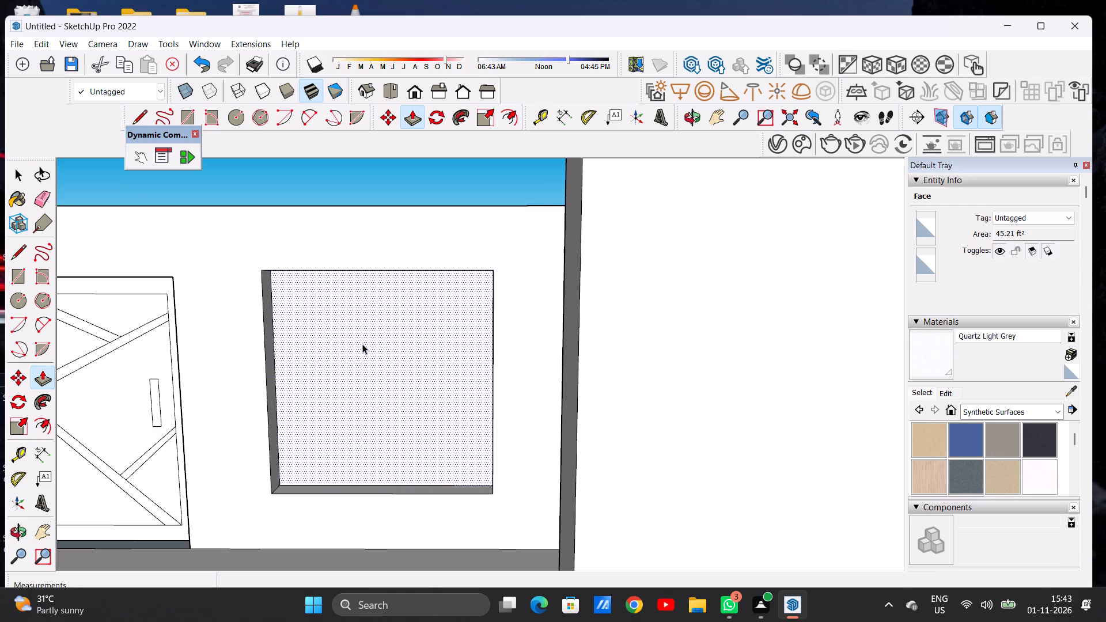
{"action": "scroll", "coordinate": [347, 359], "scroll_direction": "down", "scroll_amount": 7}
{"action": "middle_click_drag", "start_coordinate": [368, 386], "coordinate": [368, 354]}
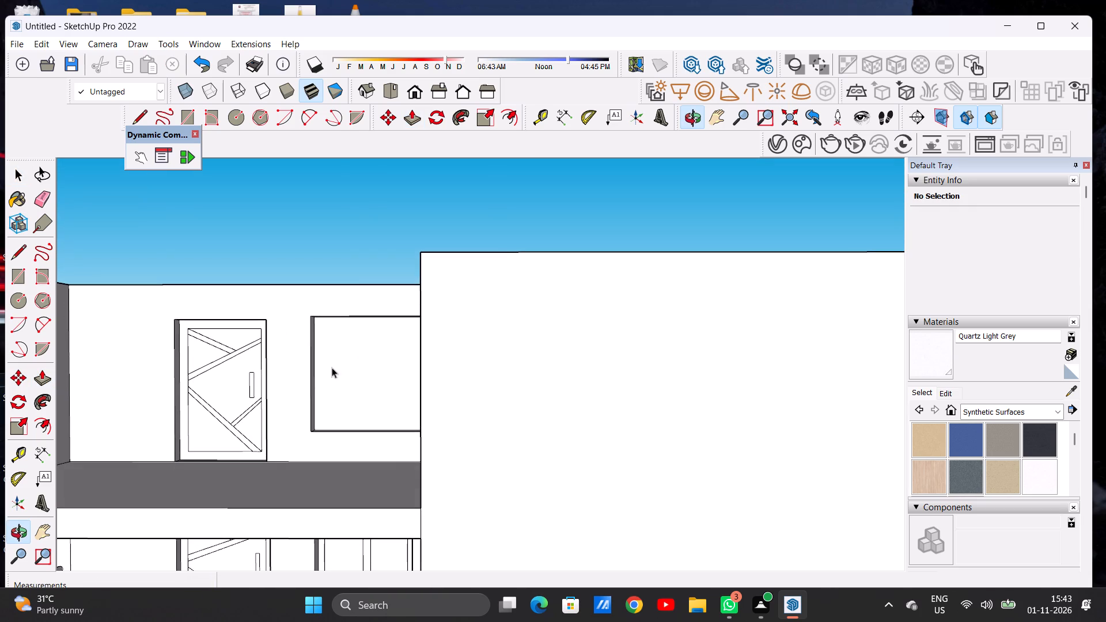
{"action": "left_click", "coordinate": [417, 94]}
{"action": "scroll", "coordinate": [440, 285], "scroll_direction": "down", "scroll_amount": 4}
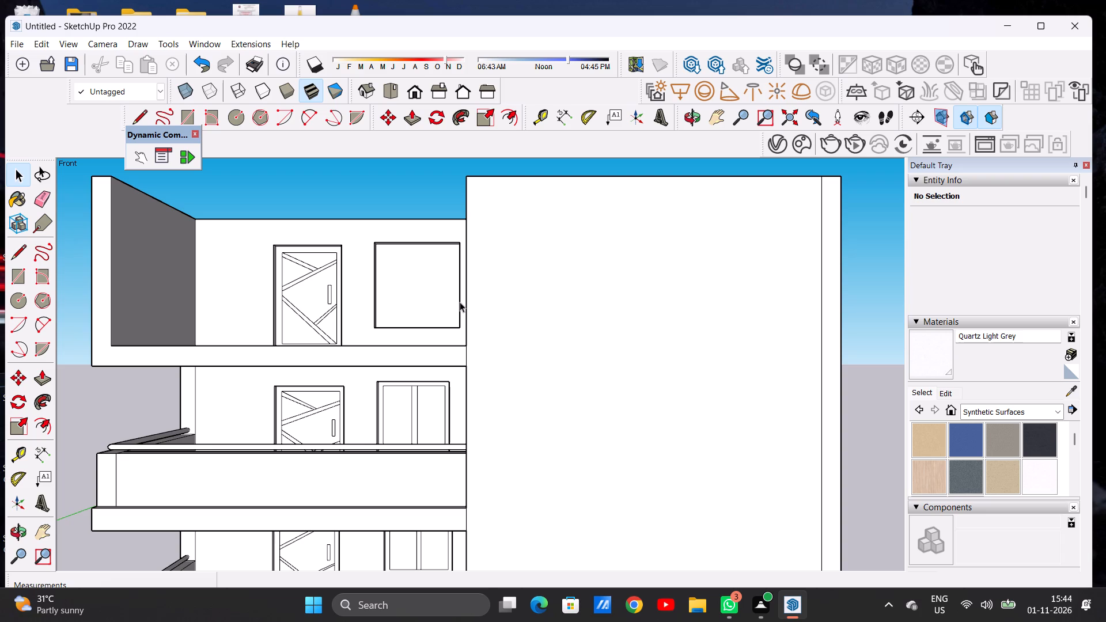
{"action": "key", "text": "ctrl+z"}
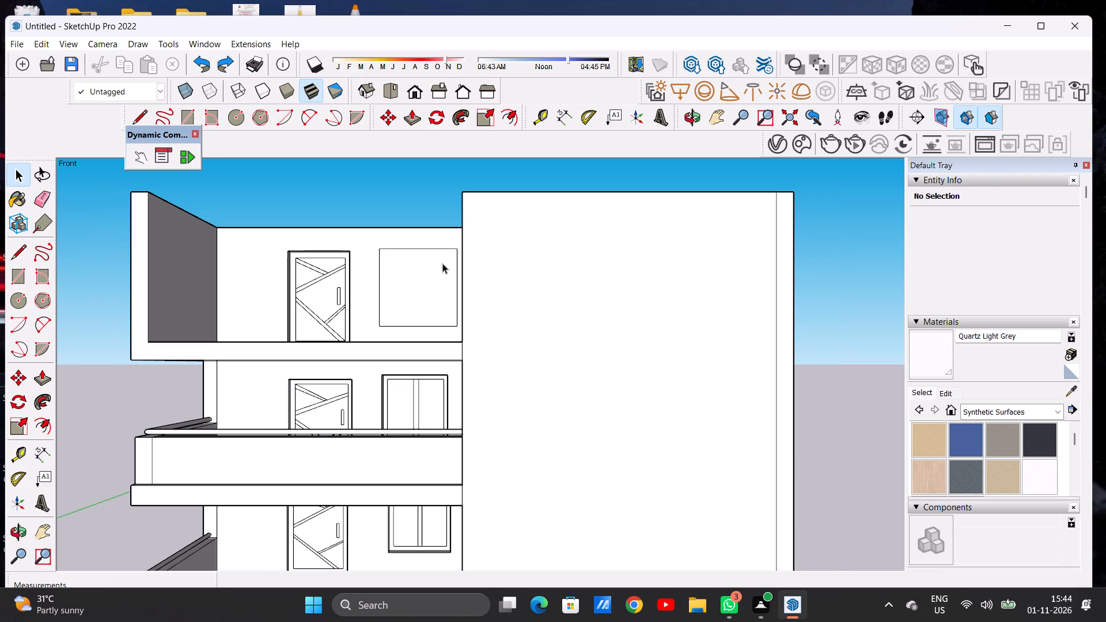
Draw a vertical line across the rooftop window outline, just inside its side nearest the tall wall block, to mark a narrower width.
{"action": "scroll", "coordinate": [442, 263], "scroll_direction": "up", "scroll_amount": 4}
{"action": "key", "text": "l"}
{"action": "left_click", "coordinate": [444, 244]}
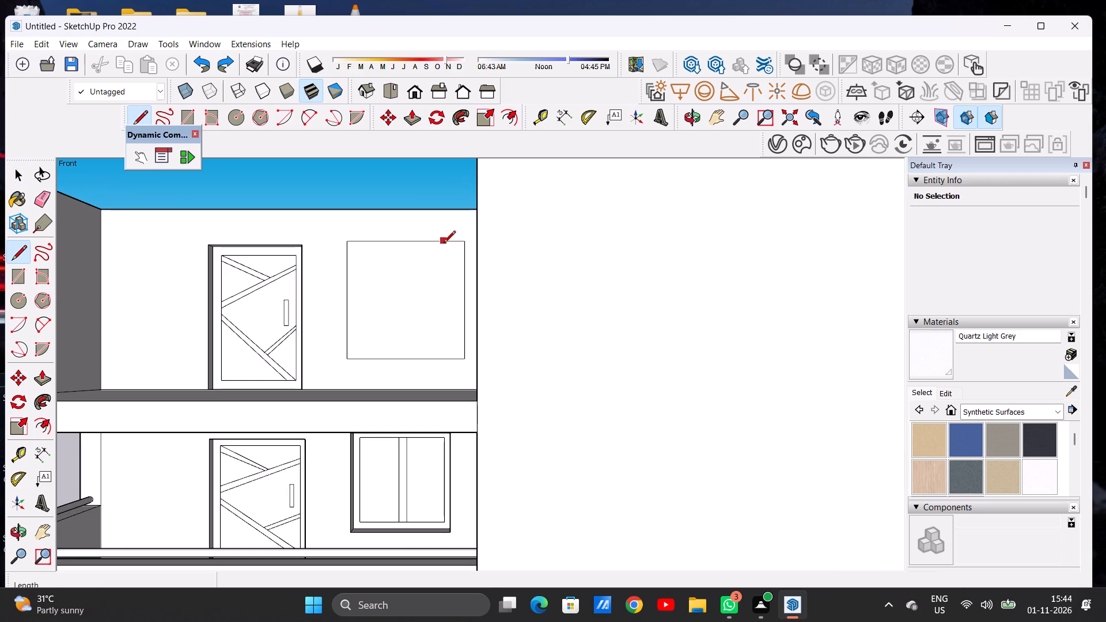
{"action": "left_click", "coordinate": [445, 356]}
{"action": "key", "text": "space"}
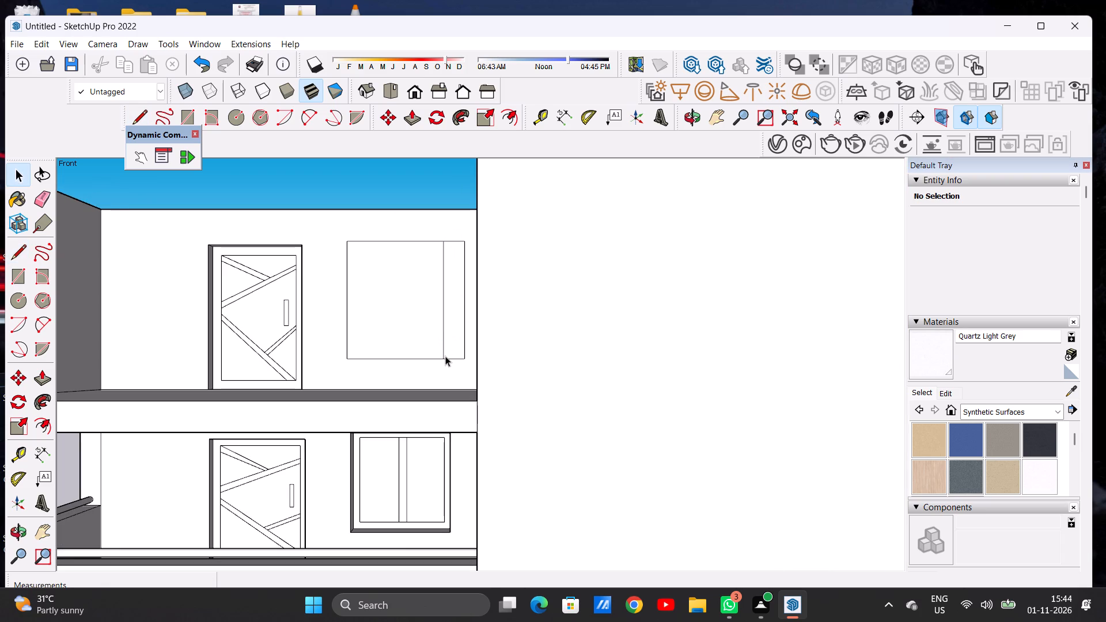
Erase the window outline's old outer side and its leftover top and bottom segments to narrow the window to the new line.
{"action": "key", "text": "e"}
{"action": "left_click", "coordinate": [464, 357]}
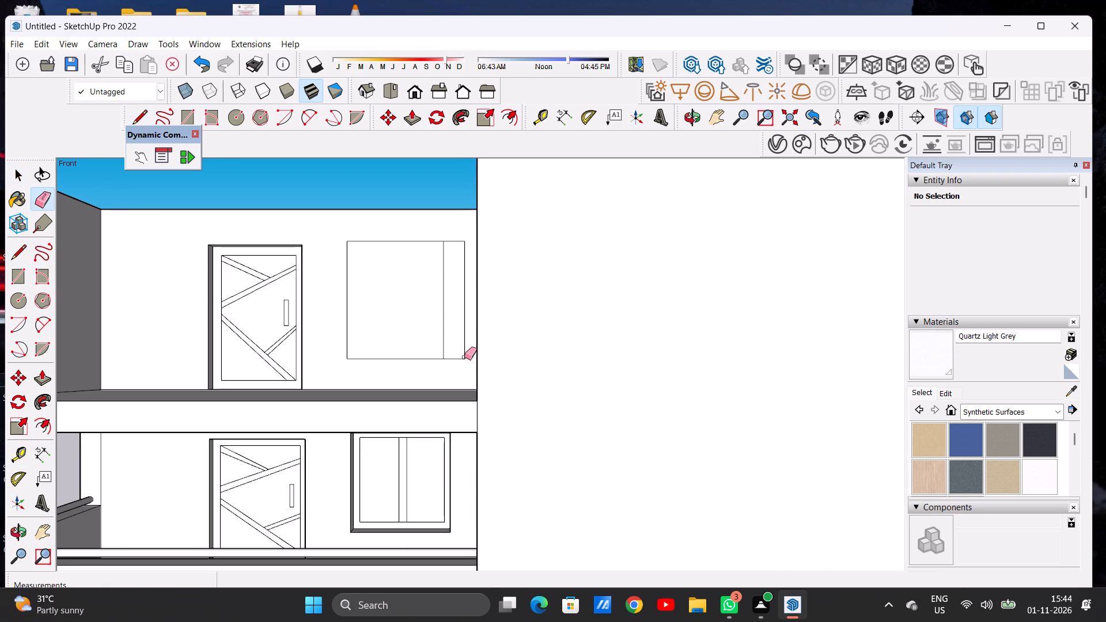
{"action": "left_click", "coordinate": [453, 240]}
{"action": "left_click", "coordinate": [456, 358]}
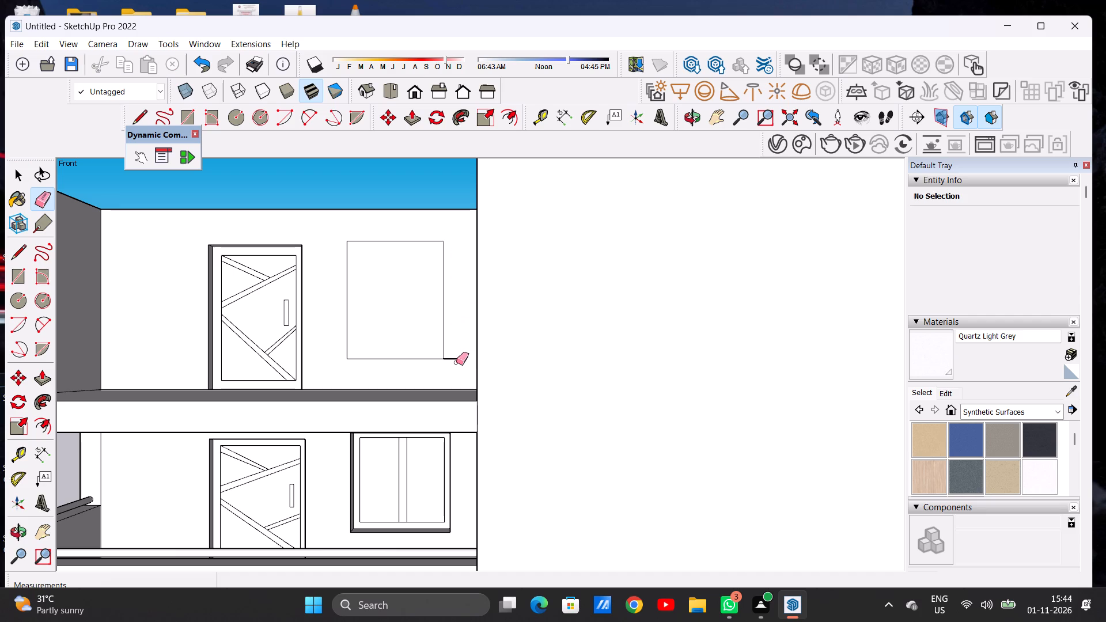
{"action": "key", "text": "space"}
{"action": "scroll", "coordinate": [433, 340], "scroll_direction": "down", "scroll_amount": 6}
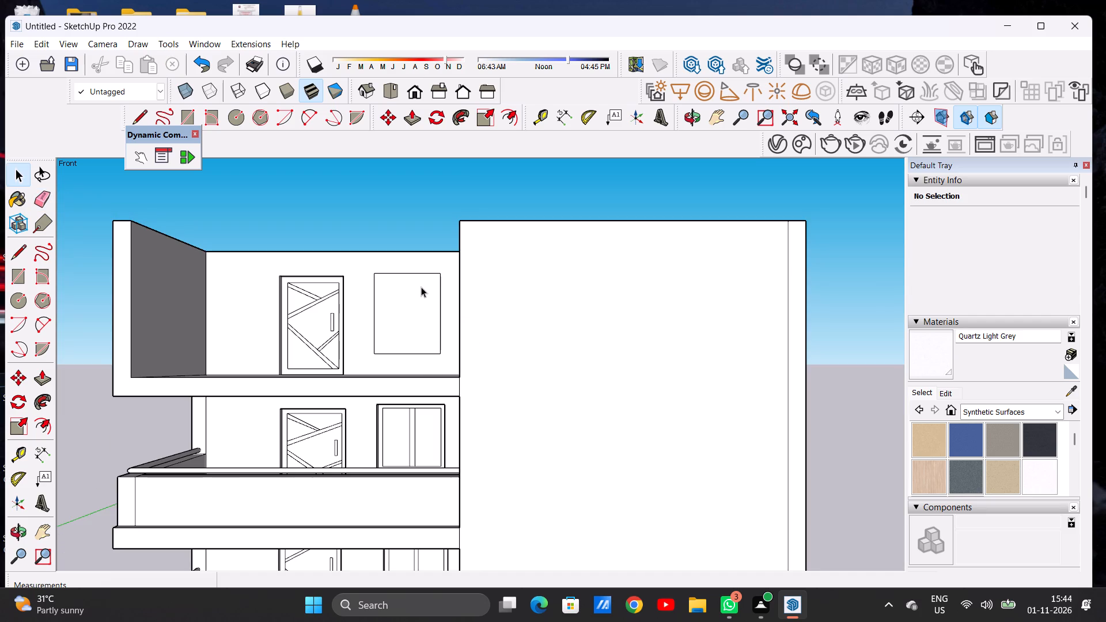
Push/Pull the narrowed rooftop window face inward by about 1' 1" to recess it into the wall.
{"action": "scroll", "coordinate": [421, 287], "scroll_direction": "up", "scroll_amount": 2}
{"action": "scroll", "coordinate": [421, 287], "scroll_direction": "down", "scroll_amount": 1}
{"action": "scroll", "coordinate": [421, 287], "scroll_direction": "up", "scroll_amount": 5}
{"action": "key", "text": "p"}
{"action": "middle_click_drag", "start_coordinate": [421, 287], "coordinate": [416, 325]}
{"action": "scroll", "coordinate": [416, 317], "scroll_direction": "up", "scroll_amount": 2}
{"action": "scroll", "coordinate": [416, 317], "scroll_direction": "down", "scroll_amount": 1}
{"action": "scroll", "coordinate": [416, 317], "scroll_direction": "up", "scroll_amount": 2}
{"action": "left_click", "coordinate": [405, 321]}
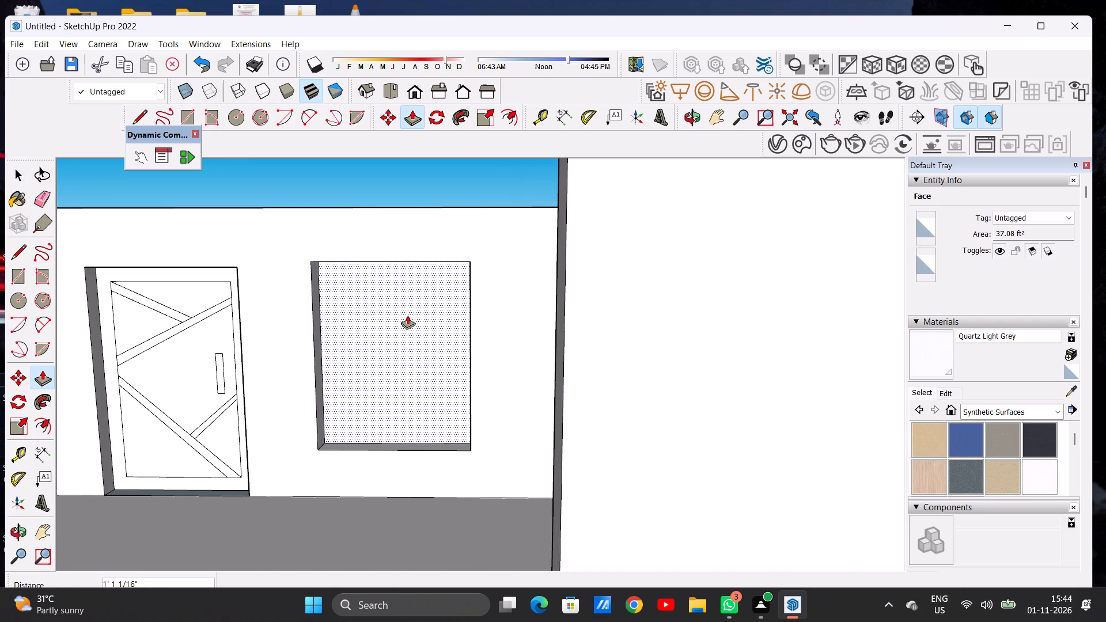
{"action": "left_click", "coordinate": [407, 317]}
{"action": "key", "text": "space"}
{"action": "scroll", "coordinate": [407, 319], "scroll_direction": "down", "scroll_amount": 5}
{"action": "middle_click_drag", "start_coordinate": [414, 341], "coordinate": [415, 321]}
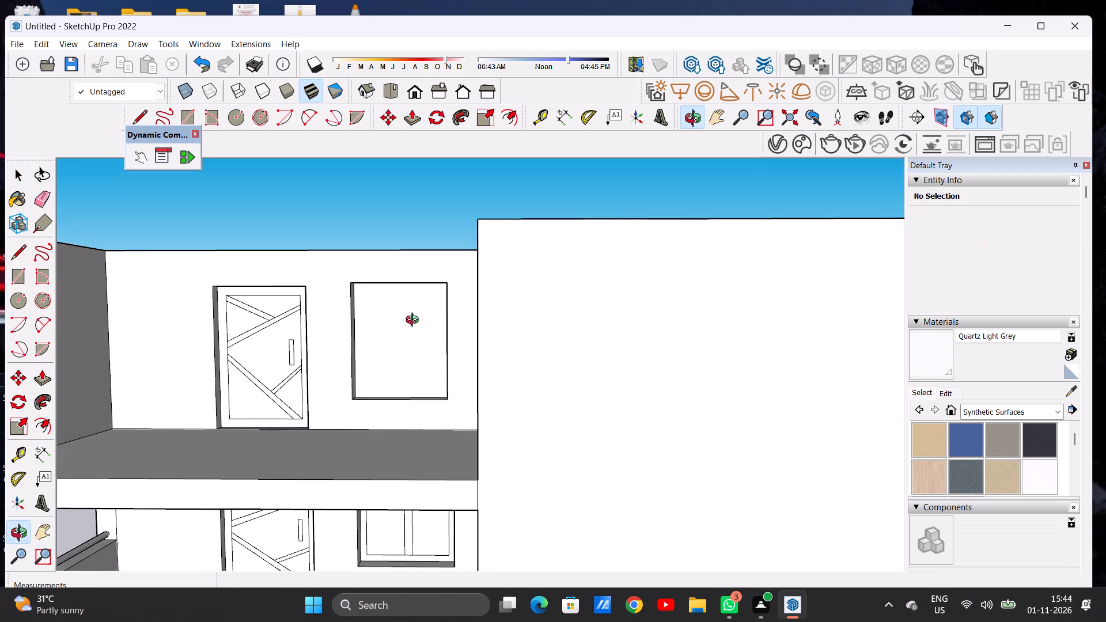
{"action": "middle_click_drag", "start_coordinate": [415, 321], "coordinate": [412, 309]}
{"action": "scroll", "coordinate": [418, 336], "scroll_direction": "down", "scroll_amount": 12}
{"action": "scroll", "coordinate": [411, 333], "scroll_direction": "up", "scroll_amount": 7}
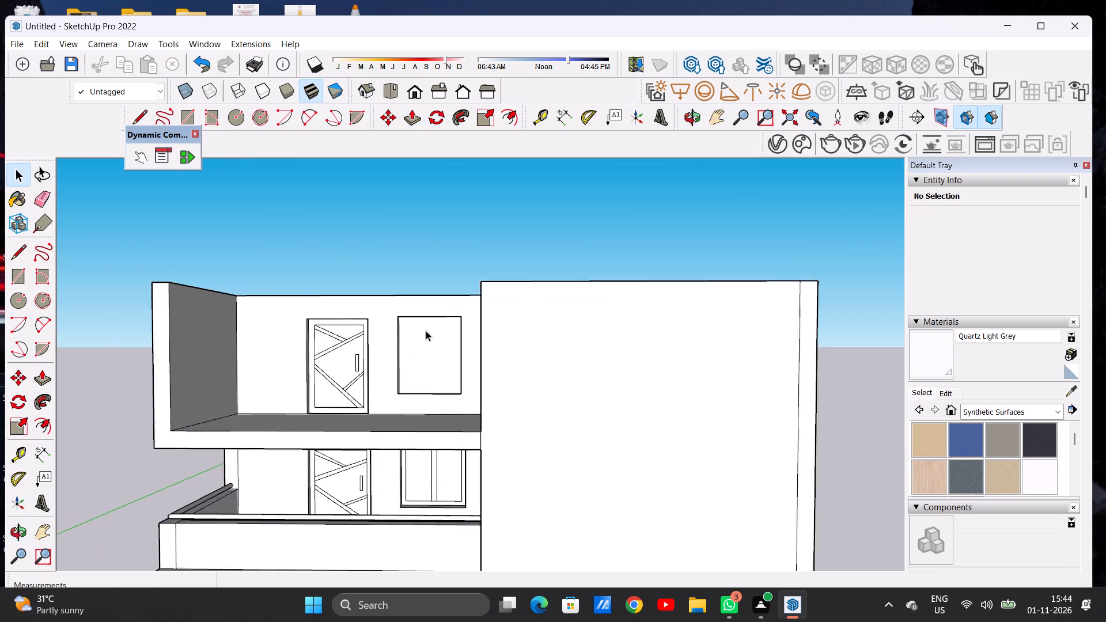
Offset the recessed rooftop window face's outline inward by about 5 11/16" to form the window frame.
{"action": "scroll", "coordinate": [426, 331], "scroll_direction": "up", "scroll_amount": 10}
{"action": "type", "text": "OF"}
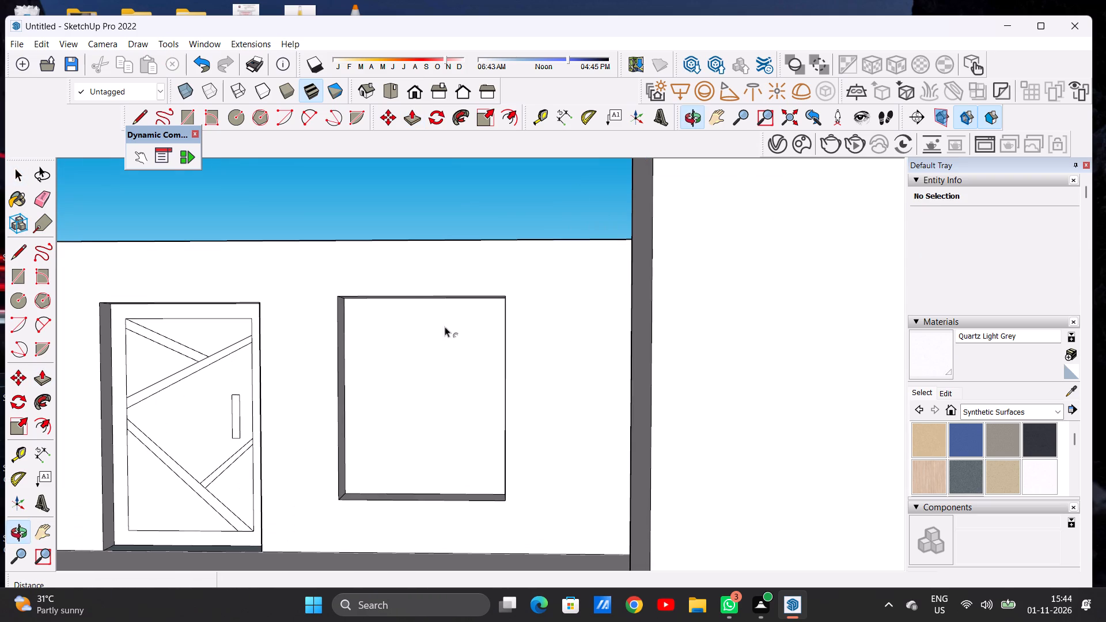
{"action": "left_click", "coordinate": [399, 308]}
{"action": "left_click", "coordinate": [392, 312]}
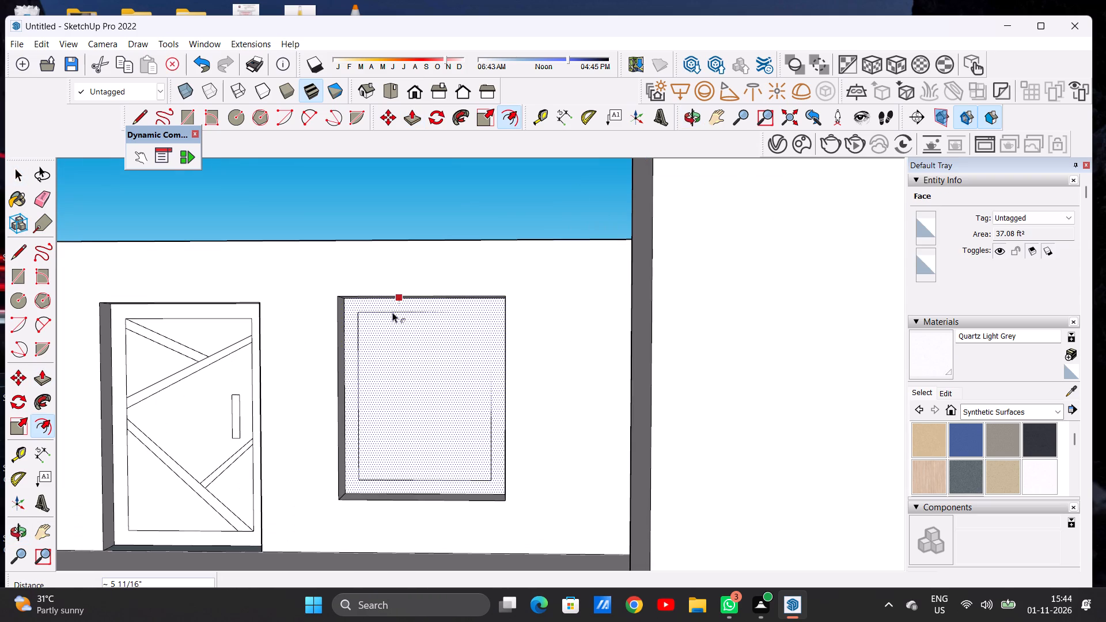
{"action": "key", "text": "space"}
Draw two closely spaced vertical lines about 5' 9" long down the middle of the rooftop window's inner rectangle, marking a central mullion.
{"action": "scroll", "coordinate": [395, 316], "scroll_direction": "down", "scroll_amount": 8}
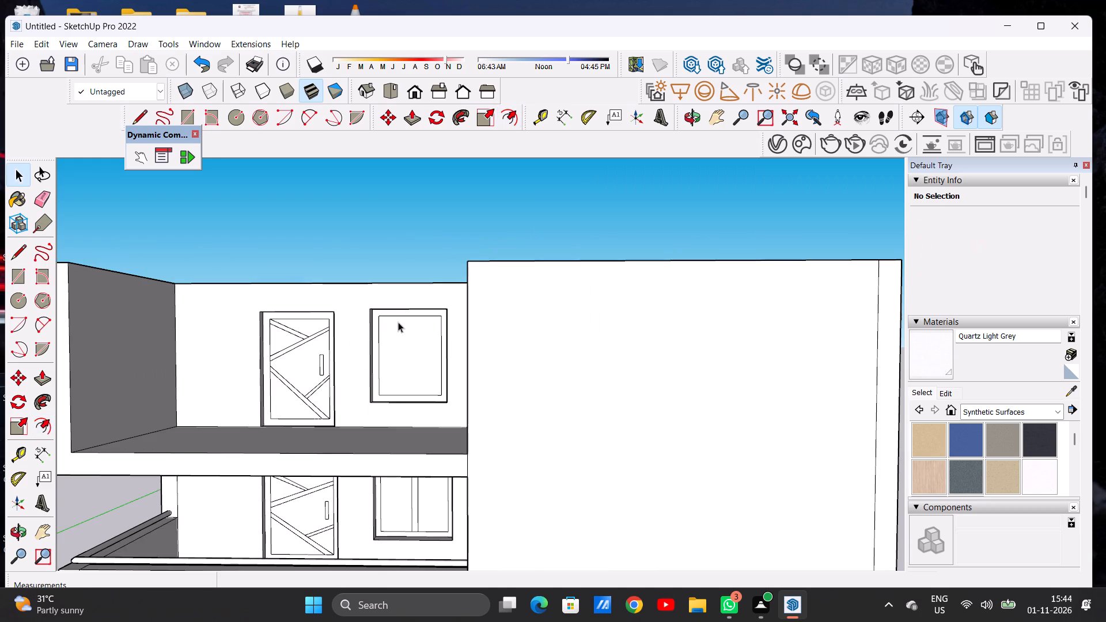
{"action": "scroll", "coordinate": [411, 366], "scroll_direction": "up", "scroll_amount": 2}
{"action": "scroll", "coordinate": [411, 366], "scroll_direction": "down", "scroll_amount": 1}
{"action": "scroll", "coordinate": [411, 366], "scroll_direction": "up", "scroll_amount": 3}
{"action": "scroll", "coordinate": [413, 353], "scroll_direction": "down", "scroll_amount": 6}
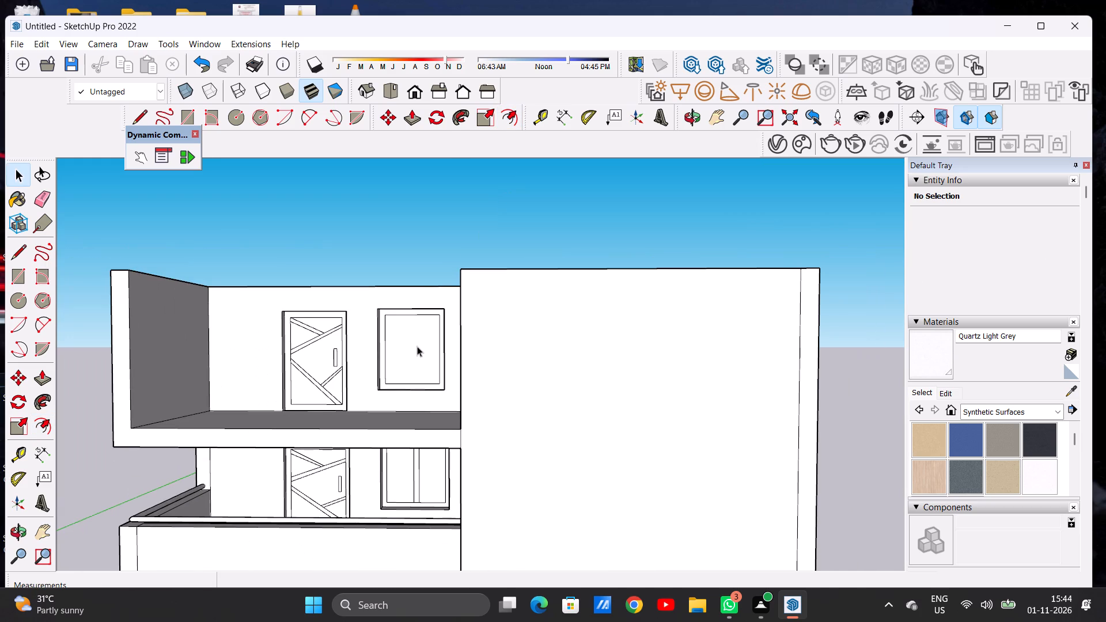
{"action": "scroll", "coordinate": [417, 346], "scroll_direction": "up", "scroll_amount": 8}
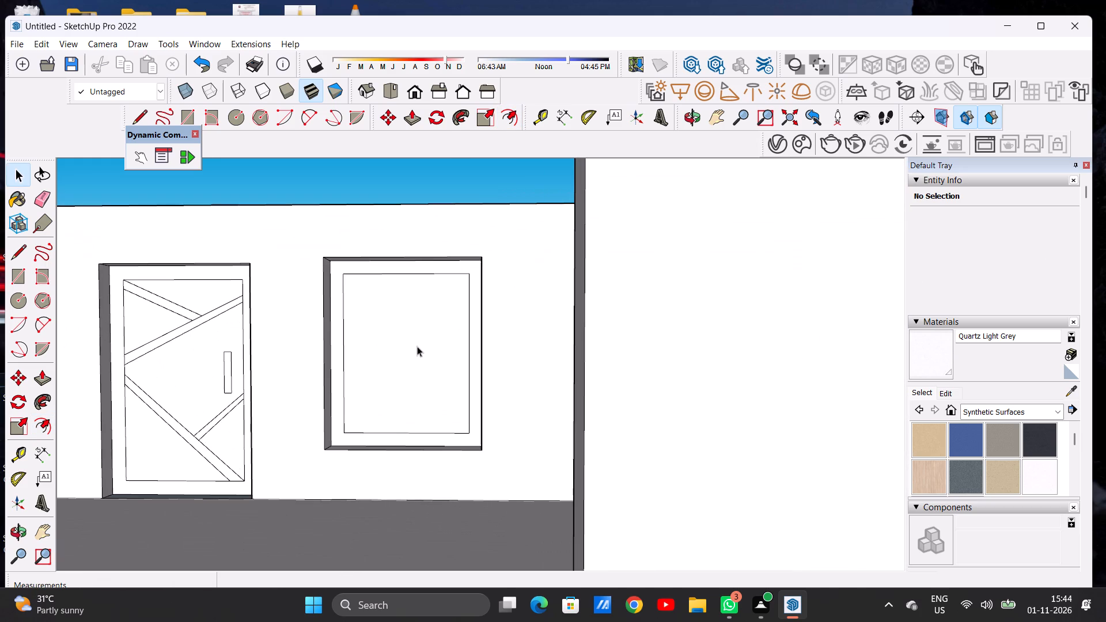
{"action": "key", "text": "l"}
{"action": "scroll", "coordinate": [417, 346], "scroll_direction": "up", "scroll_amount": 3}
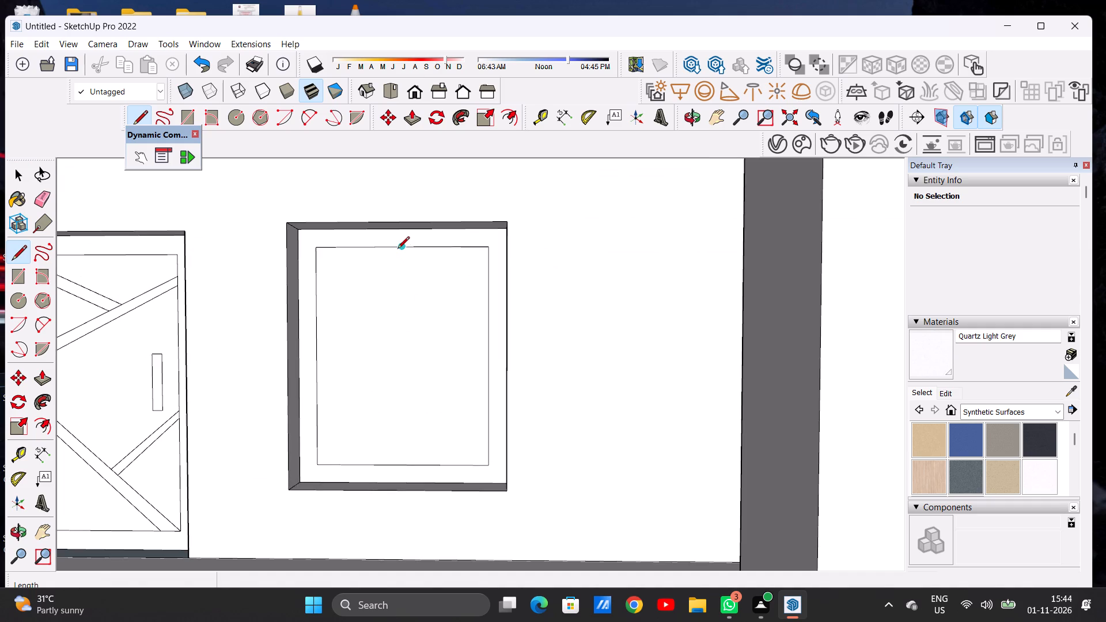
{"action": "left_click", "coordinate": [393, 249]}
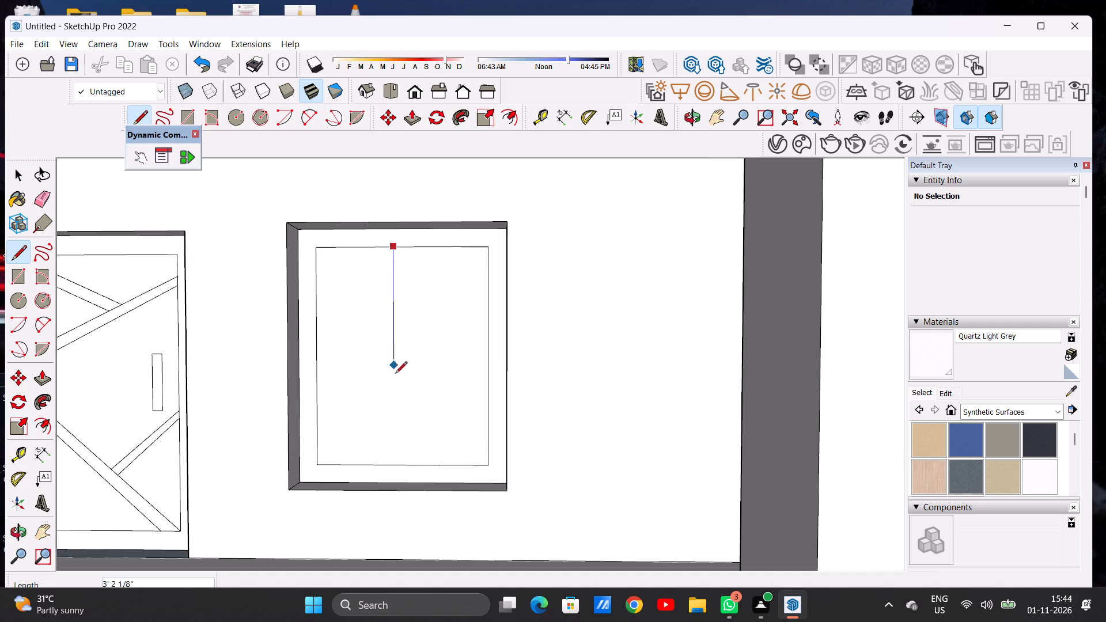
{"action": "left_click", "coordinate": [393, 468]}
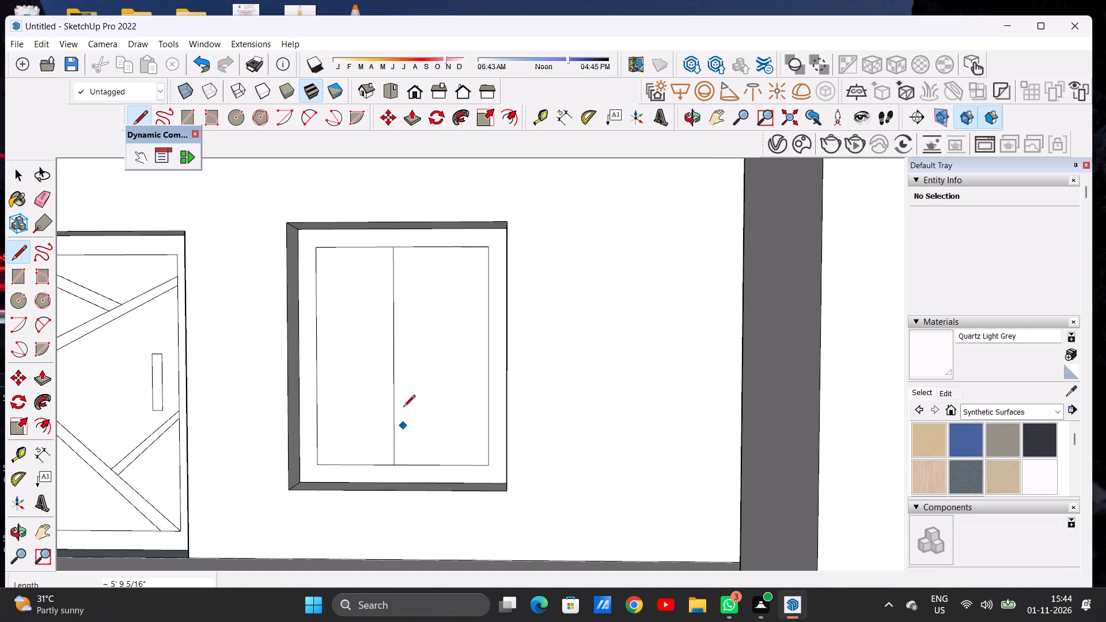
{"action": "left_click", "coordinate": [411, 246]}
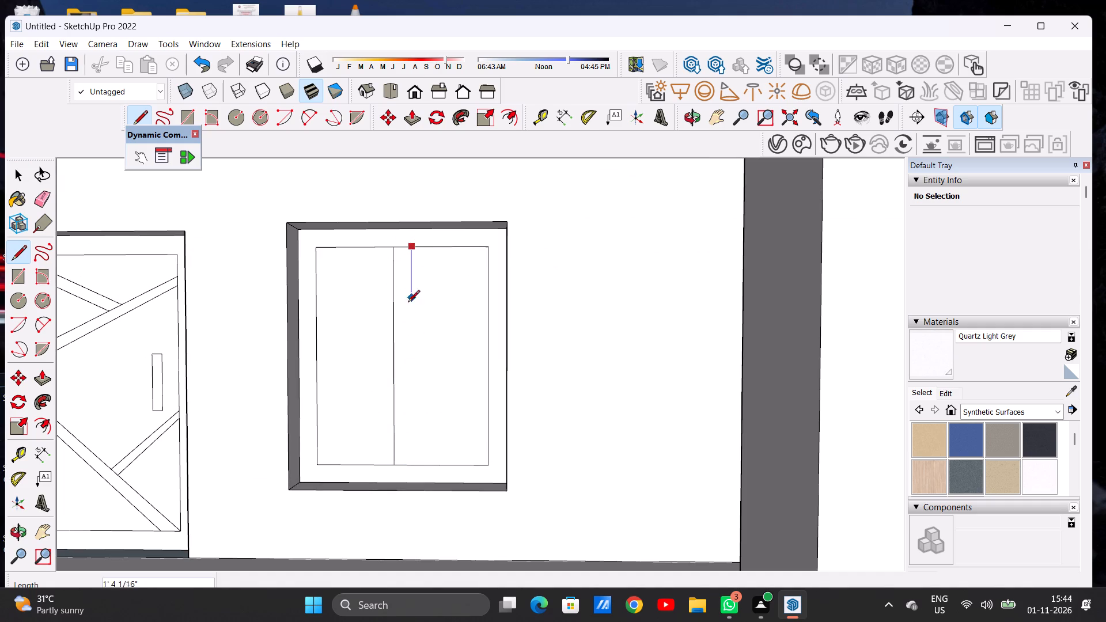
Finish the second vertical mullion line at the bottom edge of the rooftop window's inner rectangle.
{"action": "left_click", "coordinate": [414, 461]}
{"action": "key", "text": "space"}
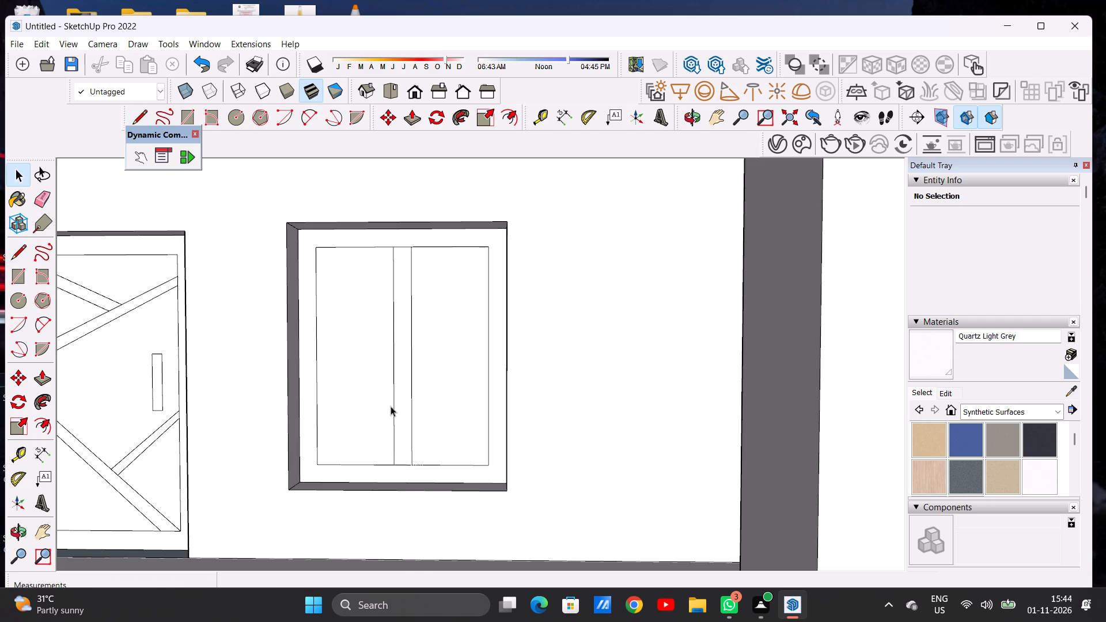
Push/Pull the front edge face of the rooftop balcony slab outward by about 1' 1".
{"action": "scroll", "coordinate": [391, 406], "scroll_direction": "down", "scroll_amount": 11}
{"action": "scroll", "coordinate": [409, 384], "scroll_direction": "up", "scroll_amount": 1}
{"action": "scroll", "coordinate": [409, 384], "scroll_direction": "down", "scroll_amount": 10}
{"action": "middle_click_drag", "start_coordinate": [405, 418], "coordinate": [397, 383]}
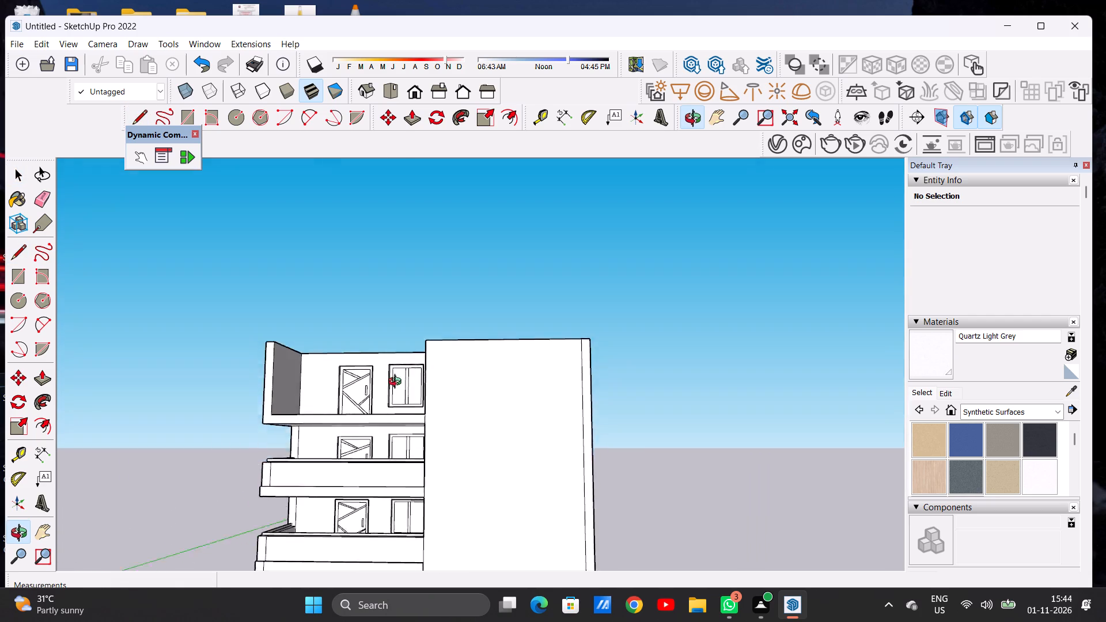
{"action": "middle_click_drag", "start_coordinate": [397, 383], "coordinate": [403, 424]}
{"action": "scroll", "coordinate": [476, 399], "scroll_direction": "down", "scroll_amount": 5}
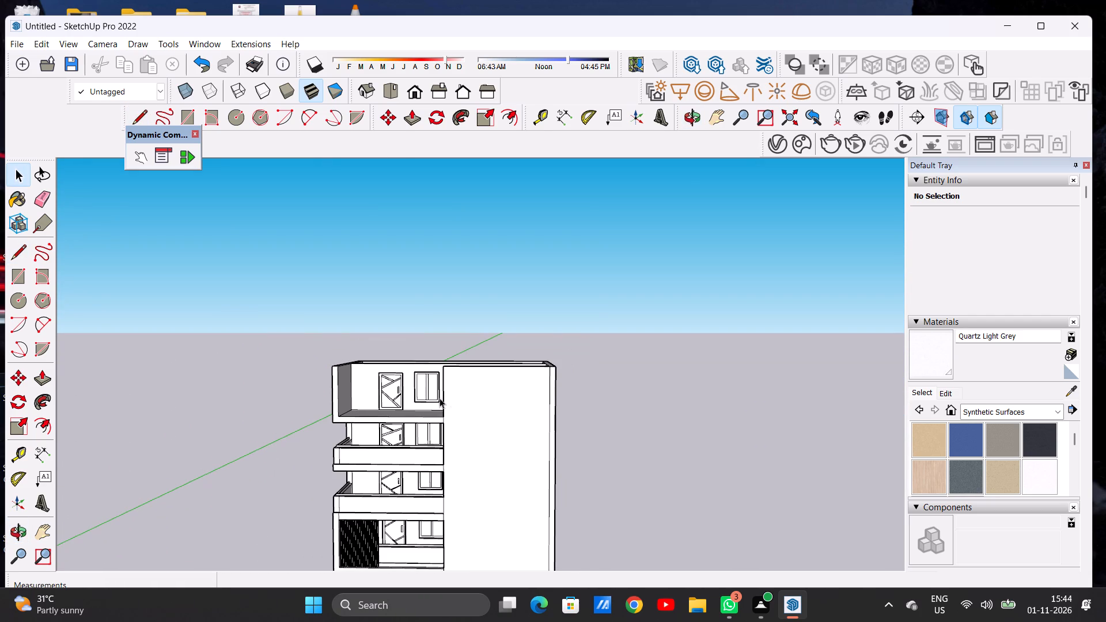
{"action": "middle_click_drag", "start_coordinate": [428, 390], "coordinate": [388, 418]}
{"action": "scroll", "coordinate": [446, 419], "scroll_direction": "up", "scroll_amount": 3}
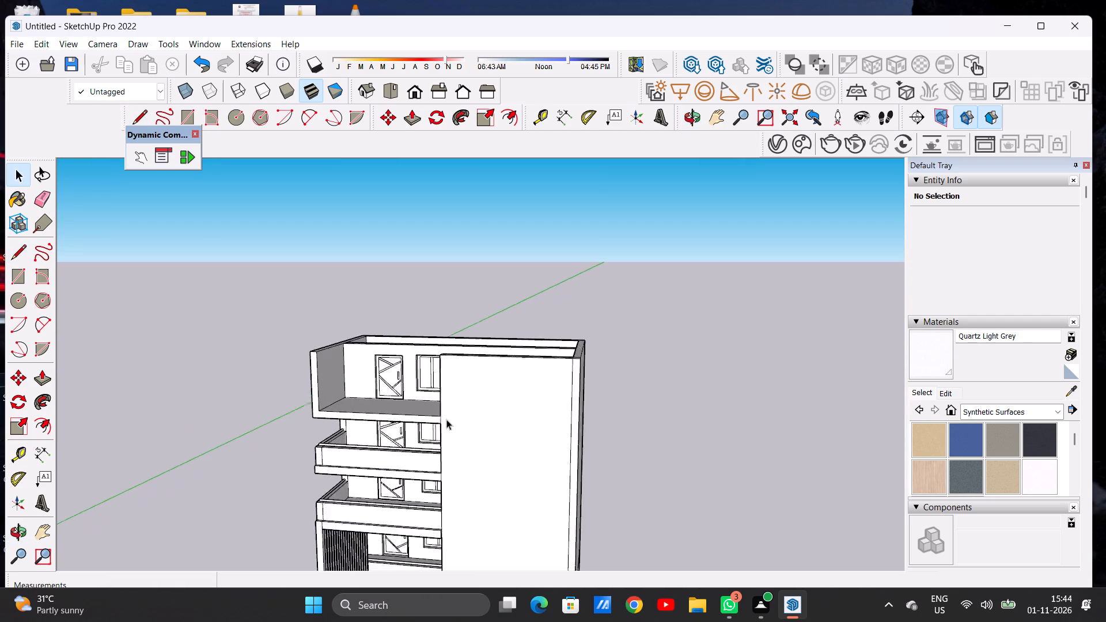
{"action": "scroll", "coordinate": [446, 419], "scroll_direction": "up", "scroll_amount": 10}
{"action": "scroll", "coordinate": [422, 426], "scroll_direction": "down", "scroll_amount": 1}
{"action": "scroll", "coordinate": [422, 426], "scroll_direction": "up", "scroll_amount": 6}
{"action": "middle_click_drag", "start_coordinate": [445, 412], "coordinate": [361, 429]}
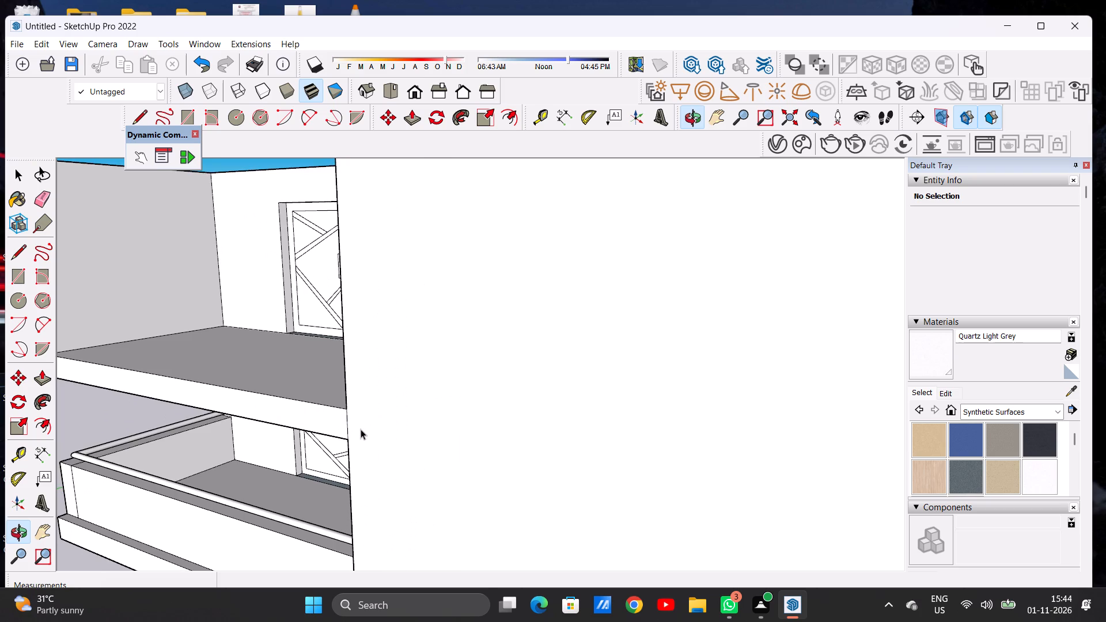
{"action": "middle_click_drag", "start_coordinate": [361, 429], "coordinate": [358, 428]}
{"action": "key", "text": "p"}
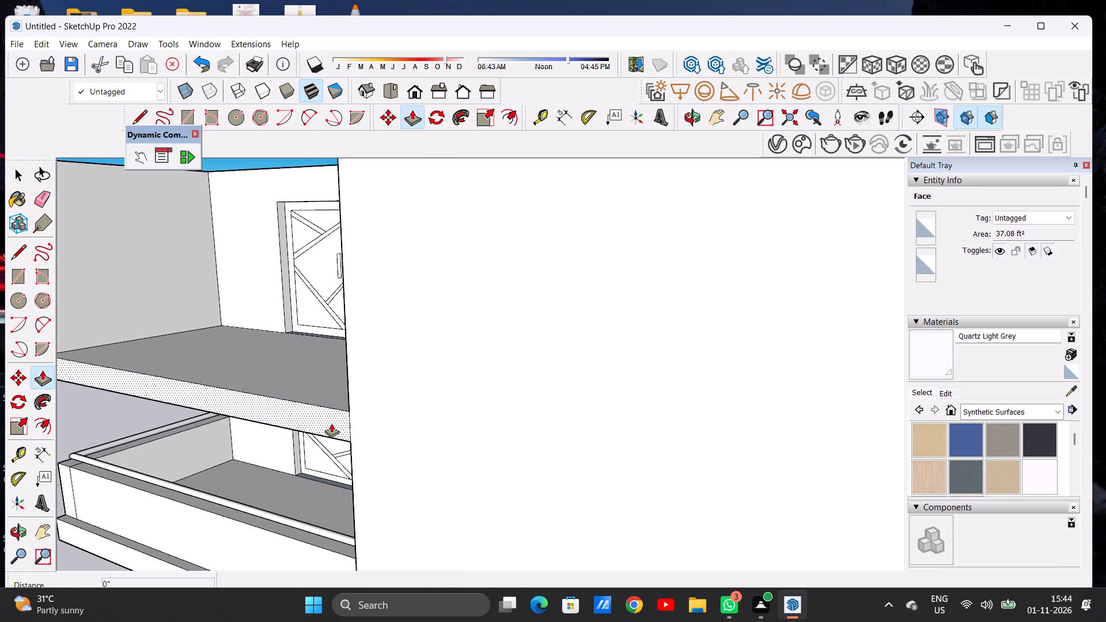
{"action": "left_click", "coordinate": [331, 423]}
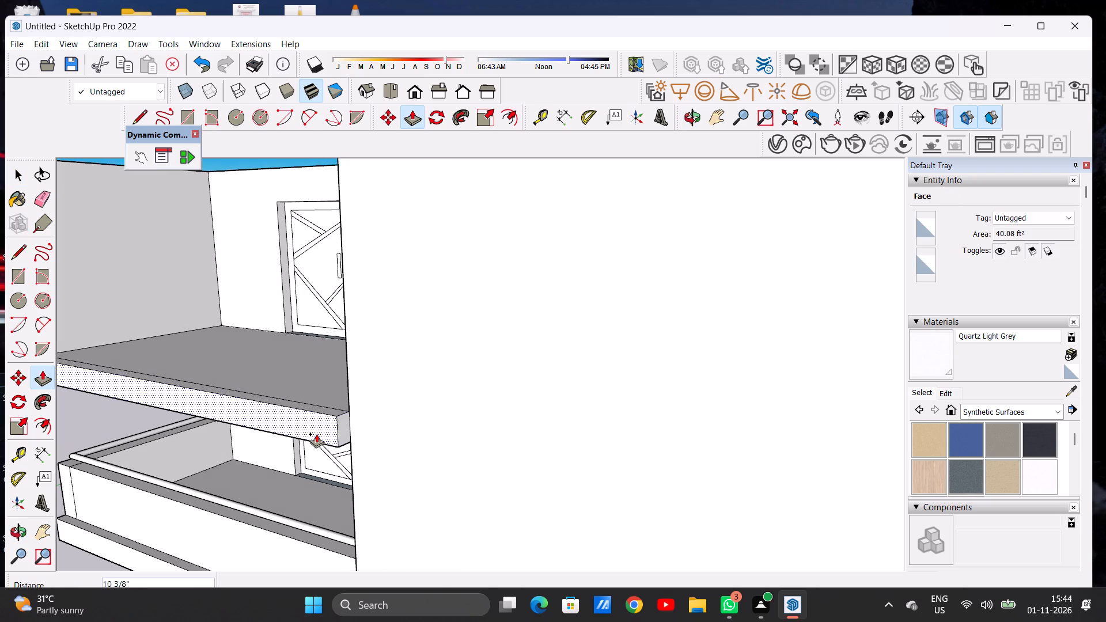
{"action": "middle_click_drag", "start_coordinate": [312, 435], "coordinate": [273, 451]}
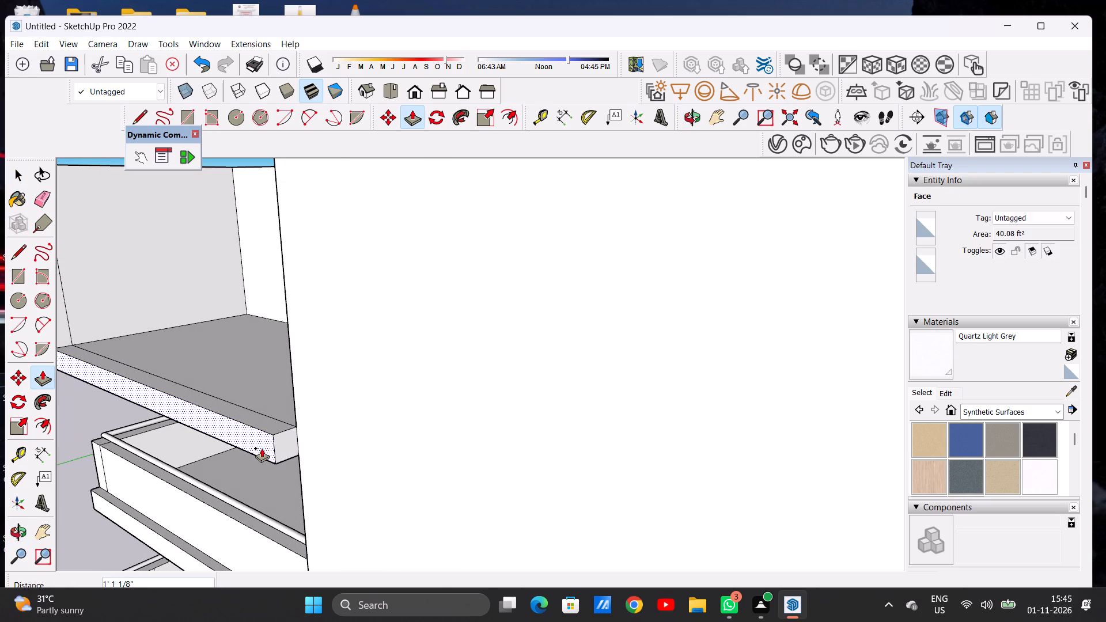
{"action": "left_click", "coordinate": [262, 448]}
{"action": "key", "text": "space"}
Draw a line across the rooftop balcony floor, parallel to its front edge, from the tall wall's corner to the opposite side wall.
{"action": "scroll", "coordinate": [371, 418], "scroll_direction": "down", "scroll_amount": 6}
{"action": "scroll", "coordinate": [375, 418], "scroll_direction": "up", "scroll_amount": 1}
{"action": "scroll", "coordinate": [376, 418], "scroll_direction": "down", "scroll_amount": 3}
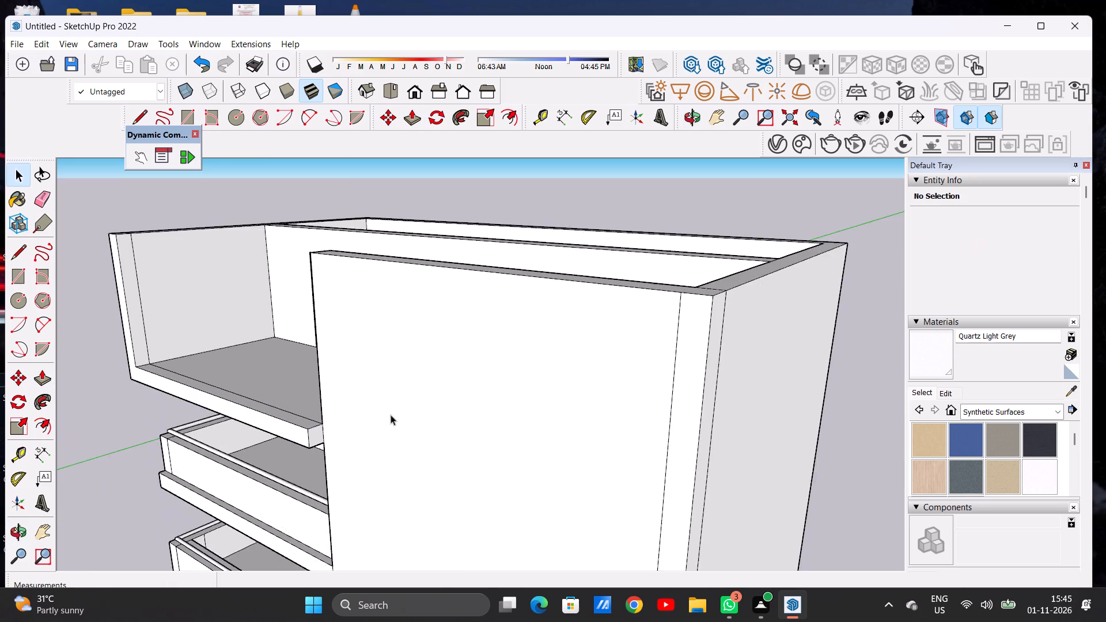
{"action": "scroll", "coordinate": [391, 415], "scroll_direction": "down", "scroll_amount": 4}
{"action": "middle_click_drag", "start_coordinate": [291, 420], "coordinate": [488, 381]}
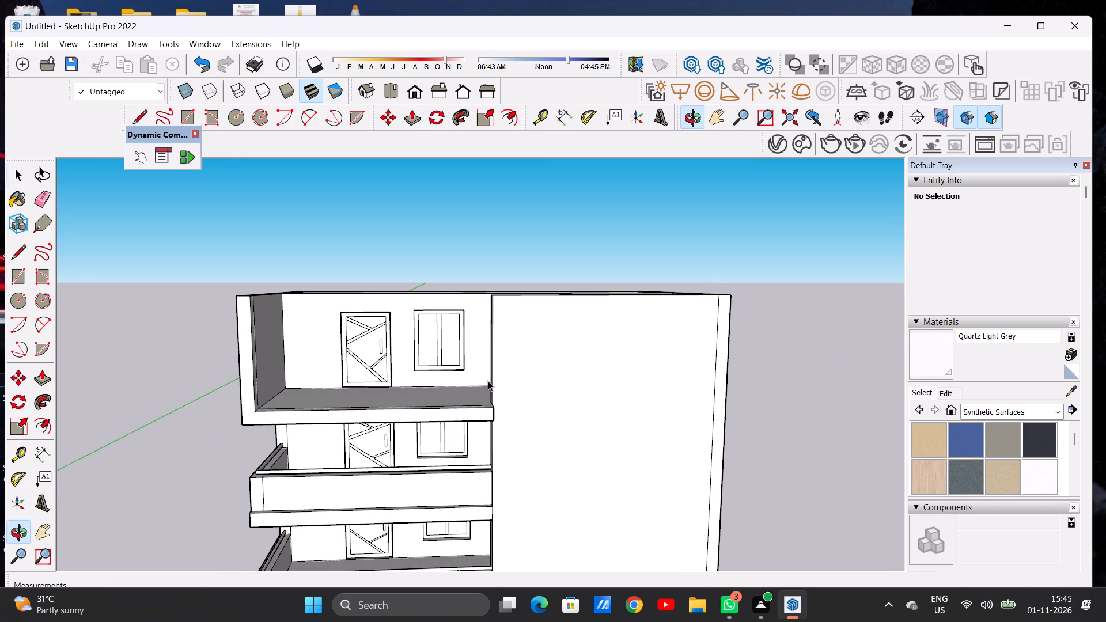
{"action": "scroll", "coordinate": [494, 382], "scroll_direction": "down", "scroll_amount": 5}
{"action": "middle_click_drag", "start_coordinate": [474, 405], "coordinate": [448, 481]}
{"action": "scroll", "coordinate": [380, 416], "scroll_direction": "up", "scroll_amount": 2}
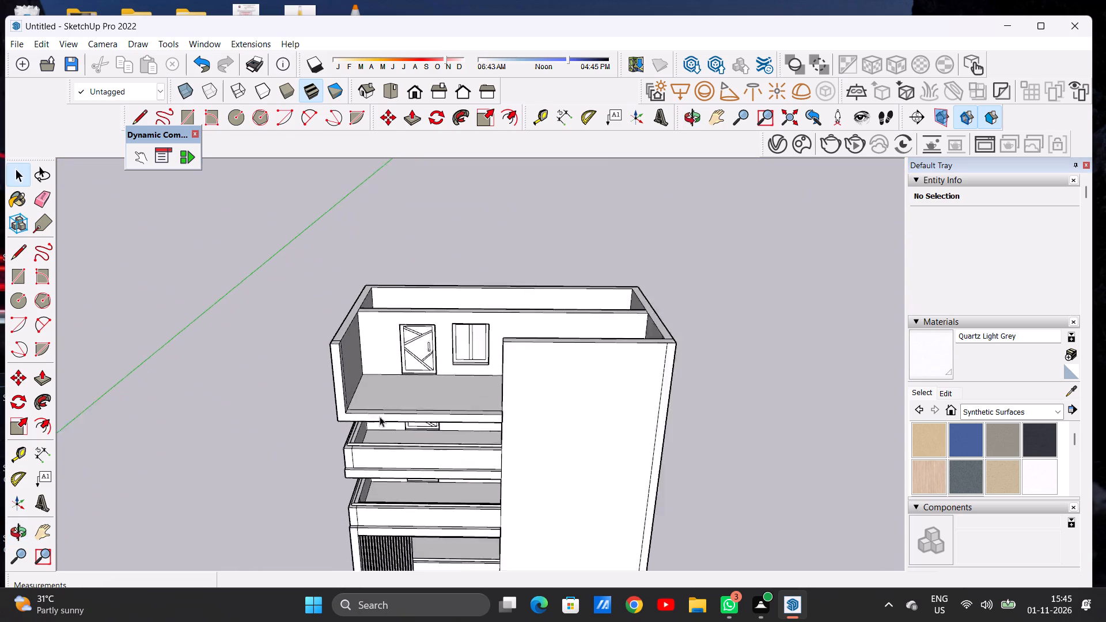
{"action": "scroll", "coordinate": [380, 416], "scroll_direction": "up", "scroll_amount": 5}
{"action": "middle_click_drag", "start_coordinate": [536, 391], "coordinate": [537, 485]}
{"action": "scroll", "coordinate": [574, 460], "scroll_direction": "up", "scroll_amount": 9}
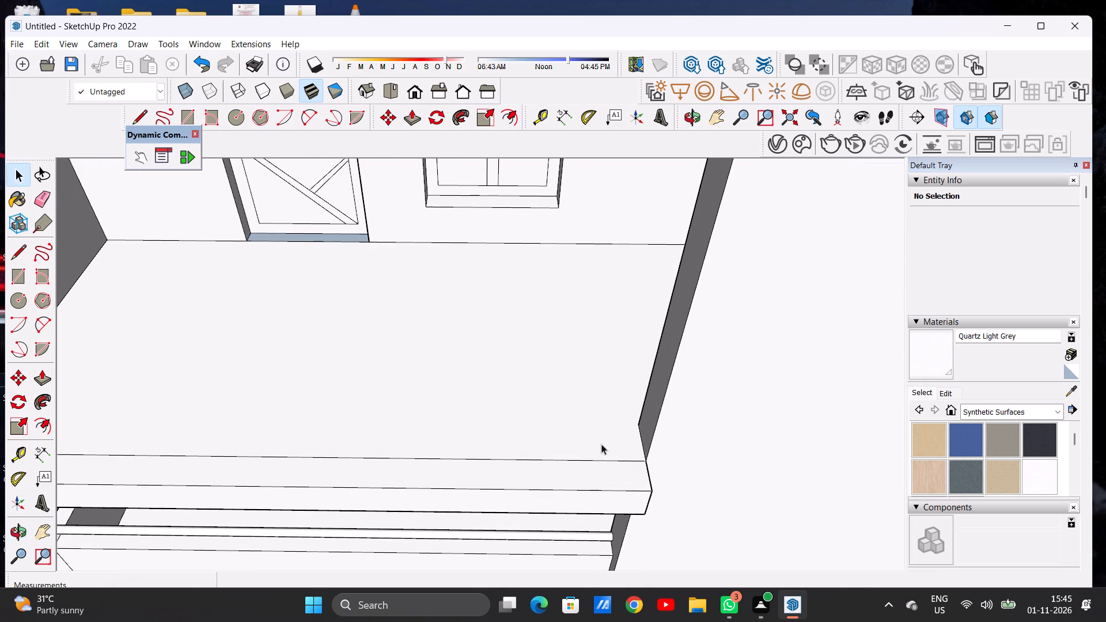
{"action": "key", "text": "l"}
{"action": "left_click", "coordinate": [641, 424]}
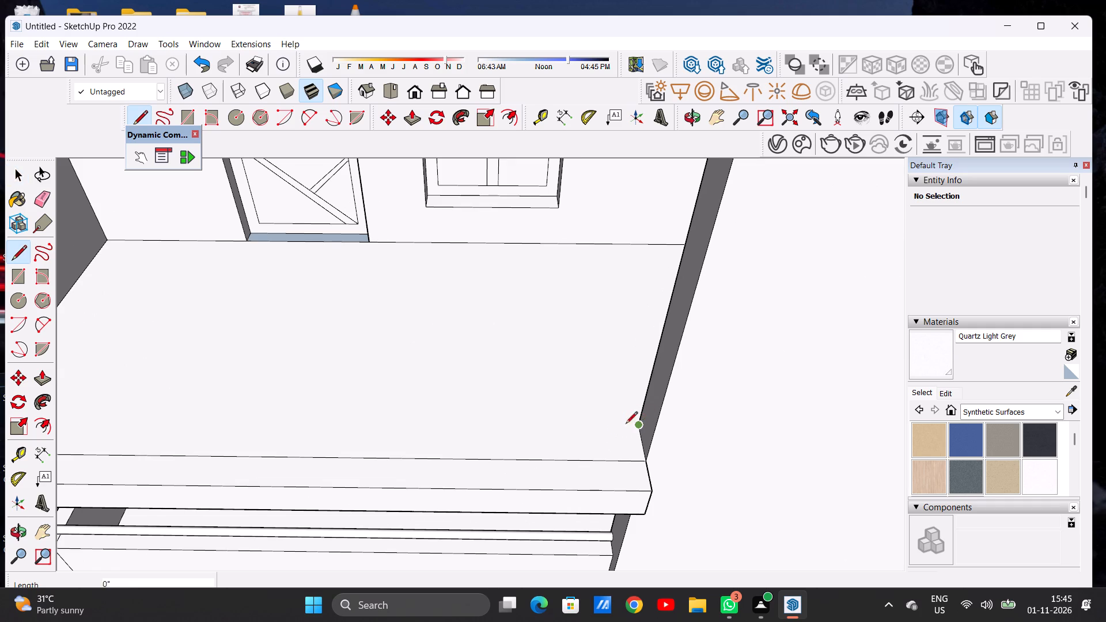
{"action": "scroll", "coordinate": [618, 423], "scroll_direction": "down", "scroll_amount": 11}
{"action": "scroll", "coordinate": [403, 412], "scroll_direction": "up", "scroll_amount": 7}
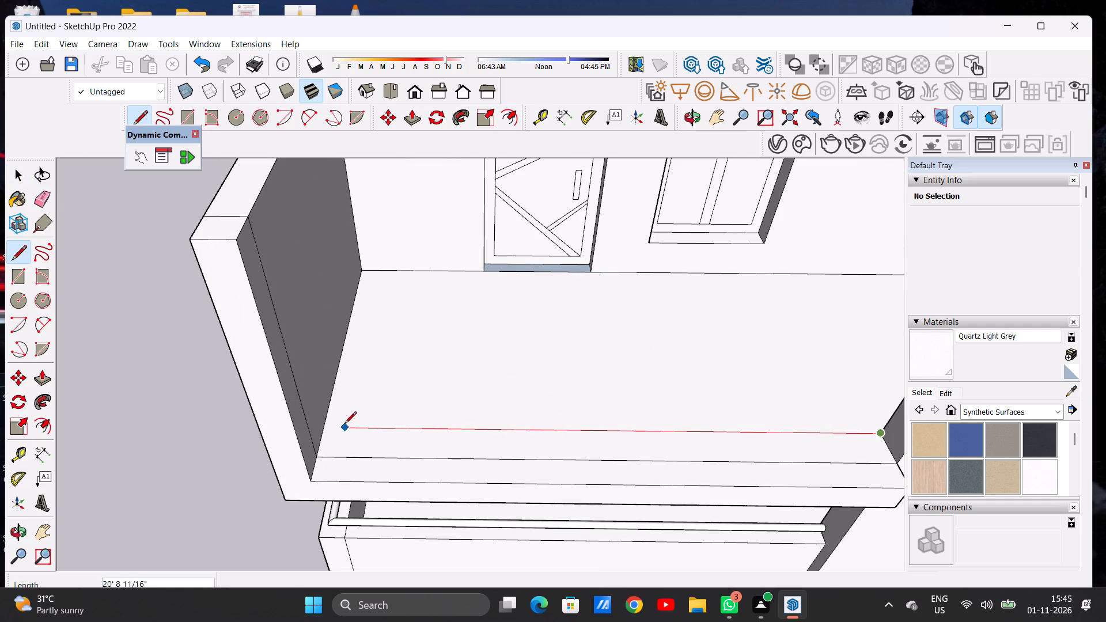
{"action": "left_click", "coordinate": [322, 424]}
{"action": "key", "text": "space"}
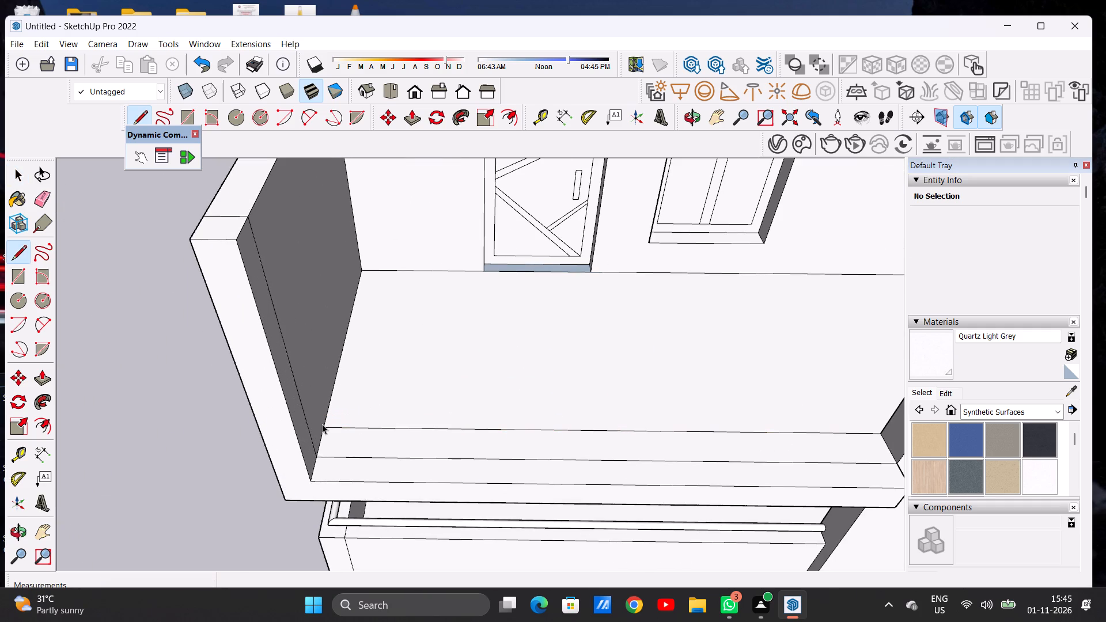
Push/Pull the floor strip between the new line and the slab's former front edge up by about 8".
{"action": "scroll", "coordinate": [341, 431], "scroll_direction": "down", "scroll_amount": 7}
{"action": "scroll", "coordinate": [402, 438], "scroll_direction": "down", "scroll_amount": 3}
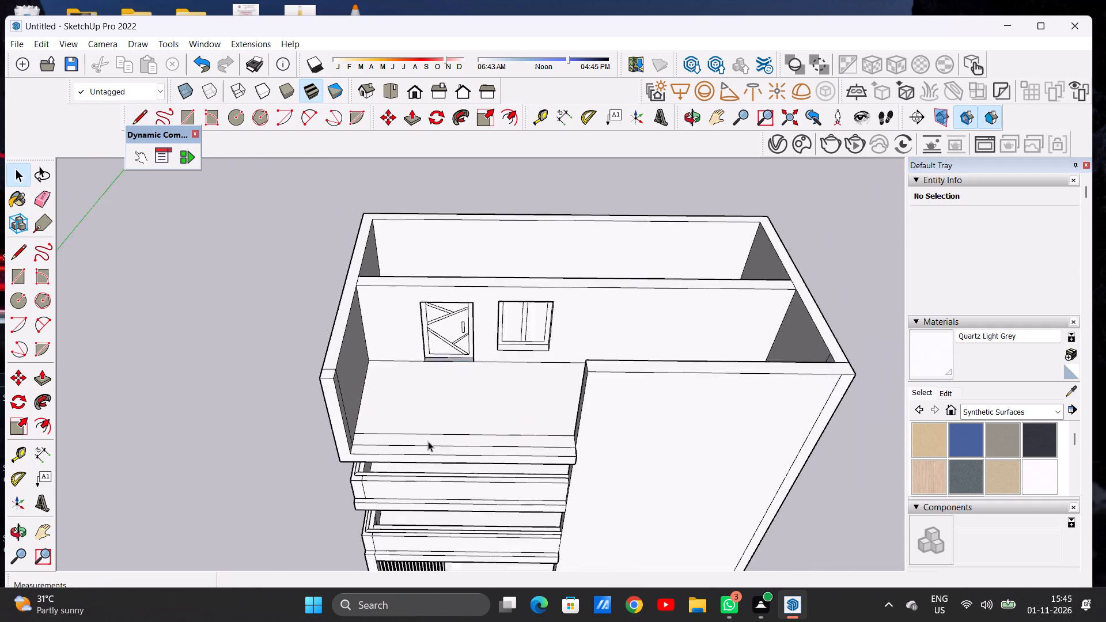
{"action": "scroll", "coordinate": [428, 441], "scroll_direction": "down", "scroll_amount": 1}
{"action": "middle_click_drag", "start_coordinate": [448, 460], "coordinate": [434, 410]}
{"action": "scroll", "coordinate": [532, 418], "scroll_direction": "up", "scroll_amount": 4}
{"action": "scroll", "coordinate": [540, 419], "scroll_direction": "down", "scroll_amount": 1}
{"action": "scroll", "coordinate": [540, 419], "scroll_direction": "up", "scroll_amount": 1}
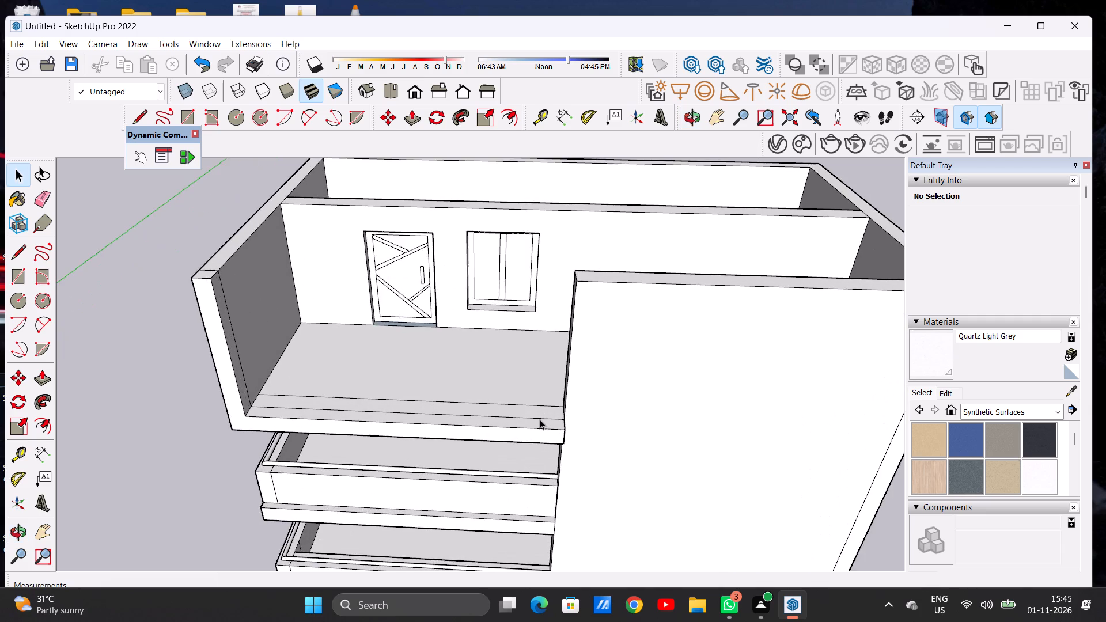
{"action": "scroll", "coordinate": [540, 419], "scroll_direction": "up", "scroll_amount": 4}
{"action": "scroll", "coordinate": [543, 424], "scroll_direction": "down", "scroll_amount": 3}
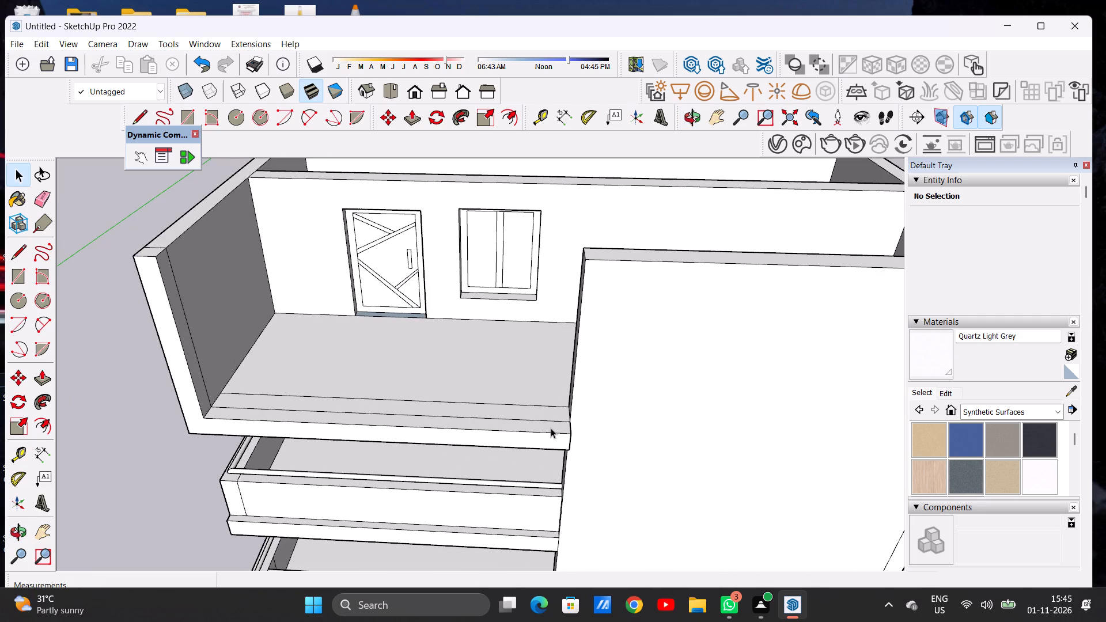
{"action": "key", "text": "p"}
{"action": "scroll", "coordinate": [563, 410], "scroll_direction": "up", "scroll_amount": 6}
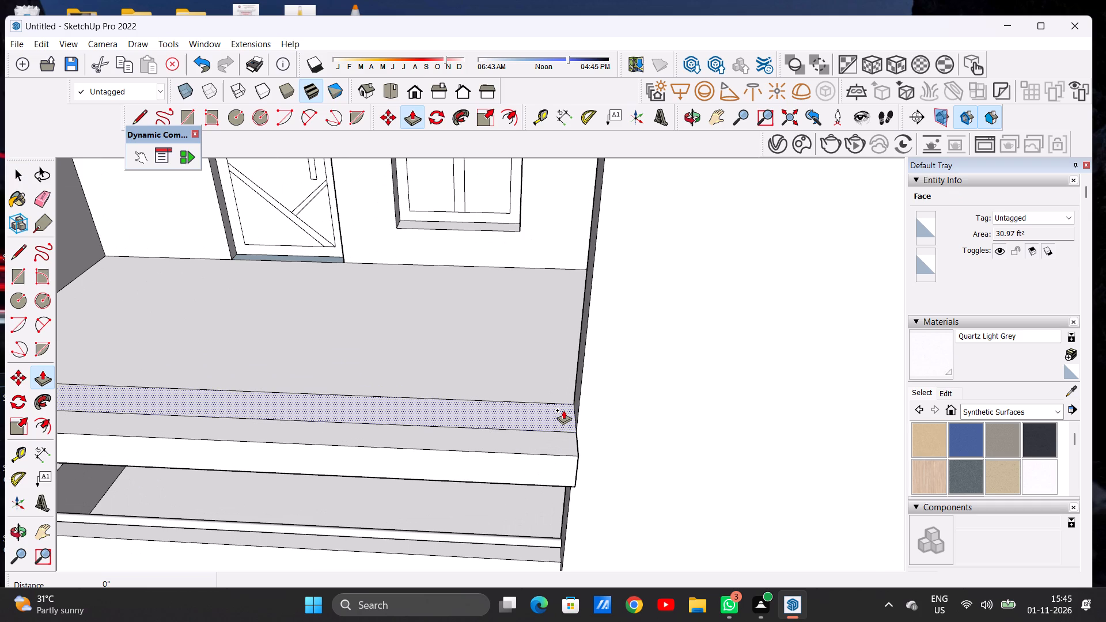
{"action": "left_click", "coordinate": [563, 410]}
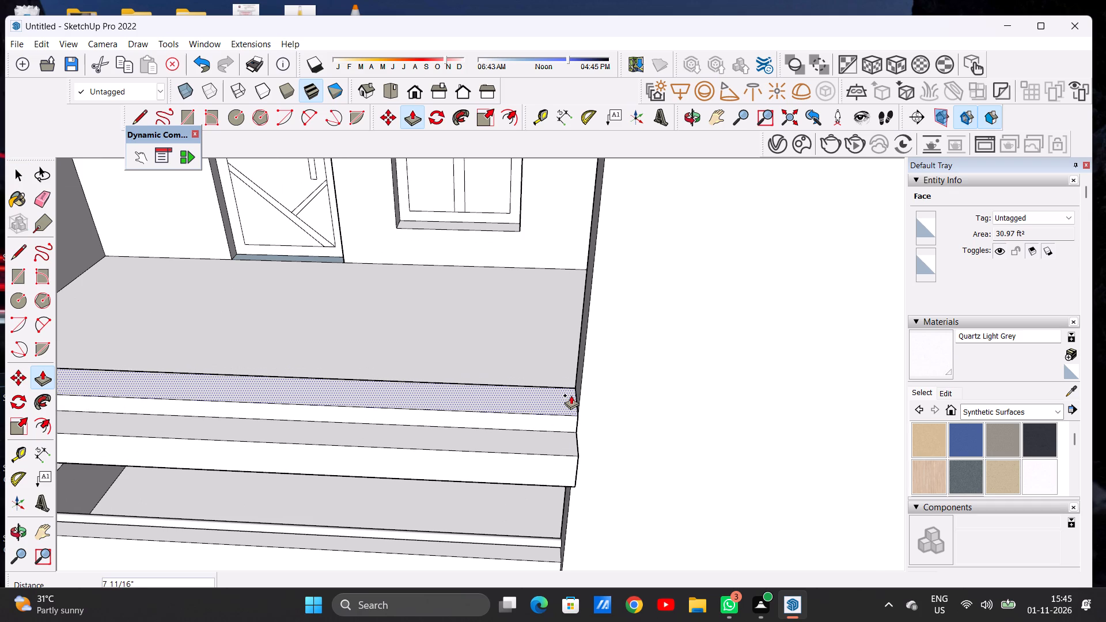
{"action": "left_click", "coordinate": [573, 392]}
{"action": "key", "text": "space"}
Push/Pull the raised strip's top face up by a further 3' 3" to form the rooftop balcony's front parapet.
{"action": "scroll", "coordinate": [552, 479], "scroll_direction": "down", "scroll_amount": 4}
{"action": "scroll", "coordinate": [562, 481], "scroll_direction": "up", "scroll_amount": 1}
{"action": "scroll", "coordinate": [569, 481], "scroll_direction": "down", "scroll_amount": 2}
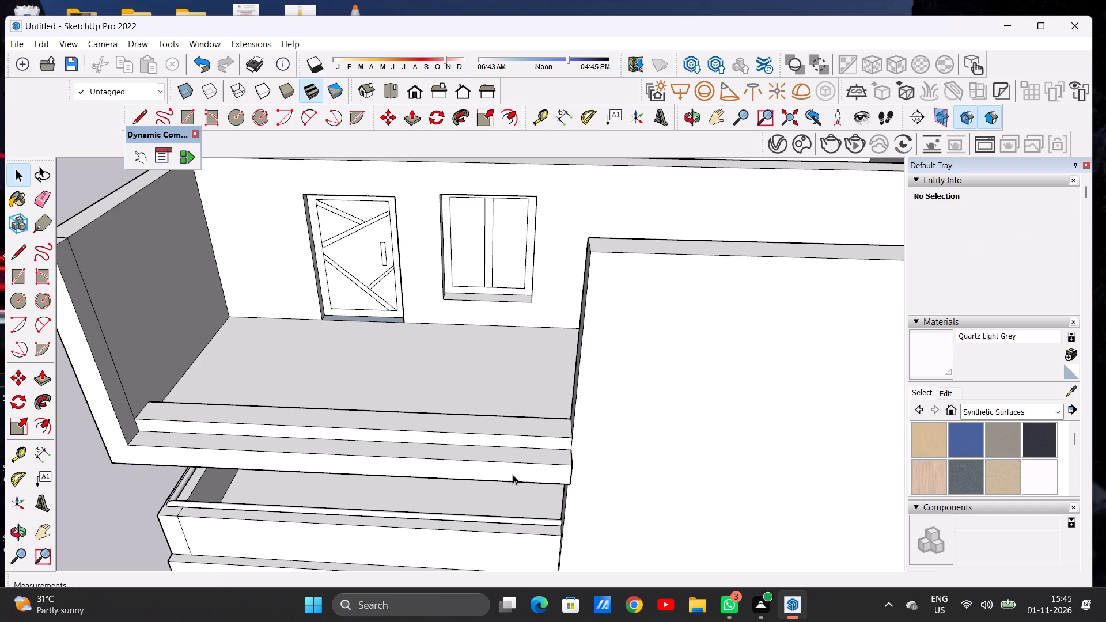
{"action": "middle_click_drag", "start_coordinate": [513, 475], "coordinate": [533, 372]}
{"action": "scroll", "coordinate": [562, 398], "scroll_direction": "down", "scroll_amount": 12}
{"action": "scroll", "coordinate": [550, 372], "scroll_direction": "up", "scroll_amount": 4}
{"action": "scroll", "coordinate": [550, 372], "scroll_direction": "down", "scroll_amount": 1}
{"action": "scroll", "coordinate": [550, 372], "scroll_direction": "up", "scroll_amount": 8}
{"action": "middle_click_drag", "start_coordinate": [501, 395], "coordinate": [503, 466]}
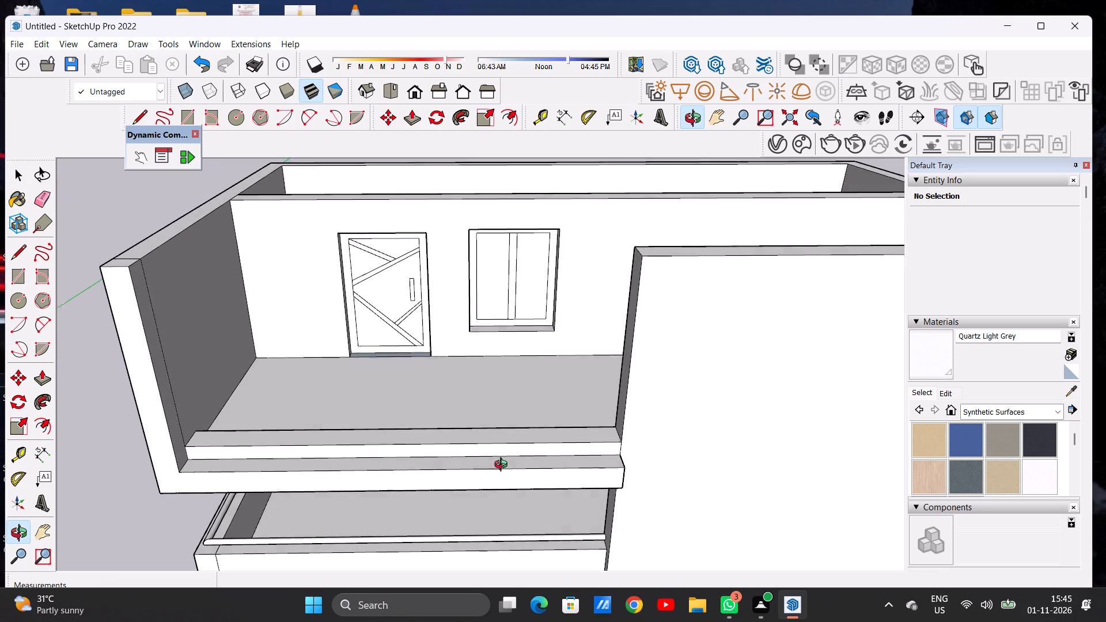
{"action": "middle_click_drag", "start_coordinate": [503, 466], "coordinate": [498, 453]}
{"action": "scroll", "coordinate": [507, 445], "scroll_direction": "up", "scroll_amount": 1}
{"action": "scroll", "coordinate": [559, 401], "scroll_direction": "down", "scroll_amount": 7}
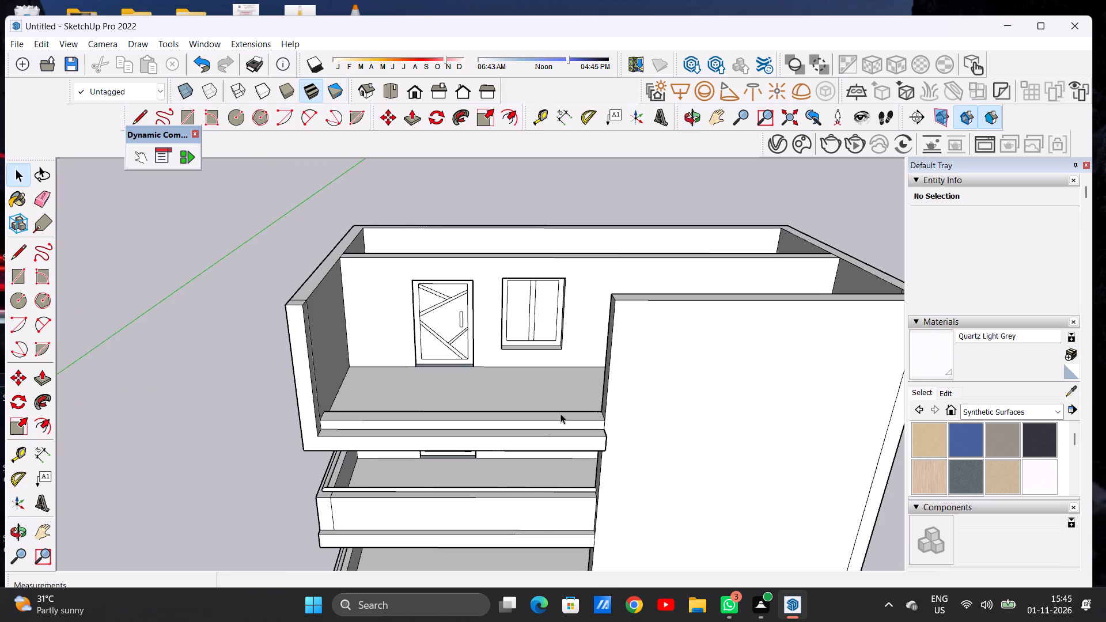
{"action": "middle_click_drag", "start_coordinate": [558, 419], "coordinate": [555, 412]}
{"action": "scroll", "coordinate": [590, 405], "scroll_direction": "up", "scroll_amount": 6}
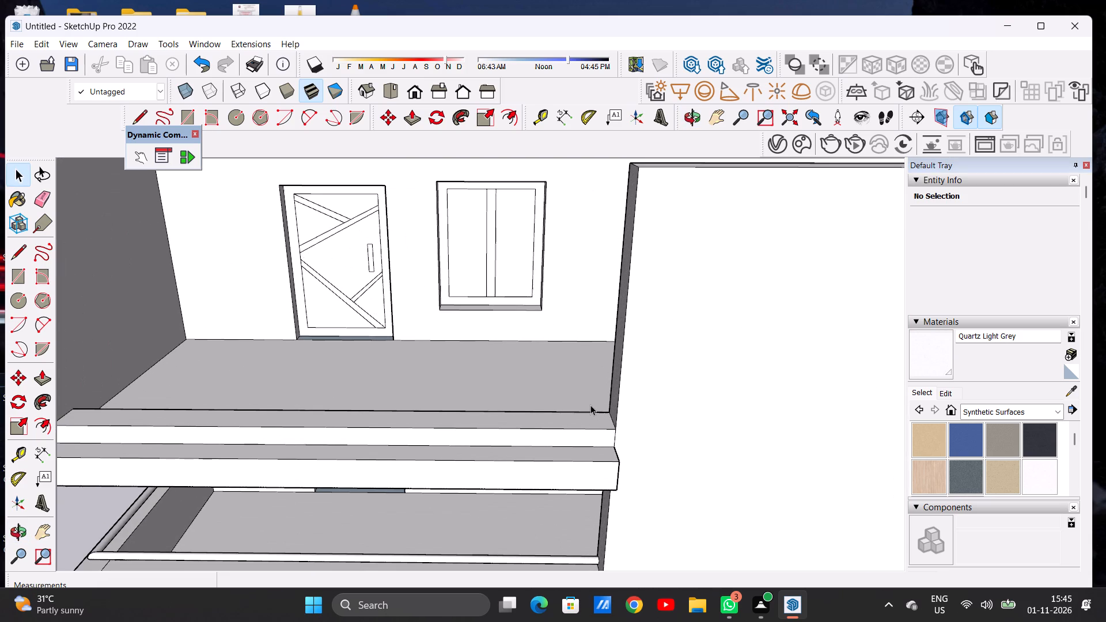
{"action": "scroll", "coordinate": [575, 398], "scroll_direction": "down", "scroll_amount": 8}
{"action": "middle_click_drag", "start_coordinate": [549, 401], "coordinate": [541, 460]}
{"action": "scroll", "coordinate": [551, 447], "scroll_direction": "up", "scroll_amount": 1}
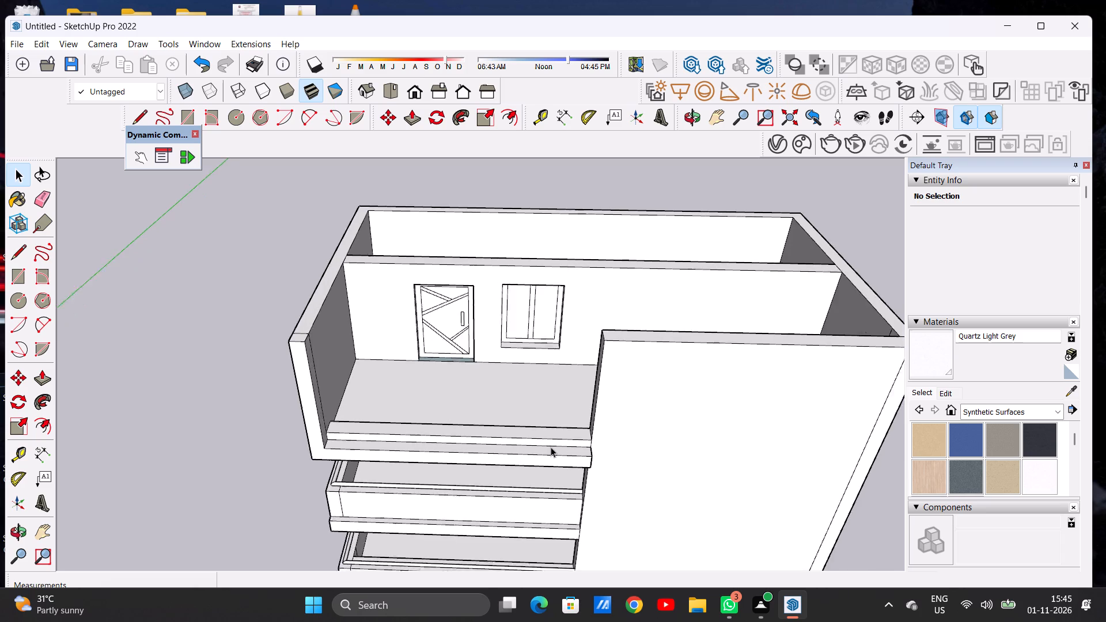
{"action": "scroll", "coordinate": [551, 447], "scroll_direction": "up", "scroll_amount": 3}
{"action": "middle_click_drag", "start_coordinate": [610, 427], "coordinate": [614, 440]}
{"action": "scroll", "coordinate": [534, 441], "scroll_direction": "down", "scroll_amount": 3}
{"action": "scroll", "coordinate": [551, 446], "scroll_direction": "up", "scroll_amount": 6}
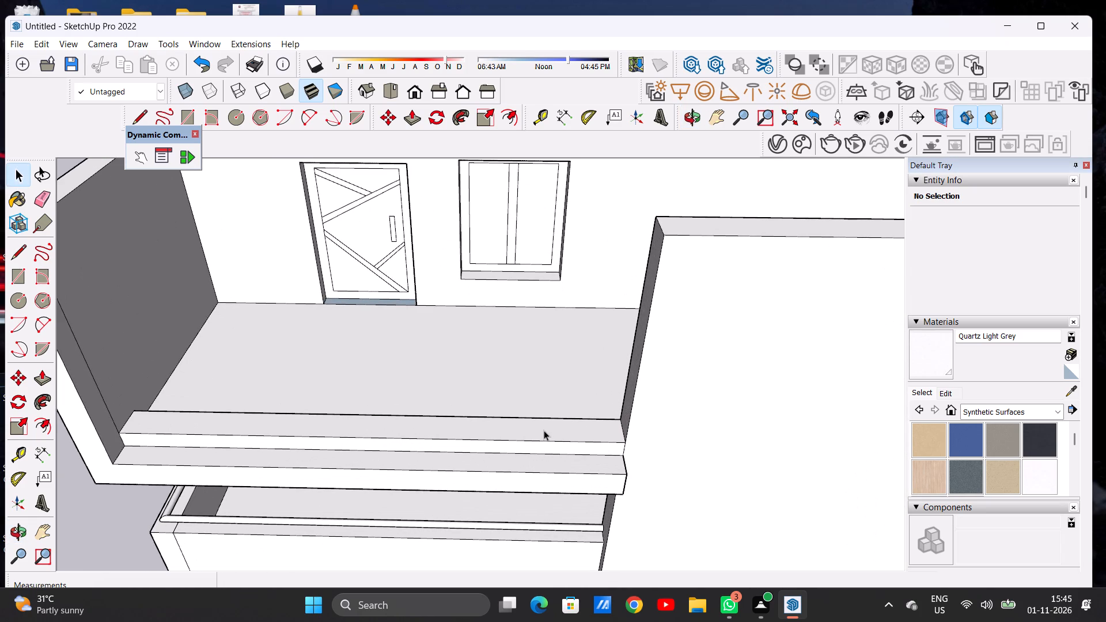
{"action": "key", "text": "p"}
{"action": "scroll", "coordinate": [598, 427], "scroll_direction": "up", "scroll_amount": 1}
{"action": "scroll", "coordinate": [599, 427], "scroll_direction": "down", "scroll_amount": 2}
{"action": "scroll", "coordinate": [600, 427], "scroll_direction": "up", "scroll_amount": 3}
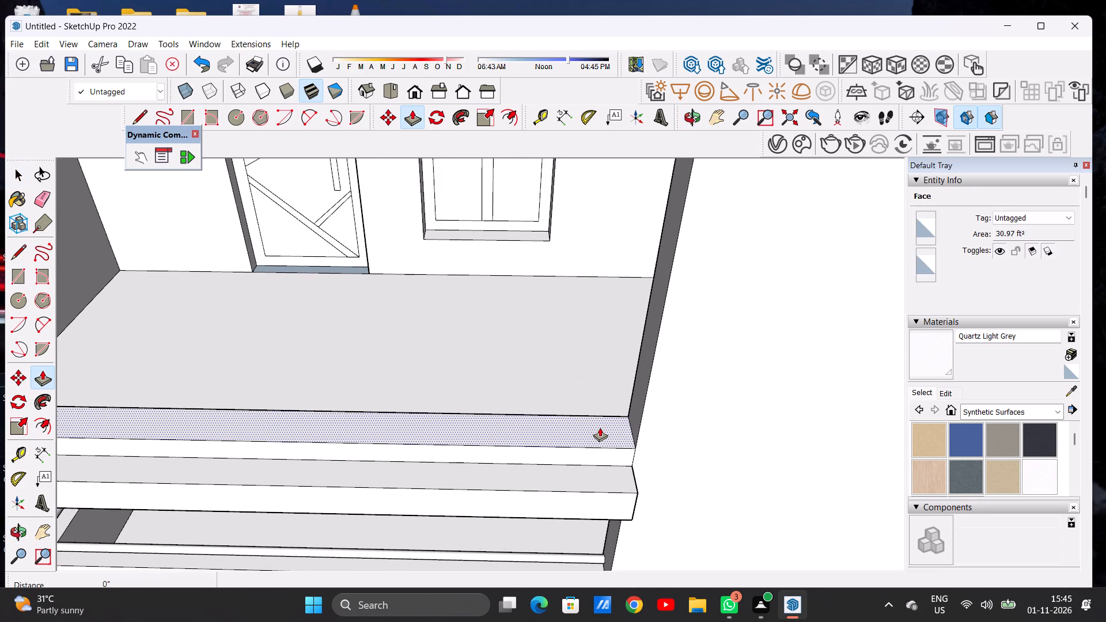
{"action": "left_click", "coordinate": [600, 427]}
{"action": "scroll", "coordinate": [608, 370], "scroll_direction": "down", "scroll_amount": 6}
{"action": "middle_click_drag", "start_coordinate": [612, 372], "coordinate": [612, 329]}
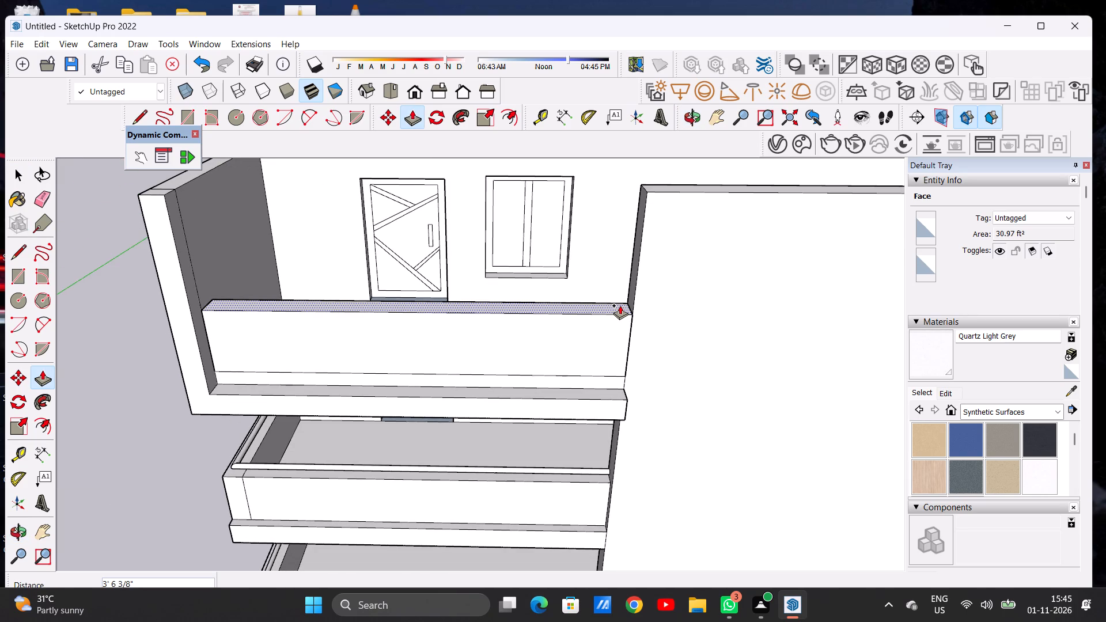
{"action": "key", "text": "3"}
{"action": "type", "text": "'3"}
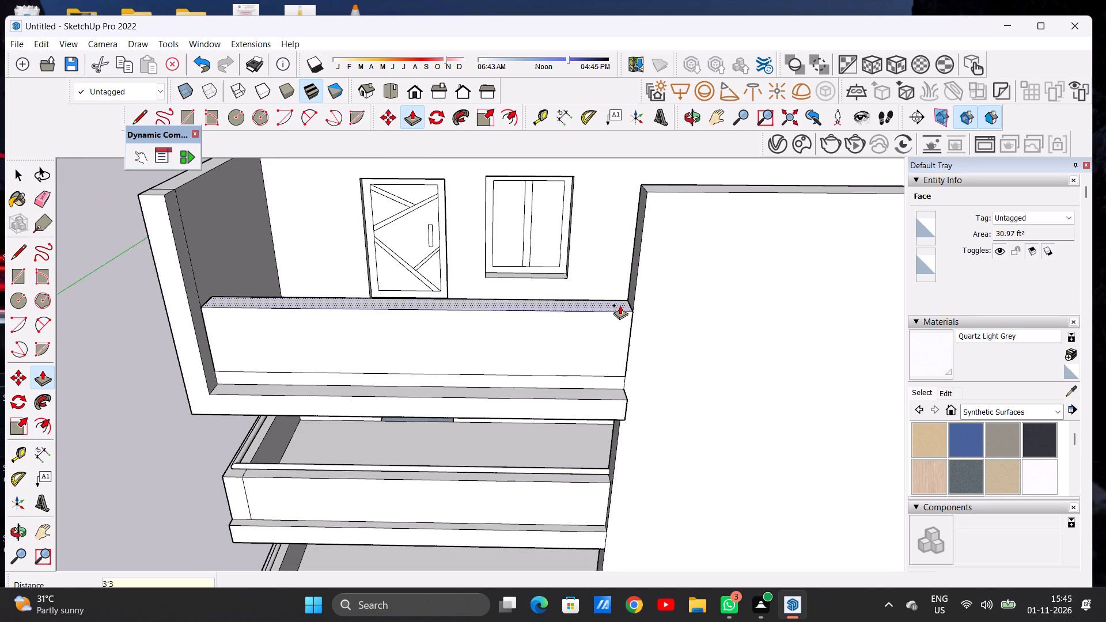
{"action": "key", "text": "shift+quotedbl"}
{"action": "key", "text": "Return"}
{"action": "key", "text": "space"}
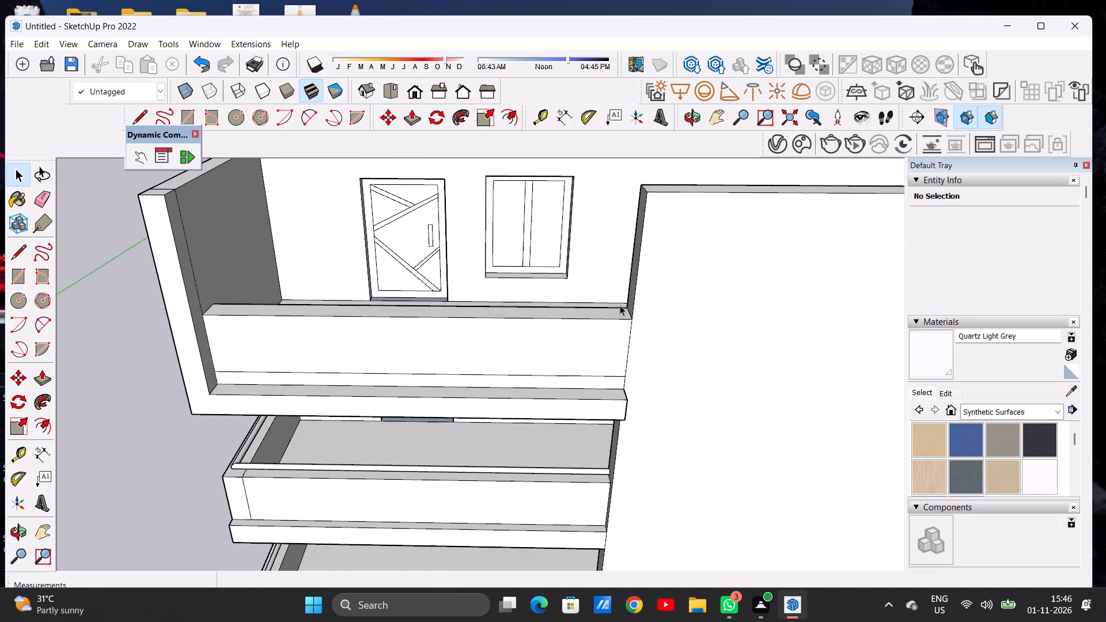
Push/Pull the front face of the rooftop balcony parapet inward by about 5 7/16", leaving a ledge above the base strip.
{"action": "scroll", "coordinate": [437, 396], "scroll_direction": "down", "scroll_amount": 5}
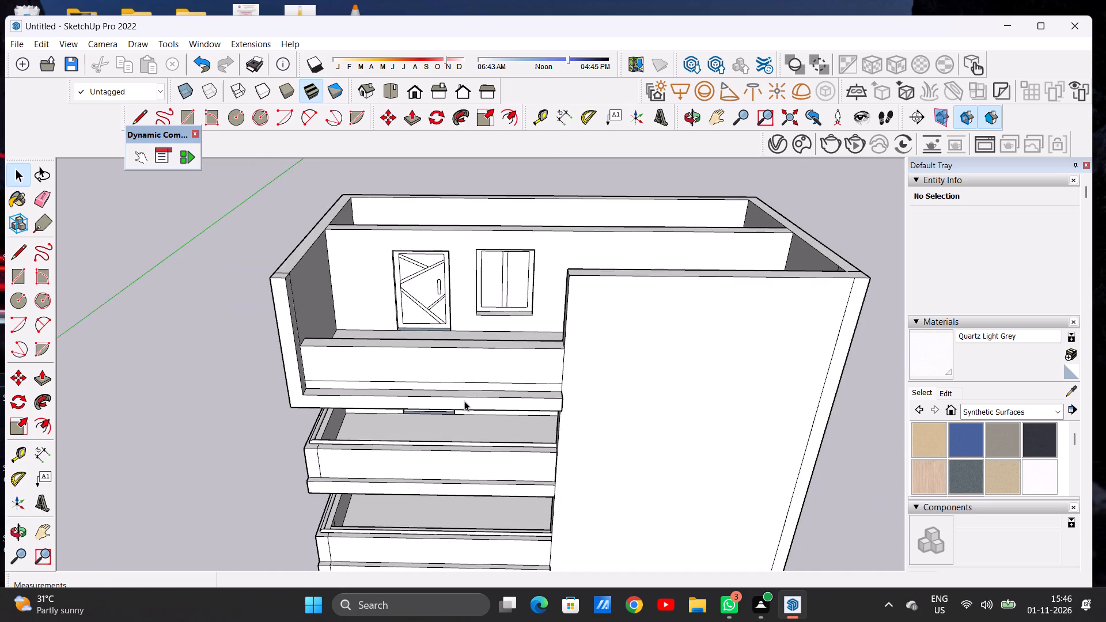
{"action": "middle_click_drag", "start_coordinate": [464, 401], "coordinate": [474, 348]}
{"action": "scroll", "coordinate": [425, 415], "scroll_direction": "down", "scroll_amount": 2}
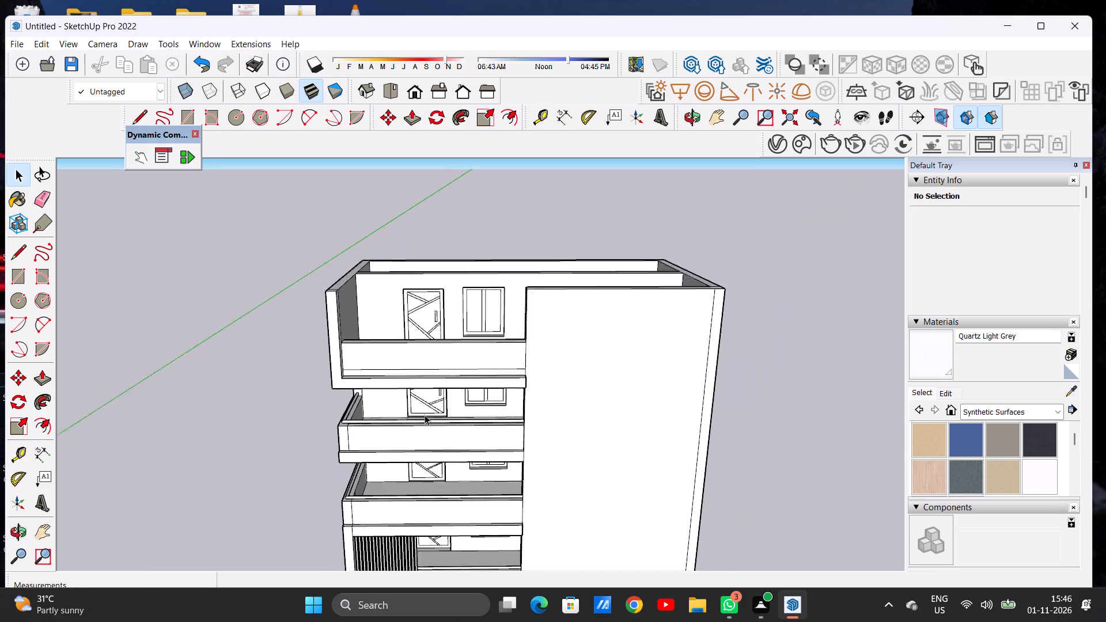
{"action": "scroll", "coordinate": [425, 415], "scroll_direction": "down", "scroll_amount": 3}
{"action": "scroll", "coordinate": [385, 345], "scroll_direction": "up", "scroll_amount": 2}
{"action": "scroll", "coordinate": [385, 345], "scroll_direction": "down", "scroll_amount": 1}
{"action": "scroll", "coordinate": [385, 345], "scroll_direction": "up", "scroll_amount": 7}
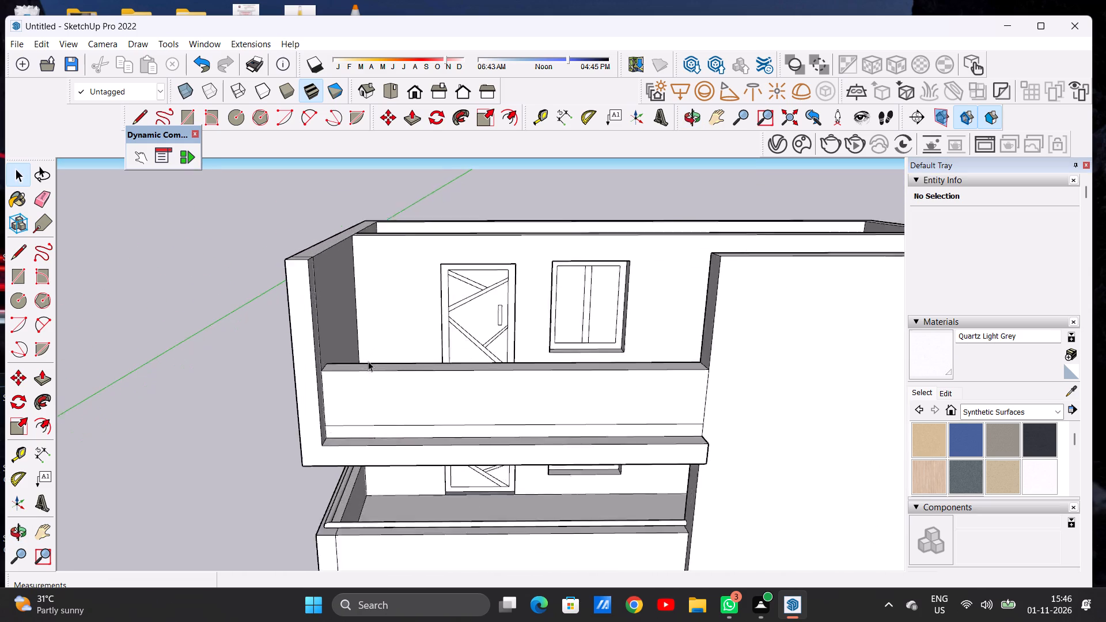
{"action": "scroll", "coordinate": [368, 361], "scroll_direction": "up", "scroll_amount": 3}
{"action": "middle_click_drag", "start_coordinate": [323, 384], "coordinate": [142, 404]}
{"action": "scroll", "coordinate": [237, 304], "scroll_direction": "up", "scroll_amount": 3}
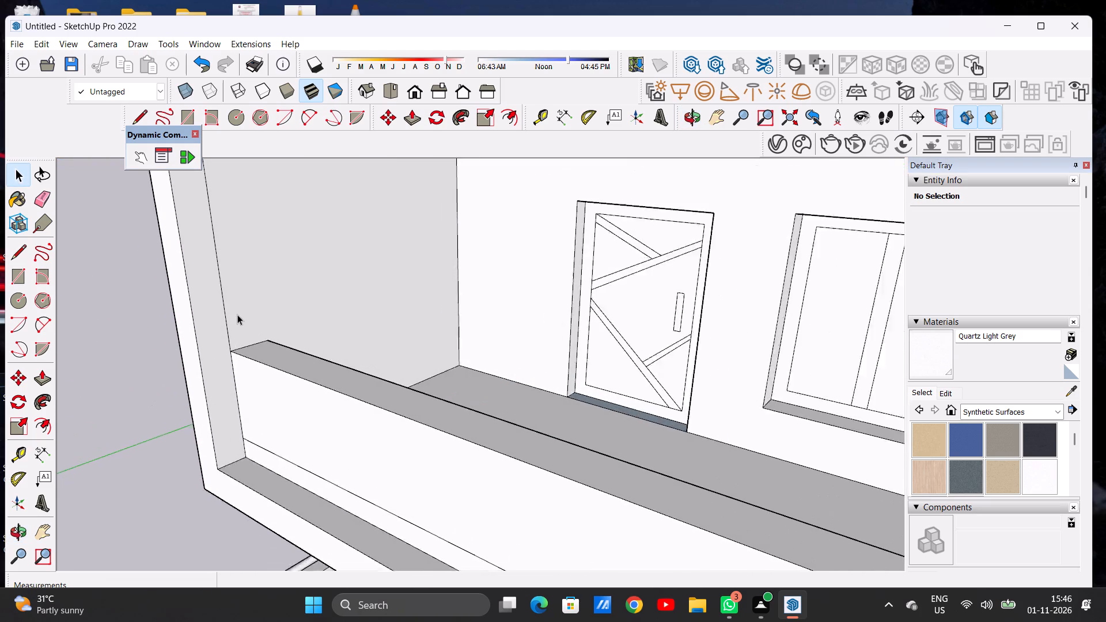
{"action": "scroll", "coordinate": [237, 314], "scroll_direction": "up", "scroll_amount": 10}
{"action": "scroll", "coordinate": [283, 389], "scroll_direction": "down", "scroll_amount": 3}
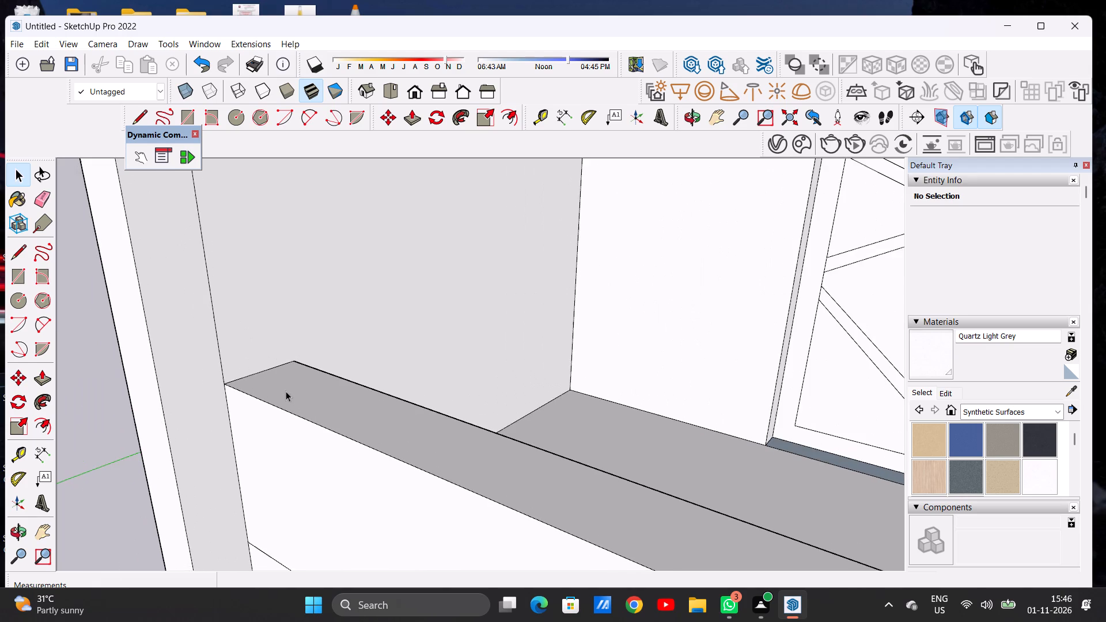
{"action": "scroll", "coordinate": [286, 391], "scroll_direction": "down", "scroll_amount": 12}
{"action": "key", "text": "p"}
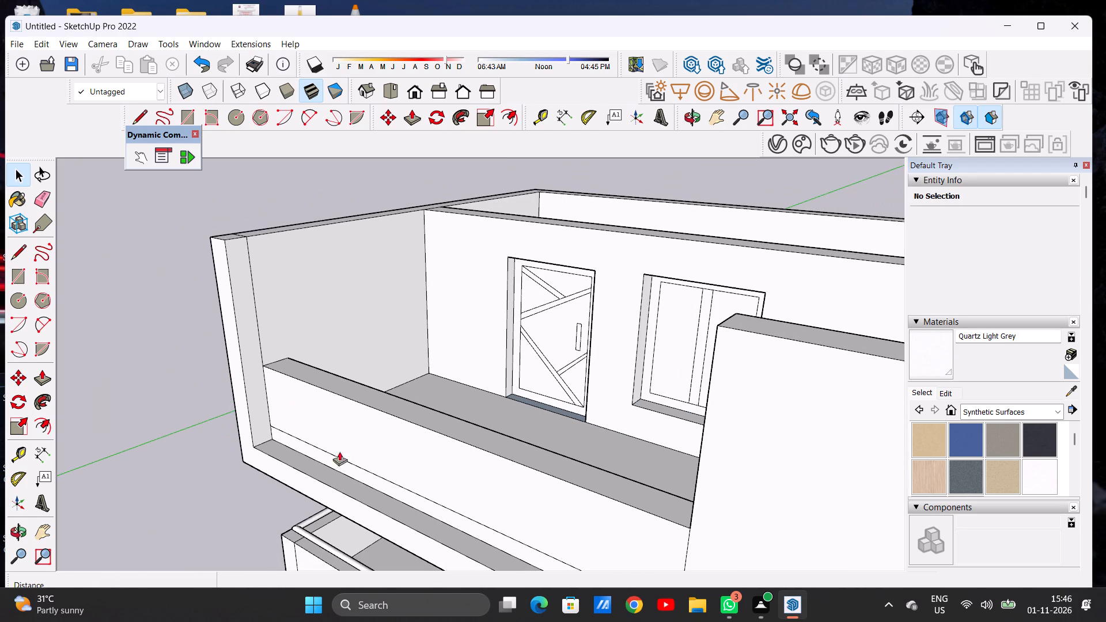
{"action": "scroll", "coordinate": [360, 435], "scroll_direction": "up", "scroll_amount": 4}
{"action": "scroll", "coordinate": [360, 435], "scroll_direction": "down", "scroll_amount": 1}
{"action": "scroll", "coordinate": [361, 435], "scroll_direction": "up", "scroll_amount": 1}
{"action": "scroll", "coordinate": [361, 435], "scroll_direction": "down", "scroll_amount": 1}
{"action": "scroll", "coordinate": [361, 435], "scroll_direction": "up", "scroll_amount": 4}
{"action": "left_click", "coordinate": [361, 435]}
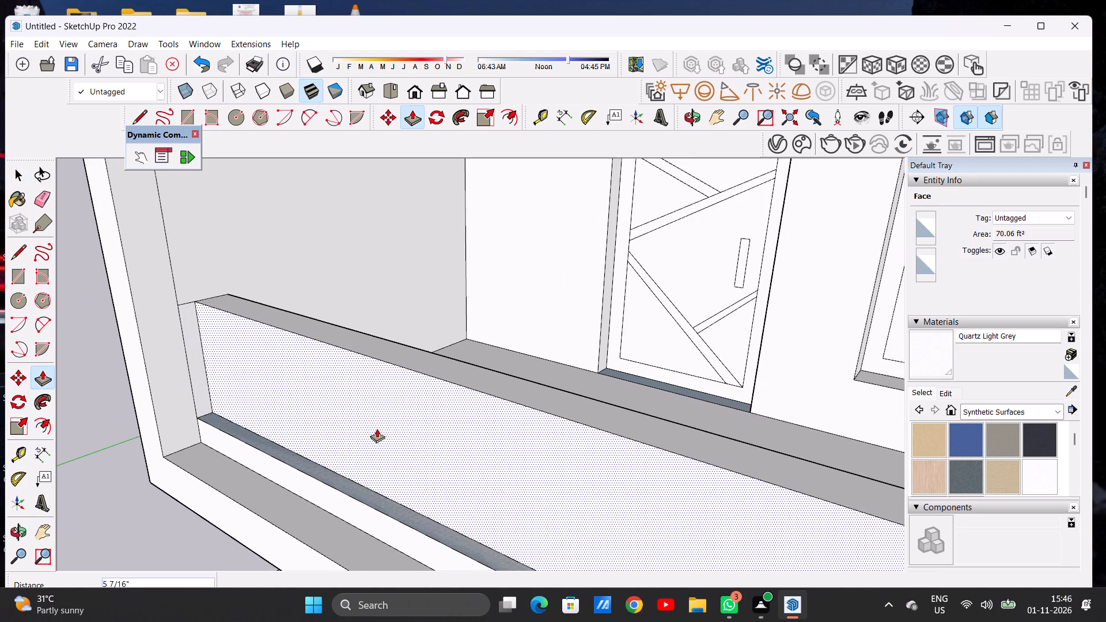
{"action": "left_click", "coordinate": [379, 428]}
{"action": "key", "text": "space"}
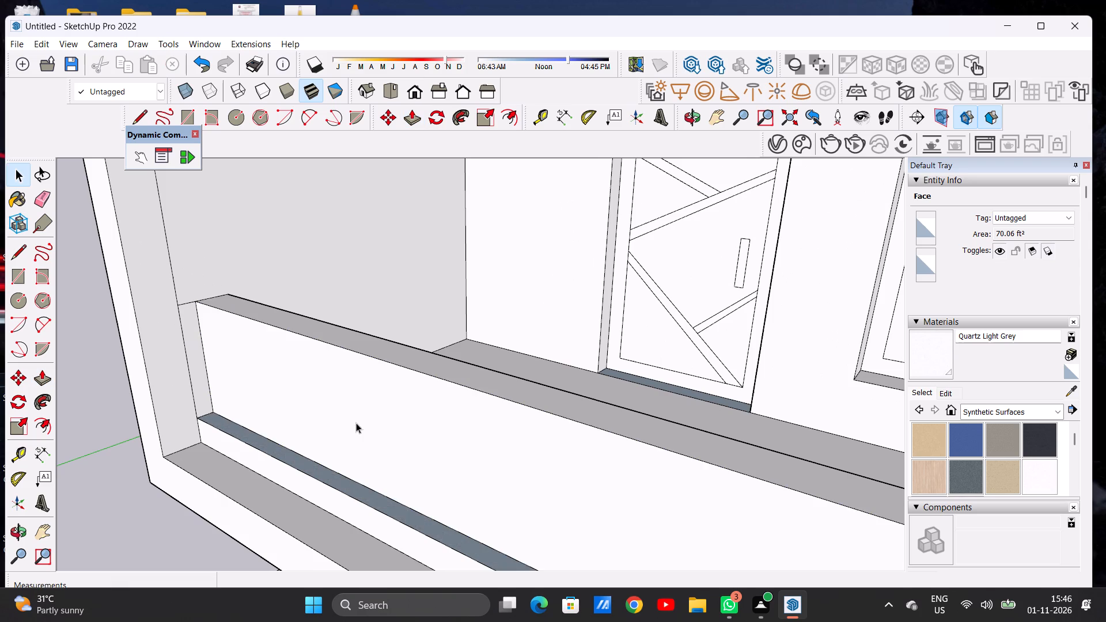
Paint the exposed ledge at the foot of the rooftop parapet with Quartz Light Grey.
{"action": "scroll", "coordinate": [332, 390], "scroll_direction": "down", "scroll_amount": 7}
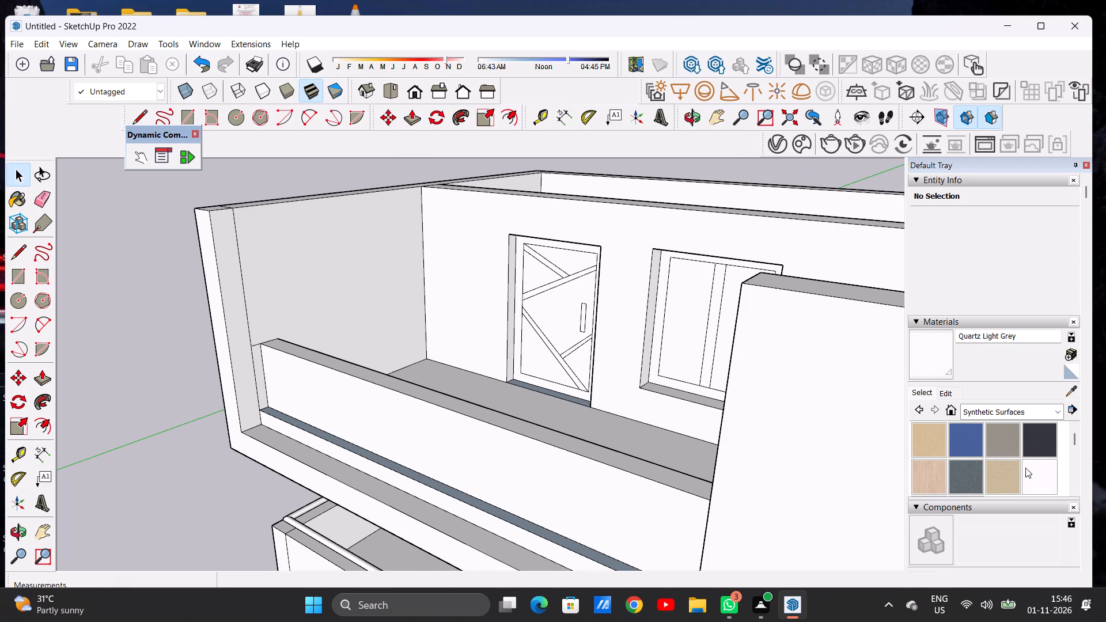
{"action": "left_click", "coordinate": [1032, 472]}
{"action": "scroll", "coordinate": [495, 499], "scroll_direction": "up", "scroll_amount": 2}
{"action": "scroll", "coordinate": [495, 499], "scroll_direction": "down", "scroll_amount": 1}
{"action": "scroll", "coordinate": [495, 500], "scroll_direction": "up", "scroll_amount": 10}
{"action": "scroll", "coordinate": [476, 507], "scroll_direction": "down", "scroll_amount": 1}
{"action": "left_click", "coordinate": [469, 506]}
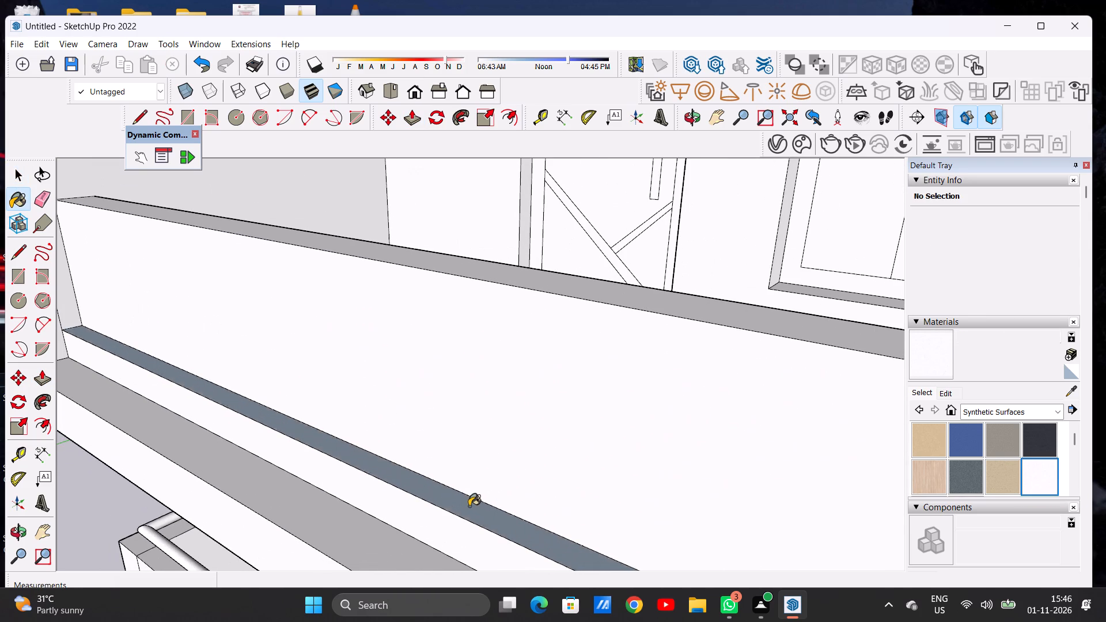
{"action": "key", "text": "space"}
Draw a small circle of about 4.85 in² on the side wall, just above the end of the rooftop parapet's top.
{"action": "scroll", "coordinate": [474, 526], "scroll_direction": "down", "scroll_amount": 5}
{"action": "scroll", "coordinate": [478, 528], "scroll_direction": "up", "scroll_amount": 1}
{"action": "scroll", "coordinate": [478, 515], "scroll_direction": "down", "scroll_amount": 10}
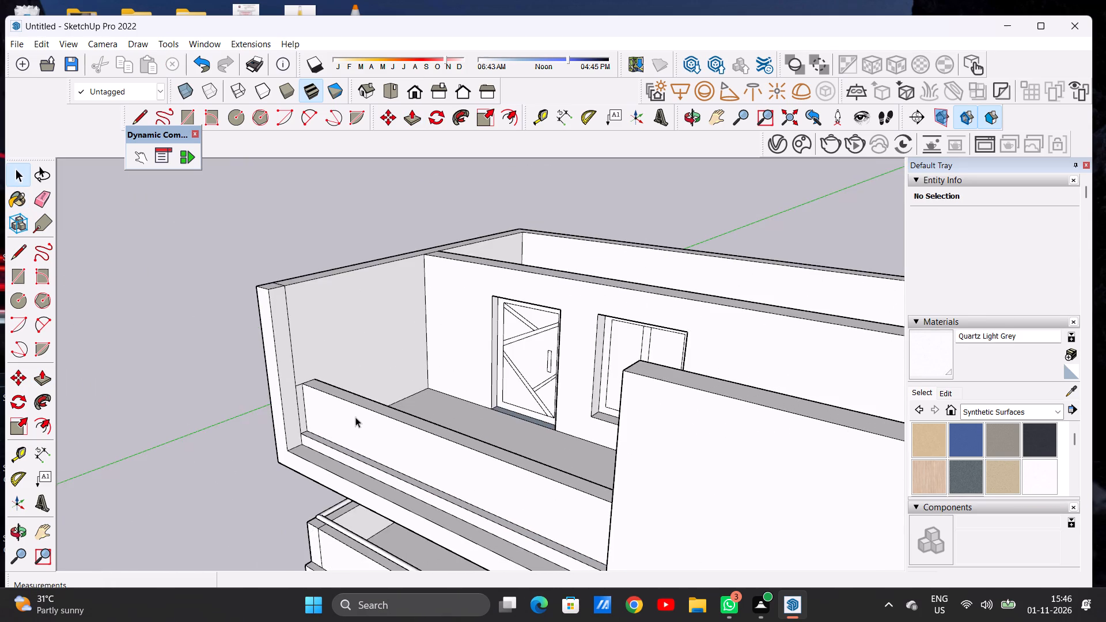
{"action": "middle_click_drag", "start_coordinate": [345, 401], "coordinate": [264, 371]}
{"action": "scroll", "coordinate": [304, 342], "scroll_direction": "up", "scroll_amount": 14}
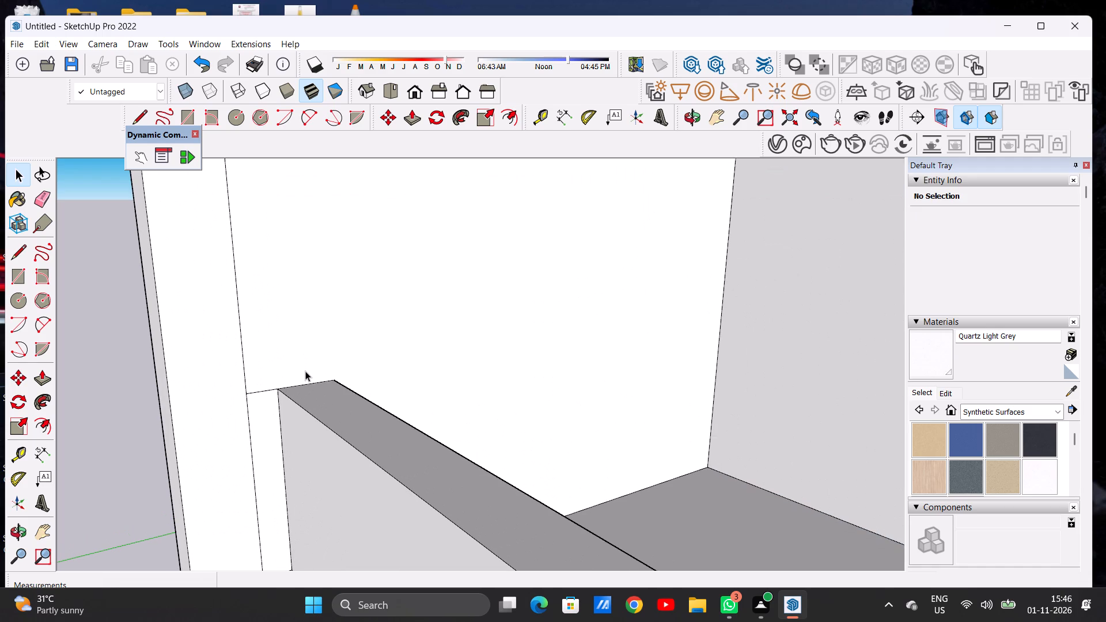
{"action": "key", "text": "c"}
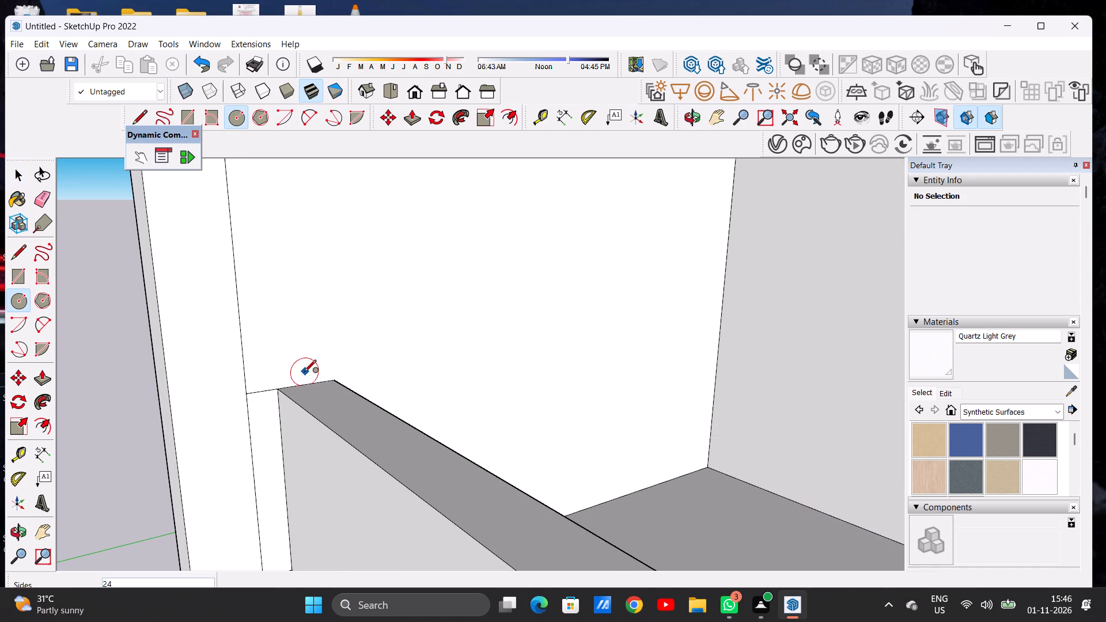
{"action": "scroll", "coordinate": [305, 370], "scroll_direction": "up", "scroll_amount": 7}
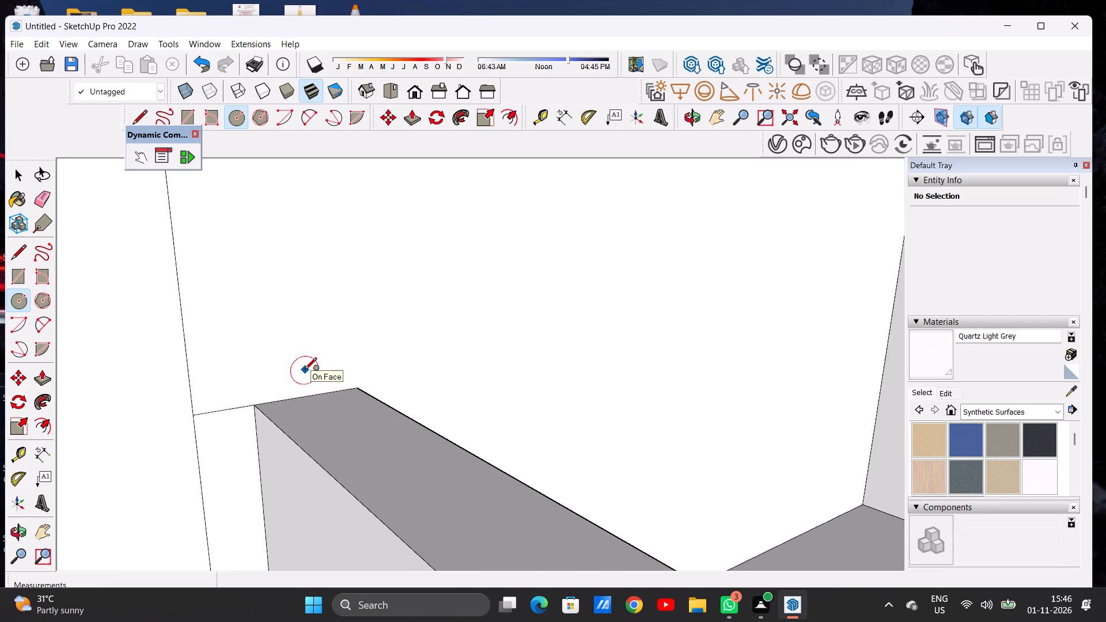
{"action": "left_click", "coordinate": [306, 373]}
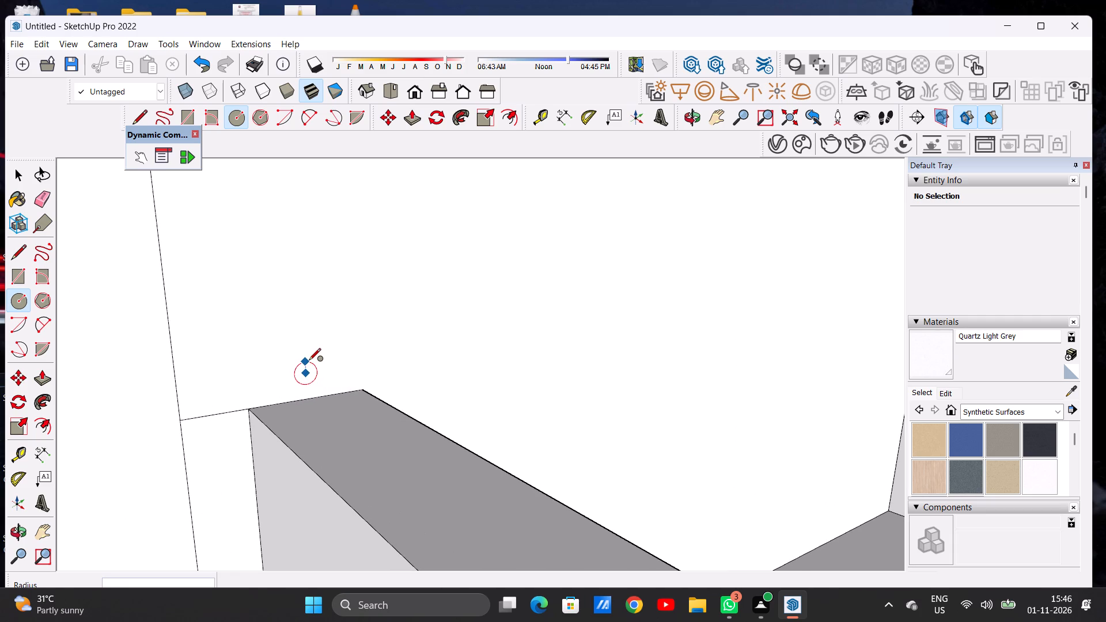
{"action": "left_click", "coordinate": [309, 361]}
{"action": "key", "text": "space"}
Push/Pull the circle along the parapet to the tall wall, about 21' 6 11/16", to form the rooftop balcony's round handrail.
{"action": "scroll", "coordinate": [298, 375], "scroll_direction": "down", "scroll_amount": 5}
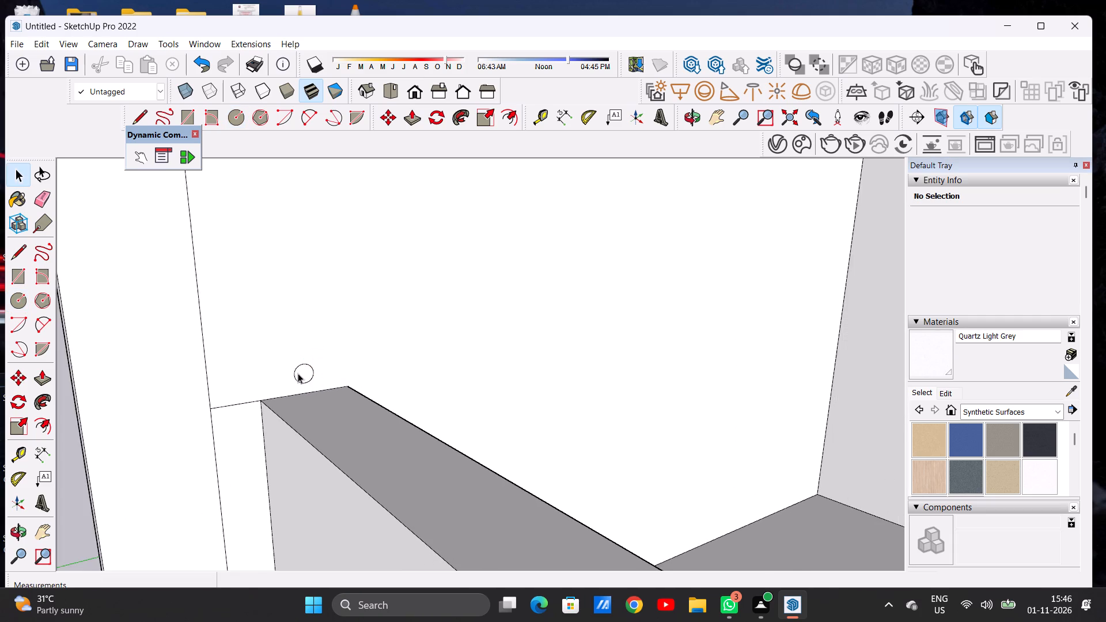
{"action": "scroll", "coordinate": [298, 373], "scroll_direction": "down", "scroll_amount": 15}
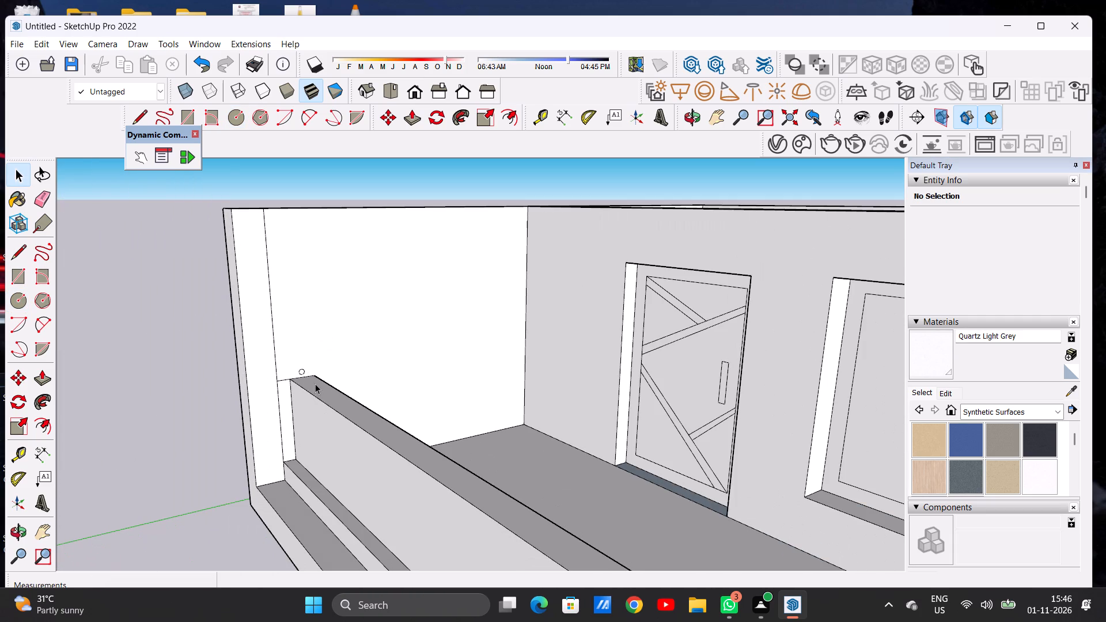
{"action": "scroll", "coordinate": [308, 365], "scroll_direction": "up", "scroll_amount": 2}
{"action": "scroll", "coordinate": [308, 365], "scroll_direction": "down", "scroll_amount": 1}
{"action": "scroll", "coordinate": [308, 365], "scroll_direction": "up", "scroll_amount": 9}
{"action": "scroll", "coordinate": [303, 374], "scroll_direction": "down", "scroll_amount": 1}
{"action": "scroll", "coordinate": [303, 374], "scroll_direction": "up", "scroll_amount": 1}
{"action": "scroll", "coordinate": [303, 374], "scroll_direction": "down", "scroll_amount": 1}
{"action": "scroll", "coordinate": [303, 374], "scroll_direction": "up", "scroll_amount": 6}
{"action": "key", "text": "p"}
{"action": "scroll", "coordinate": [290, 367], "scroll_direction": "up", "scroll_amount": 2}
{"action": "scroll", "coordinate": [290, 367], "scroll_direction": "down", "scroll_amount": 1}
{"action": "scroll", "coordinate": [290, 367], "scroll_direction": "up", "scroll_amount": 2}
{"action": "left_click", "coordinate": [292, 370]}
{"action": "scroll", "coordinate": [320, 406], "scroll_direction": "down", "scroll_amount": 11}
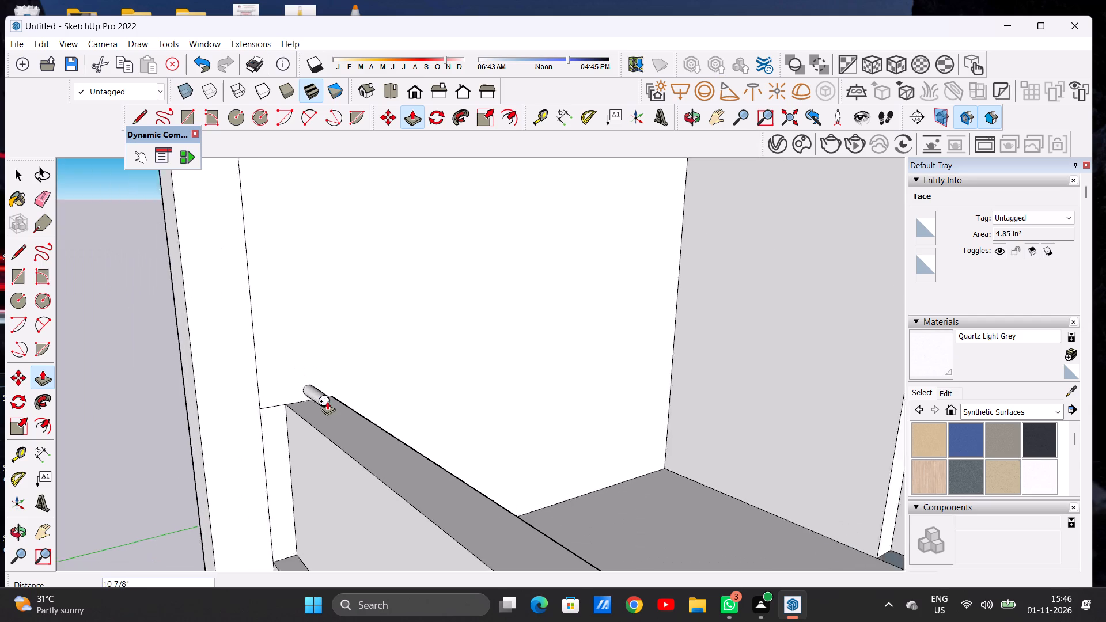
{"action": "scroll", "coordinate": [327, 401], "scroll_direction": "down", "scroll_amount": 10}
{"action": "middle_click_drag", "start_coordinate": [472, 469], "coordinate": [572, 446]}
{"action": "scroll", "coordinate": [447, 428], "scroll_direction": "down", "scroll_amount": 6}
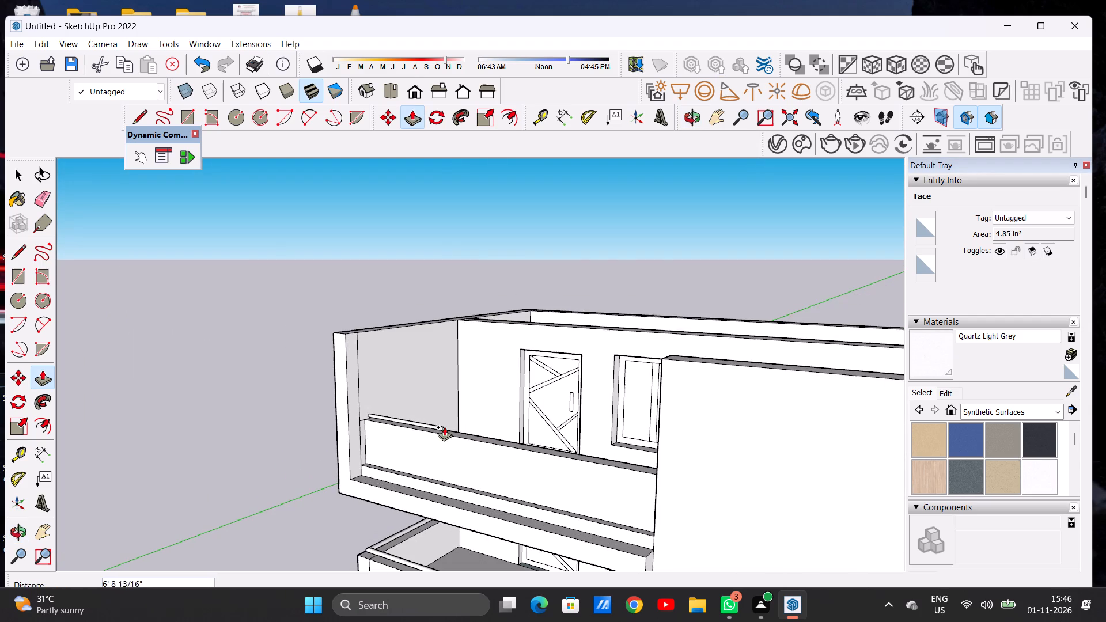
{"action": "middle_click_drag", "start_coordinate": [582, 438], "coordinate": [688, 428]}
{"action": "scroll", "coordinate": [728, 426], "scroll_direction": "up", "scroll_amount": 8}
{"action": "middle_click_drag", "start_coordinate": [706, 441], "coordinate": [720, 441]}
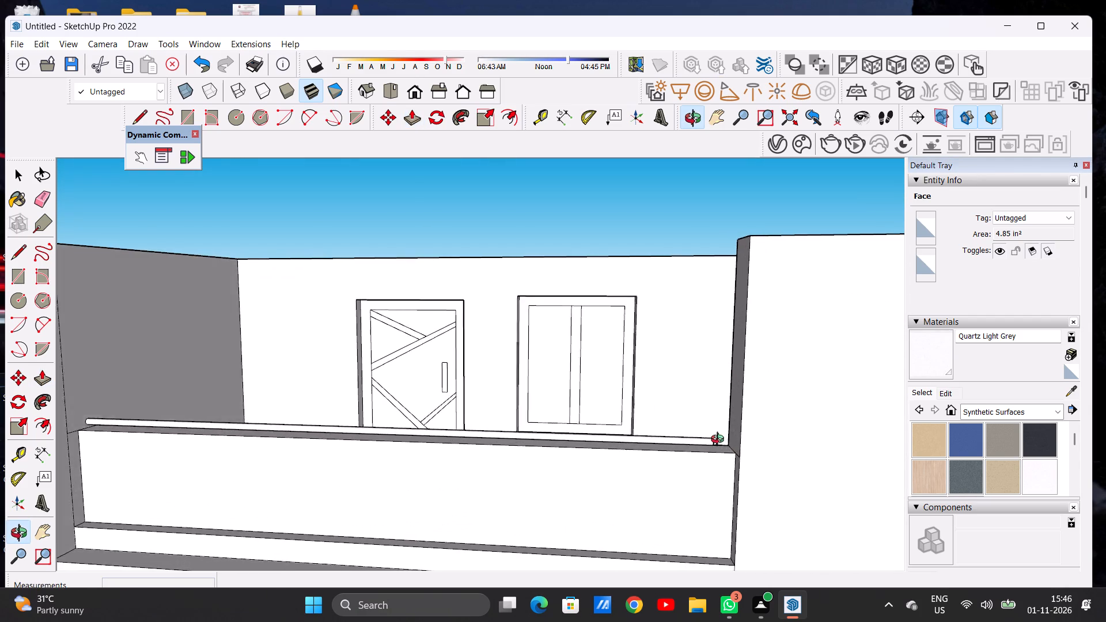
{"action": "middle_click_drag", "start_coordinate": [720, 441], "coordinate": [772, 441]}
{"action": "scroll", "coordinate": [751, 404], "scroll_direction": "up", "scroll_amount": 17}
{"action": "left_click", "coordinate": [752, 402]}
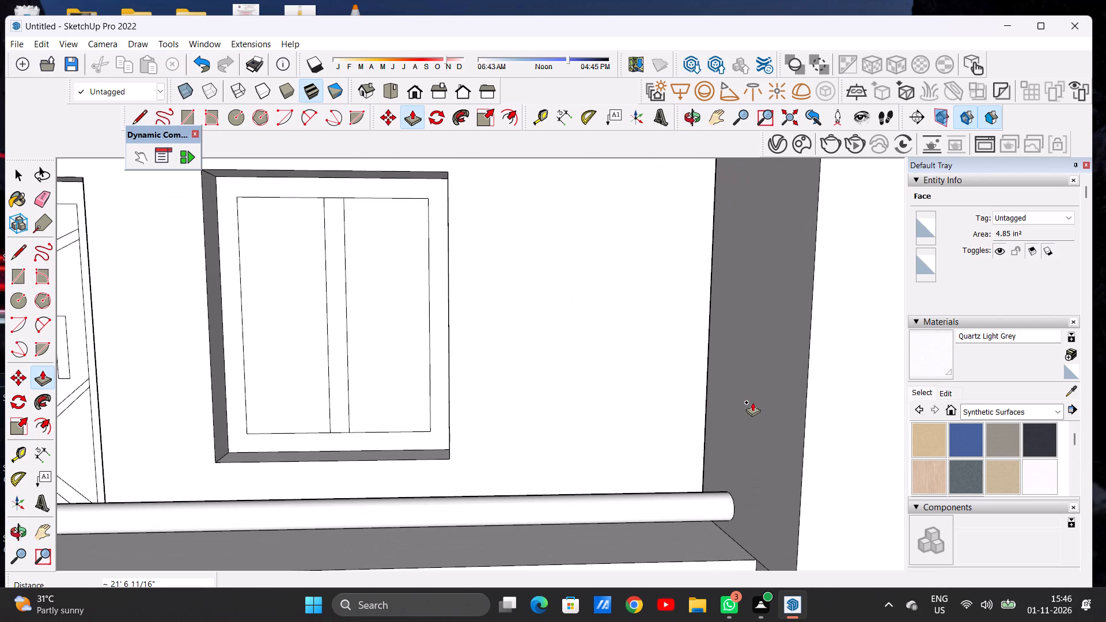
{"action": "key", "text": "space"}
Examine the rooftop balcony's handrail, parapet ledge and slab edge from the front and above, comparing them with the balconies below.
{"action": "scroll", "coordinate": [480, 408], "scroll_direction": "down", "scroll_amount": 12}
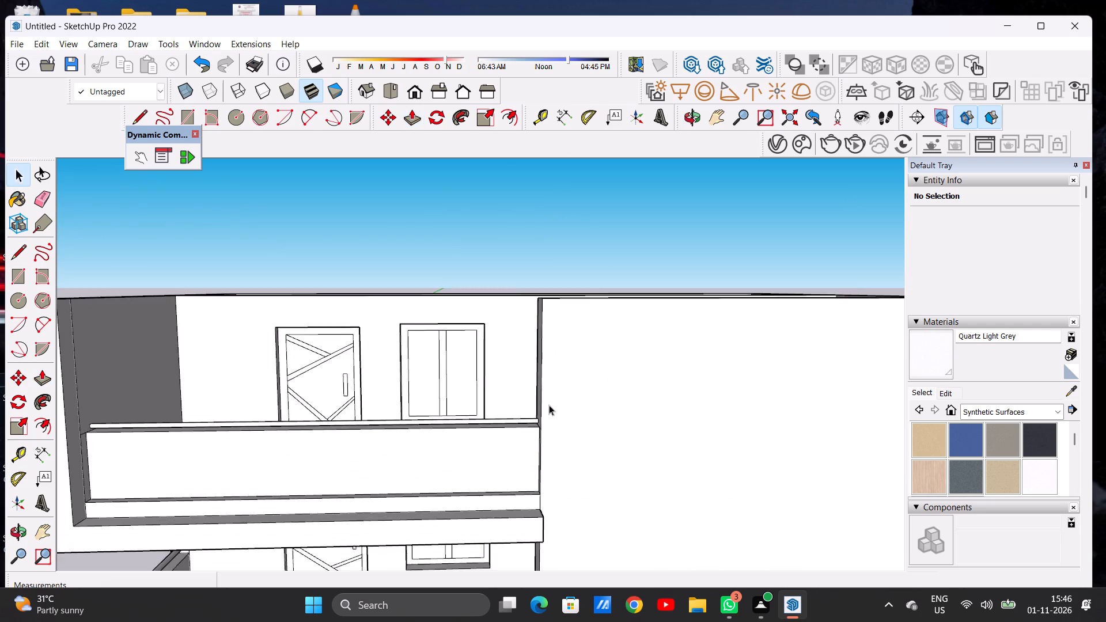
{"action": "scroll", "coordinate": [549, 405], "scroll_direction": "down", "scroll_amount": 14}
{"action": "middle_click_drag", "start_coordinate": [494, 445], "coordinate": [481, 458]}
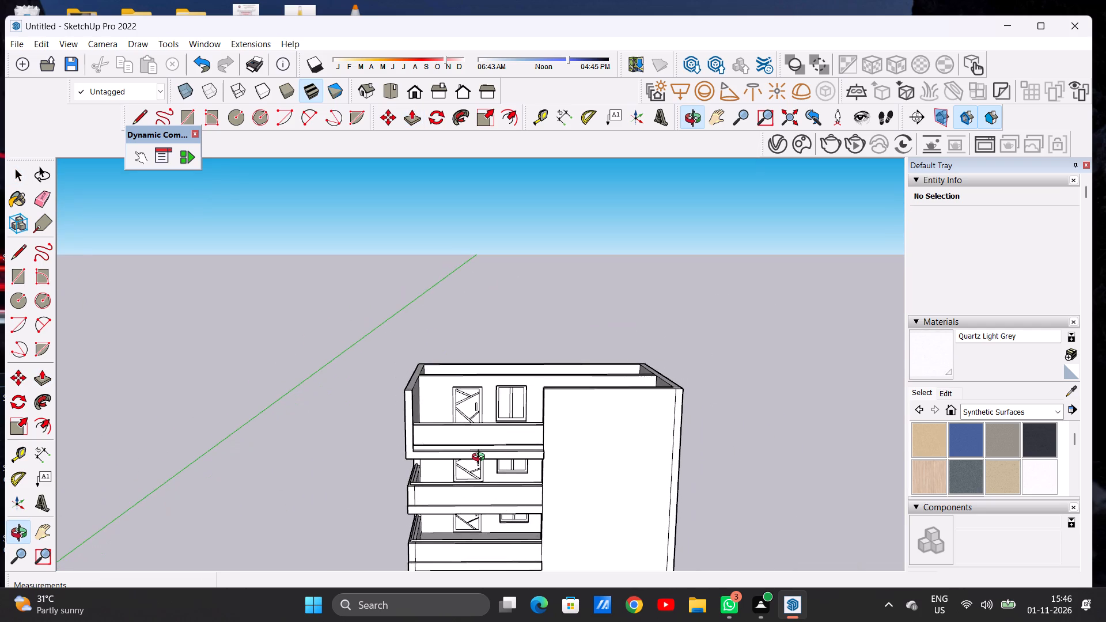
{"action": "middle_click_drag", "start_coordinate": [481, 458], "coordinate": [468, 466]}
{"action": "scroll", "coordinate": [469, 460], "scroll_direction": "up", "scroll_amount": 15}
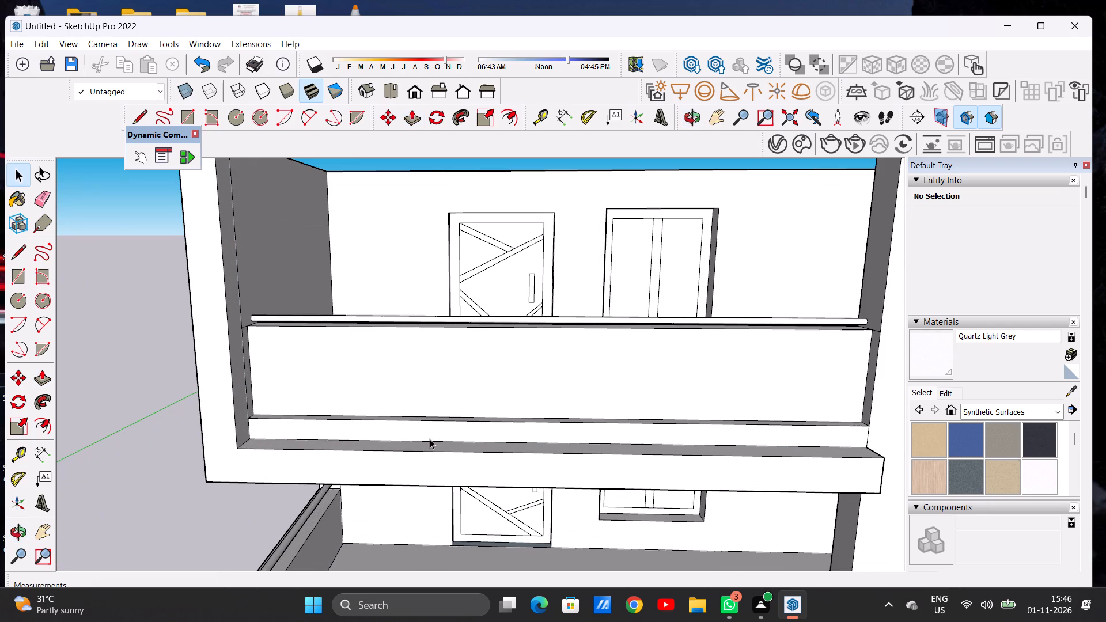
{"action": "scroll", "coordinate": [468, 429], "scroll_direction": "down", "scroll_amount": 10}
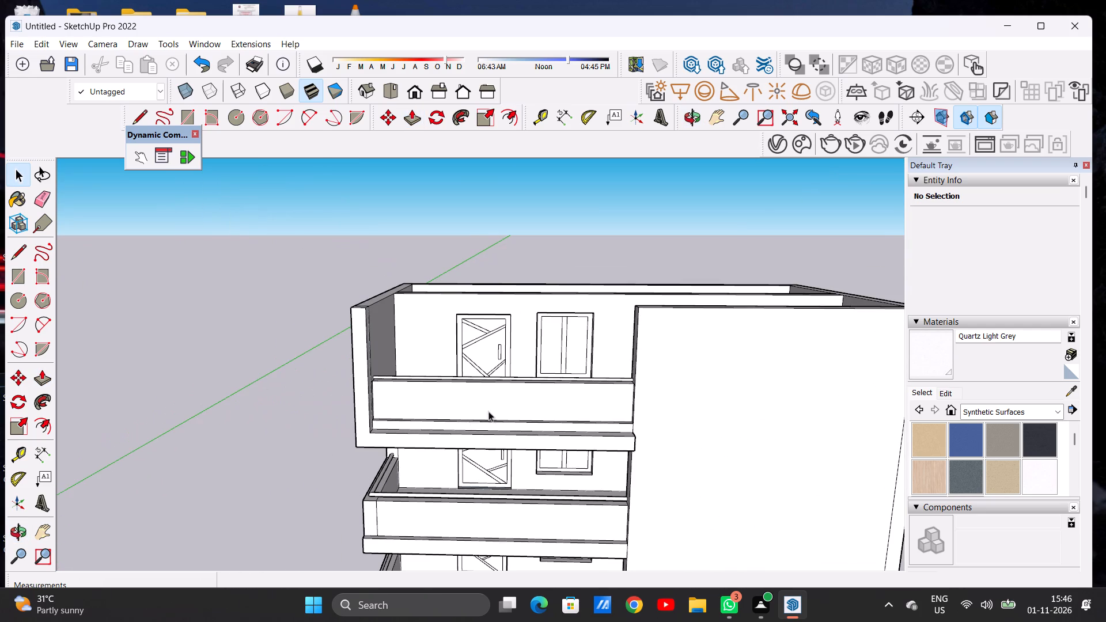
{"action": "middle_click_drag", "start_coordinate": [464, 462], "coordinate": [467, 530]}
{"action": "middle_click", "coordinate": [467, 530]}
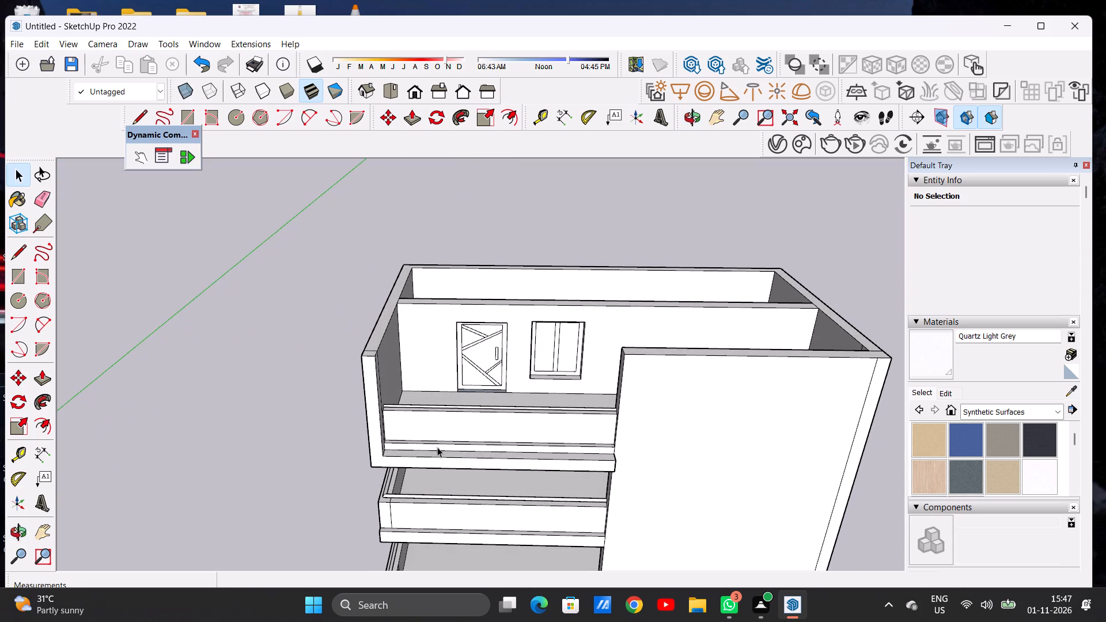
{"action": "scroll", "coordinate": [434, 443], "scroll_direction": "up", "scroll_amount": 14}
{"action": "scroll", "coordinate": [394, 433], "scroll_direction": "down", "scroll_amount": 7}
{"action": "middle_click_drag", "start_coordinate": [395, 439], "coordinate": [396, 469]}
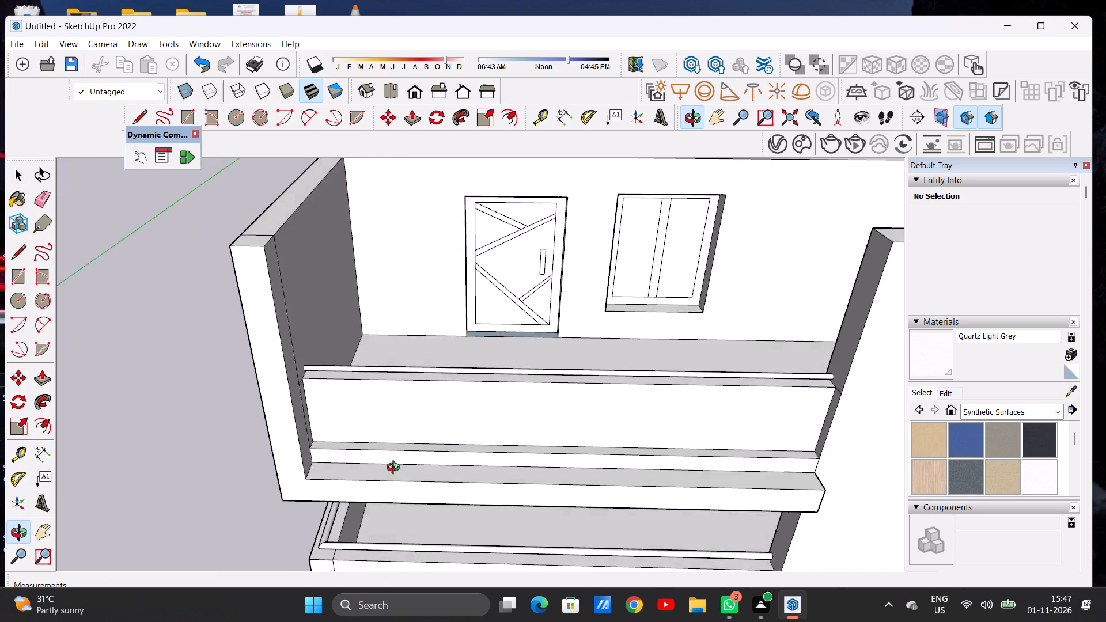
{"action": "middle_click_drag", "start_coordinate": [396, 469], "coordinate": [390, 506]}
{"action": "scroll", "coordinate": [357, 492], "scroll_direction": "up", "scroll_amount": 7}
{"action": "middle_click_drag", "start_coordinate": [346, 473], "coordinate": [349, 489]}
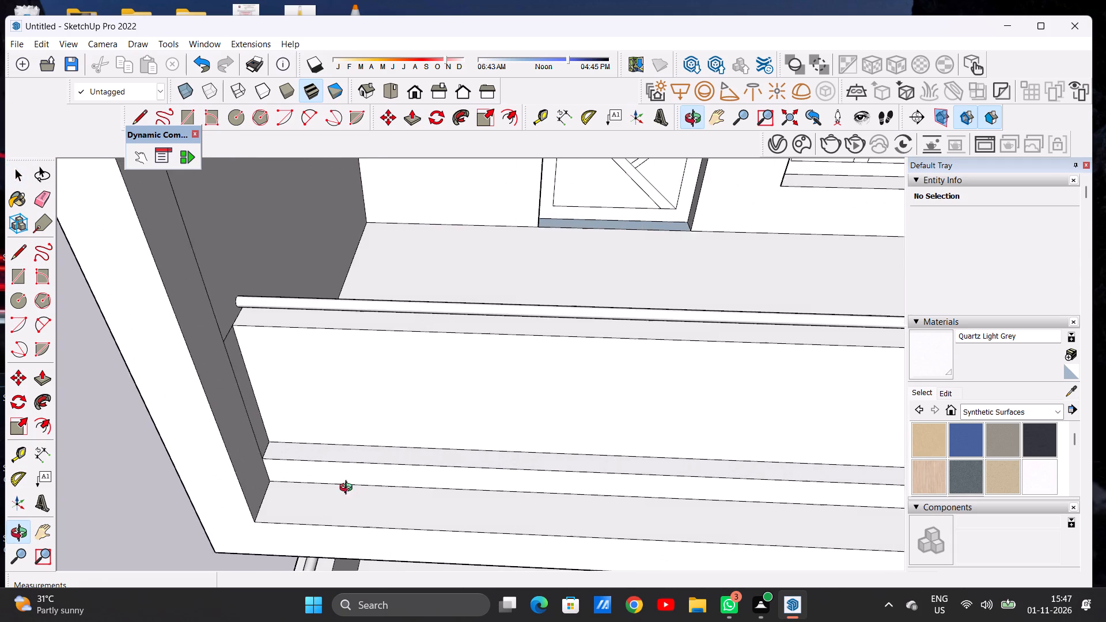
{"action": "middle_click_drag", "start_coordinate": [349, 489], "coordinate": [352, 509]}
{"action": "scroll", "coordinate": [383, 416], "scroll_direction": "down", "scroll_amount": 16}
{"action": "scroll", "coordinate": [384, 457], "scroll_direction": "up", "scroll_amount": 11}
{"action": "scroll", "coordinate": [383, 469], "scroll_direction": "down", "scroll_amount": 1}
{"action": "scroll", "coordinate": [385, 473], "scroll_direction": "up", "scroll_amount": 4}
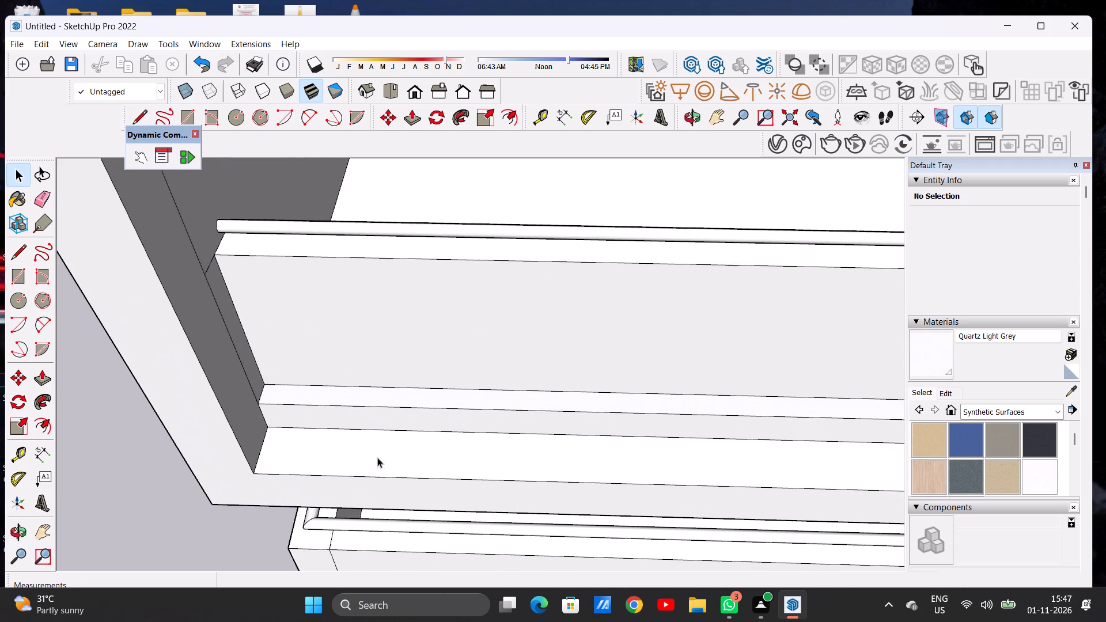
{"action": "middle_click_drag", "start_coordinate": [365, 446], "coordinate": [365, 496]}
{"action": "scroll", "coordinate": [387, 429], "scroll_direction": "down", "scroll_amount": 2}
{"action": "scroll", "coordinate": [387, 429], "scroll_direction": "up", "scroll_amount": 1}
{"action": "scroll", "coordinate": [387, 429], "scroll_direction": "down", "scroll_amount": 3}
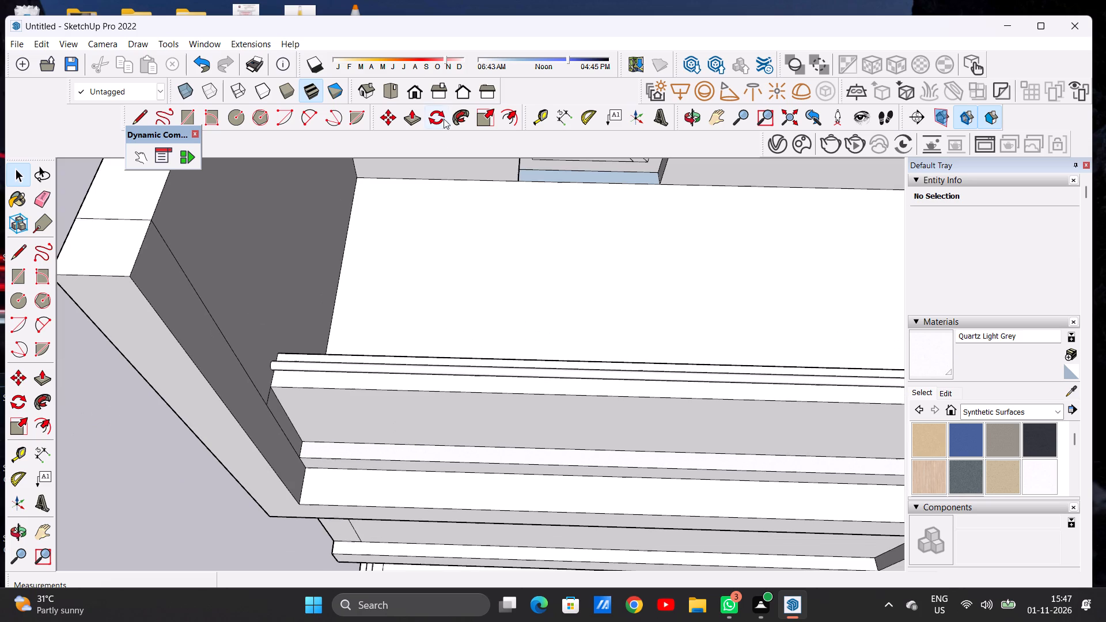
{"action": "left_click", "coordinate": [395, 93]}
{"action": "scroll", "coordinate": [456, 334], "scroll_direction": "down", "scroll_amount": 20}
{"action": "scroll", "coordinate": [456, 334], "scroll_direction": "down", "scroll_amount": 2}
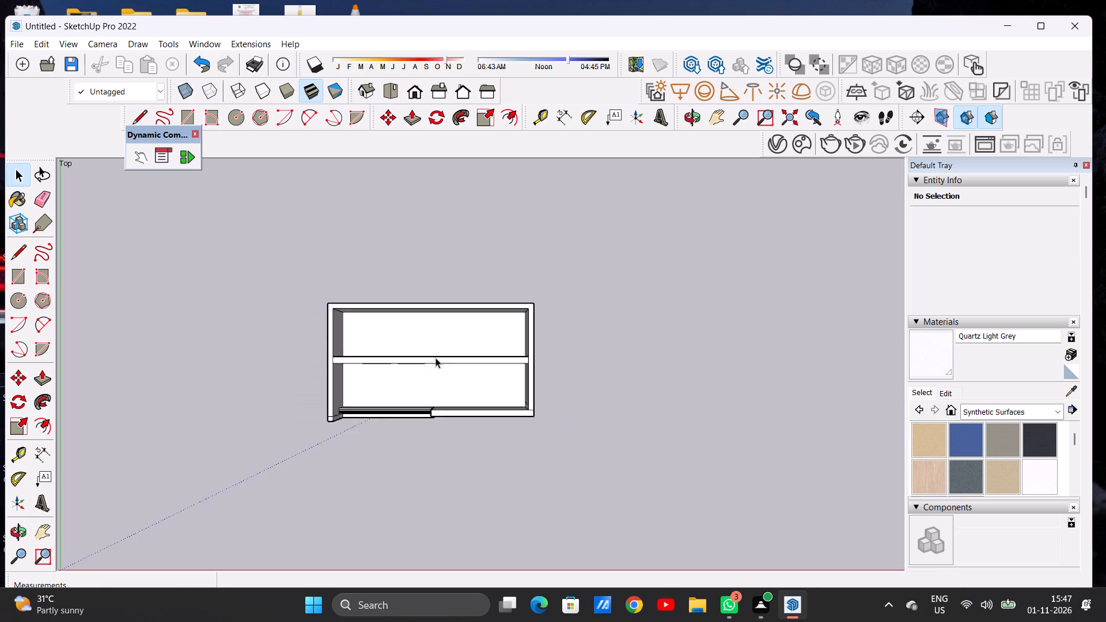
{"action": "scroll", "coordinate": [435, 358], "scroll_direction": "down", "scroll_amount": 2}
{"action": "middle_click_drag", "start_coordinate": [382, 449], "coordinate": [389, 304]}
{"action": "middle_click_drag", "start_coordinate": [346, 390], "coordinate": [345, 295]}
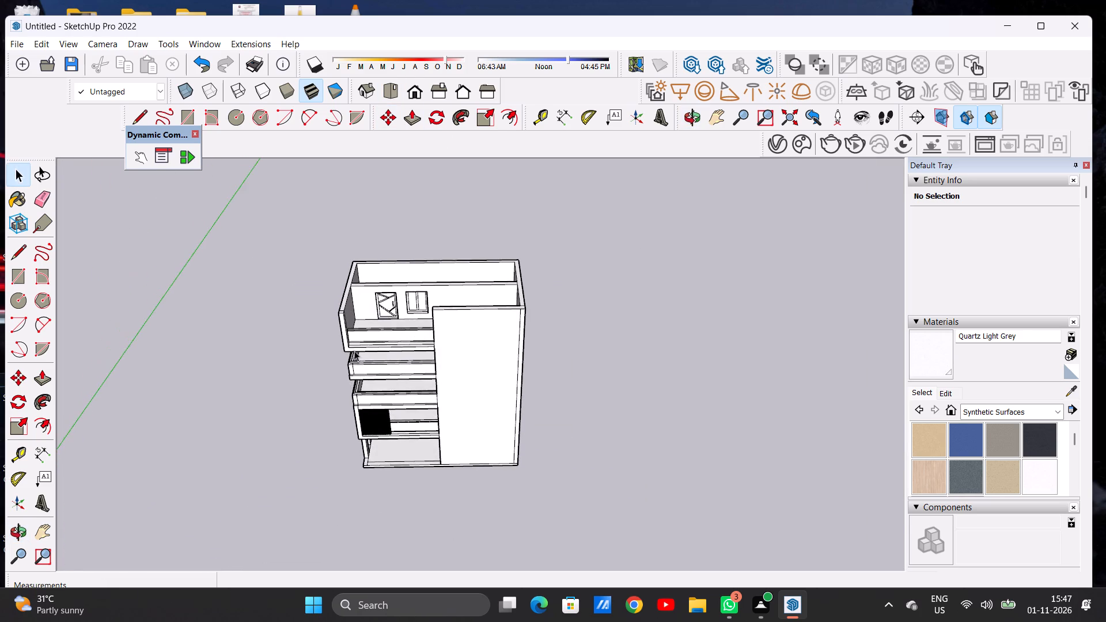
{"action": "scroll", "coordinate": [355, 356], "scroll_direction": "up", "scroll_amount": 8}
{"action": "scroll", "coordinate": [349, 329], "scroll_direction": "down", "scroll_amount": 1}
{"action": "scroll", "coordinate": [349, 335], "scroll_direction": "up", "scroll_amount": 7}
{"action": "scroll", "coordinate": [399, 325], "scroll_direction": "down", "scroll_amount": 1}
{"action": "scroll", "coordinate": [399, 325], "scroll_direction": "up", "scroll_amount": 3}
{"action": "middle_click_drag", "start_coordinate": [416, 365], "coordinate": [402, 387]}
{"action": "middle_click_drag", "start_coordinate": [399, 389], "coordinate": [406, 420]}
{"action": "middle_click", "coordinate": [407, 422]}
{"action": "middle_click", "coordinate": [408, 427]}
{"action": "middle_click", "coordinate": [408, 428]}
{"action": "middle_click", "coordinate": [409, 431]}
{"action": "scroll", "coordinate": [332, 414], "scroll_direction": "up", "scroll_amount": 6}
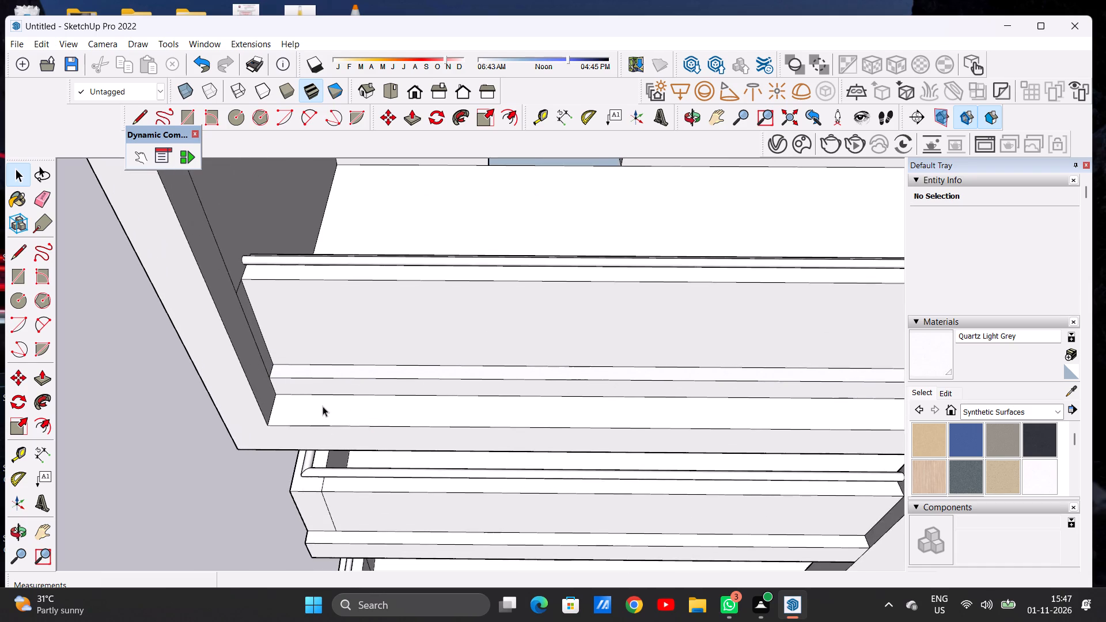
{"action": "middle_click_drag", "start_coordinate": [319, 397], "coordinate": [316, 411]}
{"action": "scroll", "coordinate": [311, 430], "scroll_direction": "up", "scroll_amount": 4}
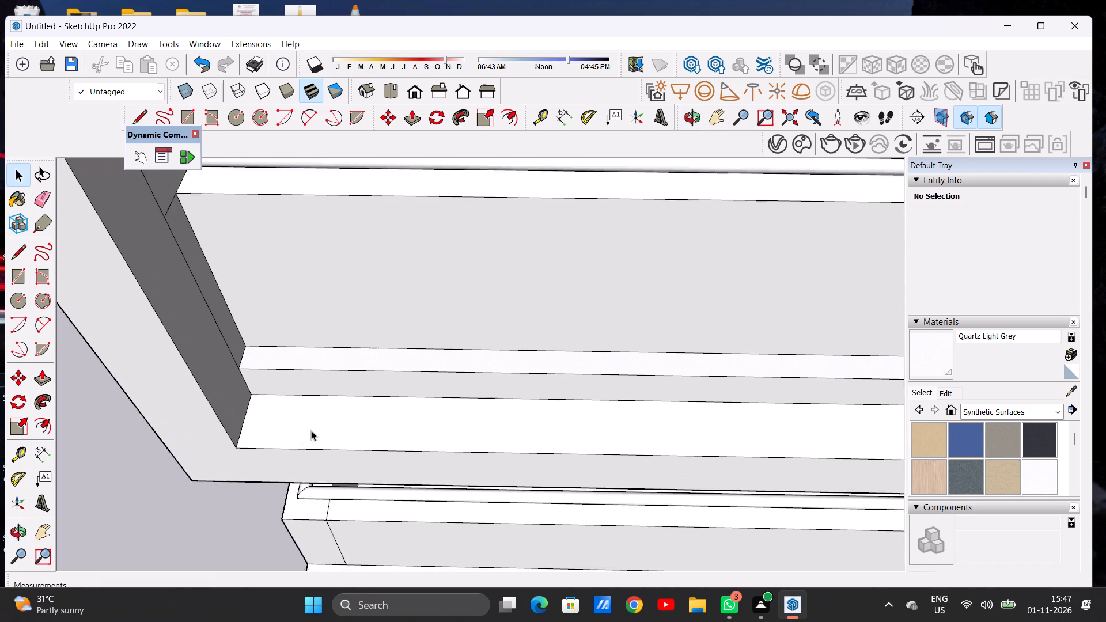
{"action": "scroll", "coordinate": [311, 430], "scroll_direction": "up", "scroll_amount": 2}
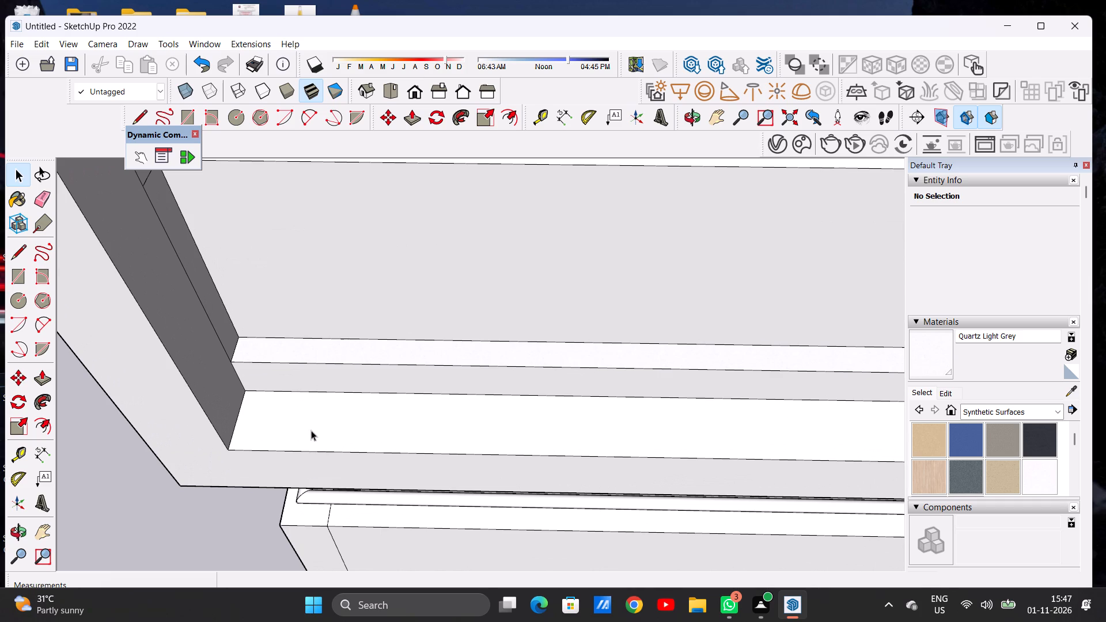
Draw a small four-sided outline with lines on the slab ledge in front of the rooftop parapet, near the side wall and against the parapet's base.
{"action": "key", "text": "l"}
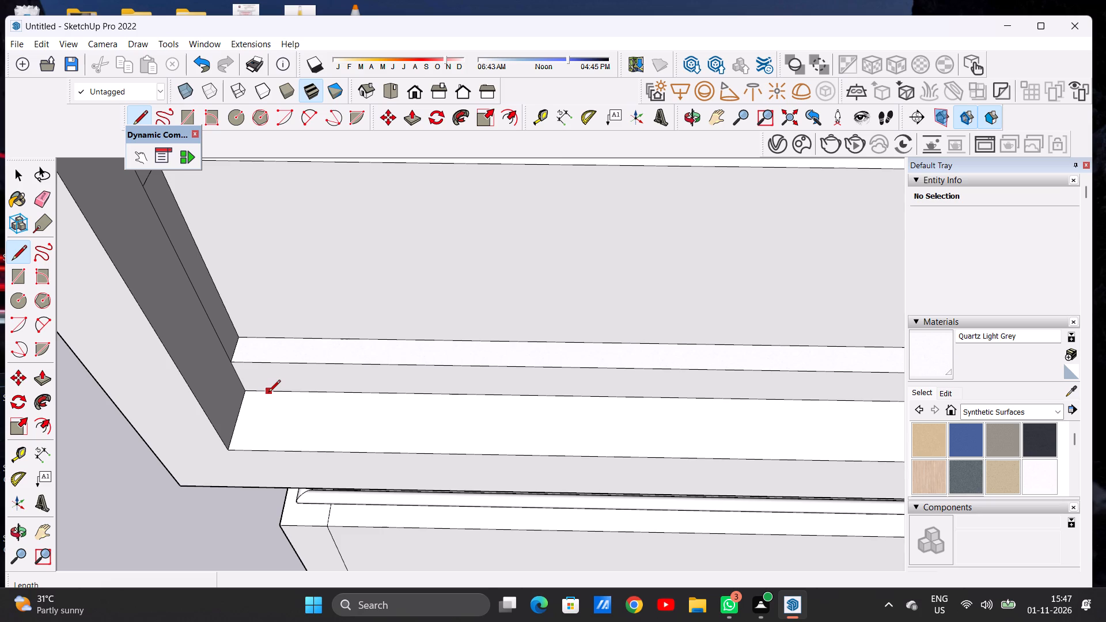
{"action": "scroll", "coordinate": [245, 397], "scroll_direction": "up", "scroll_amount": 2}
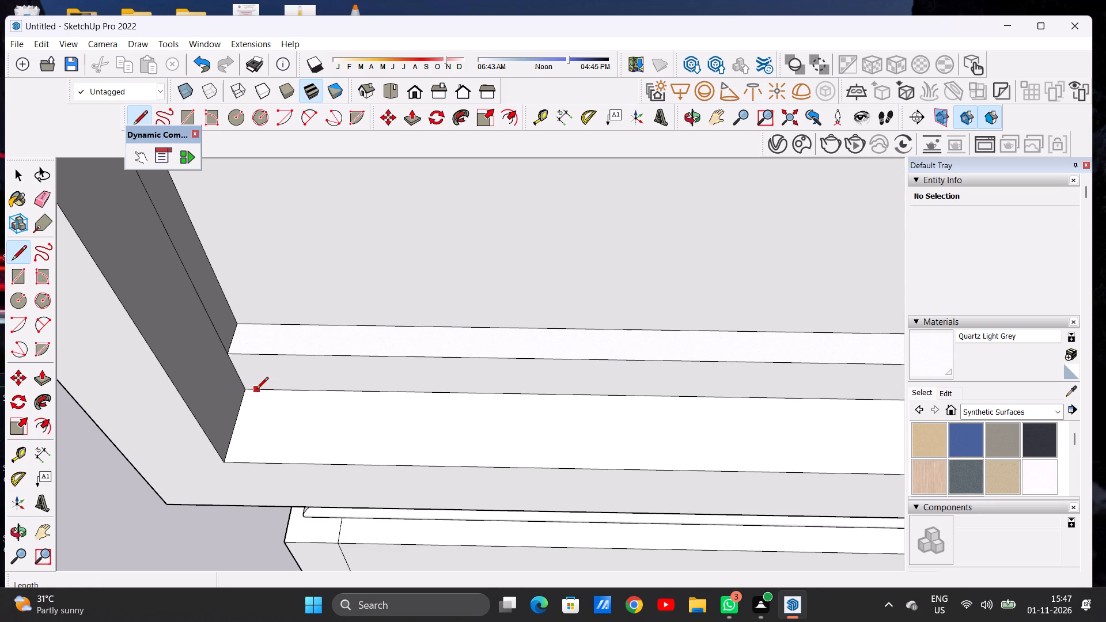
{"action": "left_click", "coordinate": [256, 390]}
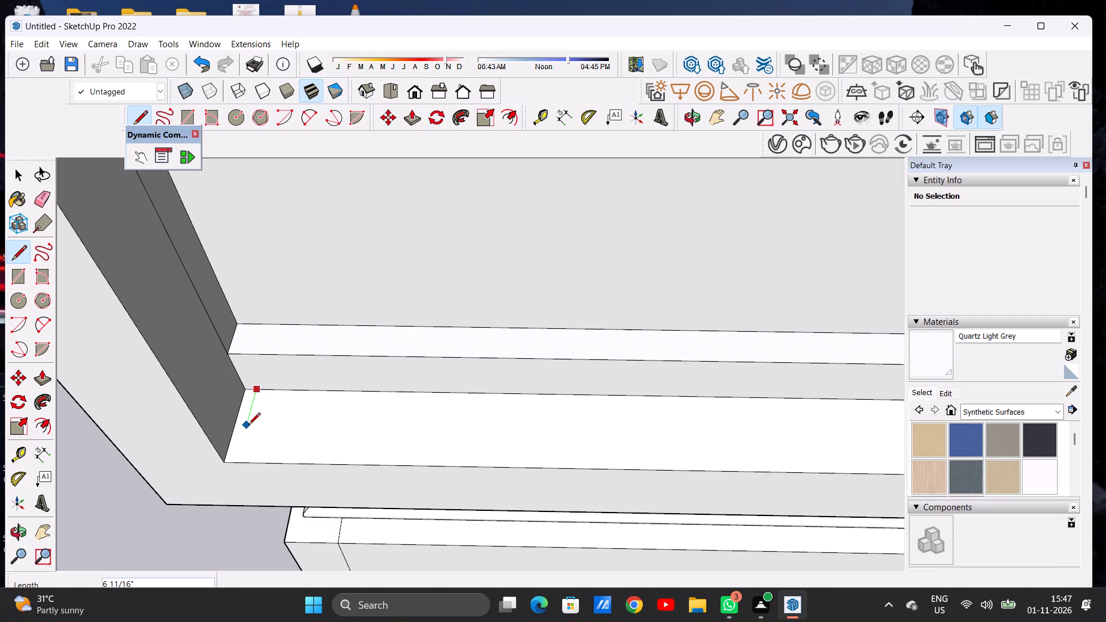
{"action": "left_click", "coordinate": [248, 430]}
{"action": "left_click", "coordinate": [278, 433]}
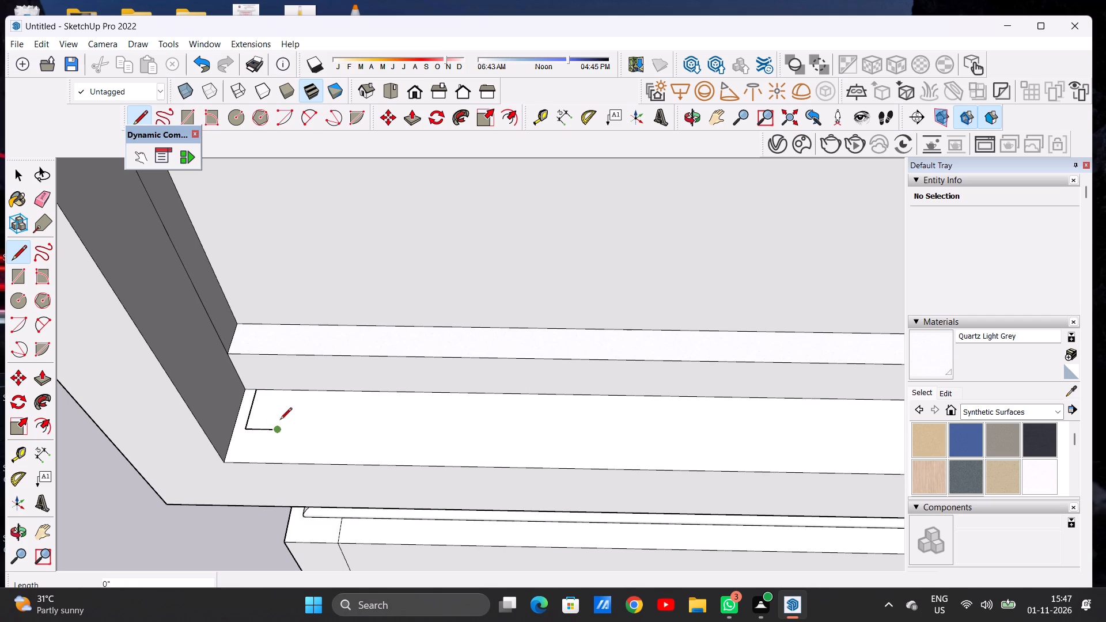
{"action": "left_click", "coordinate": [285, 397]}
{"action": "key", "text": "space"}
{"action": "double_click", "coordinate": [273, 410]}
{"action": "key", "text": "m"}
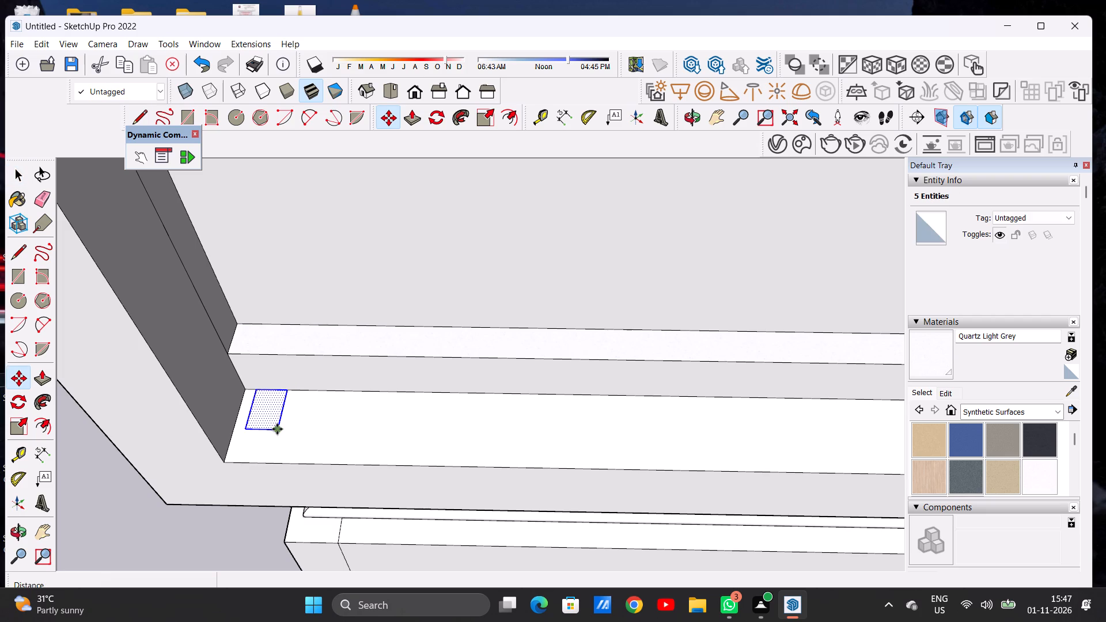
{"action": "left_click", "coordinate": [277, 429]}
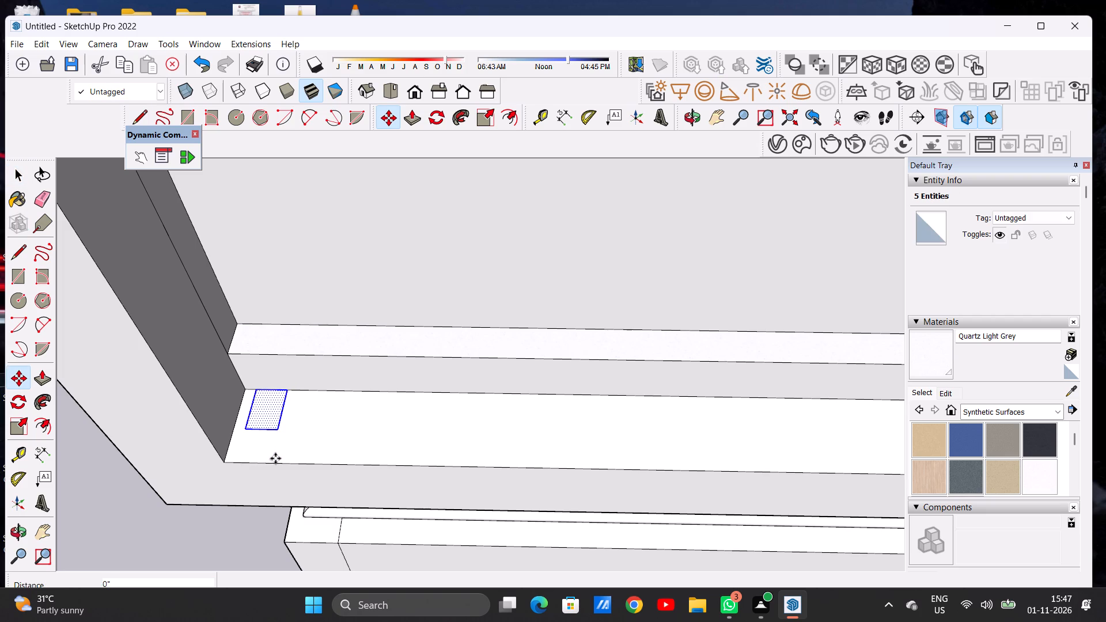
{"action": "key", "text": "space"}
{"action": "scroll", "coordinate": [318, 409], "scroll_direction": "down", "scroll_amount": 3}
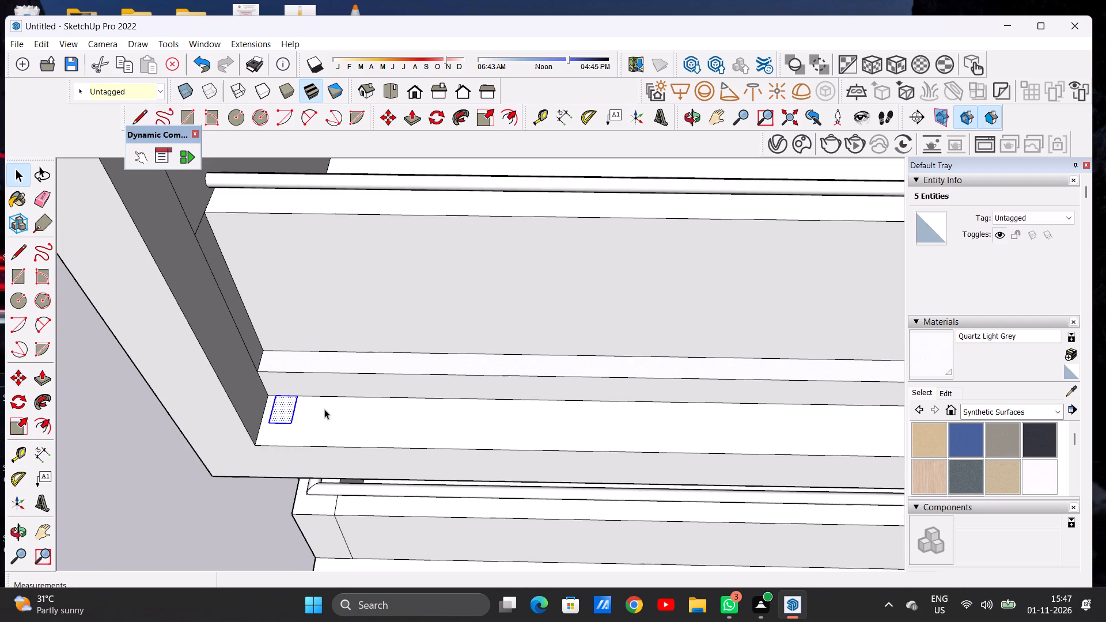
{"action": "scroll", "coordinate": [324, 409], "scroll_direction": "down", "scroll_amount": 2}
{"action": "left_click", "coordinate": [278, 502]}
Detach the outline from the parapet base by drawing a parallel line about 4 5/16" long across it and erasing the two side stubs beyond.
{"action": "scroll", "coordinate": [288, 414], "scroll_direction": "up", "scroll_amount": 1}
{"action": "scroll", "coordinate": [288, 414], "scroll_direction": "down", "scroll_amount": 2}
{"action": "scroll", "coordinate": [288, 414], "scroll_direction": "up", "scroll_amount": 5}
{"action": "key", "text": "l"}
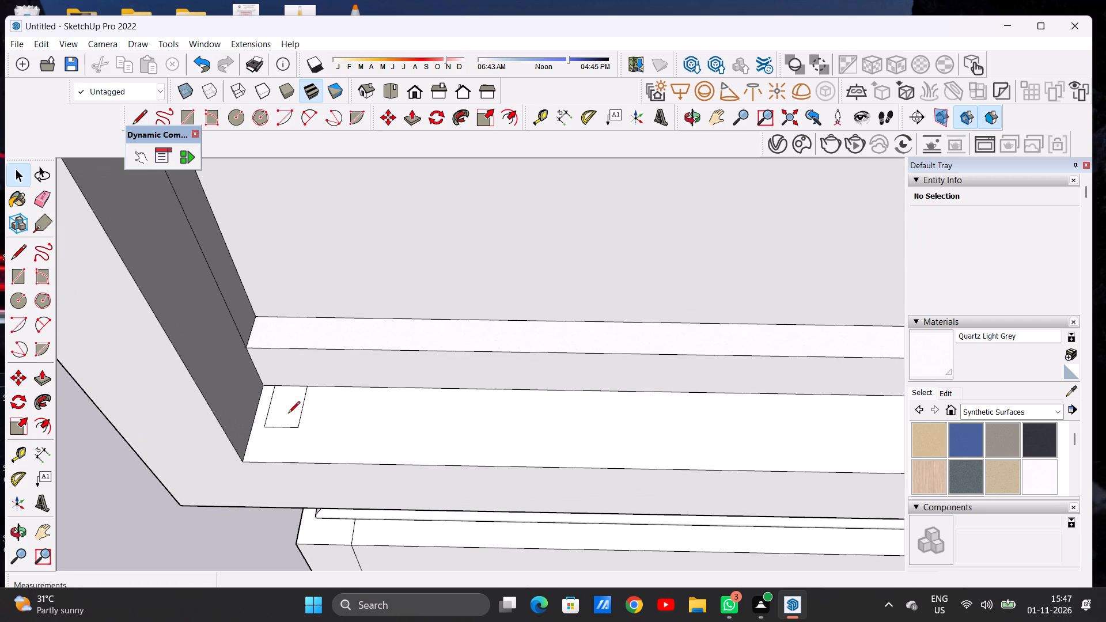
{"action": "scroll", "coordinate": [289, 411], "scroll_direction": "up", "scroll_amount": 7}
{"action": "left_click", "coordinate": [257, 380]}
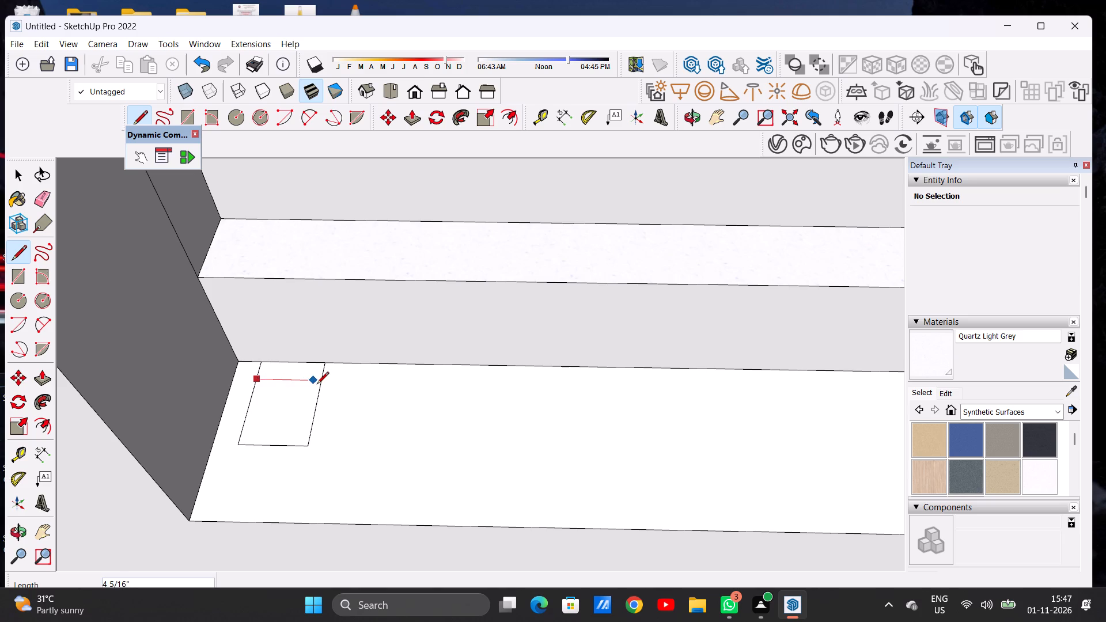
{"action": "left_click", "coordinate": [317, 385]}
{"action": "key", "text": "space"}
{"action": "key", "text": "e"}
{"action": "scroll", "coordinate": [298, 374], "scroll_direction": "up", "scroll_amount": 7}
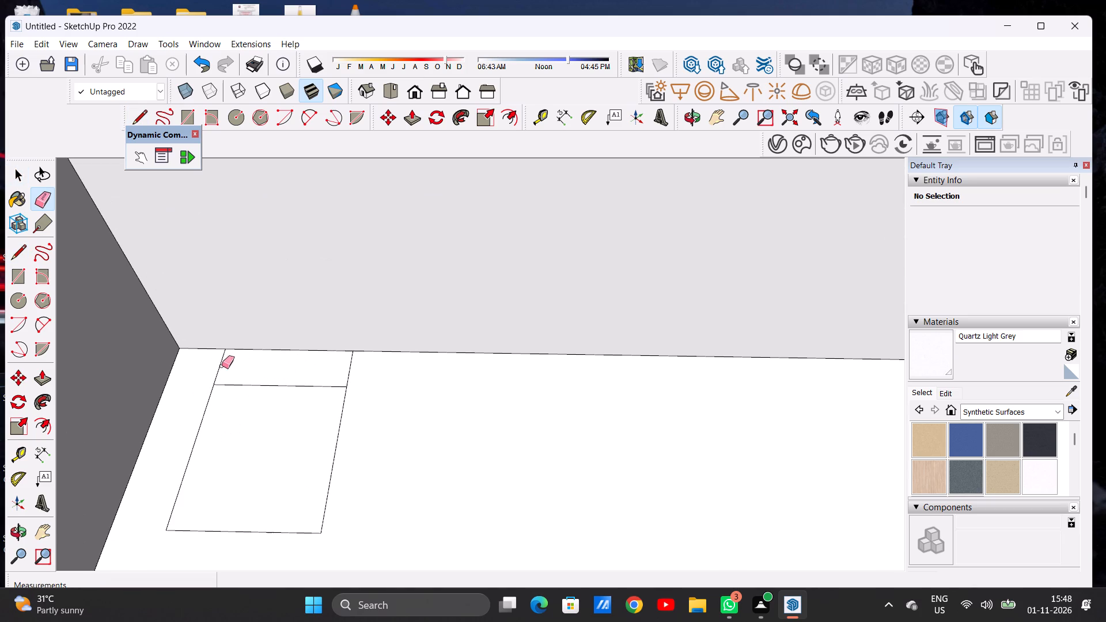
{"action": "left_click_drag", "start_coordinate": [215, 364], "coordinate": [229, 366]}
{"action": "left_click_drag", "start_coordinate": [342, 366], "coordinate": [358, 366]}
{"action": "key", "text": "space"}
{"action": "scroll", "coordinate": [353, 422], "scroll_direction": "down", "scroll_amount": 5}
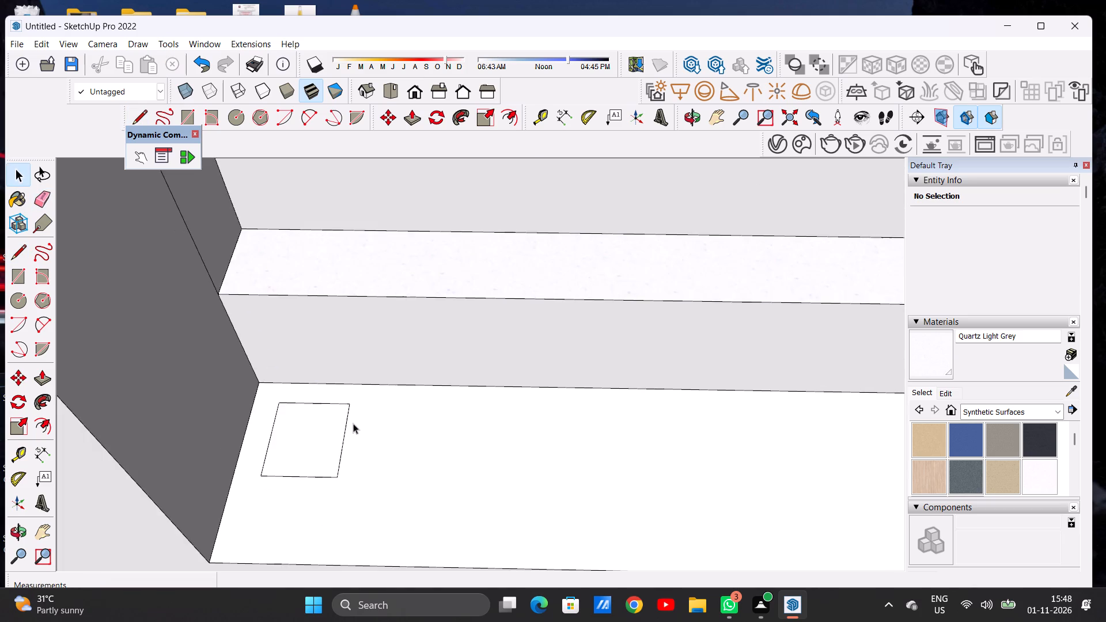
Examine the small square's placement on the rooftop slab ledge from the front and above, against the whole balcony.
{"action": "scroll", "coordinate": [353, 423], "scroll_direction": "down", "scroll_amount": 20}
{"action": "scroll", "coordinate": [353, 423], "scroll_direction": "down", "scroll_amount": 15}
{"action": "middle_click_drag", "start_coordinate": [375, 465], "coordinate": [359, 375]}
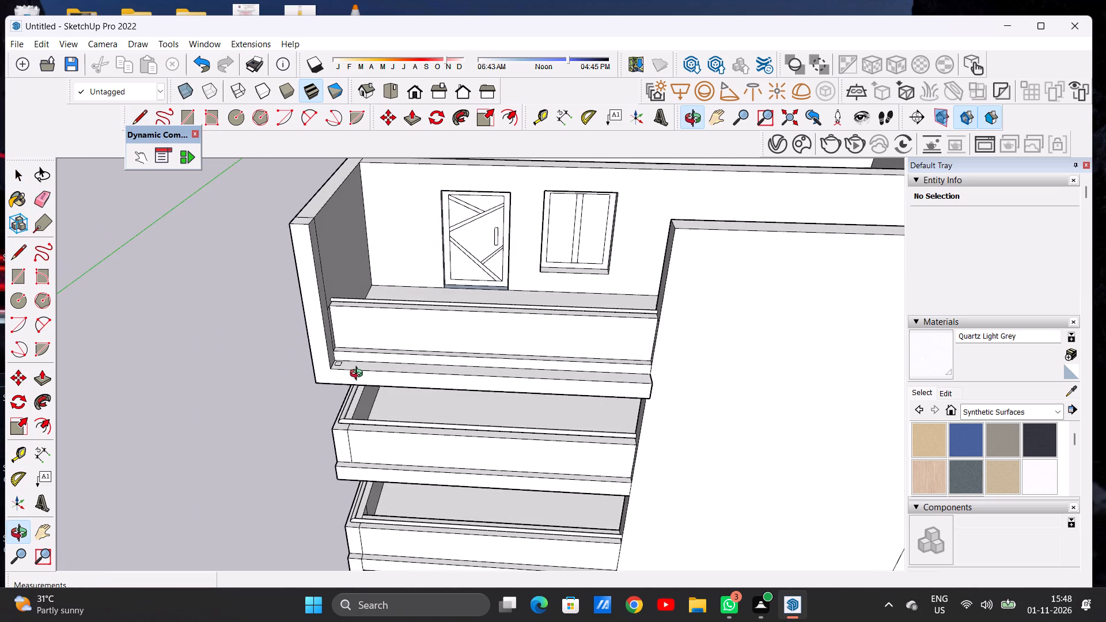
{"action": "middle_click_drag", "start_coordinate": [359, 375], "coordinate": [362, 393]}
{"action": "scroll", "coordinate": [364, 409], "scroll_direction": "down", "scroll_amount": 5}
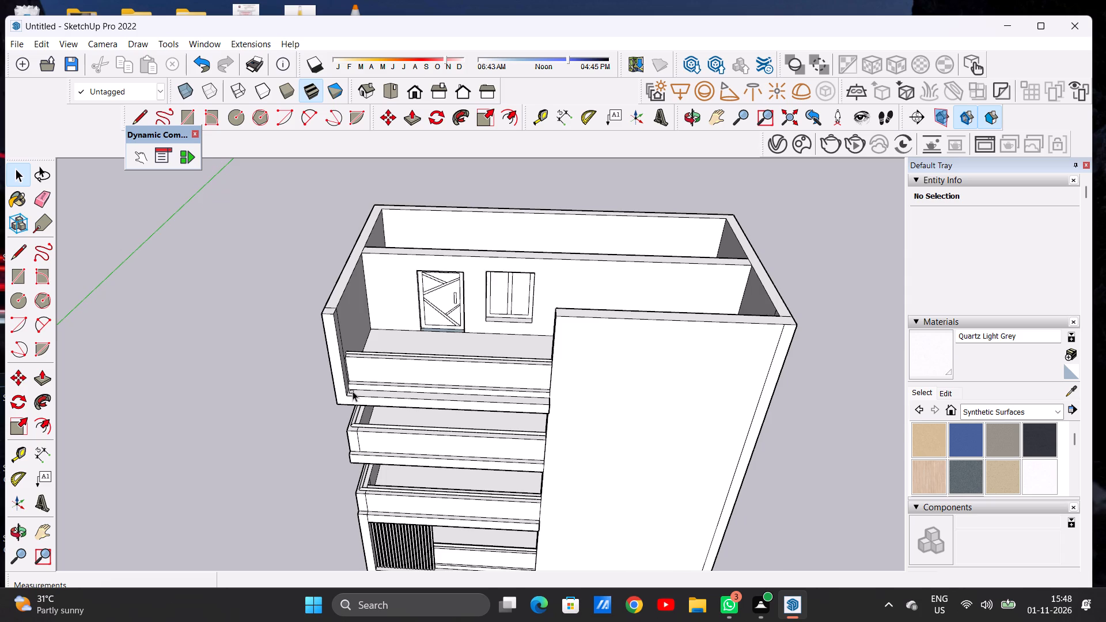
{"action": "scroll", "coordinate": [353, 391], "scroll_direction": "up", "scroll_amount": 1}
{"action": "scroll", "coordinate": [353, 391], "scroll_direction": "down", "scroll_amount": 1}
{"action": "scroll", "coordinate": [353, 391], "scroll_direction": "up", "scroll_amount": 12}
{"action": "middle_click_drag", "start_coordinate": [359, 398], "coordinate": [349, 468]}
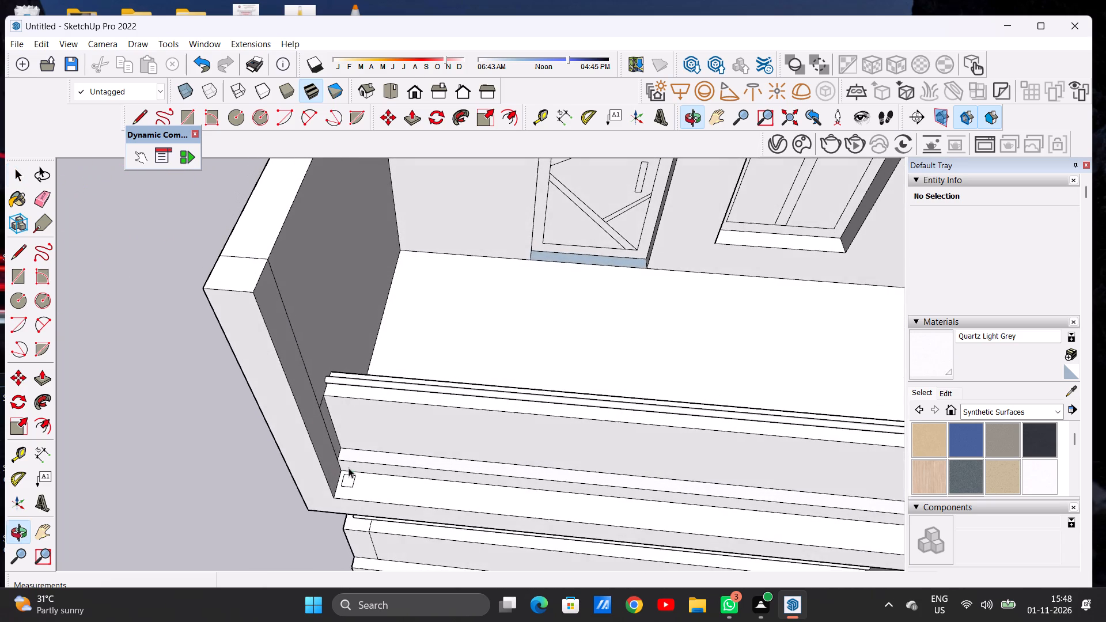
{"action": "scroll", "coordinate": [365, 393], "scroll_direction": "down", "scroll_amount": 9}
{"action": "middle_click_drag", "start_coordinate": [370, 426], "coordinate": [373, 453]}
Copy the small square along the slab ledge at a spacing of about 8 1/8" and multiply it into 15 copies.
{"action": "scroll", "coordinate": [363, 465], "scroll_direction": "up", "scroll_amount": 4}
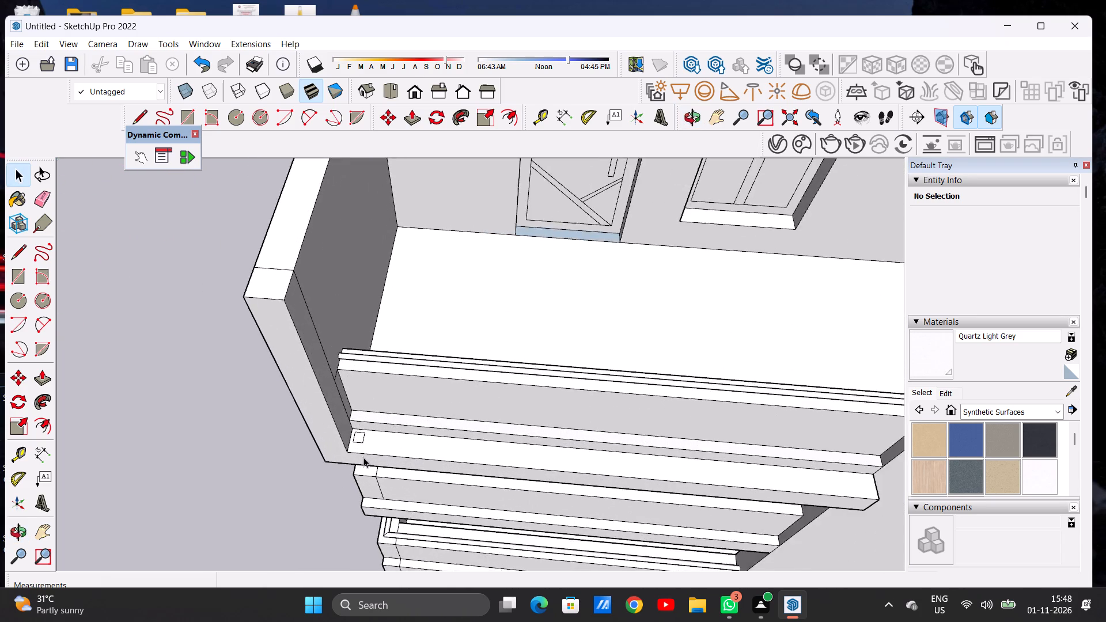
{"action": "scroll", "coordinate": [363, 457], "scroll_direction": "up", "scroll_amount": 4}
{"action": "scroll", "coordinate": [361, 443], "scroll_direction": "down", "scroll_amount": 2}
{"action": "scroll", "coordinate": [361, 443], "scroll_direction": "up", "scroll_amount": 10}
{"action": "double_click", "coordinate": [352, 430]}
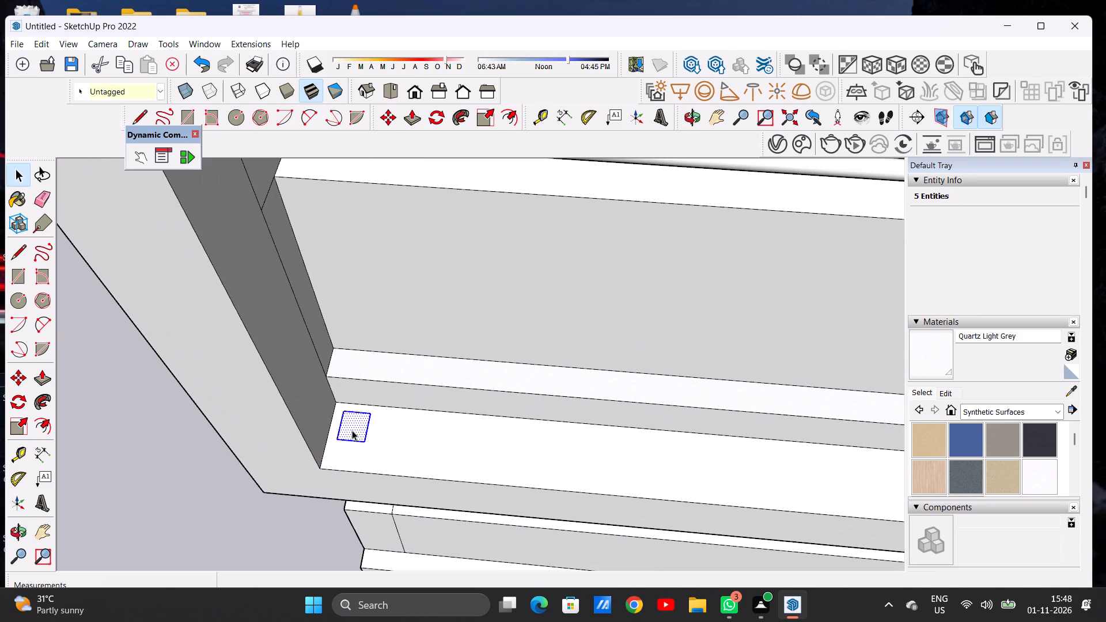
{"action": "key", "text": "m"}
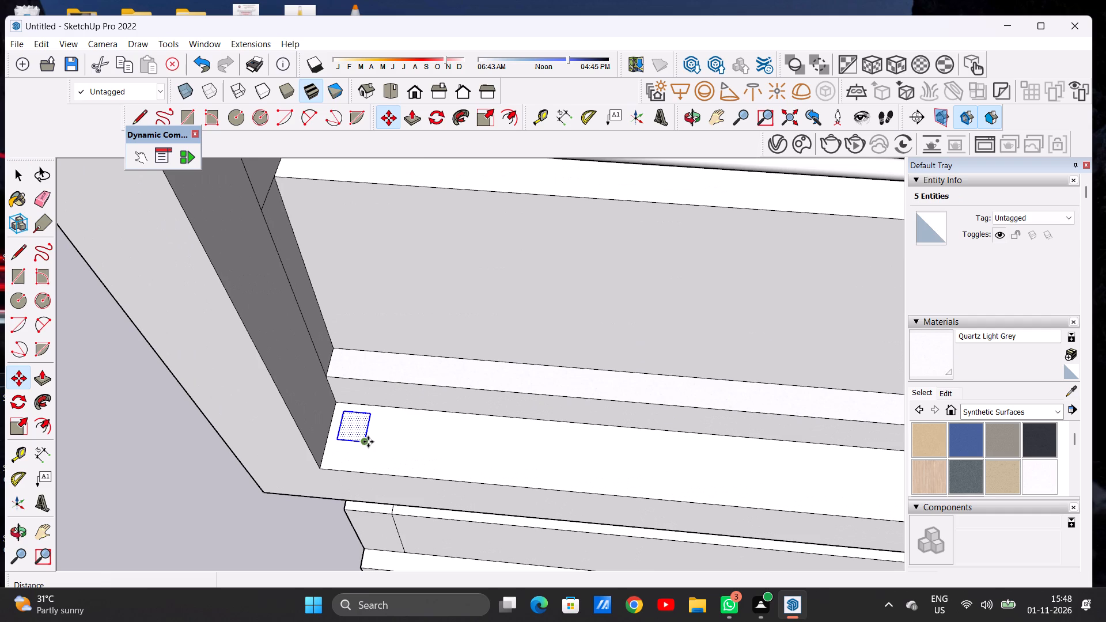
{"action": "left_click", "coordinate": [368, 442]}
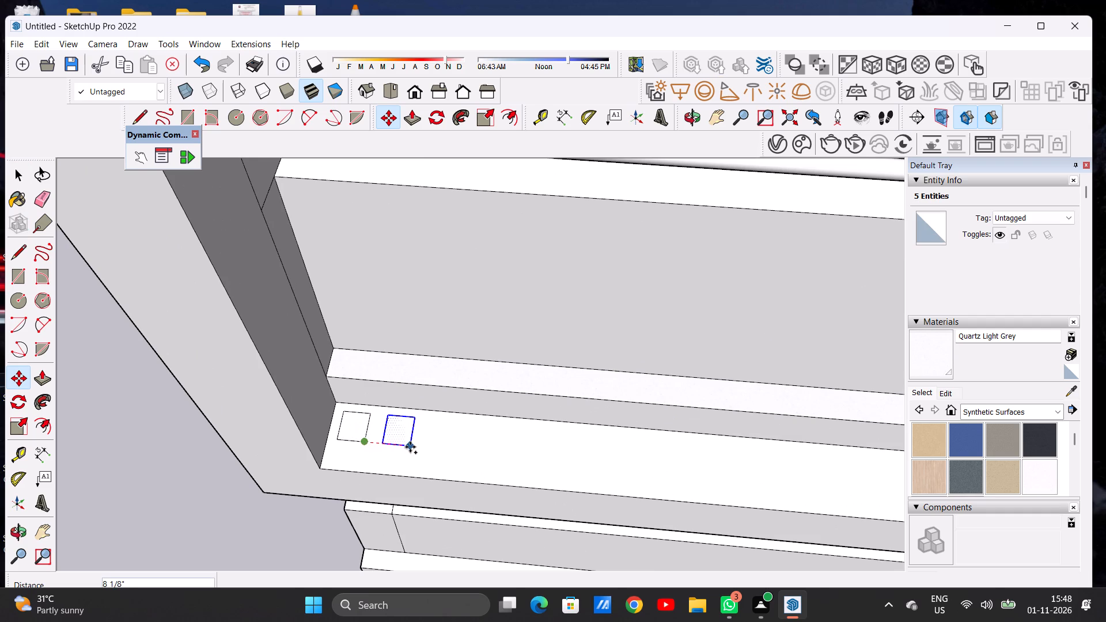
{"action": "left_click", "coordinate": [410, 447]}
{"action": "key", "text": "shift+asterisk"}
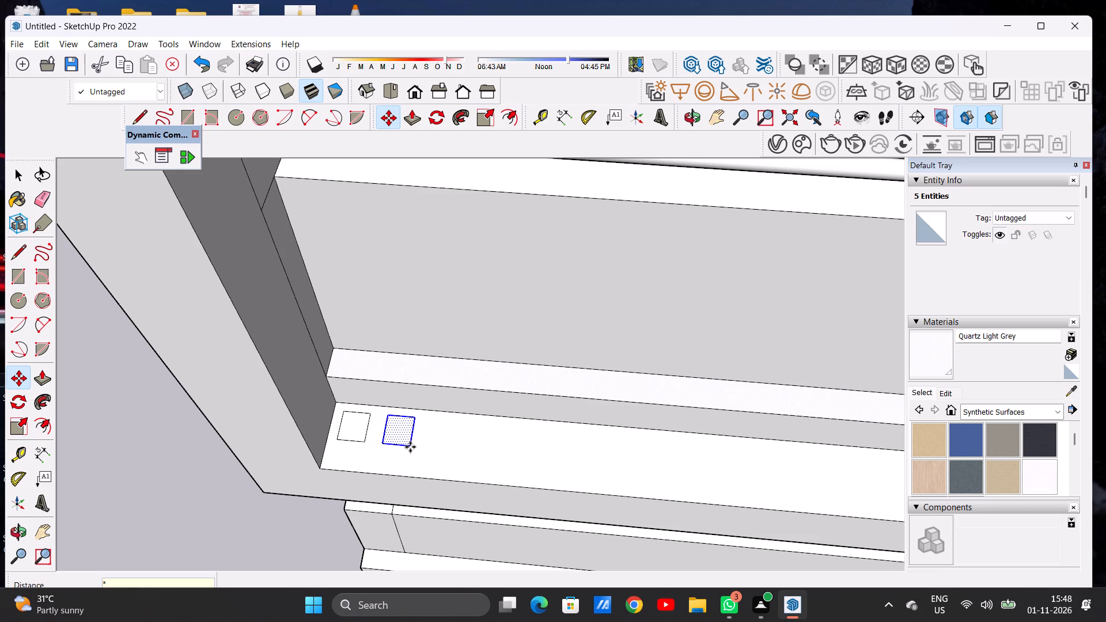
{"action": "type", "text": "15"}
{"action": "key", "text": "Return"}
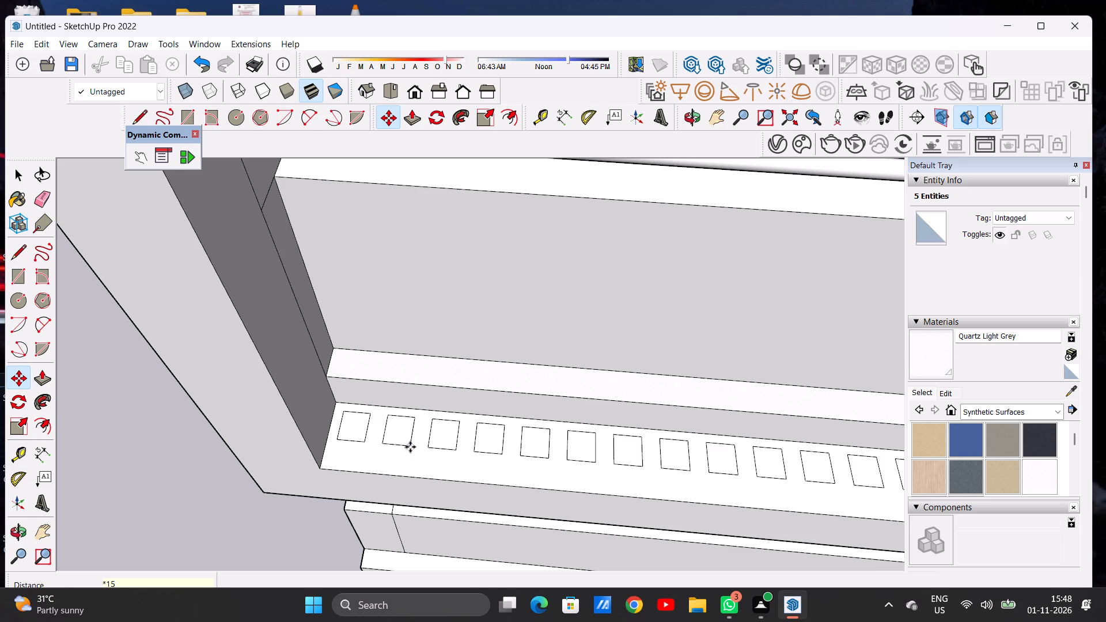
{"action": "key", "text": "space"}
Erase the fifth square from the far end of the row on the slab ledge, removing all its edges.
{"action": "scroll", "coordinate": [386, 447], "scroll_direction": "down", "scroll_amount": 19}
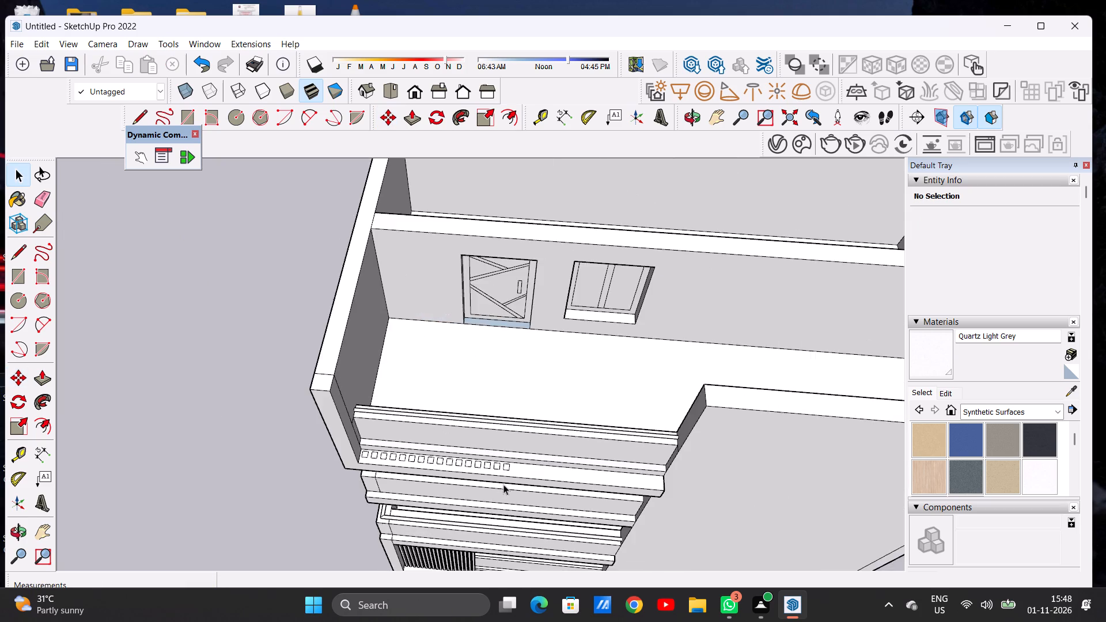
{"action": "middle_click_drag", "start_coordinate": [503, 481], "coordinate": [507, 443]}
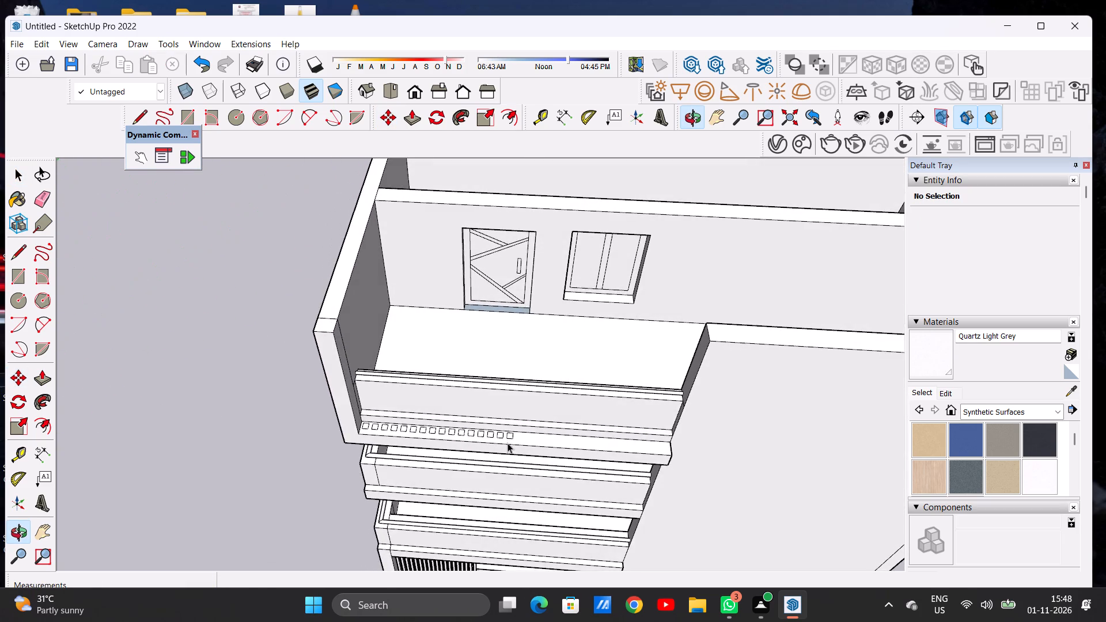
{"action": "scroll", "coordinate": [499, 455], "scroll_direction": "up", "scroll_amount": 7}
{"action": "scroll", "coordinate": [493, 442], "scroll_direction": "down", "scroll_amount": 8}
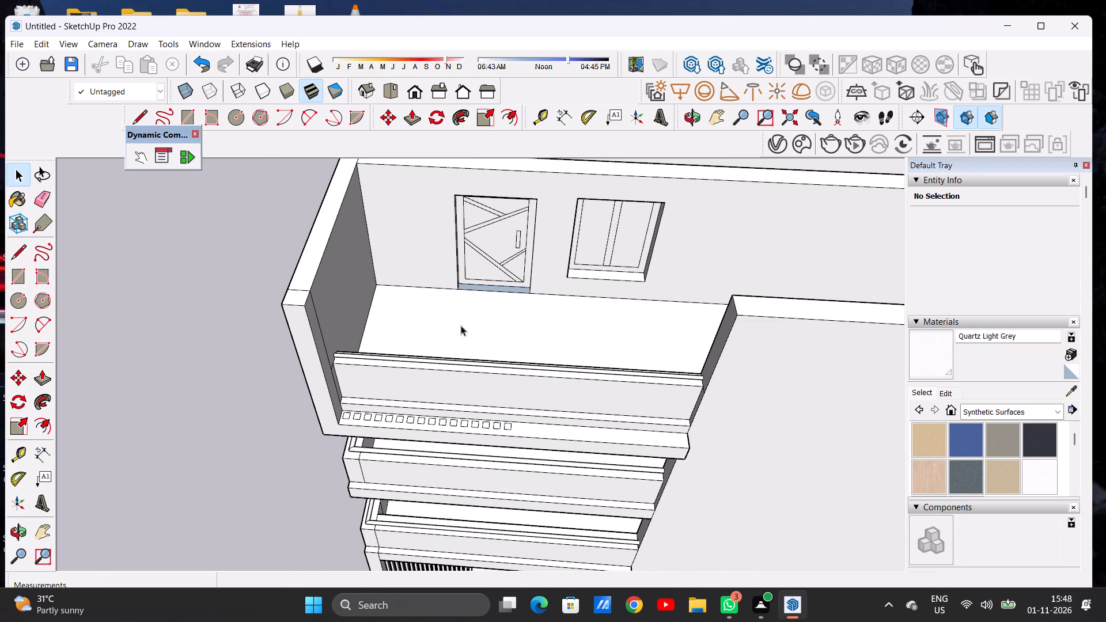
{"action": "scroll", "coordinate": [455, 427], "scroll_direction": "up", "scroll_amount": 2}
{"action": "scroll", "coordinate": [455, 427], "scroll_direction": "down", "scroll_amount": 1}
{"action": "scroll", "coordinate": [455, 427], "scroll_direction": "up", "scroll_amount": 12}
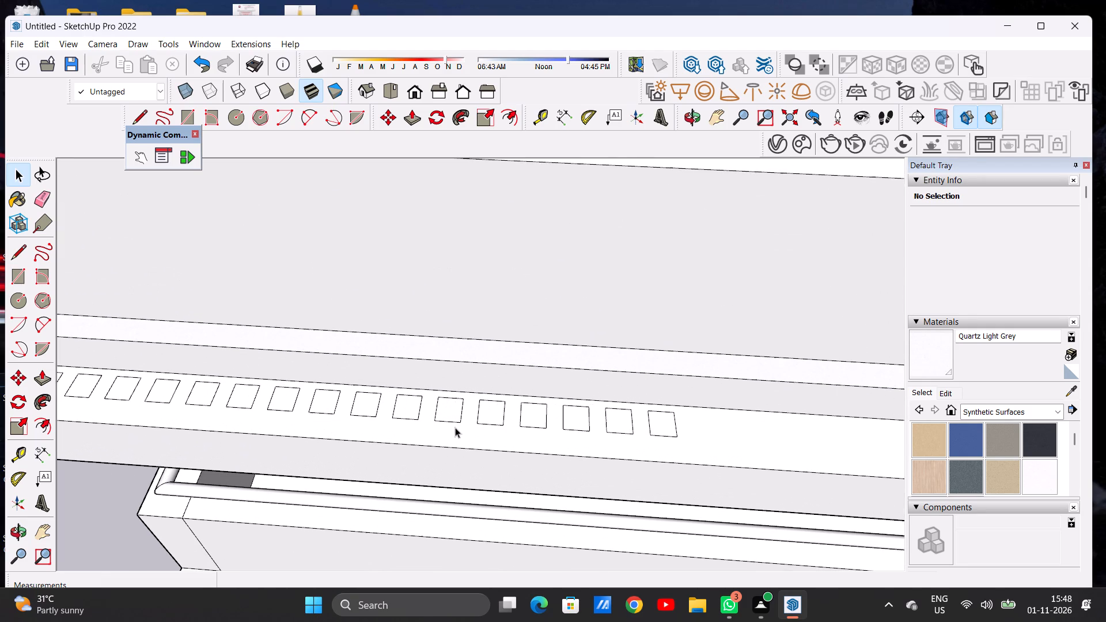
{"action": "key", "text": "e"}
{"action": "left_click_drag", "start_coordinate": [481, 409], "coordinate": [483, 420]}
{"action": "left_click_drag", "start_coordinate": [505, 411], "coordinate": [495, 425]}
{"action": "scroll", "coordinate": [491, 409], "scroll_direction": "up", "scroll_amount": 6}
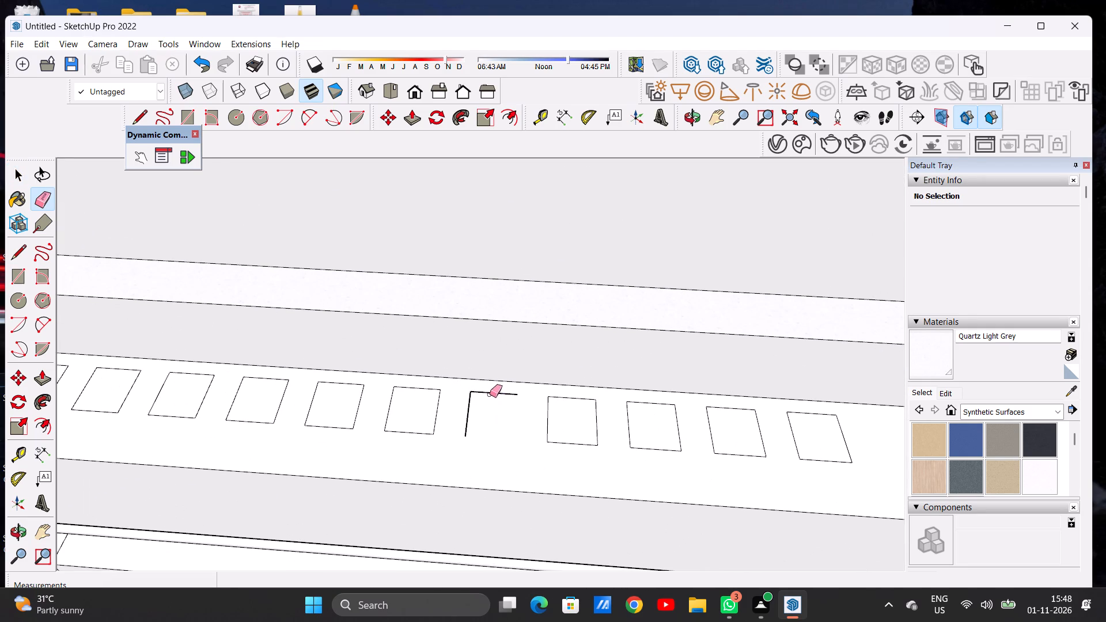
{"action": "left_click_drag", "start_coordinate": [487, 391], "coordinate": [471, 418]}
{"action": "left_click", "coordinate": [467, 415]}
Erase the four remaining squares beyond the gap at the far end of the row on the rooftop slab ledge.
{"action": "left_click_drag", "start_coordinate": [576, 395], "coordinate": [559, 423]}
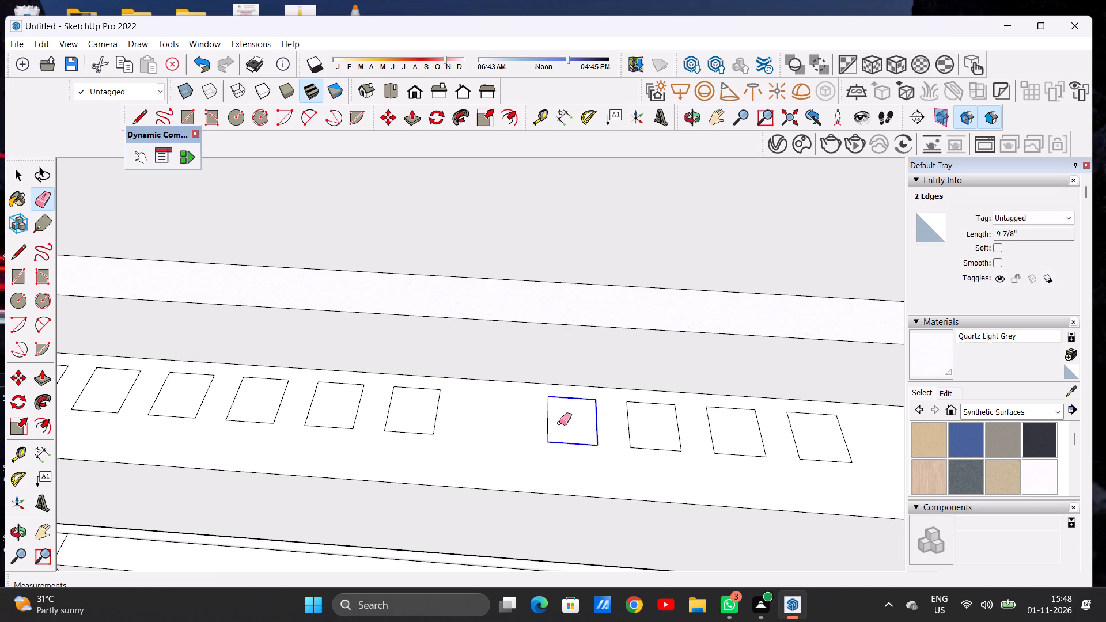
{"action": "left_click_drag", "start_coordinate": [559, 423], "coordinate": [537, 428]}
{"action": "left_click_drag", "start_coordinate": [681, 420], "coordinate": [652, 439]}
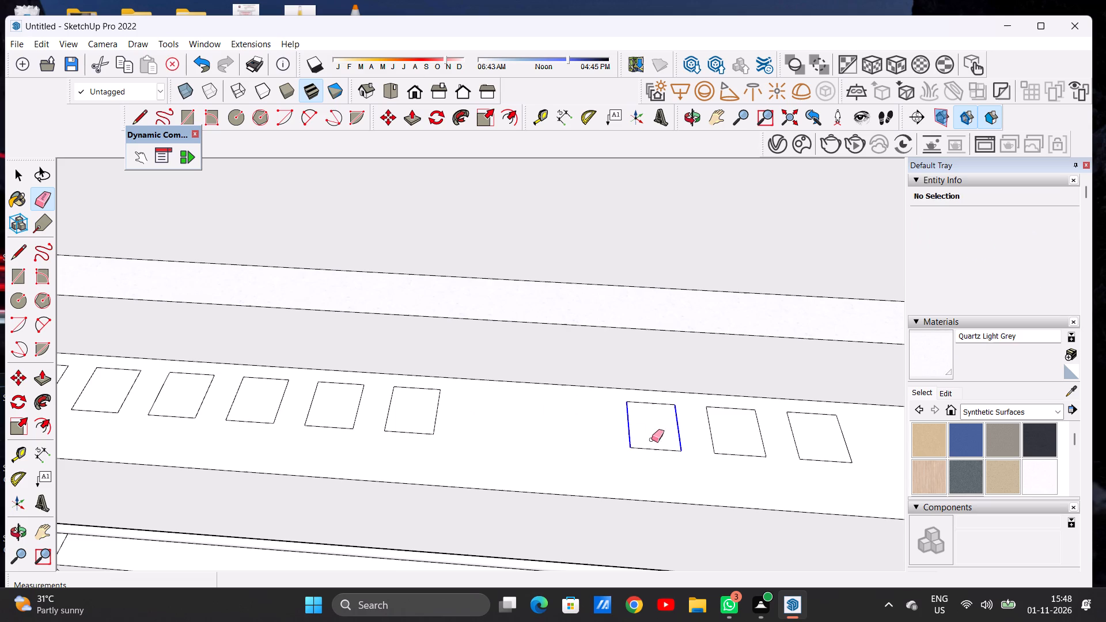
{"action": "left_click_drag", "start_coordinate": [652, 439], "coordinate": [659, 433]}
{"action": "left_click", "coordinate": [656, 418]}
{"action": "left_click", "coordinate": [654, 402]}
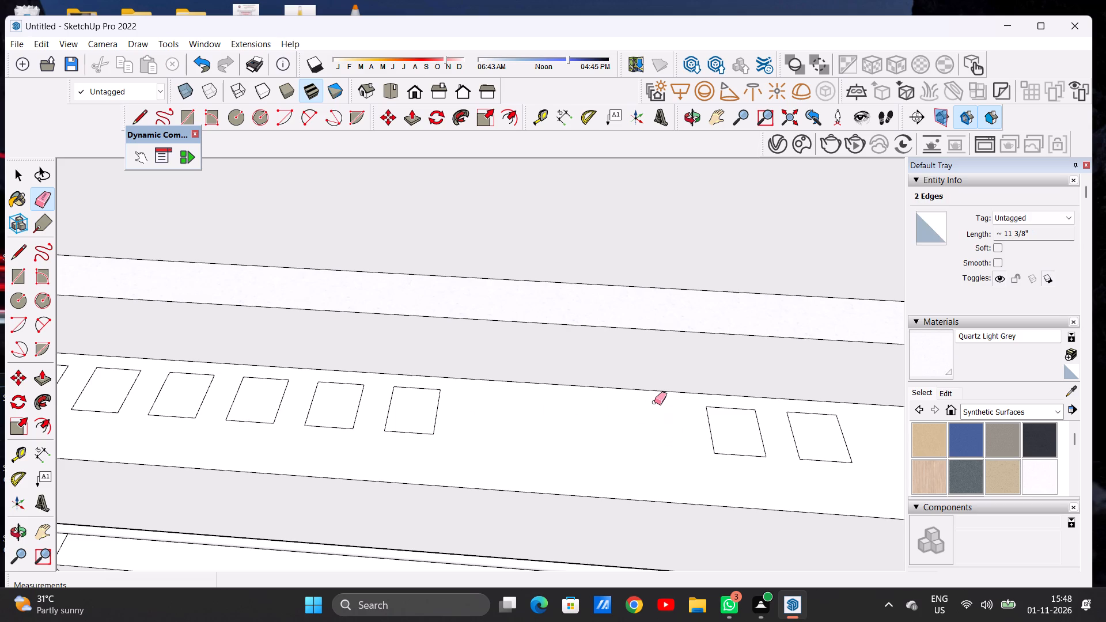
{"action": "scroll", "coordinate": [484, 417], "scroll_direction": "down", "scroll_amount": 6}
{"action": "scroll", "coordinate": [639, 425], "scroll_direction": "up", "scroll_amount": 15}
{"action": "left_click_drag", "start_coordinate": [587, 354], "coordinate": [584, 372]}
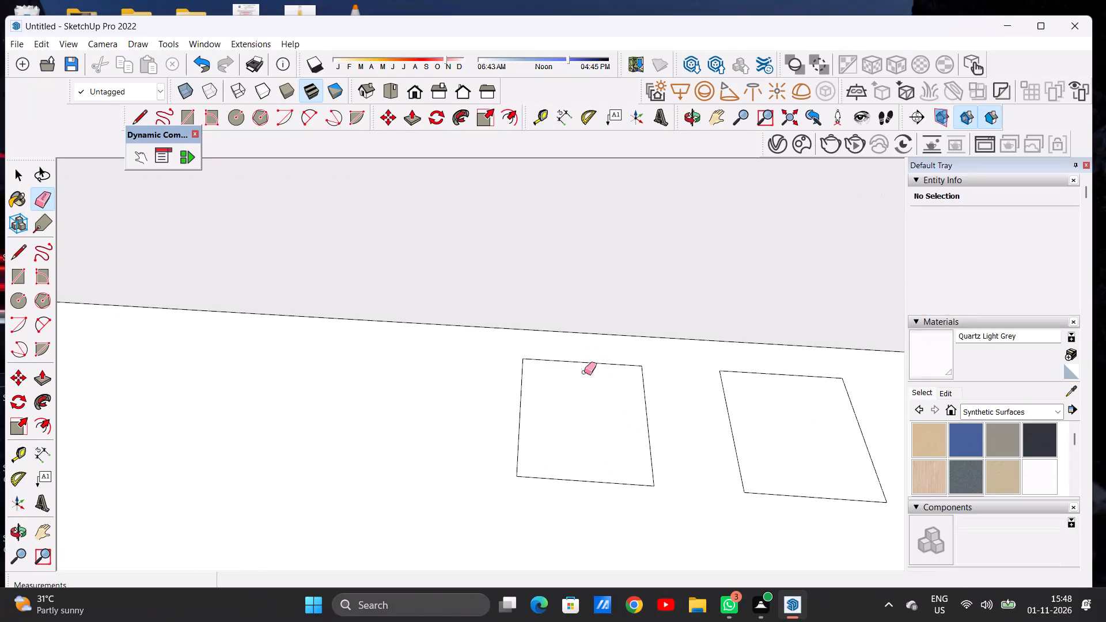
{"action": "left_click_drag", "start_coordinate": [584, 372], "coordinate": [539, 397]}
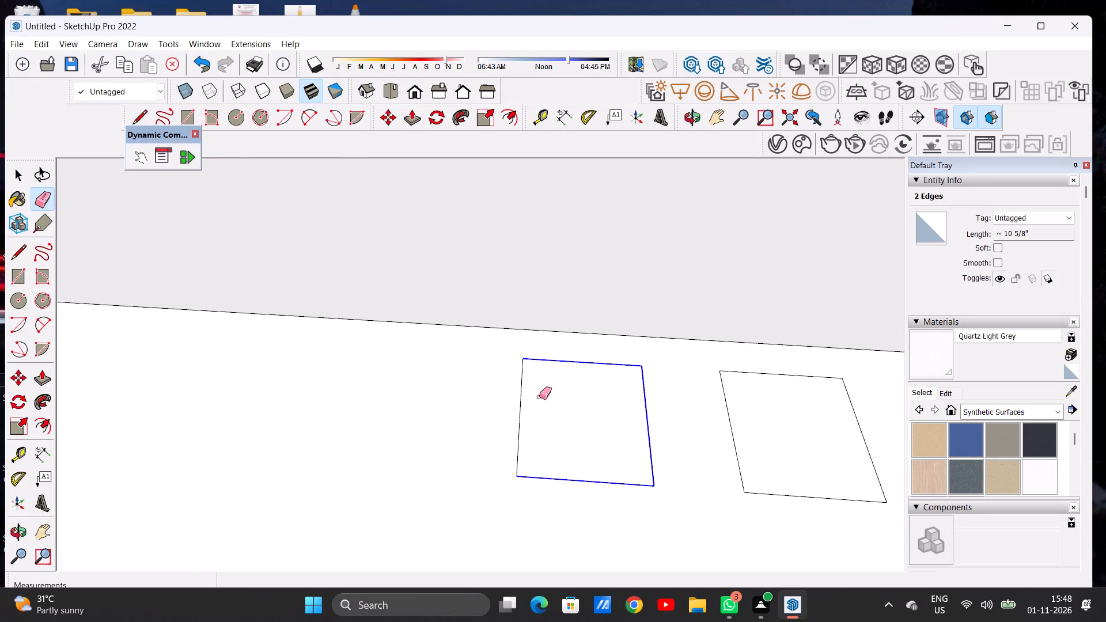
{"action": "left_click_drag", "start_coordinate": [539, 397], "coordinate": [504, 427]}
{"action": "scroll", "coordinate": [502, 426], "scroll_direction": "down", "scroll_amount": 7}
{"action": "scroll", "coordinate": [708, 432], "scroll_direction": "up", "scroll_amount": 6}
{"action": "left_click_drag", "start_coordinate": [641, 361], "coordinate": [641, 365]}
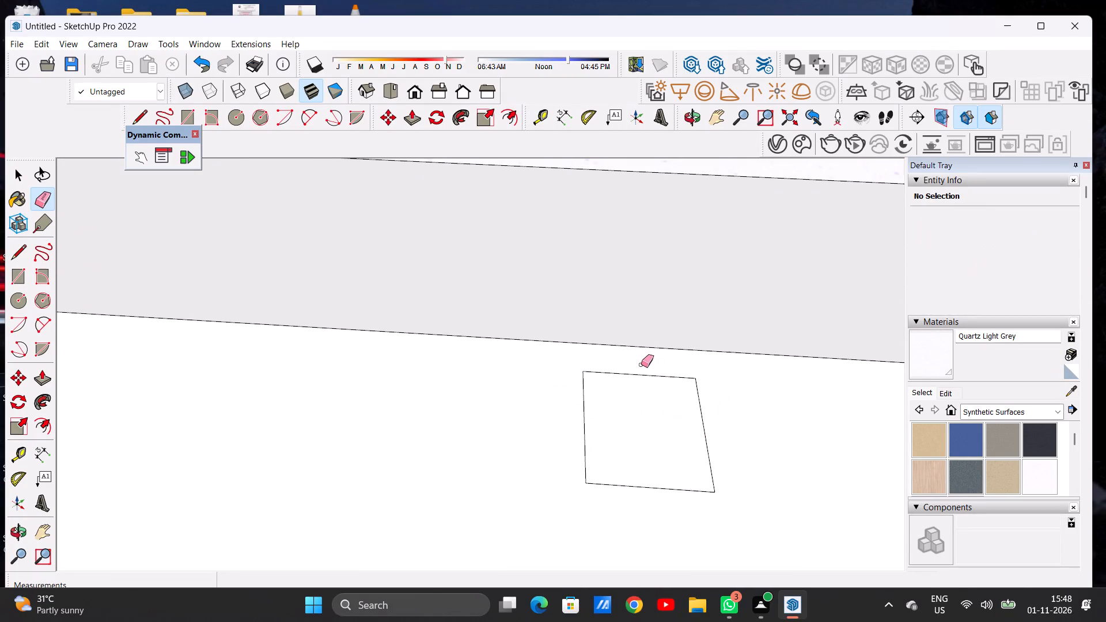
{"action": "left_click_drag", "start_coordinate": [641, 365], "coordinate": [573, 433]}
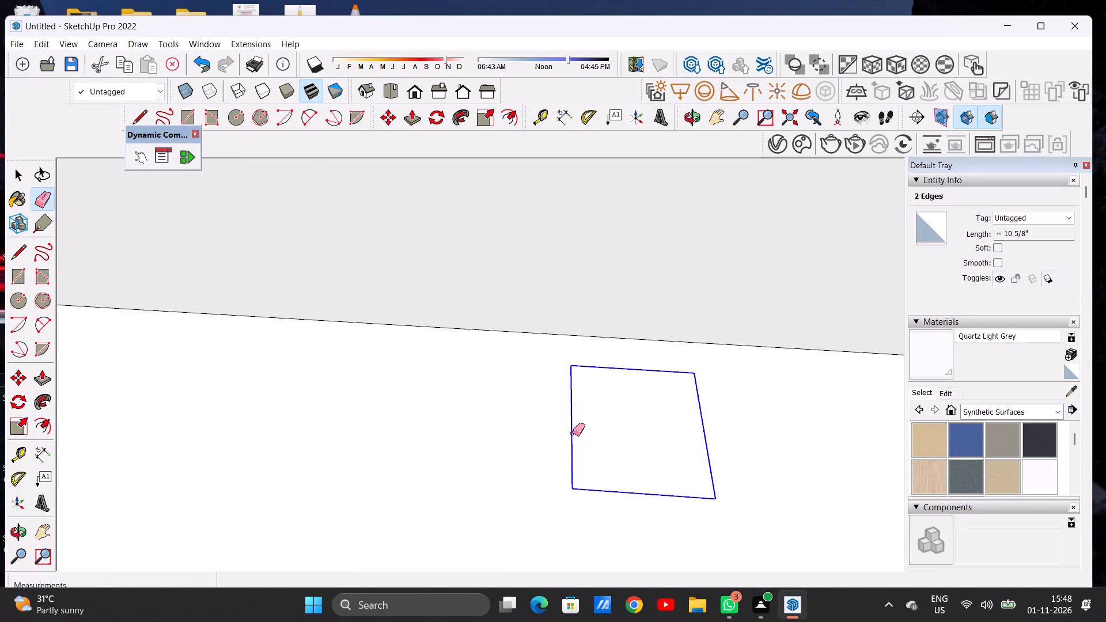
{"action": "key", "text": "space"}
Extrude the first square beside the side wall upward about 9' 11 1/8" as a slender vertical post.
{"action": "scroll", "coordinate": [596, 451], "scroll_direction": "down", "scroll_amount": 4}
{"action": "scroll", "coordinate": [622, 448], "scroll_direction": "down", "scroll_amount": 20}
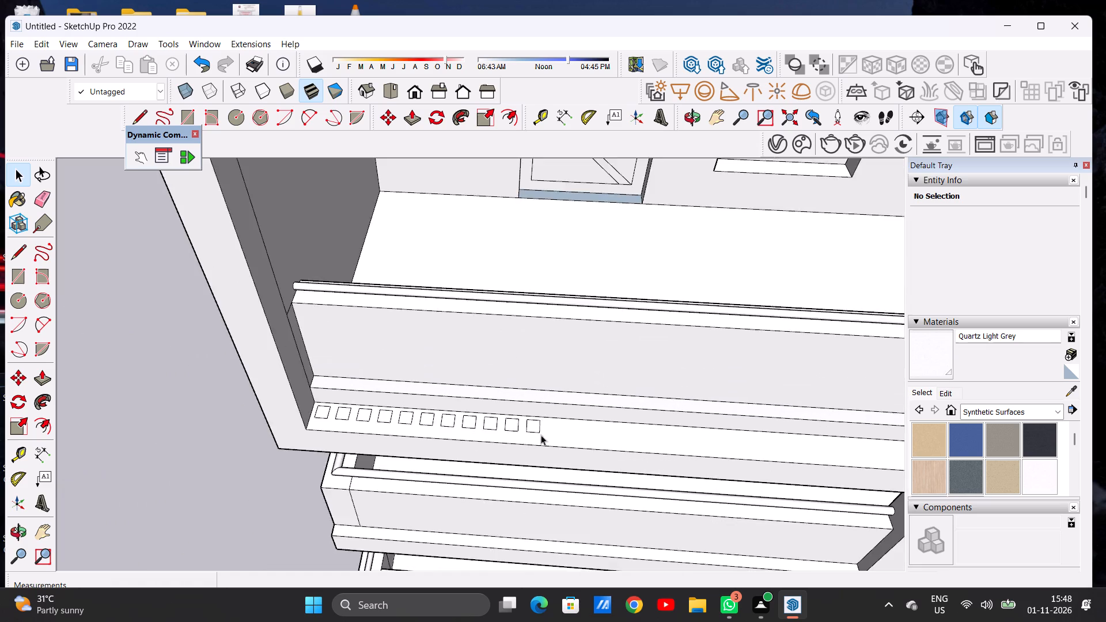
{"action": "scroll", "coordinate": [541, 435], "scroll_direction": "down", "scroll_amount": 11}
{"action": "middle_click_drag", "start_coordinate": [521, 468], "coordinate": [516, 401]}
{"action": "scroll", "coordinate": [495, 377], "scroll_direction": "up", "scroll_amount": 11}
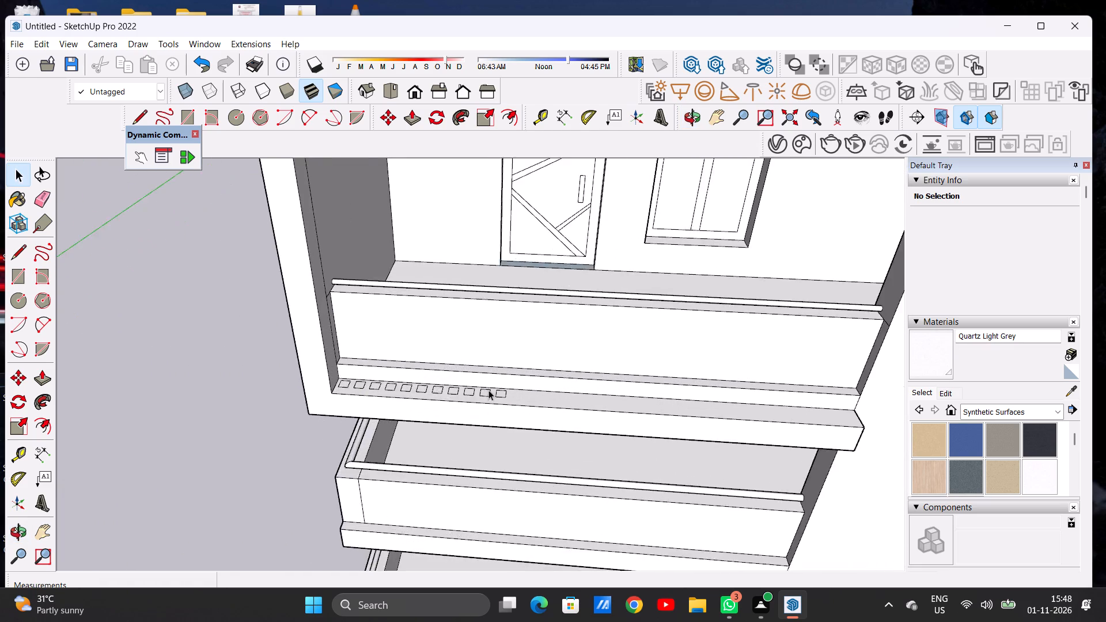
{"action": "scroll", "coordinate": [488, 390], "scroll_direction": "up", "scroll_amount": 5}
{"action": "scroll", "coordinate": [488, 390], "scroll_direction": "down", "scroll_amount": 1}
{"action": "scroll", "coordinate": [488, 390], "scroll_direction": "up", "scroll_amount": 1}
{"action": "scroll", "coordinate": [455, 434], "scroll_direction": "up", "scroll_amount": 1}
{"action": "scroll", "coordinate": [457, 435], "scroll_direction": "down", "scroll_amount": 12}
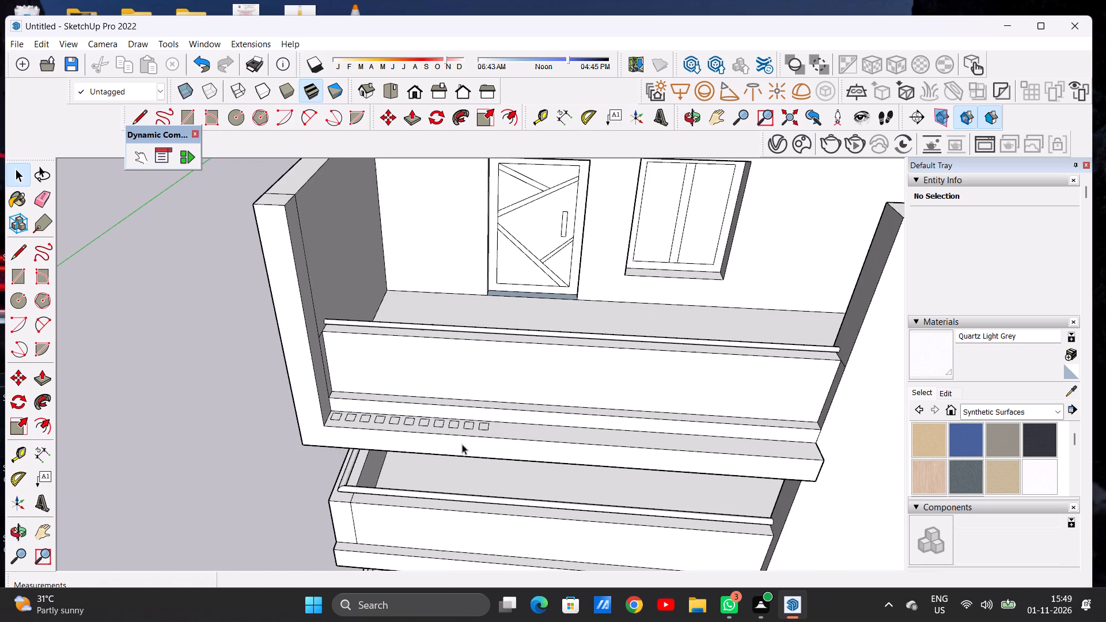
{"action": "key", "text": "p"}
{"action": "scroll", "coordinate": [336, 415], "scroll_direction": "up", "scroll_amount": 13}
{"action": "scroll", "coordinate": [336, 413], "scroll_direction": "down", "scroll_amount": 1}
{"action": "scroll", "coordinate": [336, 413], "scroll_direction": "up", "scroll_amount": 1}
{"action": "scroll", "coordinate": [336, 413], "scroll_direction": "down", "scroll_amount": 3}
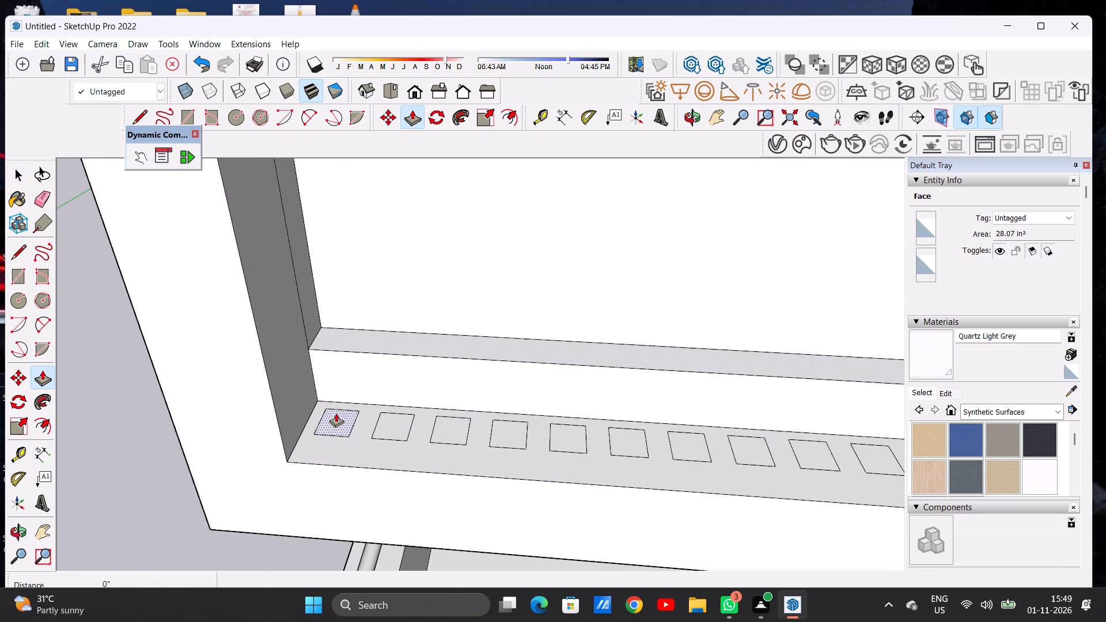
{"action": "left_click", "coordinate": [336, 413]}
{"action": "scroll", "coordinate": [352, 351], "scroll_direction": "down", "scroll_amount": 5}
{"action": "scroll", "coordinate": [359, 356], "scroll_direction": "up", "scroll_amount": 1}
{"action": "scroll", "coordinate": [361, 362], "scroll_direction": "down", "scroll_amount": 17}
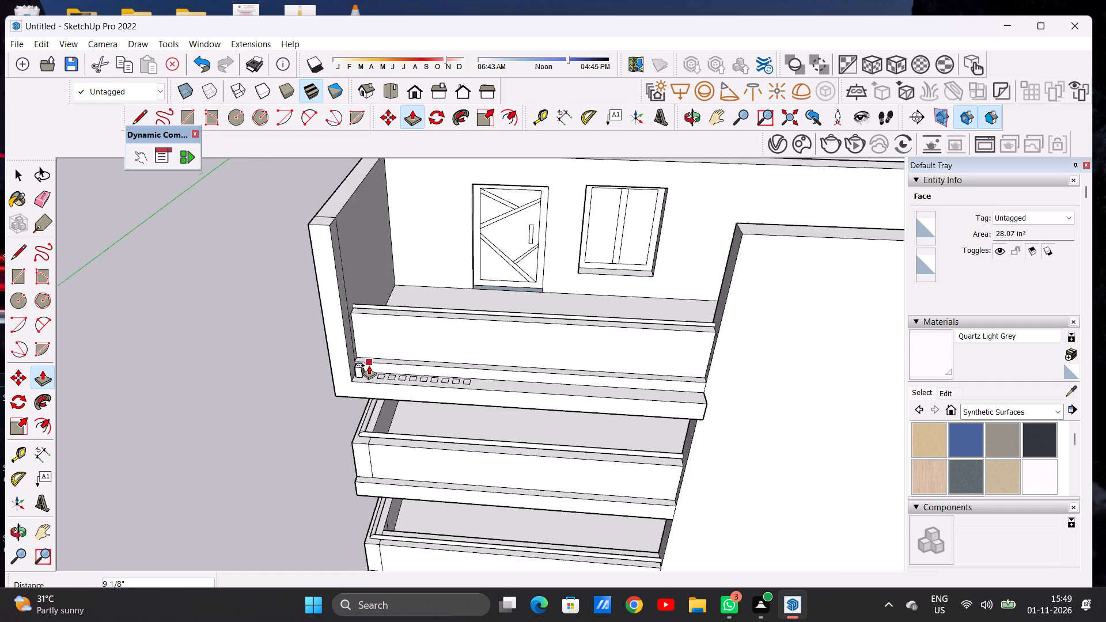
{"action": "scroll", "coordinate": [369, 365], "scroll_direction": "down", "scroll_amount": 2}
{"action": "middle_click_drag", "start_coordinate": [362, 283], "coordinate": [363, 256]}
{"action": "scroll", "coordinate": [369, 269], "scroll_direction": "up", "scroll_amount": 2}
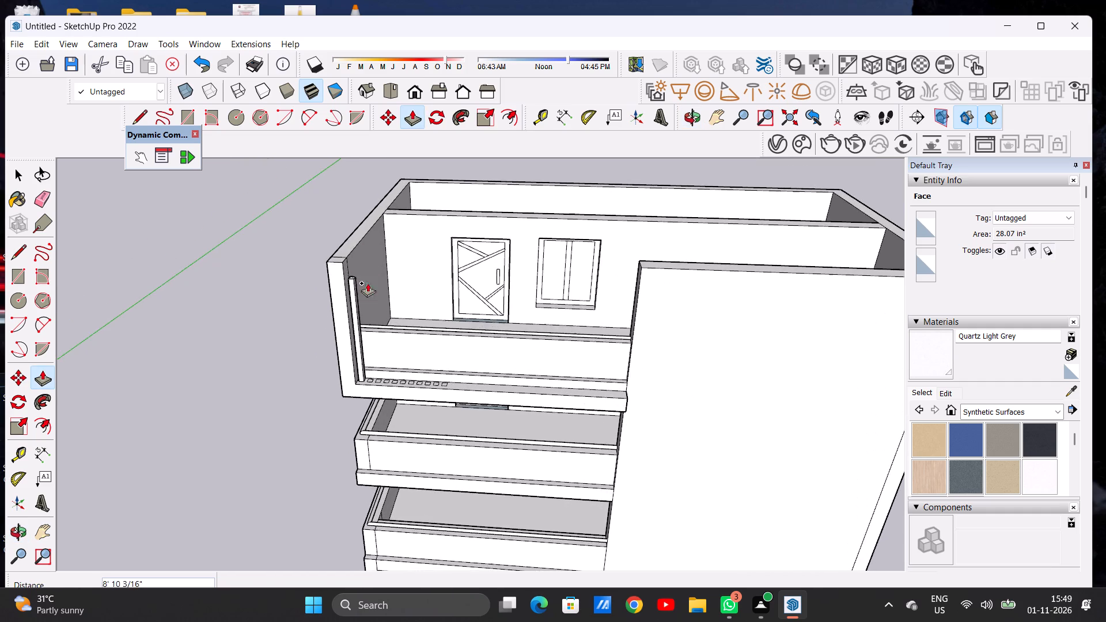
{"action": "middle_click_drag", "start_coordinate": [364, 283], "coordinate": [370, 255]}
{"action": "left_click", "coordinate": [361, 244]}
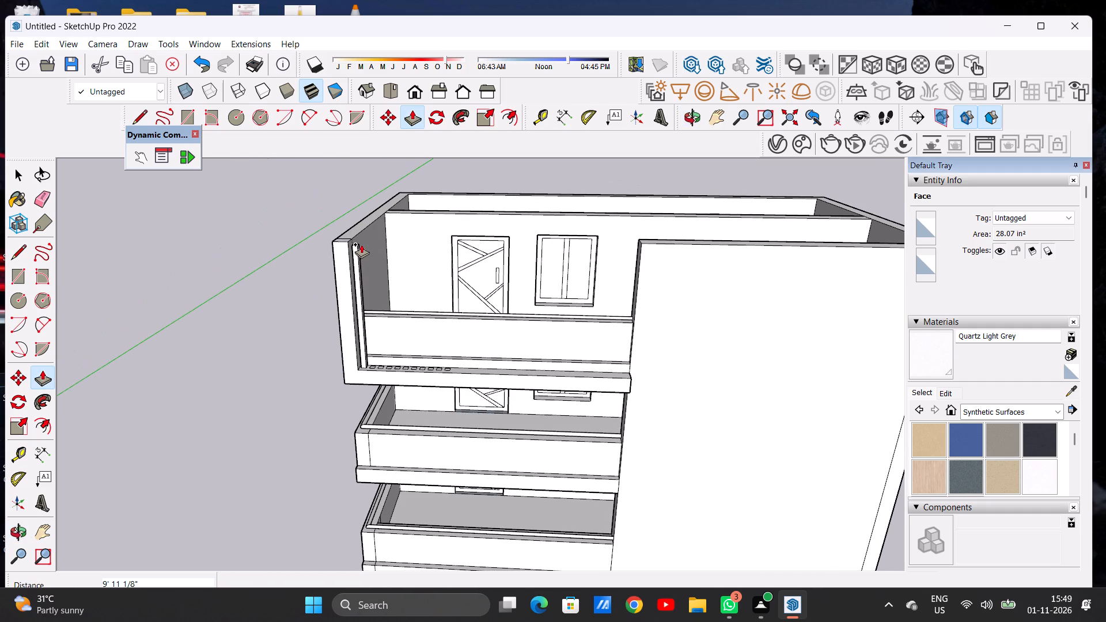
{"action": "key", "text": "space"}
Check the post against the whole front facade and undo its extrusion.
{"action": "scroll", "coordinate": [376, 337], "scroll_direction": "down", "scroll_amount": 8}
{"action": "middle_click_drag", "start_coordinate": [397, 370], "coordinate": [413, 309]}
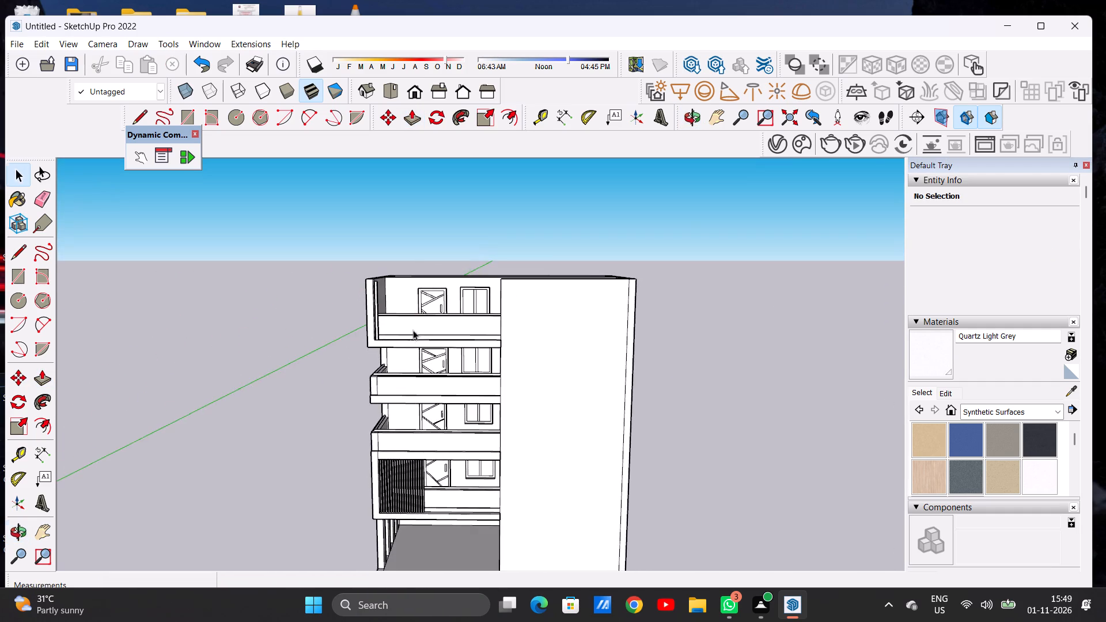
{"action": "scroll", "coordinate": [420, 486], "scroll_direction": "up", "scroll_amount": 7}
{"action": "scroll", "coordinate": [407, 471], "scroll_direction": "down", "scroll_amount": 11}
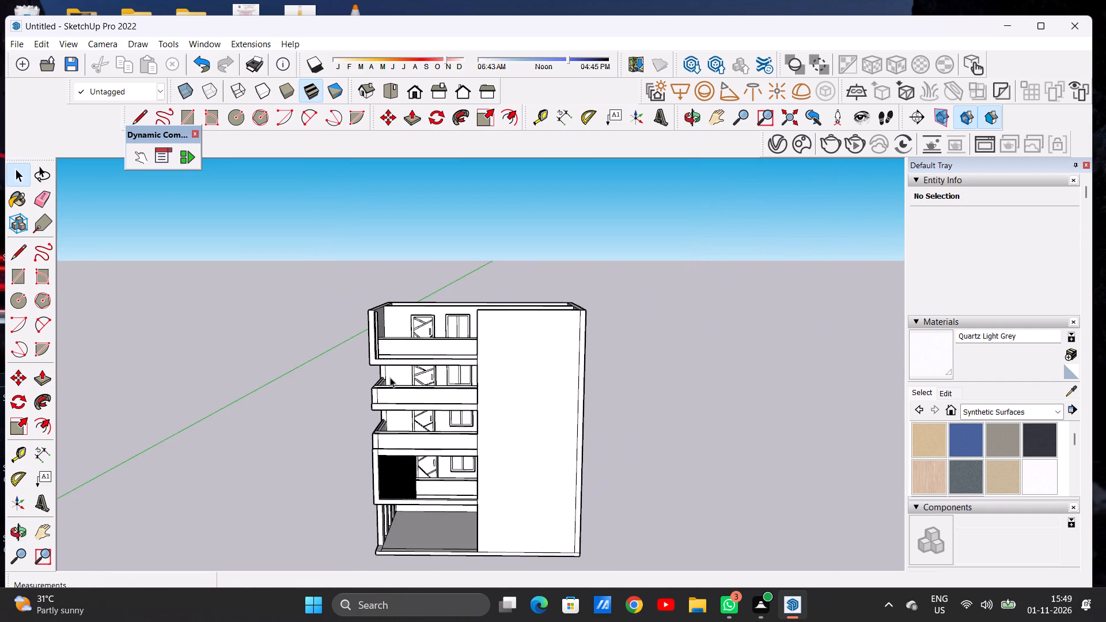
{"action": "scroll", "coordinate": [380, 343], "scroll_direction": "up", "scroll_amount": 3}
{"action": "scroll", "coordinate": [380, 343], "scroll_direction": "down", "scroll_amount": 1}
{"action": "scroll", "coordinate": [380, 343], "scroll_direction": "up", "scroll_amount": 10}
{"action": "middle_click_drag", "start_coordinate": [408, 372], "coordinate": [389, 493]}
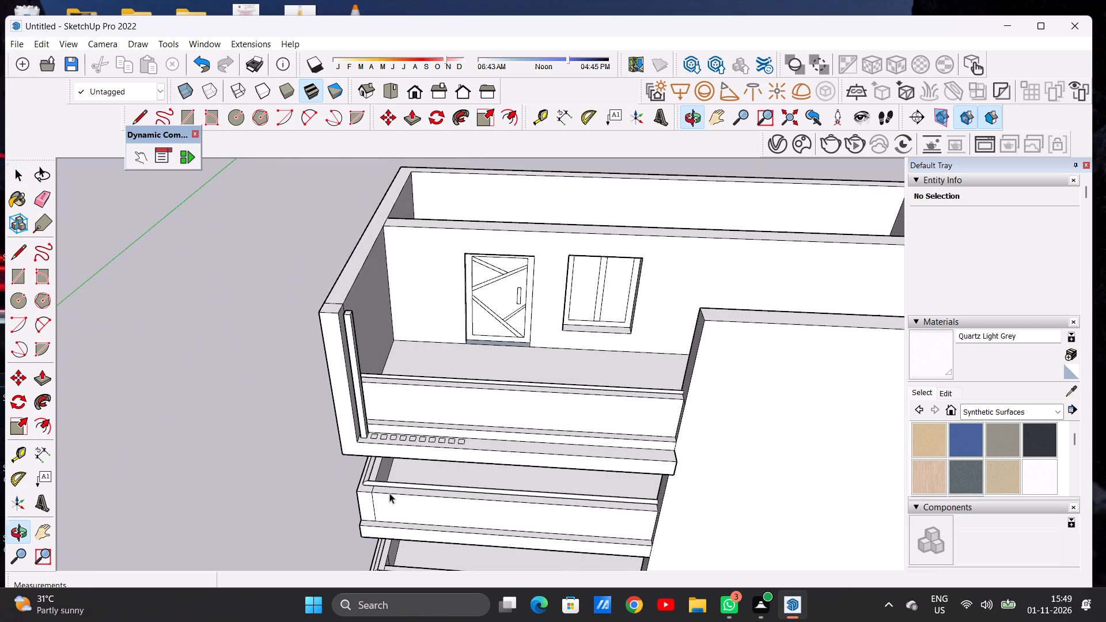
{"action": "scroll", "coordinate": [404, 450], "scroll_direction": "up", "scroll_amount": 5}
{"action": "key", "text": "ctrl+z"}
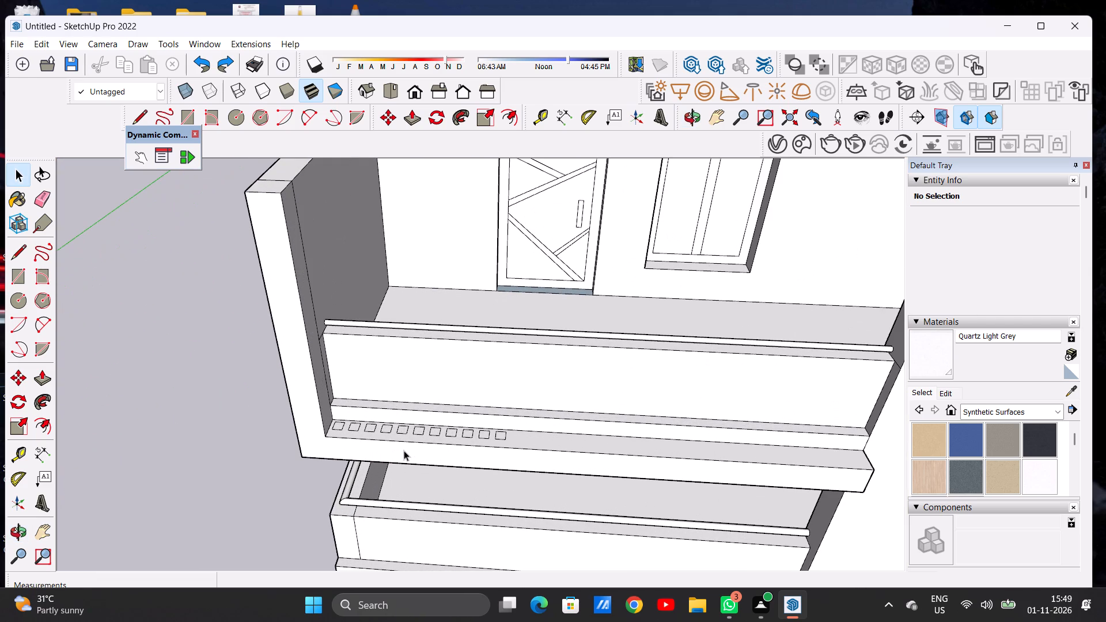
Raise the floor outline and face of the rooftop storey's rear room about 10' 3 9/16" to the wall tops.
{"action": "scroll", "coordinate": [404, 450], "scroll_direction": "down", "scroll_amount": 3}
{"action": "scroll", "coordinate": [404, 450], "scroll_direction": "up", "scroll_amount": 1}
{"action": "scroll", "coordinate": [405, 450], "scroll_direction": "down", "scroll_amount": 16}
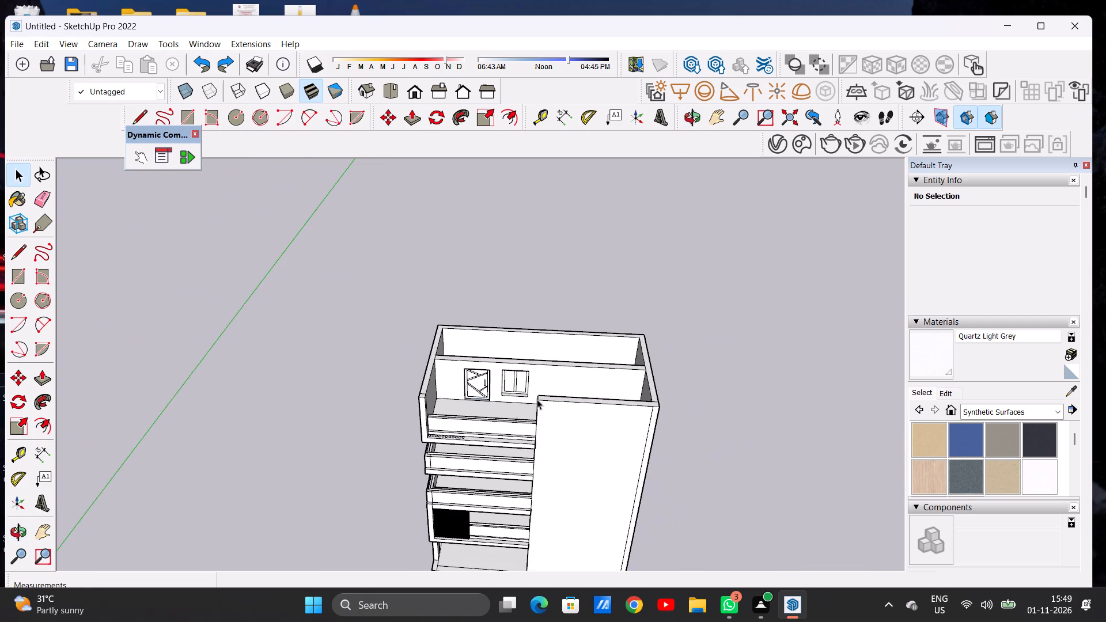
{"action": "middle_click_drag", "start_coordinate": [566, 390], "coordinate": [305, 442]}
{"action": "scroll", "coordinate": [506, 394], "scroll_direction": "up", "scroll_amount": 4}
{"action": "scroll", "coordinate": [506, 394], "scroll_direction": "down", "scroll_amount": 1}
{"action": "scroll", "coordinate": [506, 394], "scroll_direction": "up", "scroll_amount": 9}
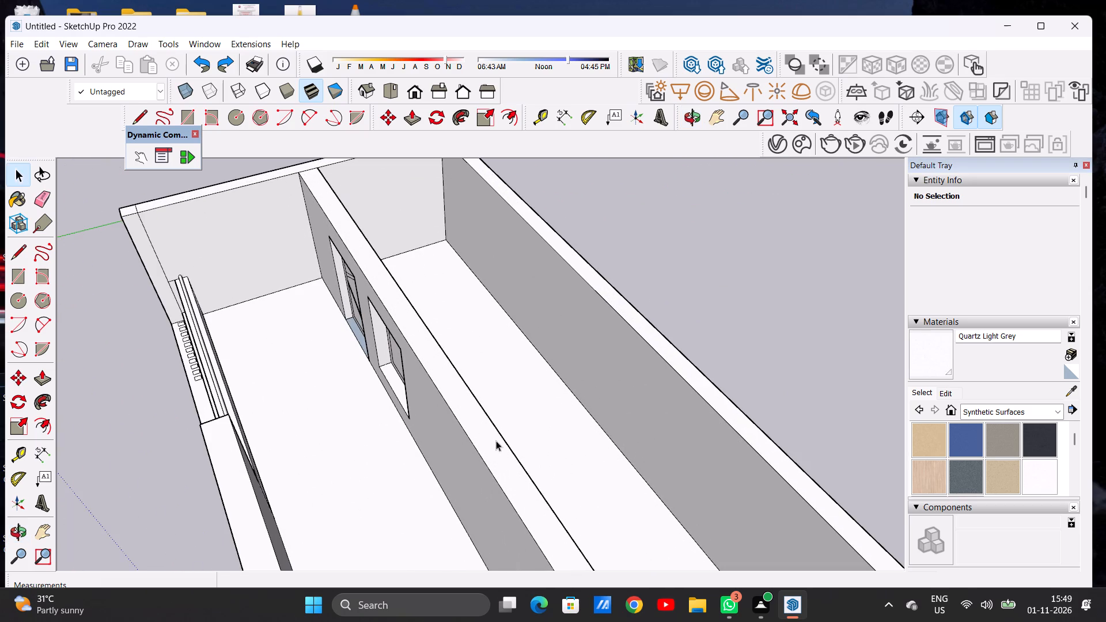
{"action": "double_click", "coordinate": [539, 394]}
{"action": "scroll", "coordinate": [475, 398], "scroll_direction": "down", "scroll_amount": 7}
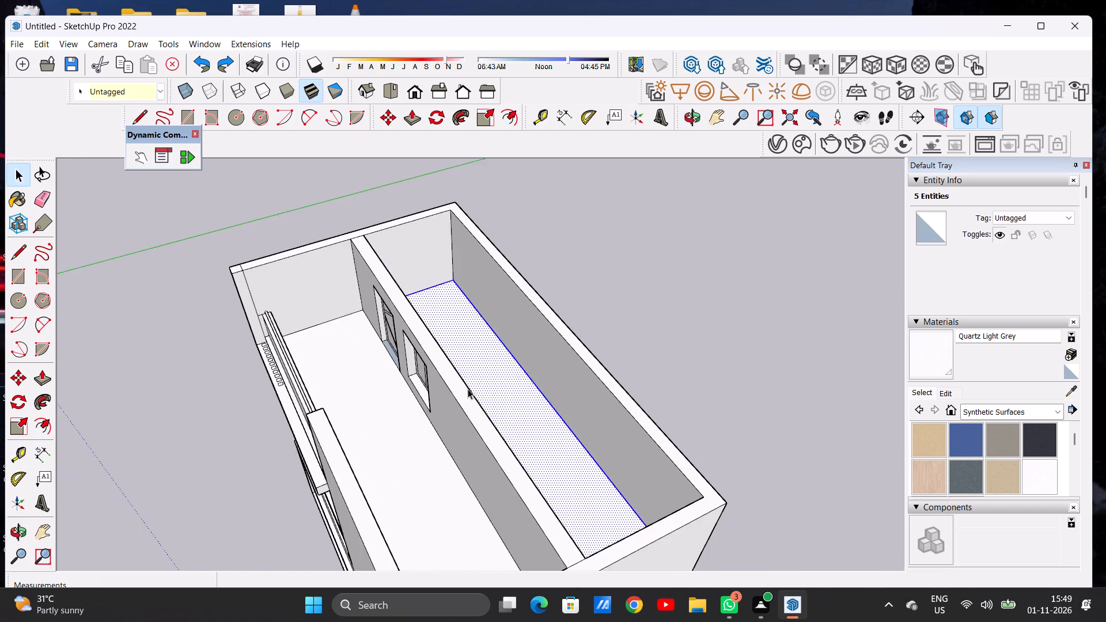
{"action": "middle_click_drag", "start_coordinate": [466, 385], "coordinate": [487, 466]}
{"action": "scroll", "coordinate": [450, 306], "scroll_direction": "up", "scroll_amount": 8}
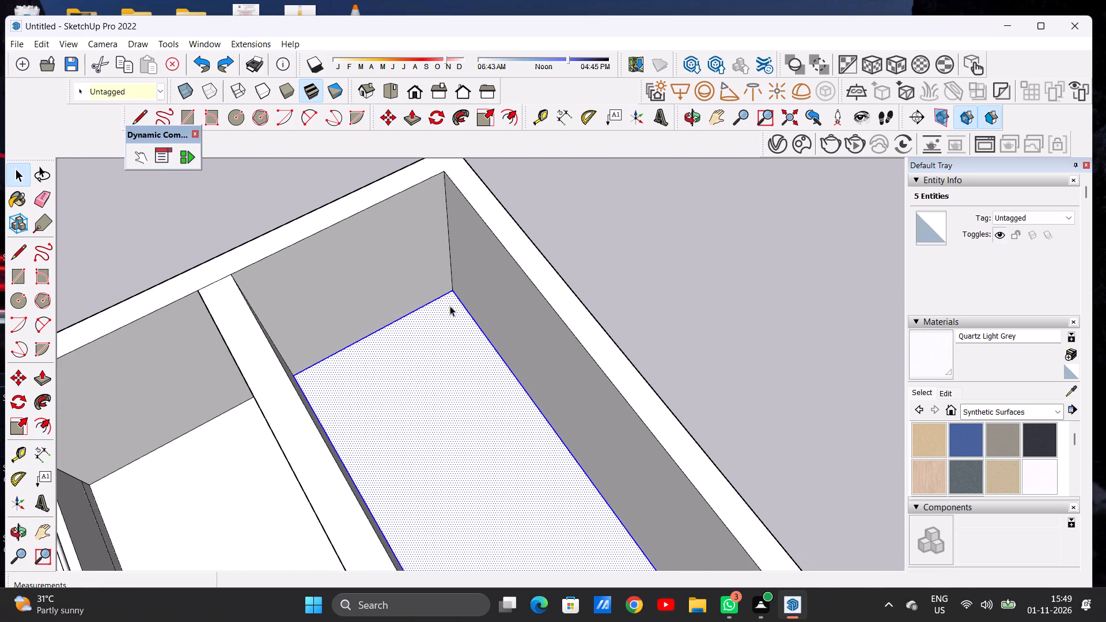
{"action": "key", "text": "m"}
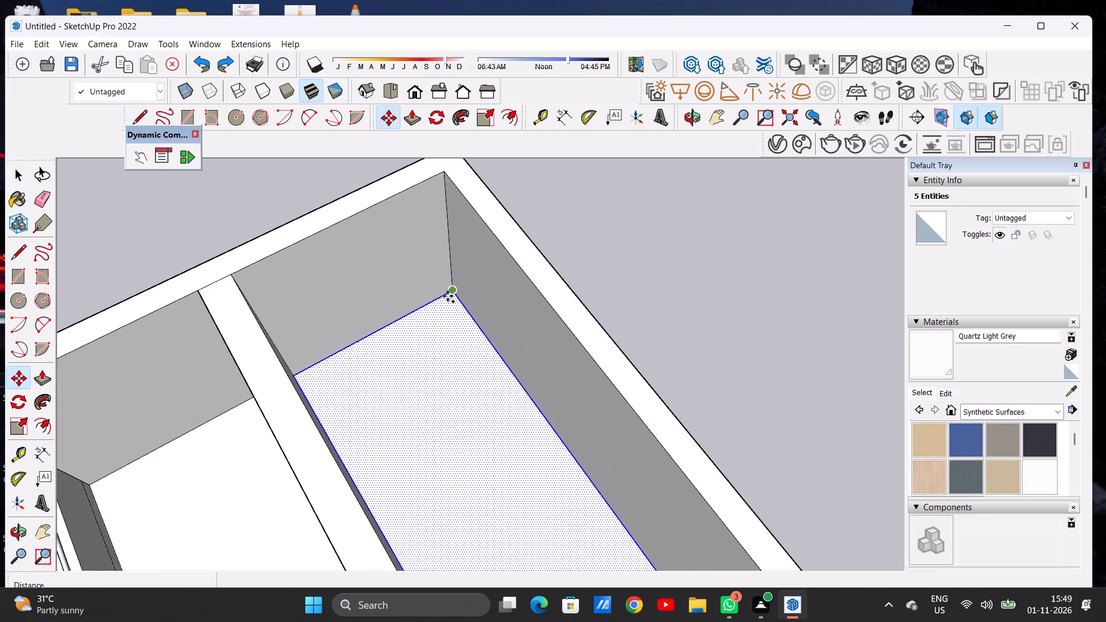
{"action": "left_click", "coordinate": [448, 296]}
{"action": "left_click", "coordinate": [444, 177]}
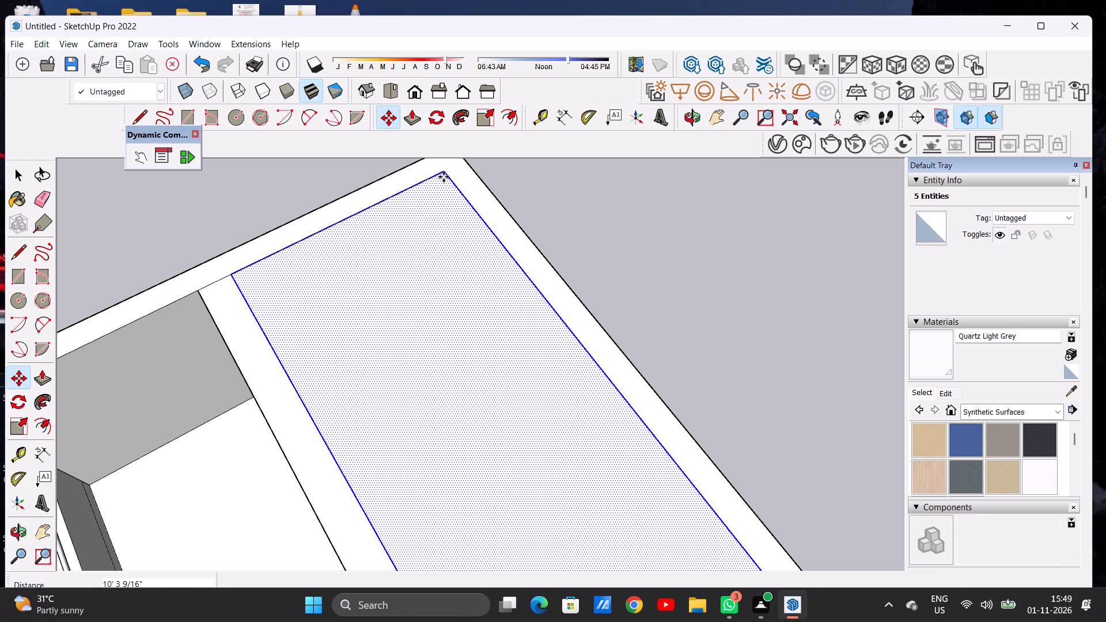
{"action": "key", "text": "space"}
{"action": "left_click", "coordinate": [649, 230]}
Extrude the new roof face over the rear room upward about 1' 4 1/2" into a roof slab.
{"action": "scroll", "coordinate": [529, 386], "scroll_direction": "down", "scroll_amount": 5}
{"action": "scroll", "coordinate": [534, 401], "scroll_direction": "up", "scroll_amount": 1}
{"action": "scroll", "coordinate": [537, 401], "scroll_direction": "down", "scroll_amount": 6}
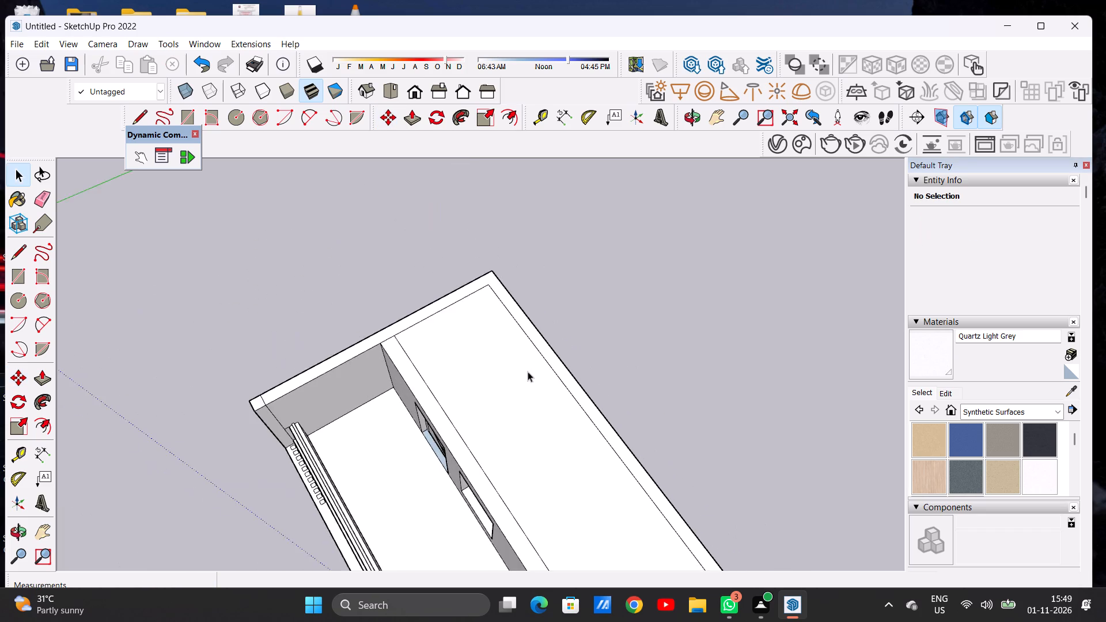
{"action": "scroll", "coordinate": [528, 371], "scroll_direction": "down", "scroll_amount": 4}
{"action": "scroll", "coordinate": [472, 287], "scroll_direction": "up", "scroll_amount": 1}
{"action": "scroll", "coordinate": [472, 287], "scroll_direction": "down", "scroll_amount": 9}
{"action": "middle_click_drag", "start_coordinate": [514, 408], "coordinate": [525, 256]}
{"action": "scroll", "coordinate": [522, 301], "scroll_direction": "up", "scroll_amount": 9}
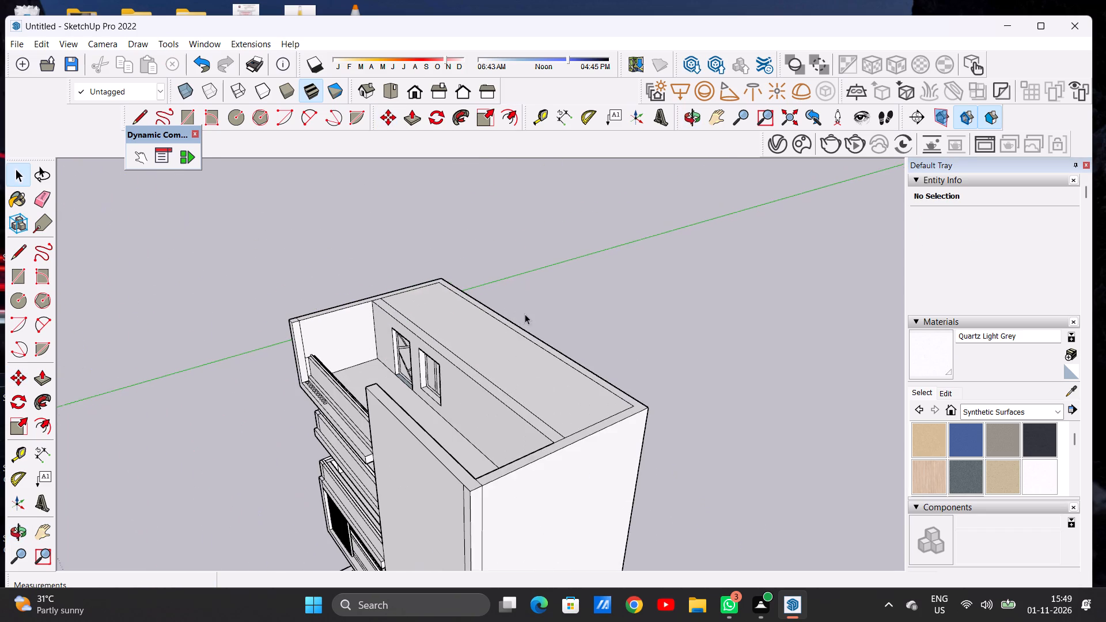
{"action": "middle_click_drag", "start_coordinate": [537, 400], "coordinate": [531, 343]}
{"action": "scroll", "coordinate": [563, 344], "scroll_direction": "down", "scroll_amount": 6}
{"action": "middle_click_drag", "start_coordinate": [556, 389], "coordinate": [541, 380]}
{"action": "scroll", "coordinate": [550, 328], "scroll_direction": "up", "scroll_amount": 7}
{"action": "middle_click_drag", "start_coordinate": [567, 346], "coordinate": [562, 392]}
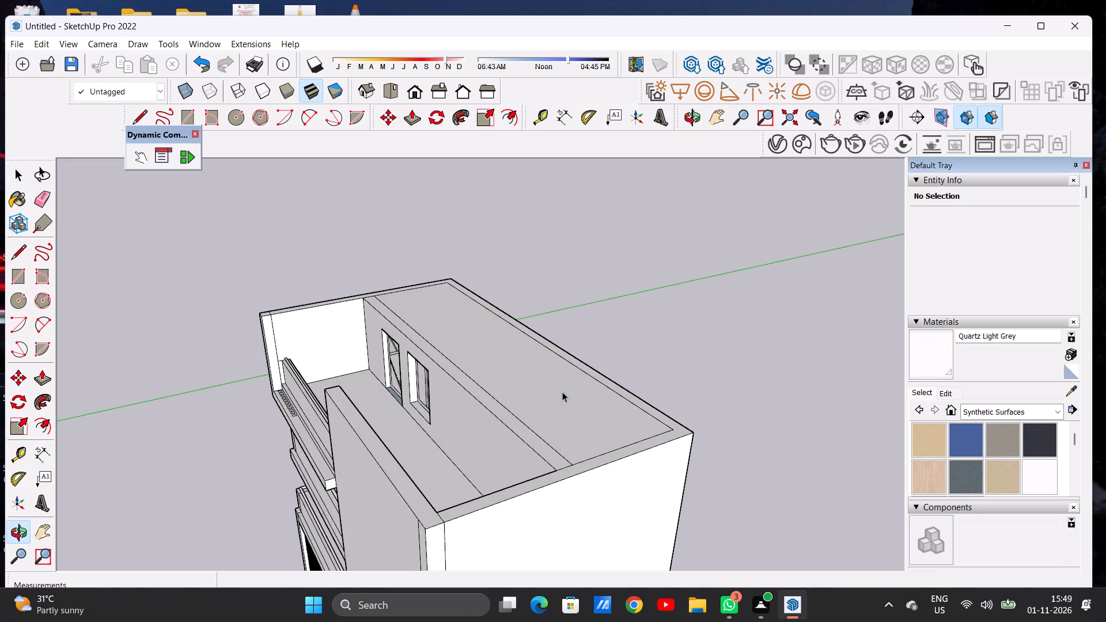
{"action": "key", "text": "p"}
{"action": "scroll", "coordinate": [571, 448], "scroll_direction": "up", "scroll_amount": 4}
{"action": "scroll", "coordinate": [577, 443], "scroll_direction": "down", "scroll_amount": 1}
{"action": "scroll", "coordinate": [577, 443], "scroll_direction": "up", "scroll_amount": 1}
{"action": "scroll", "coordinate": [577, 443], "scroll_direction": "down", "scroll_amount": 1}
{"action": "scroll", "coordinate": [577, 443], "scroll_direction": "up", "scroll_amount": 2}
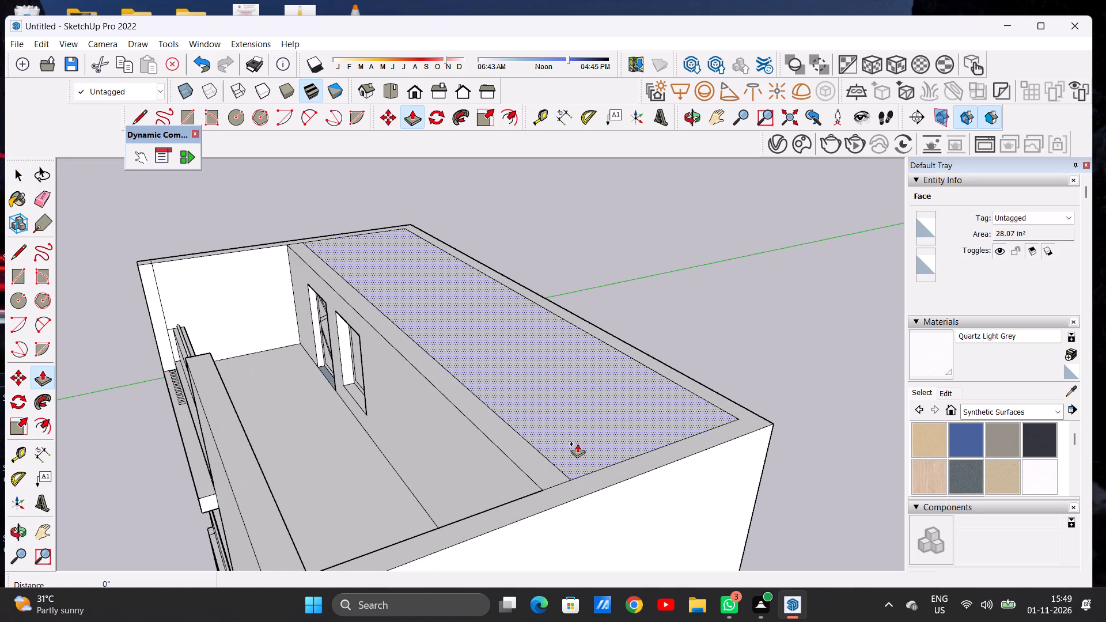
{"action": "left_click", "coordinate": [577, 443]}
{"action": "middle_click_drag", "start_coordinate": [587, 415], "coordinate": [596, 376]}
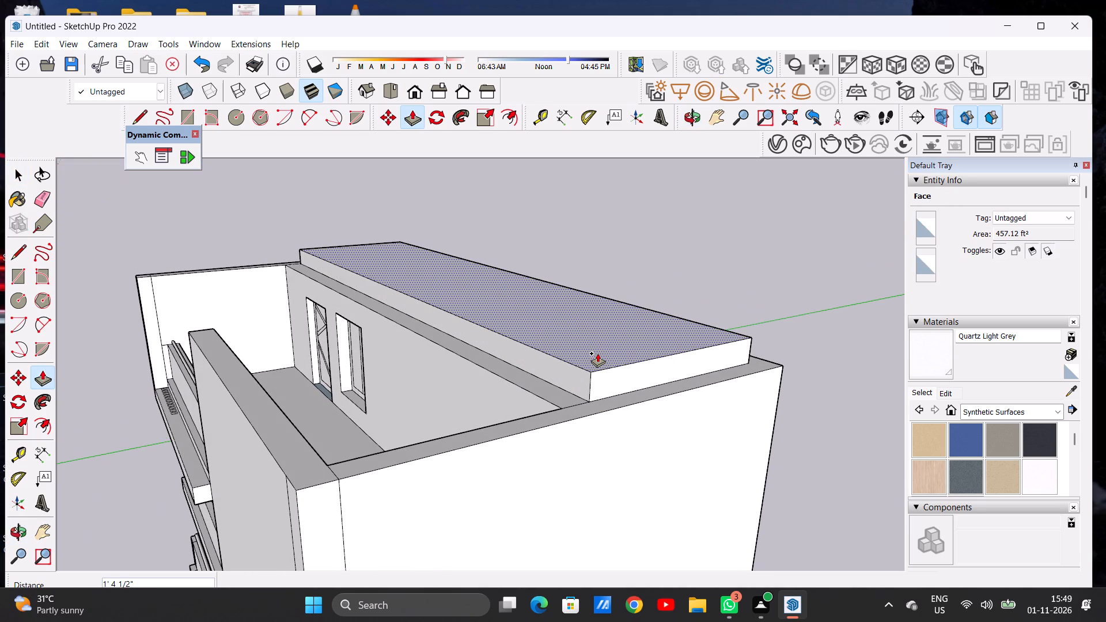
{"action": "left_click", "coordinate": [597, 352]}
{"action": "key", "text": "space"}
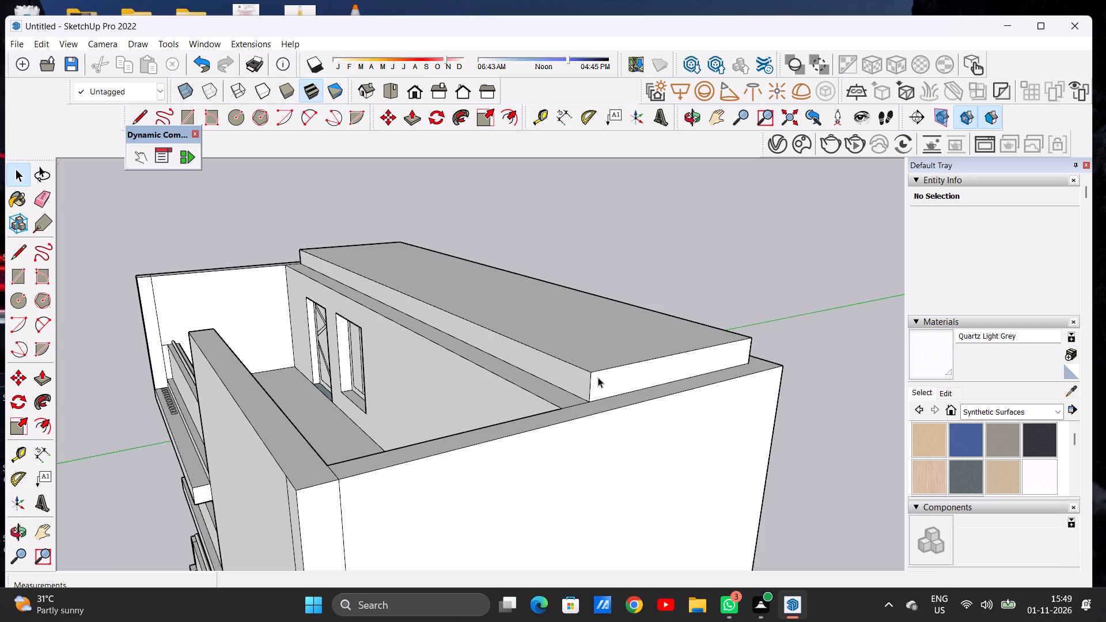
Extend the roof slab's balcony-facing side about 11' 9 3/8" over the front space, up to the inner corner of the front wall.
{"action": "key", "text": "p"}
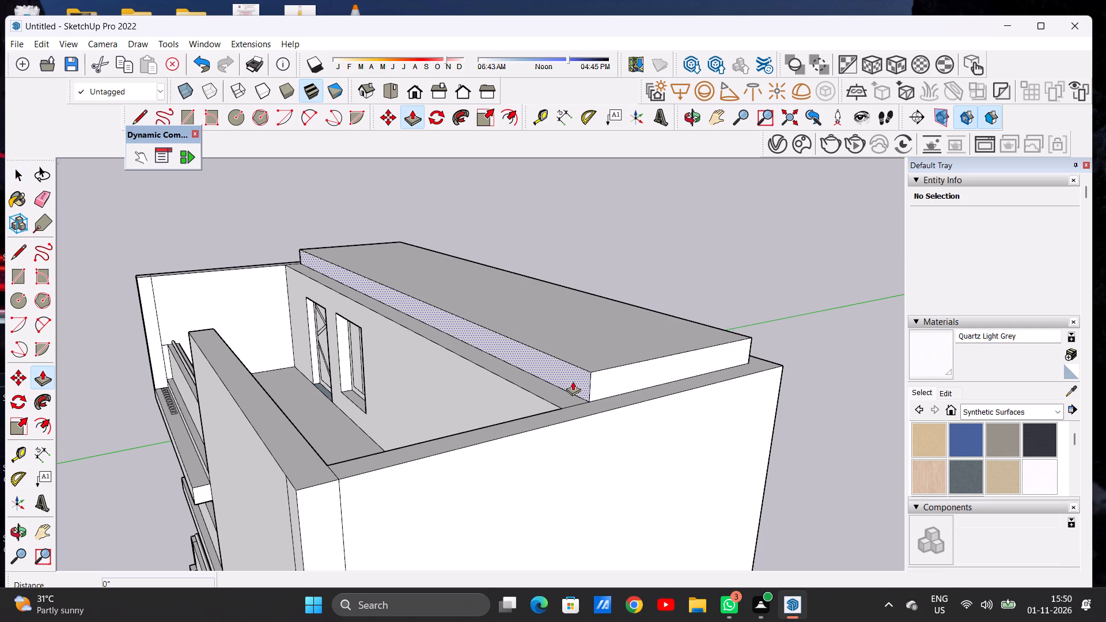
{"action": "left_click", "coordinate": [573, 381]}
{"action": "left_click", "coordinate": [338, 490]}
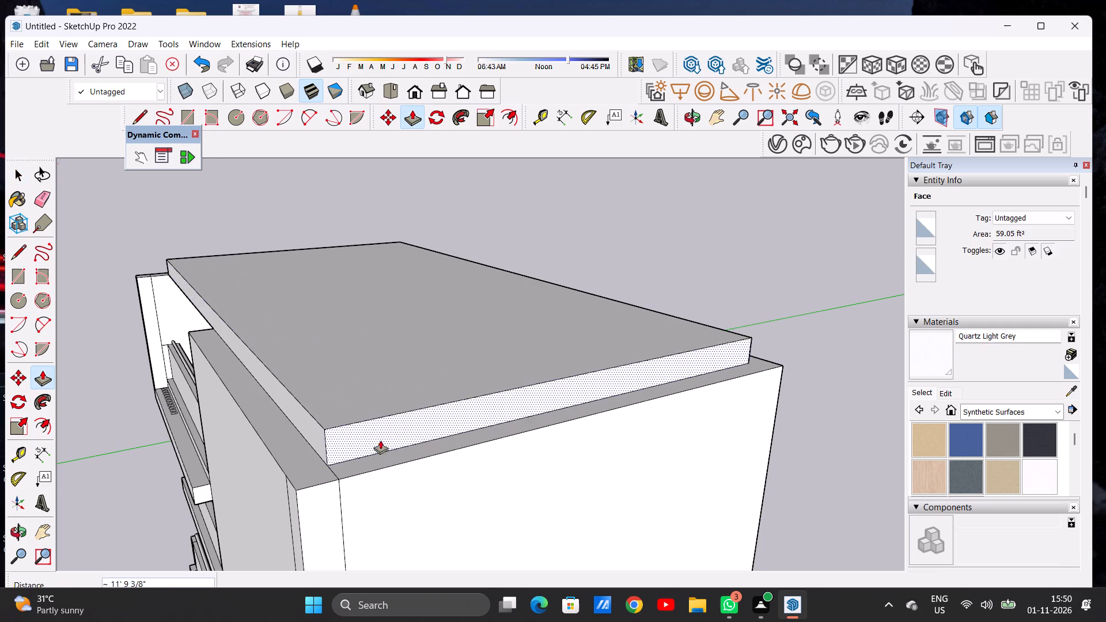
{"action": "scroll", "coordinate": [426, 393], "scroll_direction": "down", "scroll_amount": 15}
{"action": "middle_click_drag", "start_coordinate": [359, 391], "coordinate": [588, 349]}
{"action": "middle_click_drag", "start_coordinate": [355, 384], "coordinate": [439, 385]}
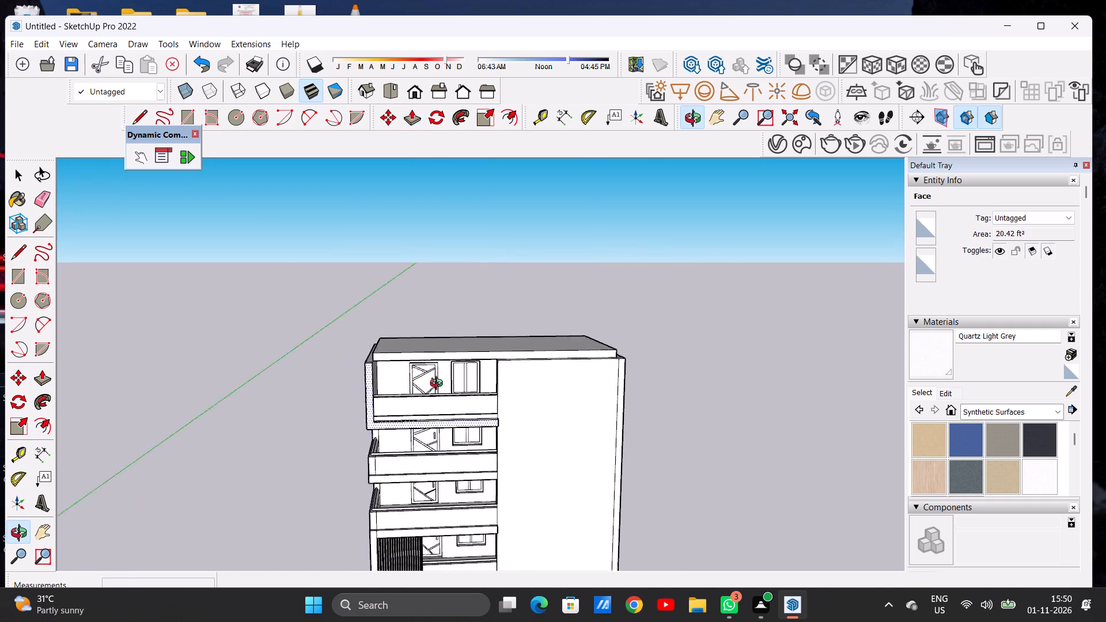
{"action": "middle_click_drag", "start_coordinate": [439, 385], "coordinate": [330, 408]}
{"action": "key", "text": "space"}
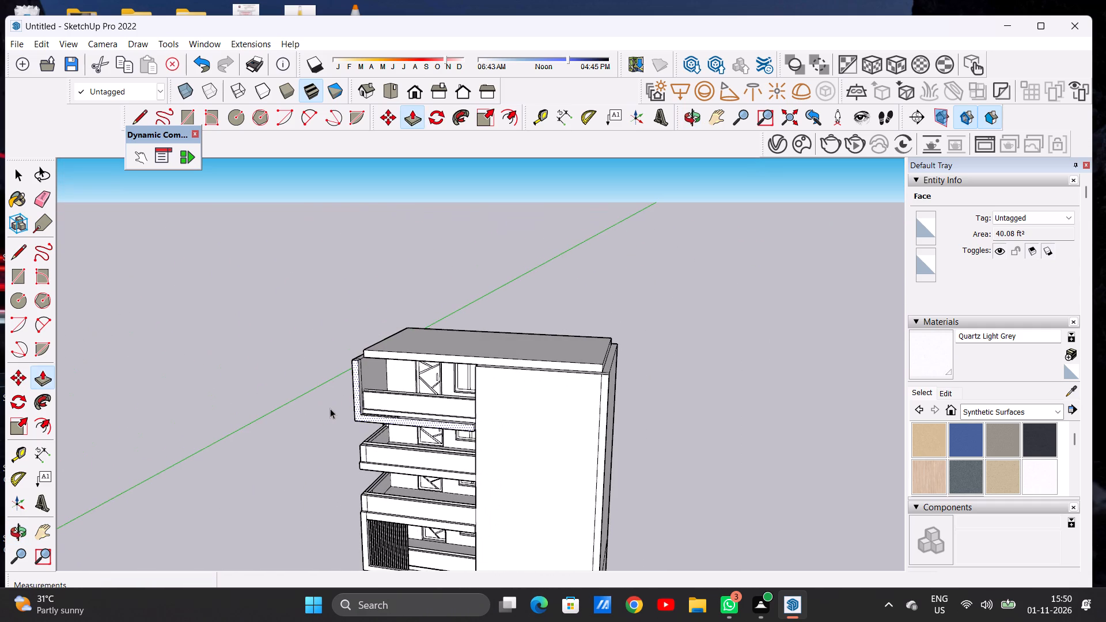
{"action": "scroll", "coordinate": [474, 374], "scroll_direction": "up", "scroll_amount": 15}
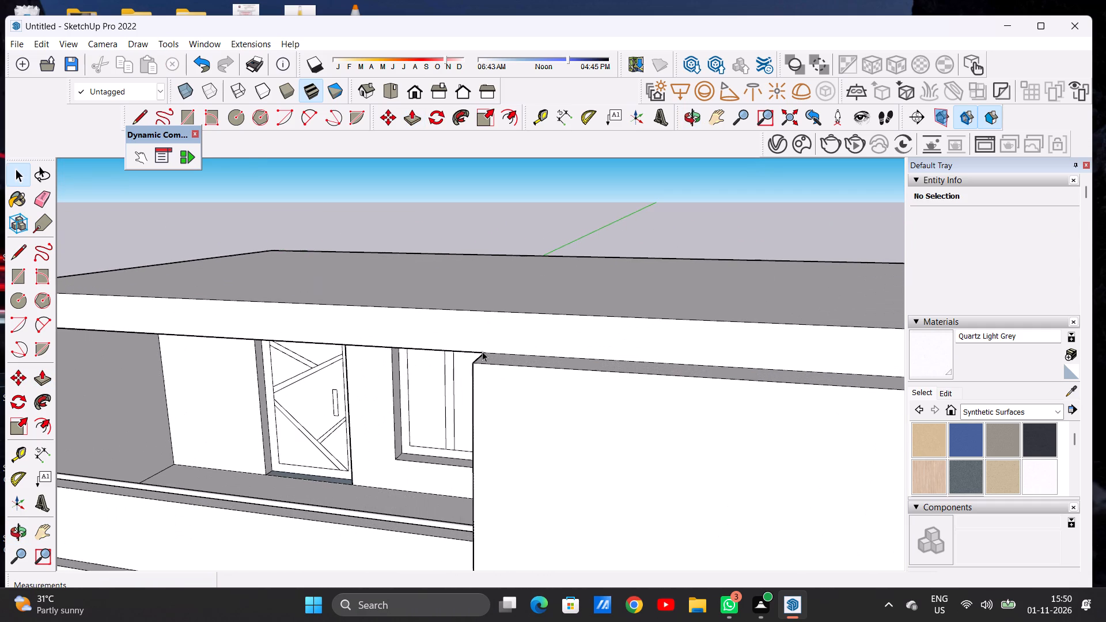
Split the roof slab's front face vertically at the front wall's inner corner and extend the balcony part about 1' 5 1/4" to the outer corner.
{"action": "key", "text": "l"}
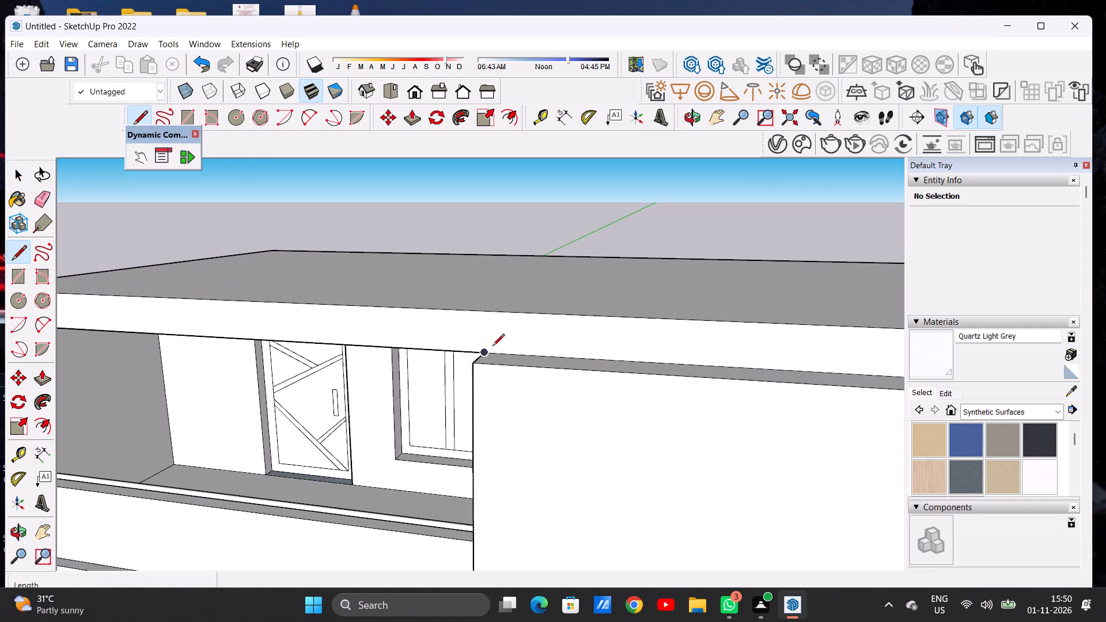
{"action": "left_click", "coordinate": [487, 350]}
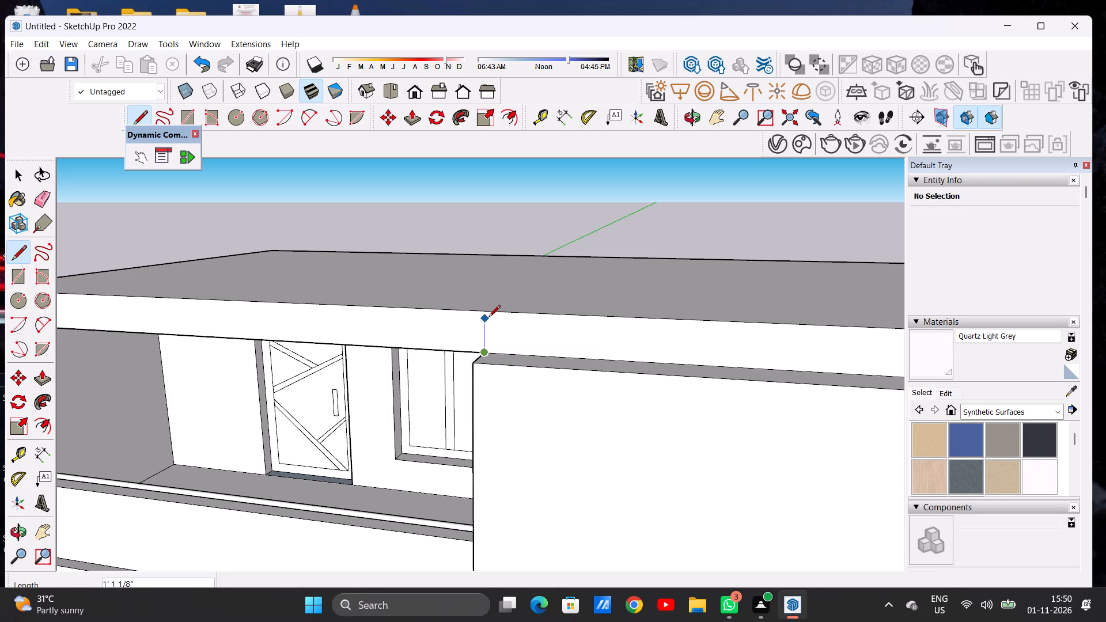
{"action": "left_click", "coordinate": [489, 313]}
{"action": "key", "text": "space"}
{"action": "type", "text": "P"}
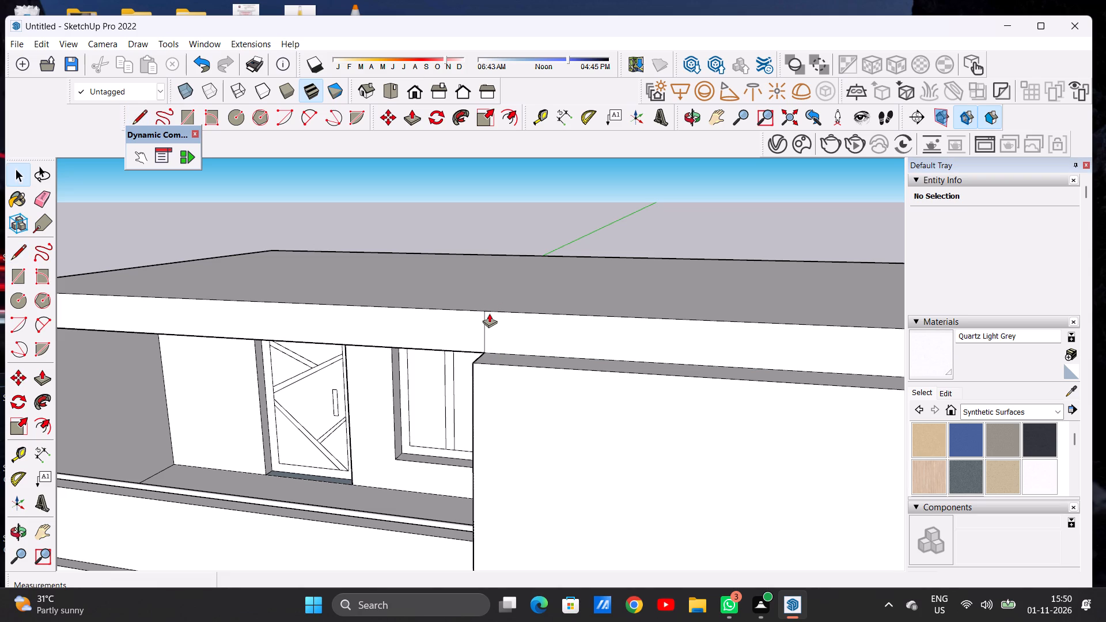
{"action": "left_click", "coordinate": [461, 339]}
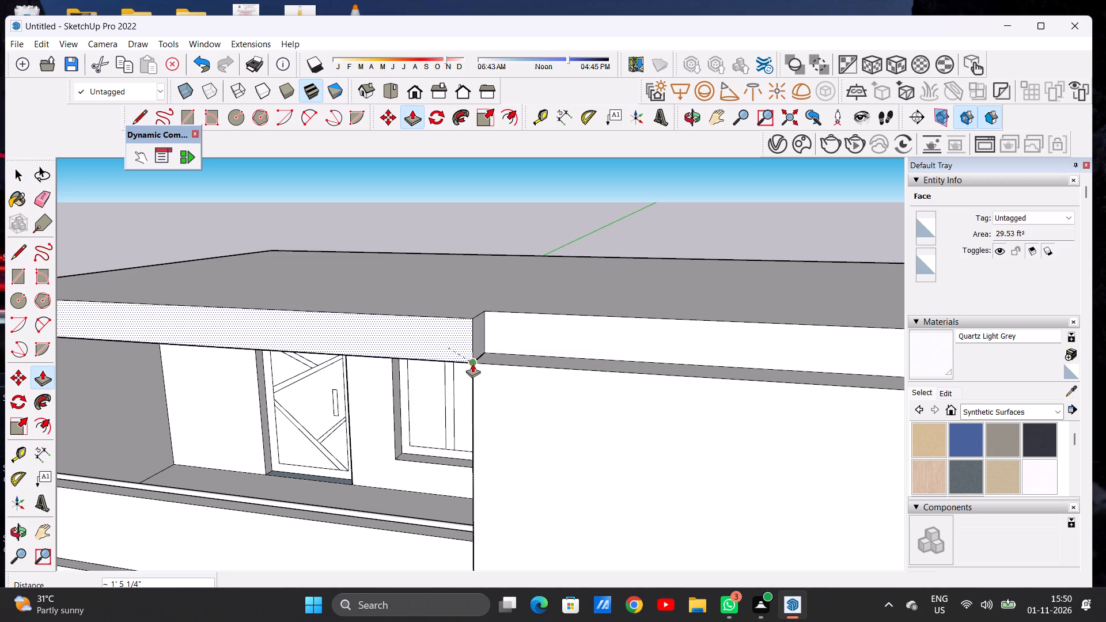
{"action": "left_click", "coordinate": [472, 363]}
Examine the roof slab's edges against the front wall and the top-floor balcony from several angles.
{"action": "scroll", "coordinate": [512, 350], "scroll_direction": "down", "scroll_amount": 14}
{"action": "middle_click_drag", "start_coordinate": [366, 356], "coordinate": [517, 358]}
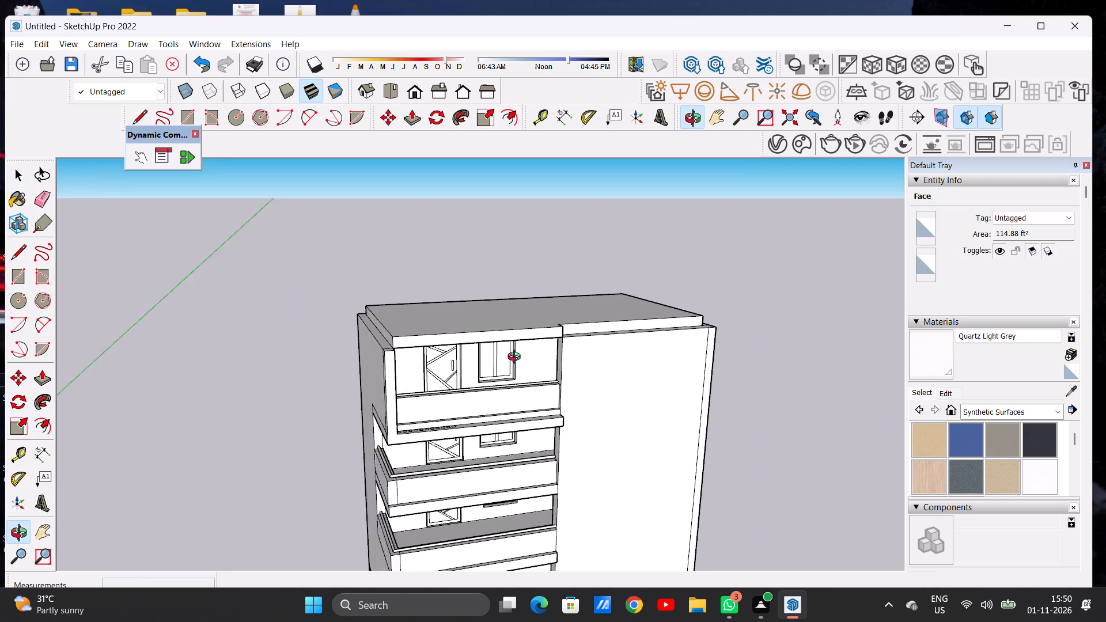
{"action": "middle_click_drag", "start_coordinate": [517, 358], "coordinate": [554, 381]}
{"action": "key", "text": "space"}
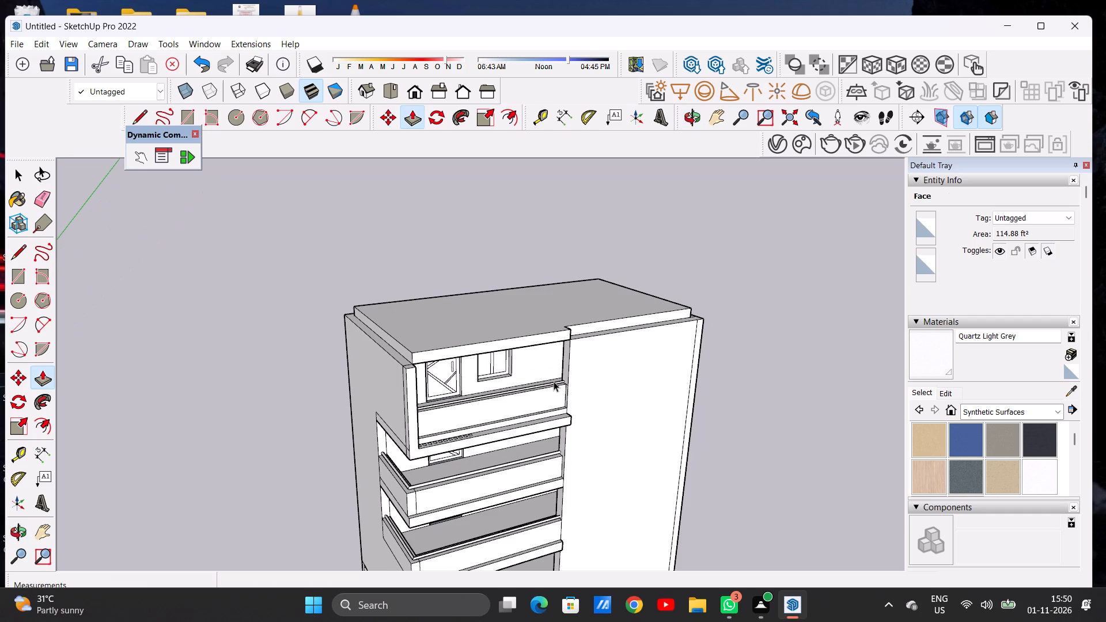
{"action": "scroll", "coordinate": [392, 360], "scroll_direction": "up", "scroll_amount": 8}
{"action": "middle_click_drag", "start_coordinate": [483, 367], "coordinate": [362, 352]}
{"action": "scroll", "coordinate": [362, 352], "scroll_direction": "down", "scroll_amount": 3}
{"action": "middle_click_drag", "start_coordinate": [359, 352], "coordinate": [229, 359]}
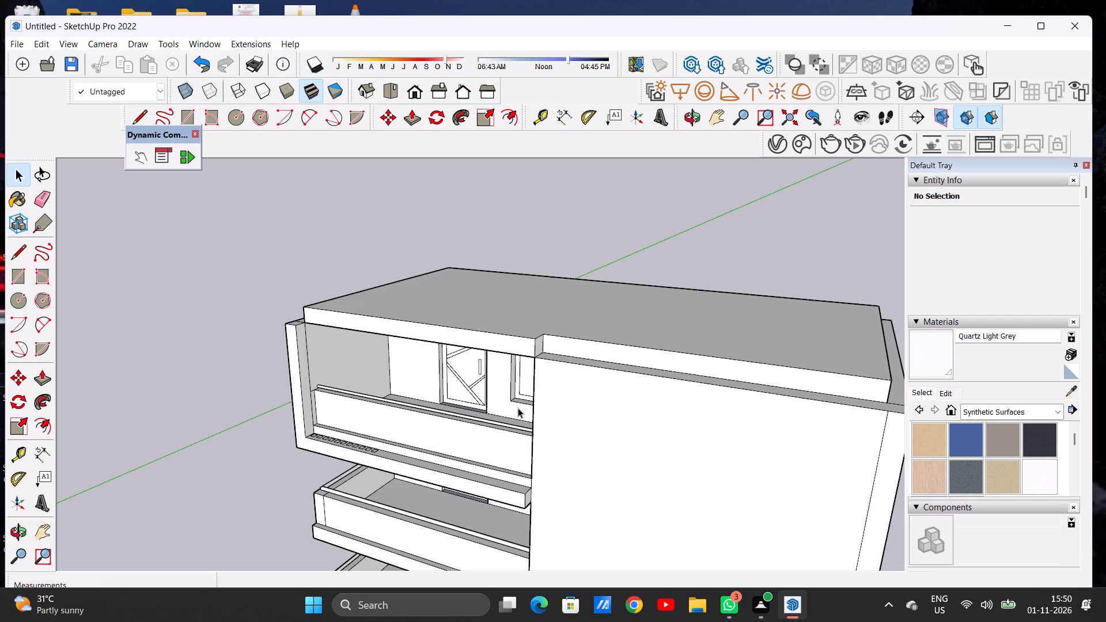
{"action": "middle_click_drag", "start_coordinate": [535, 398], "coordinate": [636, 359]}
{"action": "scroll", "coordinate": [391, 396], "scroll_direction": "down", "scroll_amount": 6}
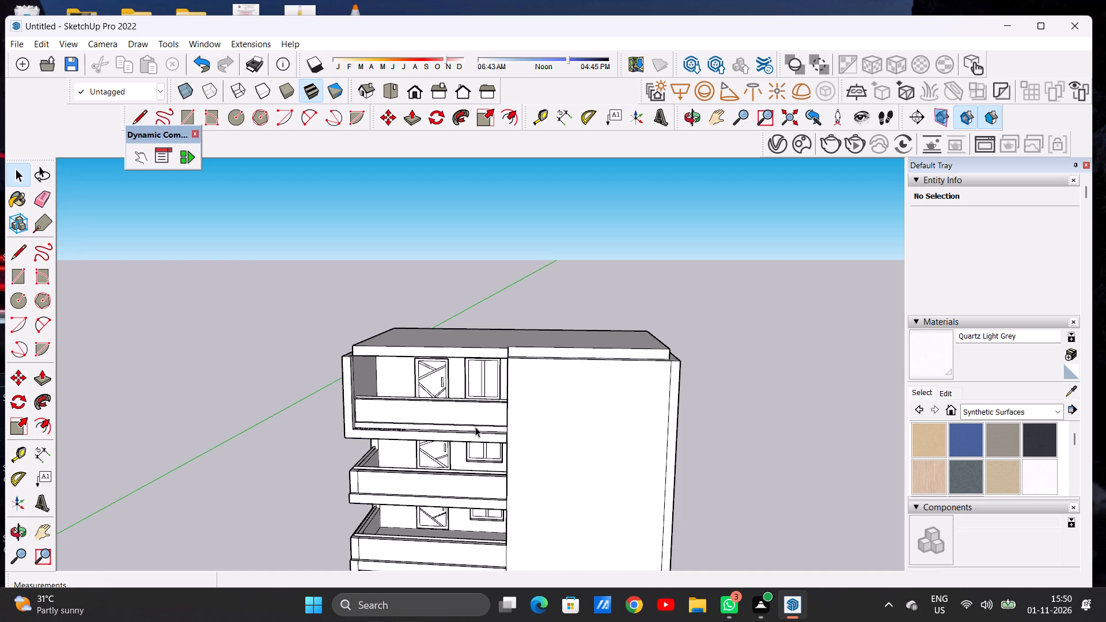
{"action": "scroll", "coordinate": [510, 358], "scroll_direction": "up", "scroll_amount": 7}
{"action": "middle_click_drag", "start_coordinate": [525, 372], "coordinate": [480, 389]}
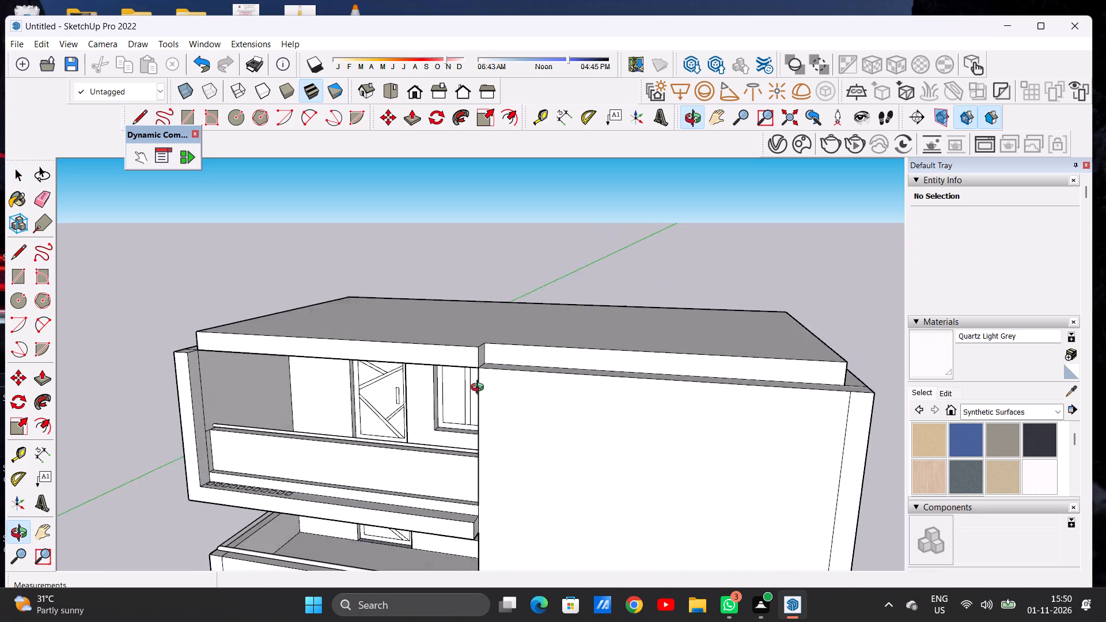
{"action": "middle_click_drag", "start_coordinate": [480, 389], "coordinate": [482, 399]}
{"action": "scroll", "coordinate": [493, 368], "scroll_direction": "up", "scroll_amount": 8}
{"action": "scroll", "coordinate": [490, 367], "scroll_direction": "down", "scroll_amount": 16}
{"action": "scroll", "coordinate": [486, 368], "scroll_direction": "up", "scroll_amount": 1}
{"action": "scroll", "coordinate": [486, 368], "scroll_direction": "down", "scroll_amount": 2}
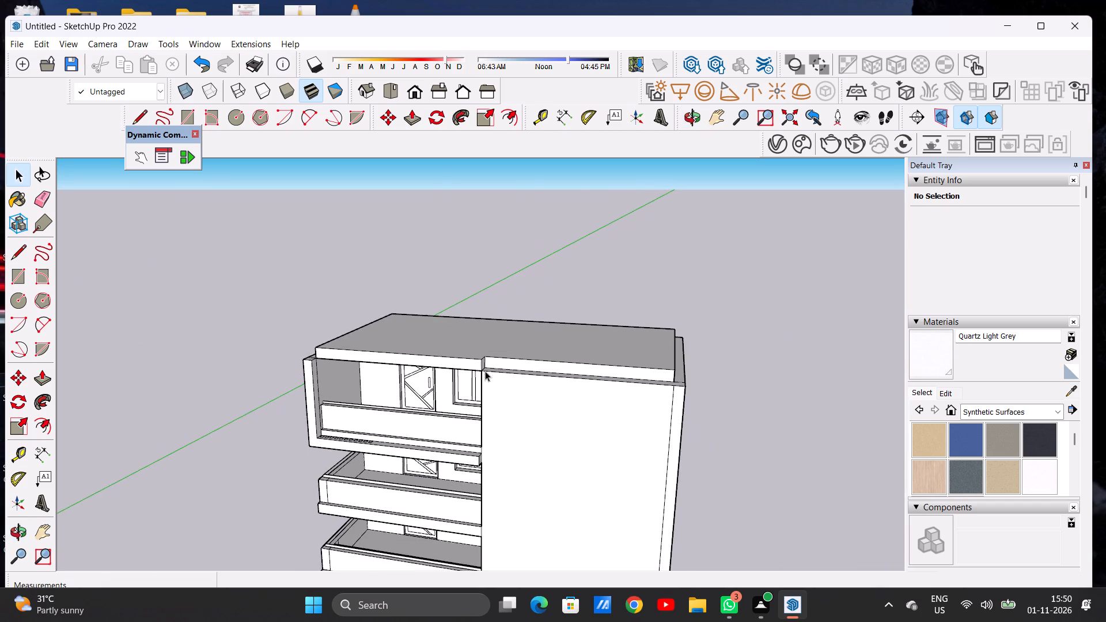
Extend the balcony part of the roof slab's front face forward to line up with the side wall's front edge.
{"action": "middle_click_drag", "start_coordinate": [386, 378], "coordinate": [320, 414]}
{"action": "scroll", "coordinate": [430, 391], "scroll_direction": "up", "scroll_amount": 2}
{"action": "scroll", "coordinate": [430, 391], "scroll_direction": "down", "scroll_amount": 1}
{"action": "scroll", "coordinate": [430, 391], "scroll_direction": "up", "scroll_amount": 1}
{"action": "scroll", "coordinate": [430, 391], "scroll_direction": "down", "scroll_amount": 1}
{"action": "scroll", "coordinate": [430, 391], "scroll_direction": "up", "scroll_amount": 3}
{"action": "key", "text": "p"}
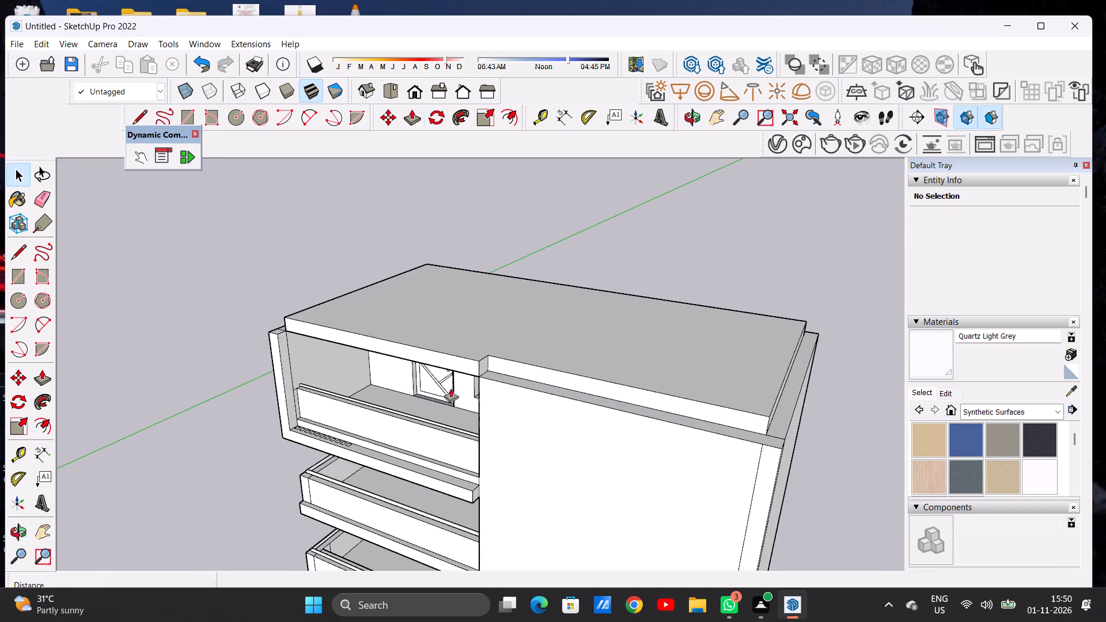
{"action": "scroll", "coordinate": [467, 384], "scroll_direction": "up", "scroll_amount": 4}
{"action": "scroll", "coordinate": [468, 383], "scroll_direction": "down", "scroll_amount": 1}
{"action": "scroll", "coordinate": [468, 383], "scroll_direction": "up", "scroll_amount": 2}
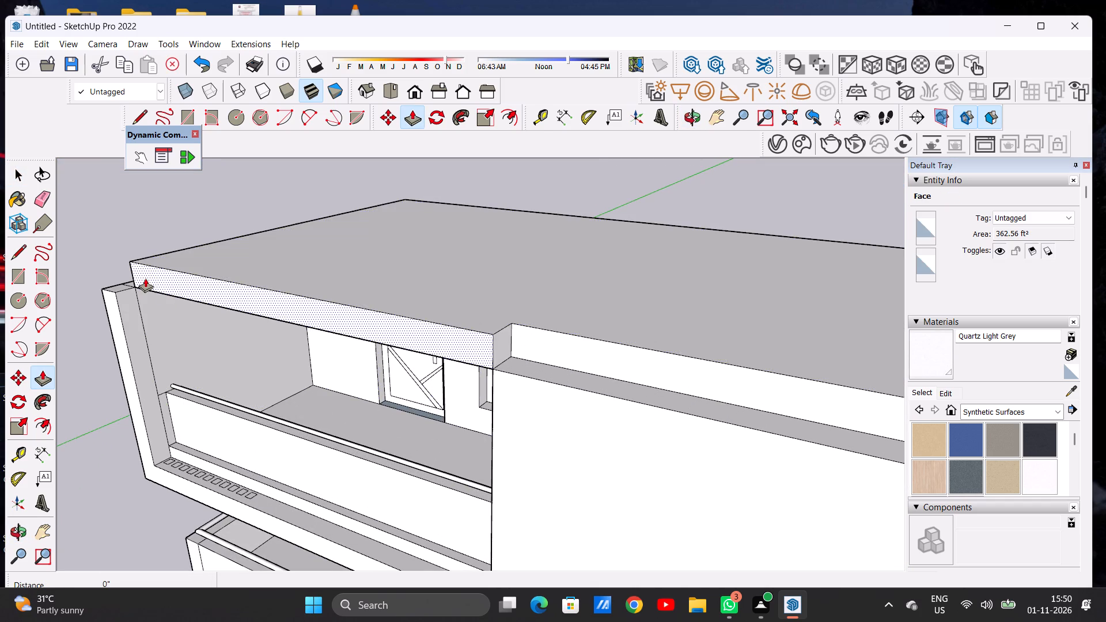
{"action": "middle_click_drag", "start_coordinate": [157, 278], "coordinate": [263, 266]}
{"action": "scroll", "coordinate": [238, 285], "scroll_direction": "down", "scroll_amount": 6}
{"action": "scroll", "coordinate": [196, 292], "scroll_direction": "up", "scroll_amount": 11}
{"action": "left_click", "coordinate": [181, 306]}
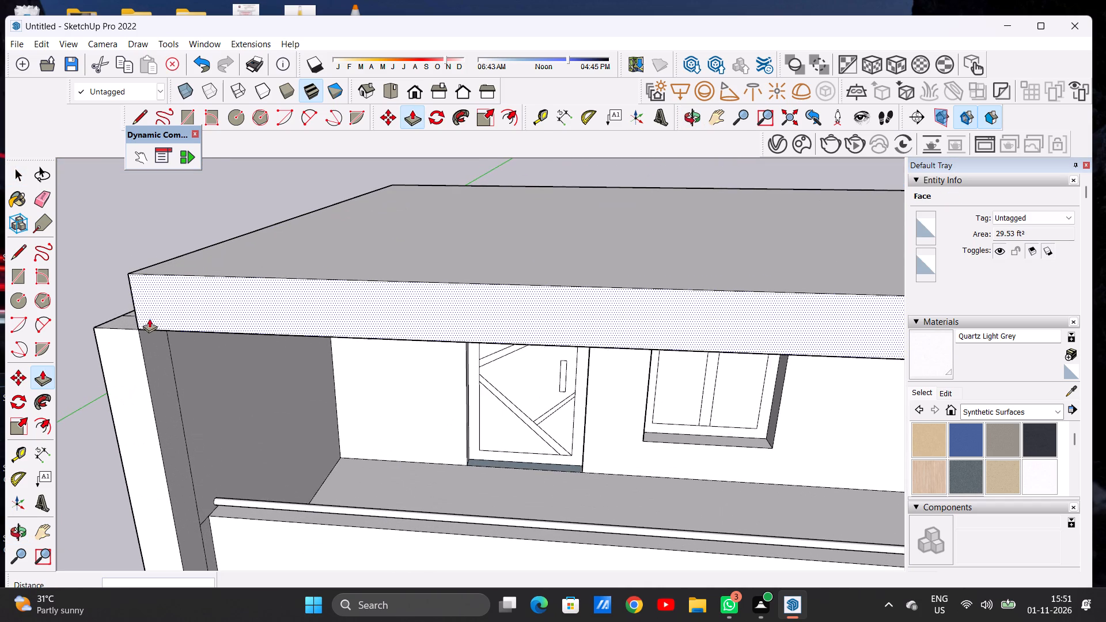
{"action": "left_click", "coordinate": [149, 361]}
{"action": "key", "text": "space"}
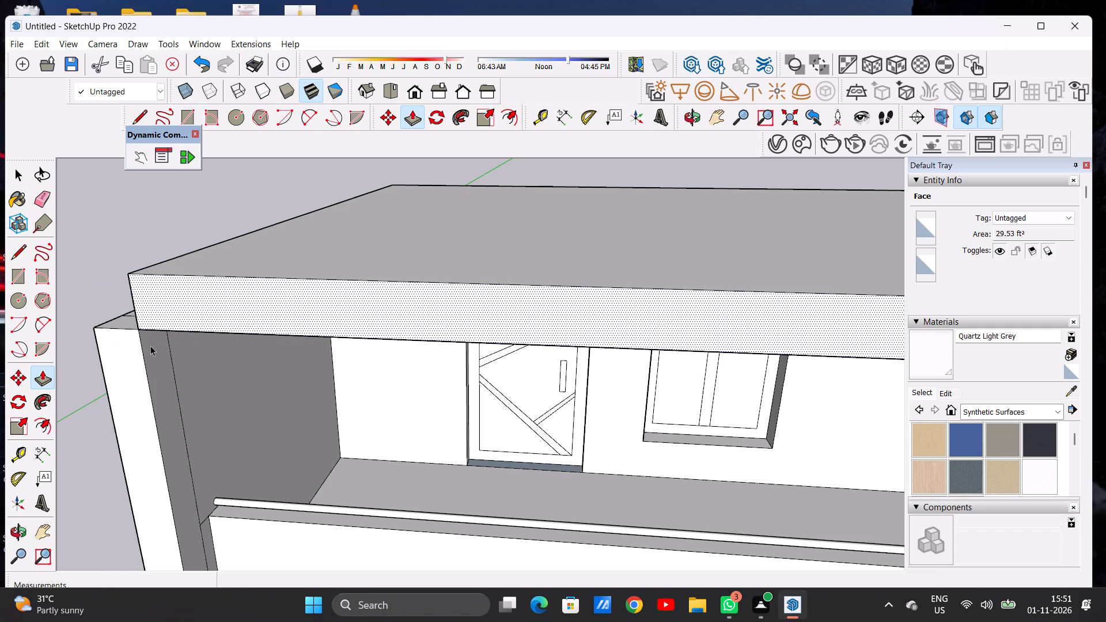
Examine the whole building and its front view to compare the roof slab with the balconies and walls below.
{"action": "middle_click_drag", "start_coordinate": [156, 325], "coordinate": [97, 317]}
{"action": "scroll", "coordinate": [199, 328], "scroll_direction": "down", "scroll_amount": 19}
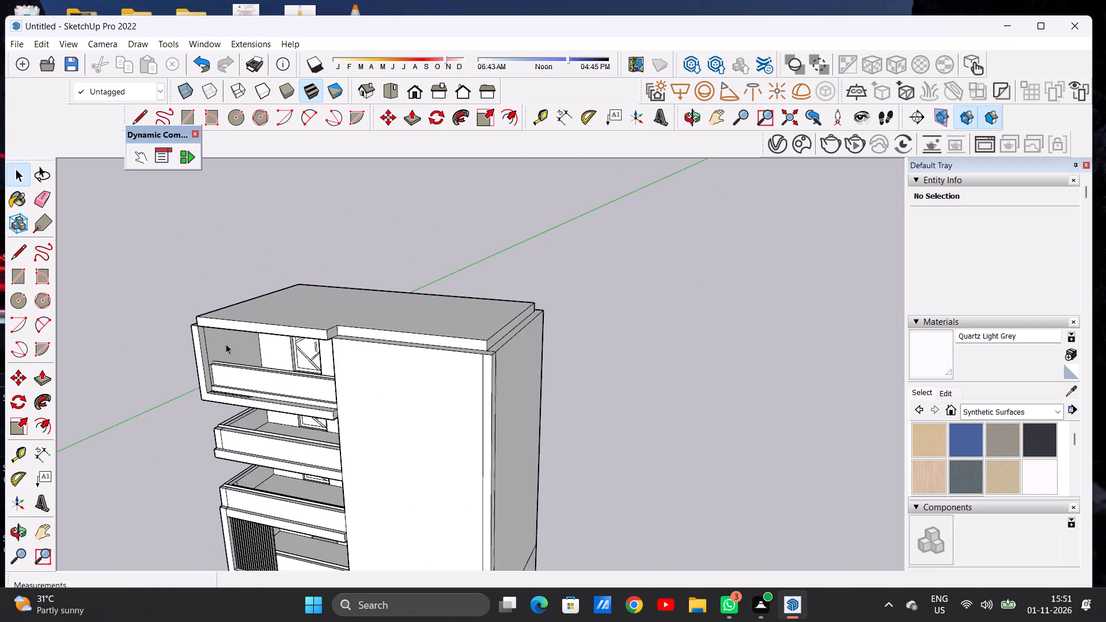
{"action": "middle_click_drag", "start_coordinate": [226, 344], "coordinate": [276, 325]}
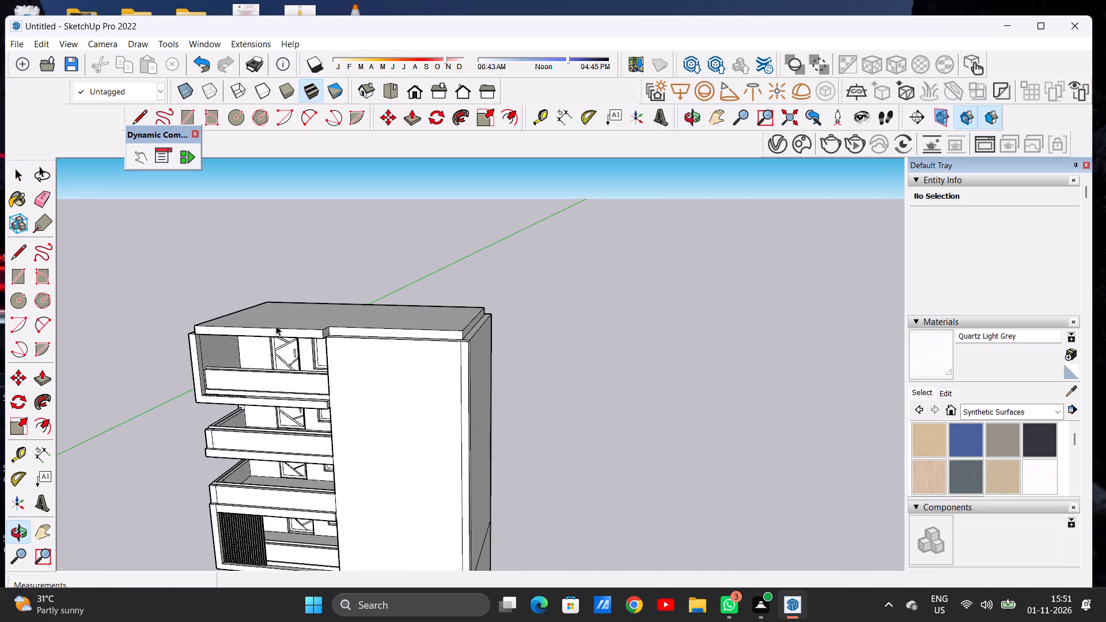
{"action": "scroll", "coordinate": [306, 324], "scroll_direction": "down", "scroll_amount": 7}
{"action": "middle_click_drag", "start_coordinate": [352, 337], "coordinate": [406, 338]}
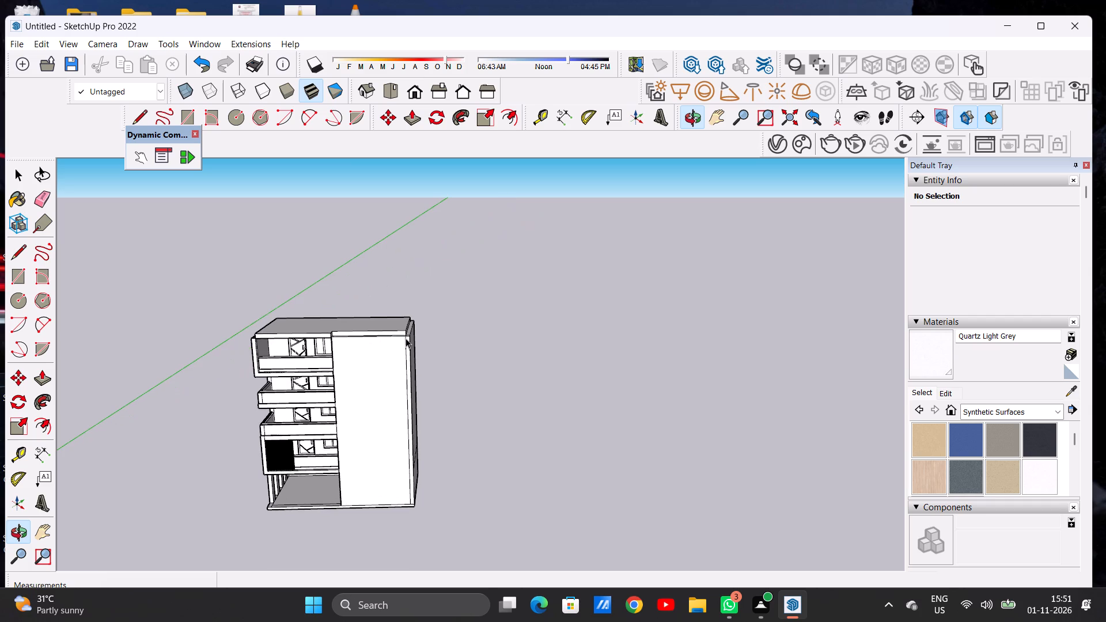
{"action": "scroll", "coordinate": [334, 336], "scroll_direction": "down", "scroll_amount": 5}
{"action": "middle_click_drag", "start_coordinate": [333, 340], "coordinate": [345, 332]}
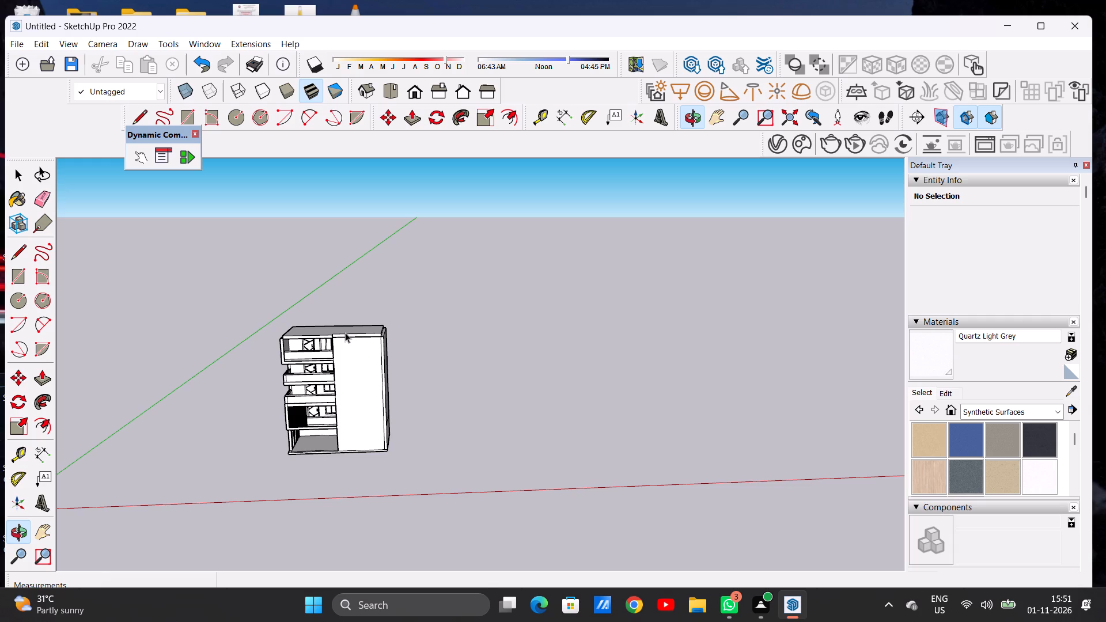
{"action": "scroll", "coordinate": [321, 323], "scroll_direction": "down", "scroll_amount": 6}
{"action": "middle_click_drag", "start_coordinate": [350, 358], "coordinate": [337, 340]}
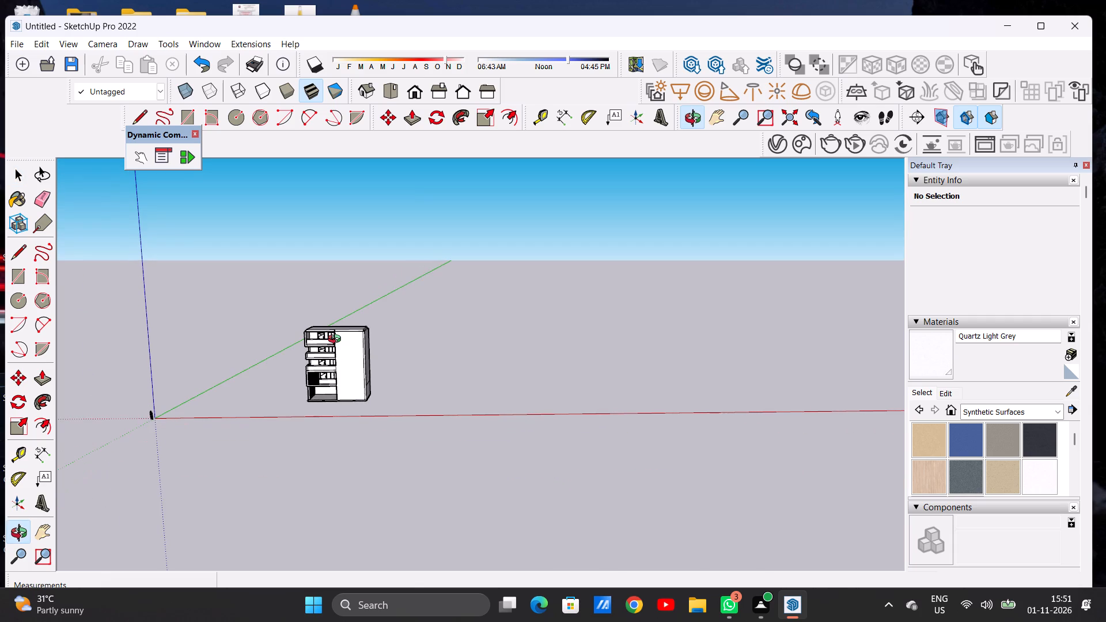
{"action": "middle_click_drag", "start_coordinate": [337, 340], "coordinate": [344, 333]}
{"action": "scroll", "coordinate": [319, 339], "scroll_direction": "up", "scroll_amount": 18}
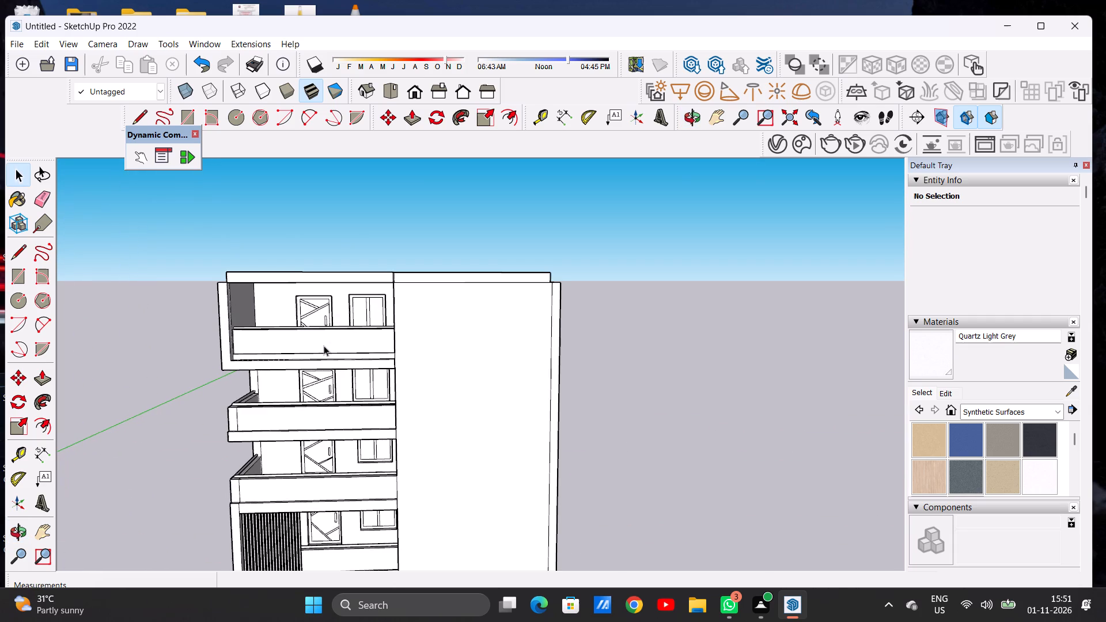
{"action": "scroll", "coordinate": [327, 346], "scroll_direction": "down", "scroll_amount": 6}
{"action": "middle_click_drag", "start_coordinate": [317, 358], "coordinate": [358, 337]}
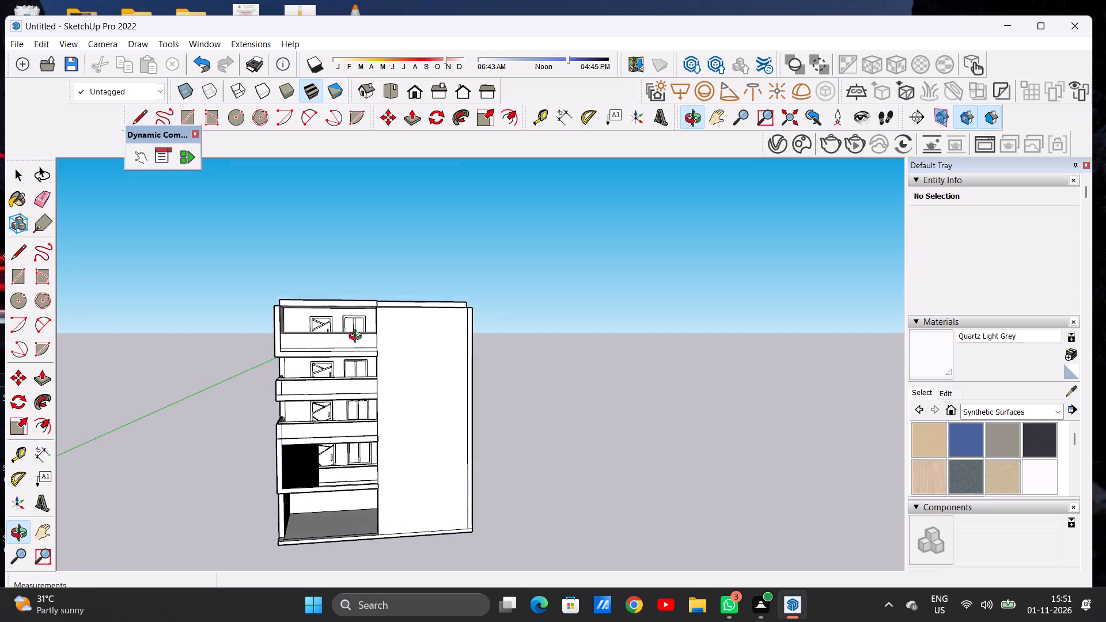
{"action": "middle_click_drag", "start_coordinate": [358, 337], "coordinate": [339, 359]}
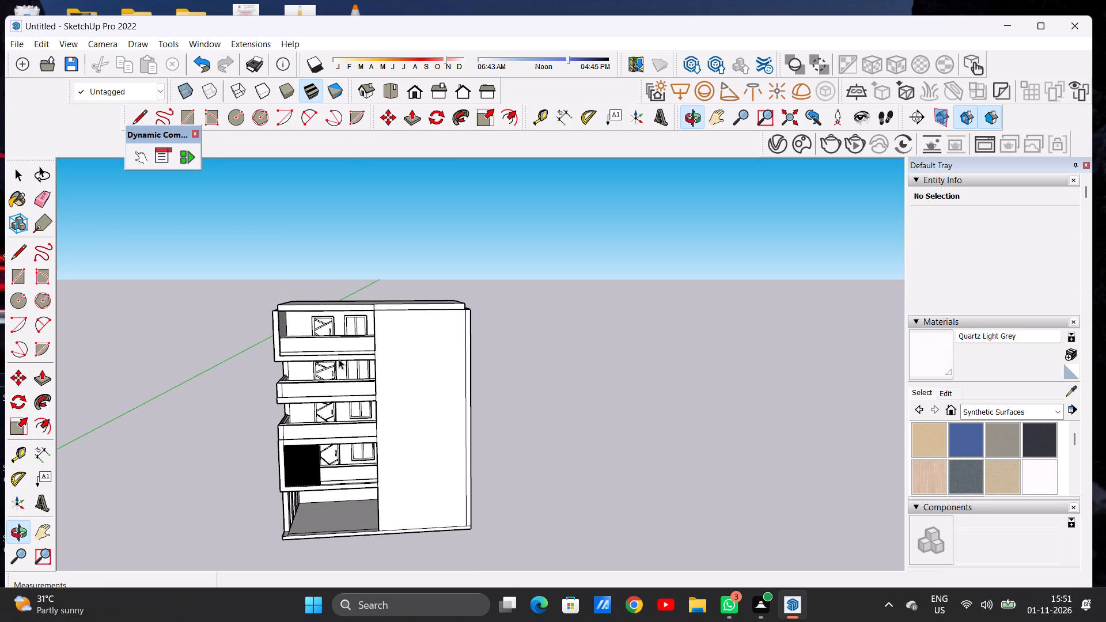
{"action": "scroll", "coordinate": [344, 297], "scroll_direction": "up", "scroll_amount": 12}
{"action": "scroll", "coordinate": [292, 329], "scroll_direction": "down", "scroll_amount": 1}
{"action": "scroll", "coordinate": [292, 329], "scroll_direction": "up", "scroll_amount": 3}
{"action": "middle_click_drag", "start_coordinate": [116, 343], "coordinate": [194, 345]}
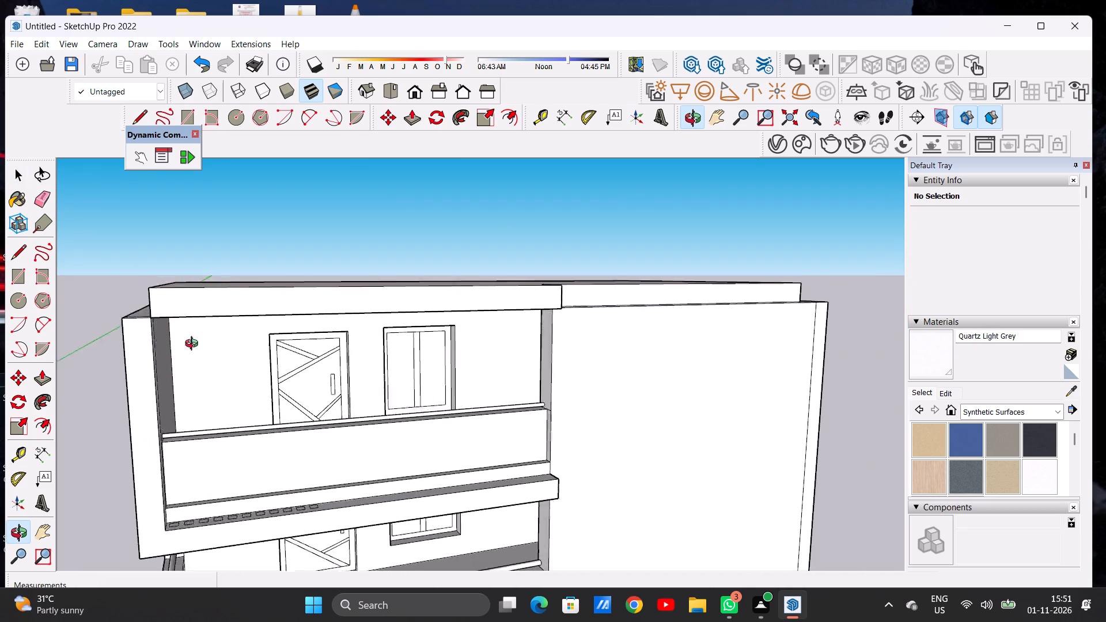
{"action": "middle_click_drag", "start_coordinate": [194, 345], "coordinate": [174, 347]}
{"action": "scroll", "coordinate": [237, 340], "scroll_direction": "down", "scroll_amount": 7}
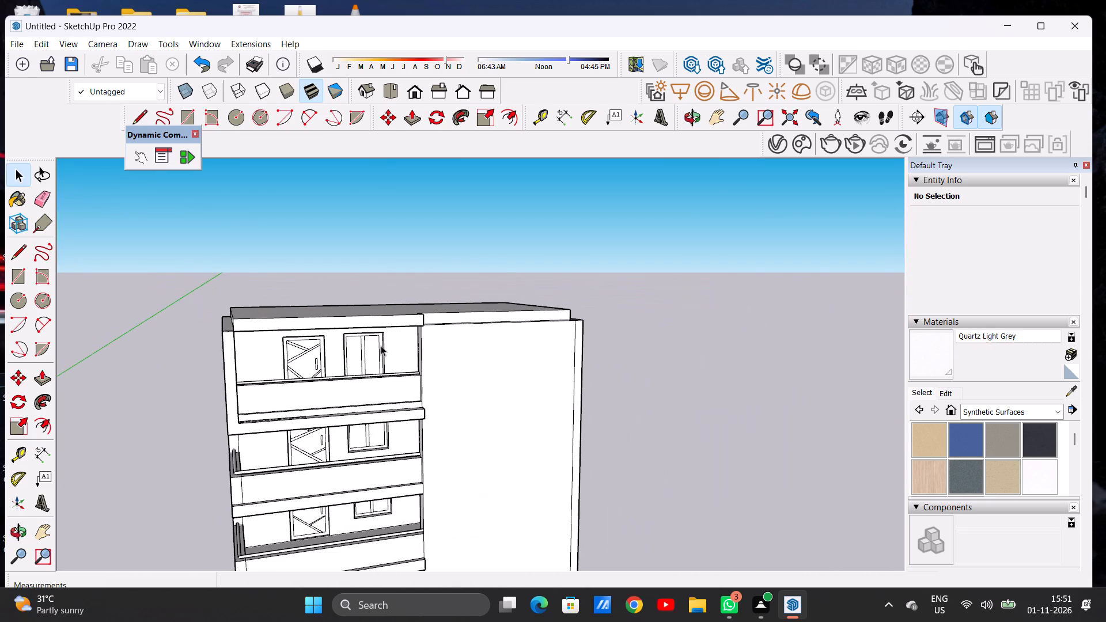
{"action": "middle_click_drag", "start_coordinate": [427, 349], "coordinate": [374, 327]}
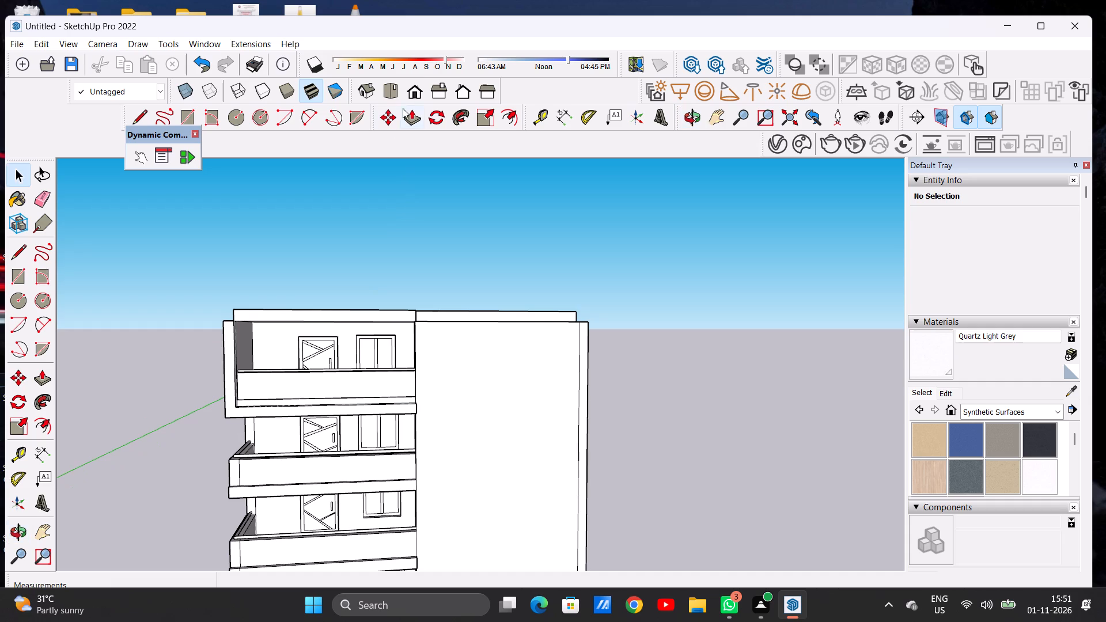
{"action": "left_click", "coordinate": [407, 98]}
{"action": "scroll", "coordinate": [416, 328], "scroll_direction": "down", "scroll_amount": 4}
{"action": "scroll", "coordinate": [414, 285], "scroll_direction": "up", "scroll_amount": 6}
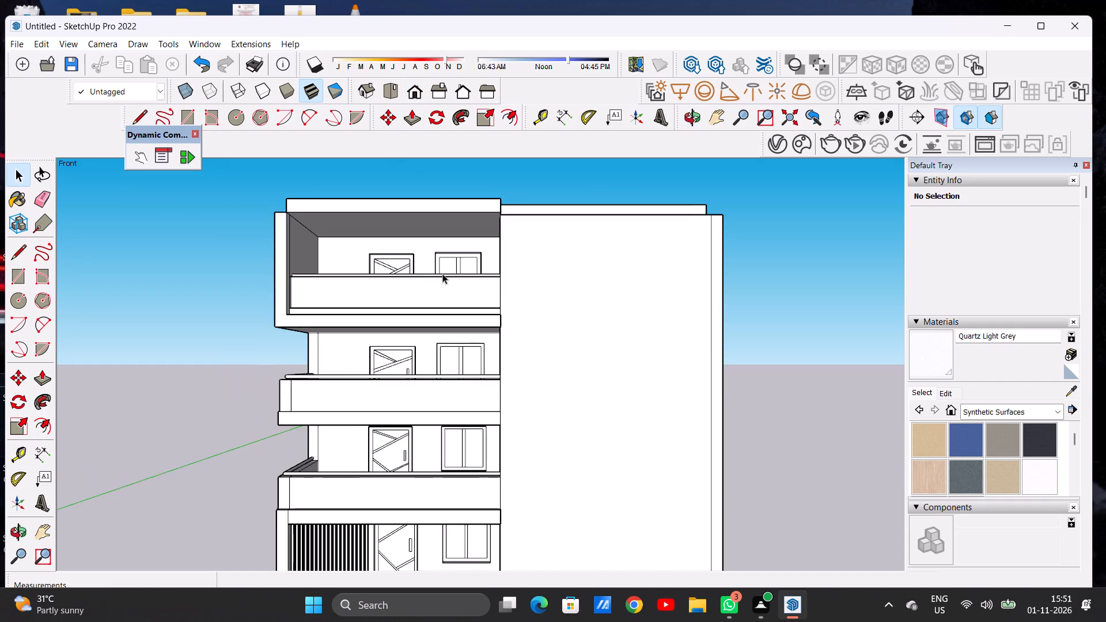
{"action": "middle_click_drag", "start_coordinate": [445, 285], "coordinate": [448, 319]}
{"action": "scroll", "coordinate": [407, 311], "scroll_direction": "down", "scroll_amount": 1}
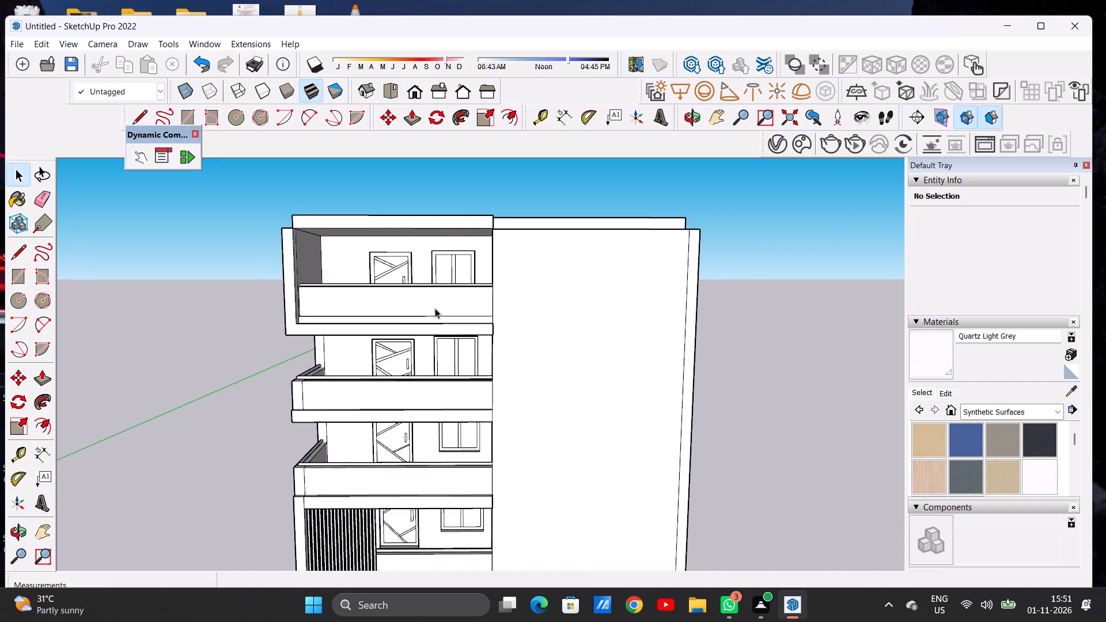
{"action": "scroll", "coordinate": [518, 266], "scroll_direction": "down", "scroll_amount": 1}
{"action": "scroll", "coordinate": [520, 263], "scroll_direction": "up", "scroll_amount": 4}
Divide the slab's projecting end face at the front wall corner with a vertical line and extend the outer part sideways across the wall.
{"action": "middle_click_drag", "start_coordinate": [519, 289], "coordinate": [344, 336]}
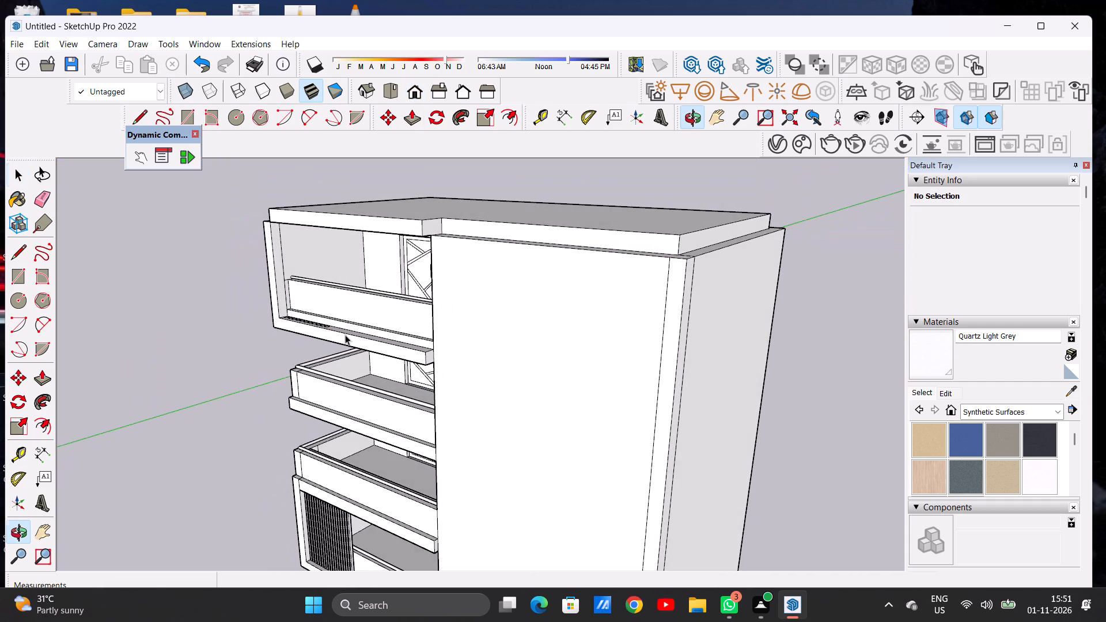
{"action": "scroll", "coordinate": [442, 231], "scroll_direction": "up", "scroll_amount": 6}
{"action": "middle_click_drag", "start_coordinate": [432, 231], "coordinate": [418, 270]}
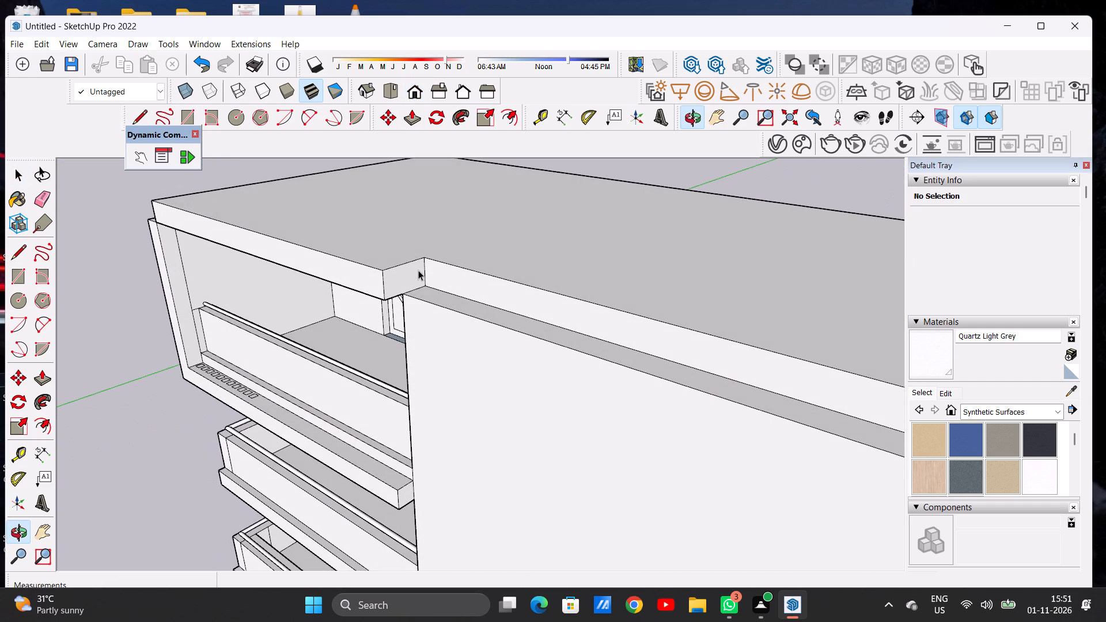
{"action": "key", "text": "l"}
{"action": "scroll", "coordinate": [411, 269], "scroll_direction": "up", "scroll_amount": 5}
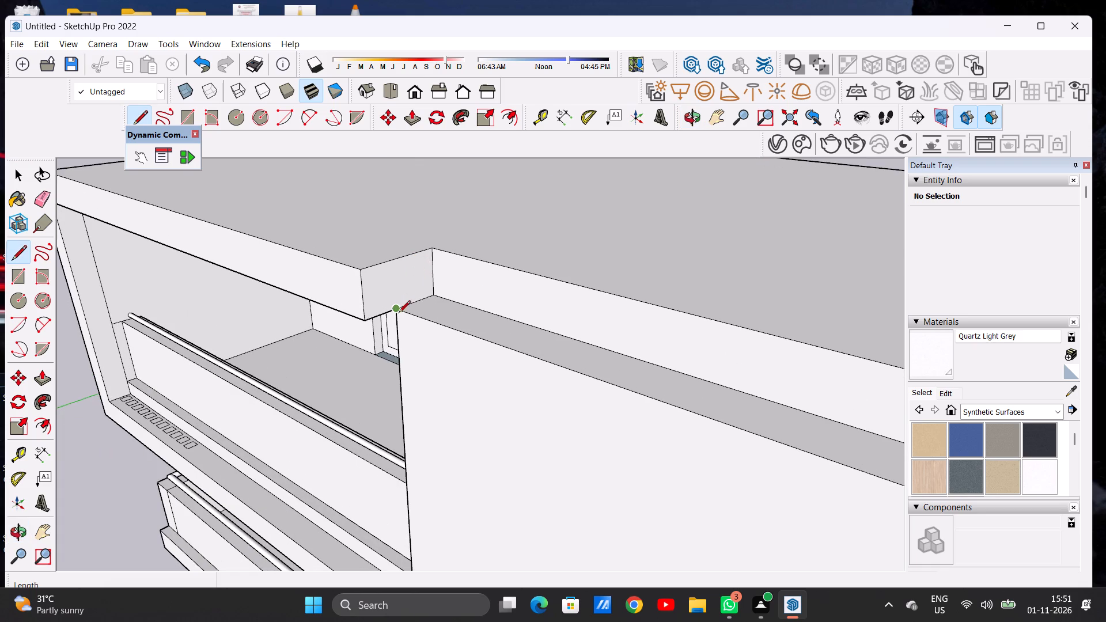
{"action": "left_click", "coordinate": [399, 313]}
{"action": "left_click", "coordinate": [390, 261]}
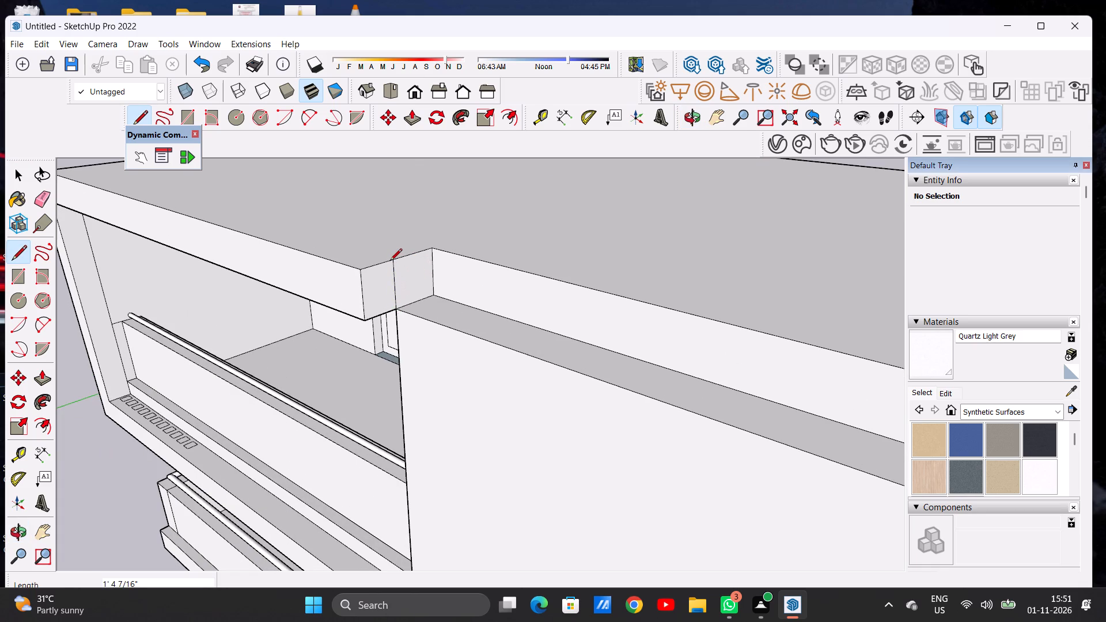
{"action": "key", "text": "space"}
{"action": "type", "text": "P"}
{"action": "left_click", "coordinate": [375, 292]}
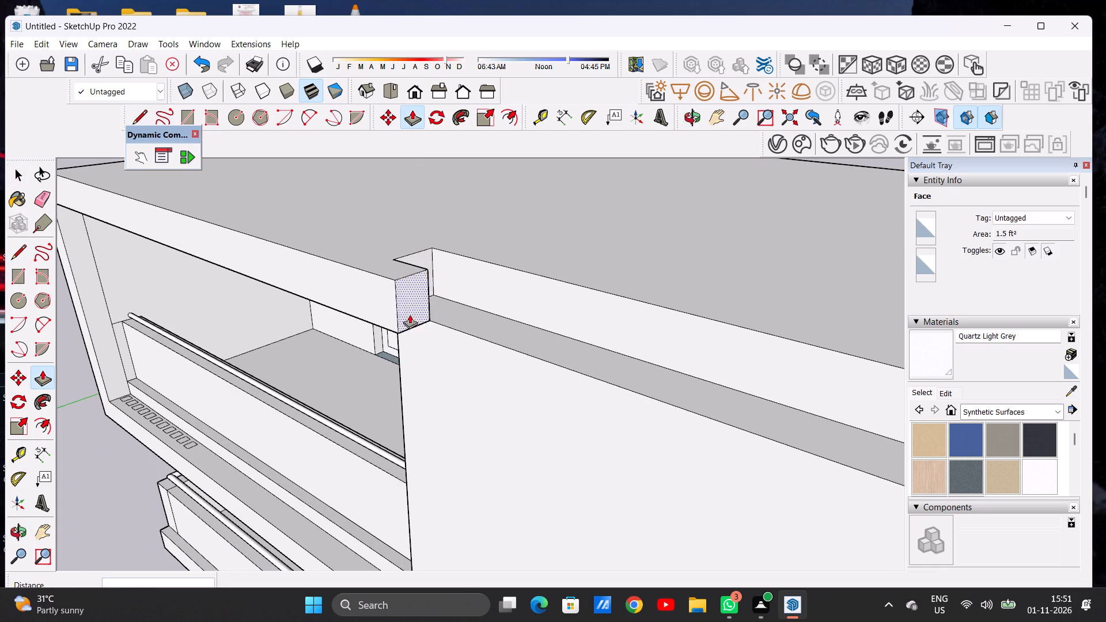
{"action": "left_click", "coordinate": [459, 347]}
{"action": "key", "text": "space"}
Extend the end face of the top balcony's front ledge sideways across the front wall, matching the projecting roof strip above.
{"action": "scroll", "coordinate": [415, 295], "scroll_direction": "down", "scroll_amount": 9}
{"action": "scroll", "coordinate": [420, 288], "scroll_direction": "up", "scroll_amount": 2}
{"action": "scroll", "coordinate": [432, 288], "scroll_direction": "down", "scroll_amount": 6}
{"action": "scroll", "coordinate": [419, 438], "scroll_direction": "up", "scroll_amount": 6}
{"action": "key", "text": "p"}
{"action": "scroll", "coordinate": [413, 421], "scroll_direction": "up", "scroll_amount": 4}
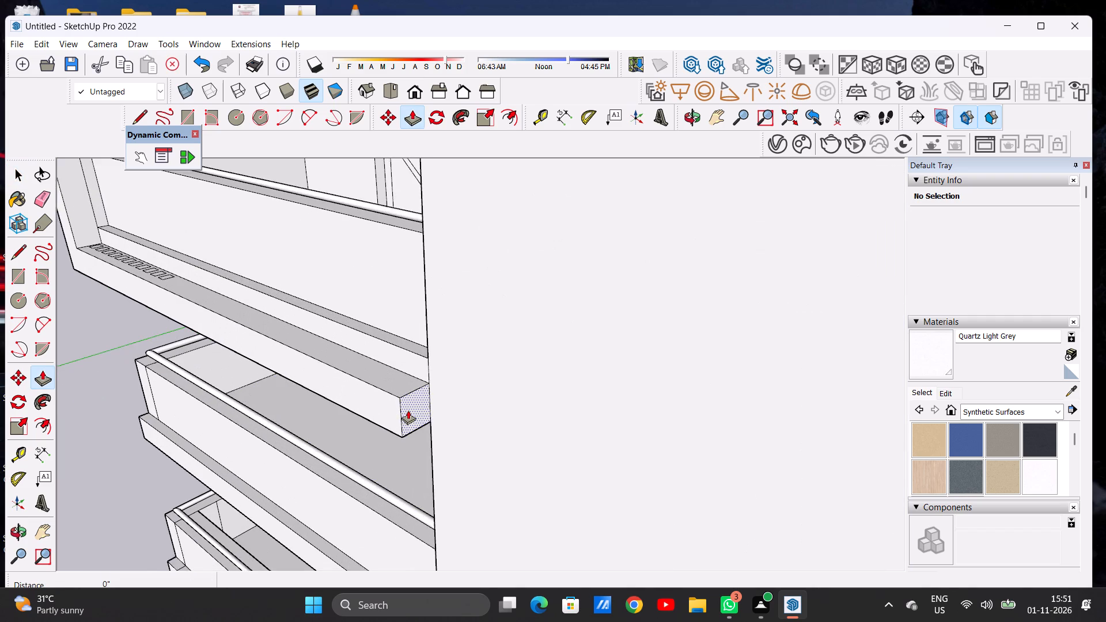
{"action": "left_click", "coordinate": [408, 409]}
{"action": "scroll", "coordinate": [460, 417], "scroll_direction": "down", "scroll_amount": 17}
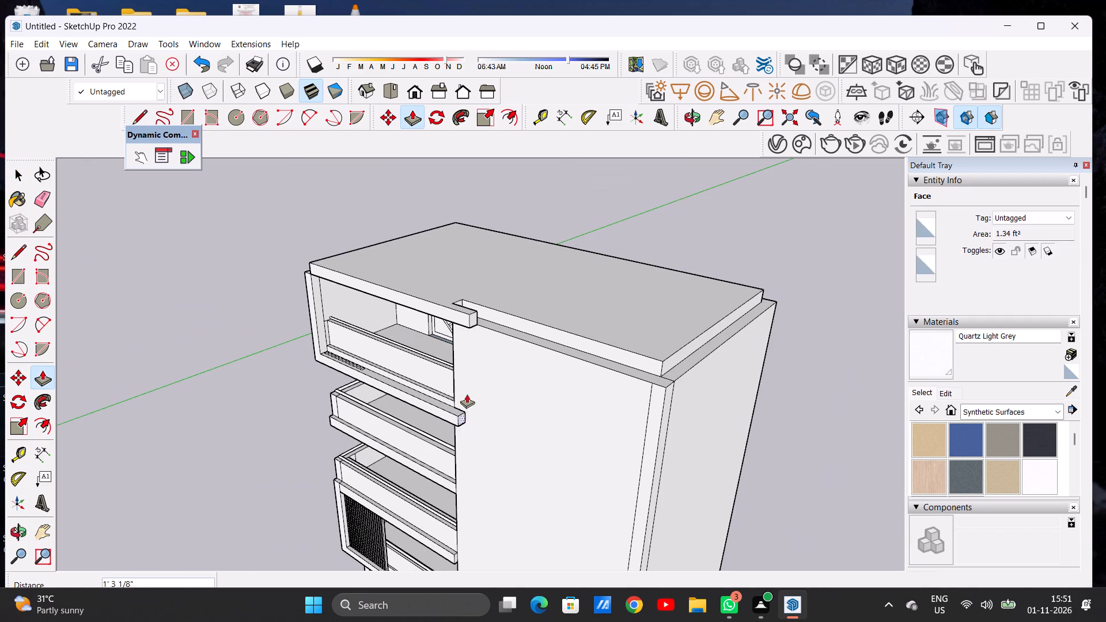
{"action": "left_click", "coordinate": [471, 329]}
{"action": "key", "text": "space"}
{"action": "scroll", "coordinate": [415, 369], "scroll_direction": "down", "scroll_amount": 9}
{"action": "middle_click_drag", "start_coordinate": [426, 395], "coordinate": [425, 394]}
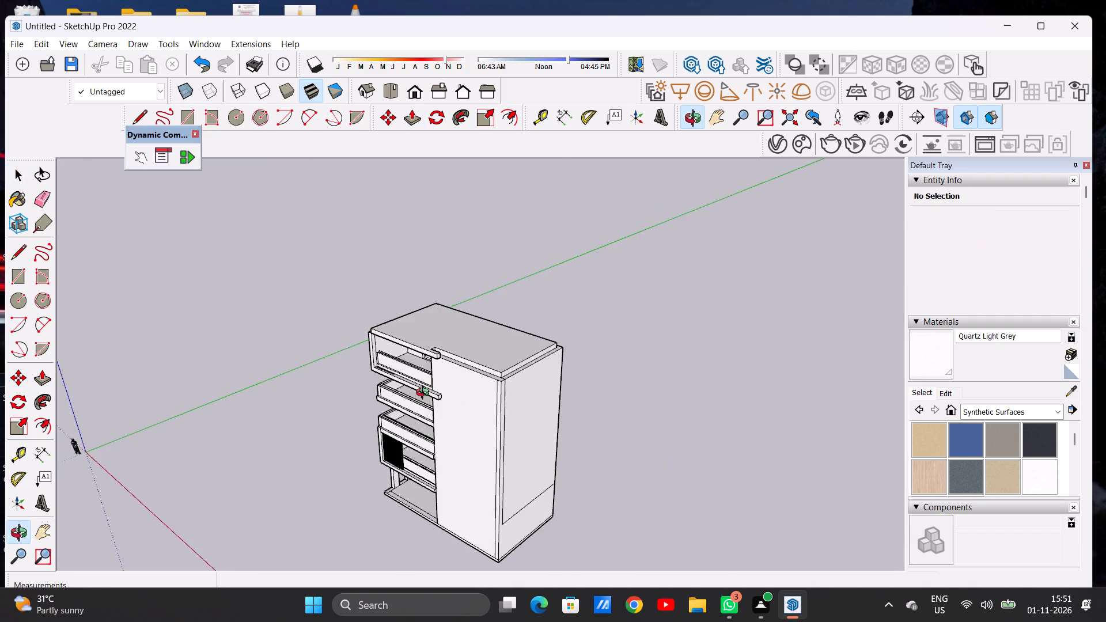
Push the end face of the roof slab's projecting strip back by about 4 5/8" on the front wall.
{"action": "middle_click_drag", "start_coordinate": [425, 394], "coordinate": [576, 342]}
{"action": "middle_click_drag", "start_coordinate": [468, 366], "coordinate": [507, 347]}
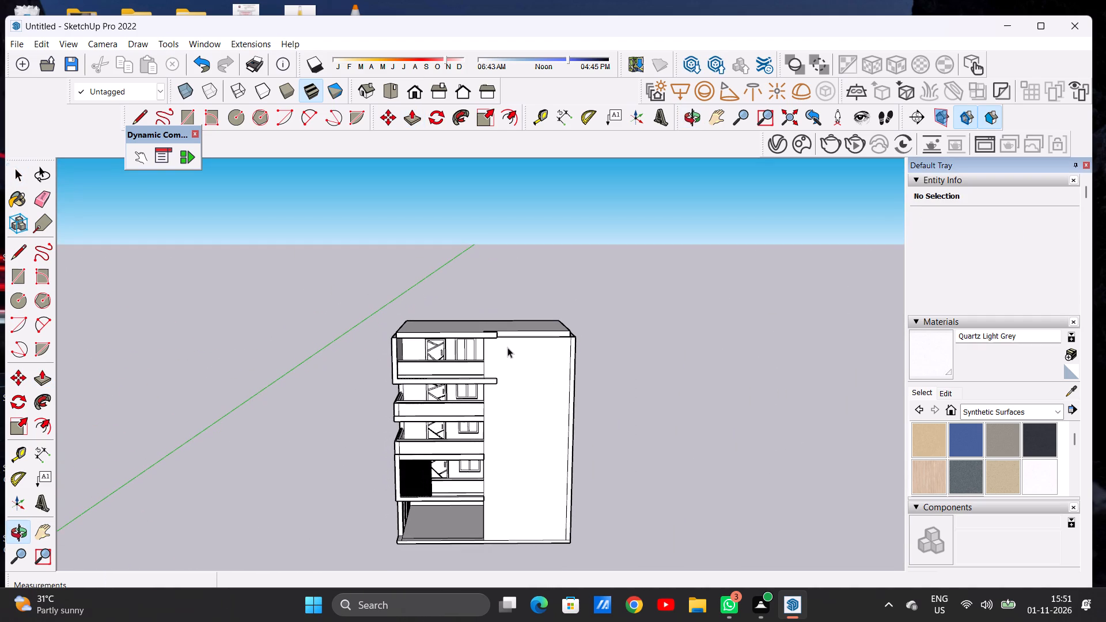
{"action": "scroll", "coordinate": [499, 324], "scroll_direction": "up", "scroll_amount": 8}
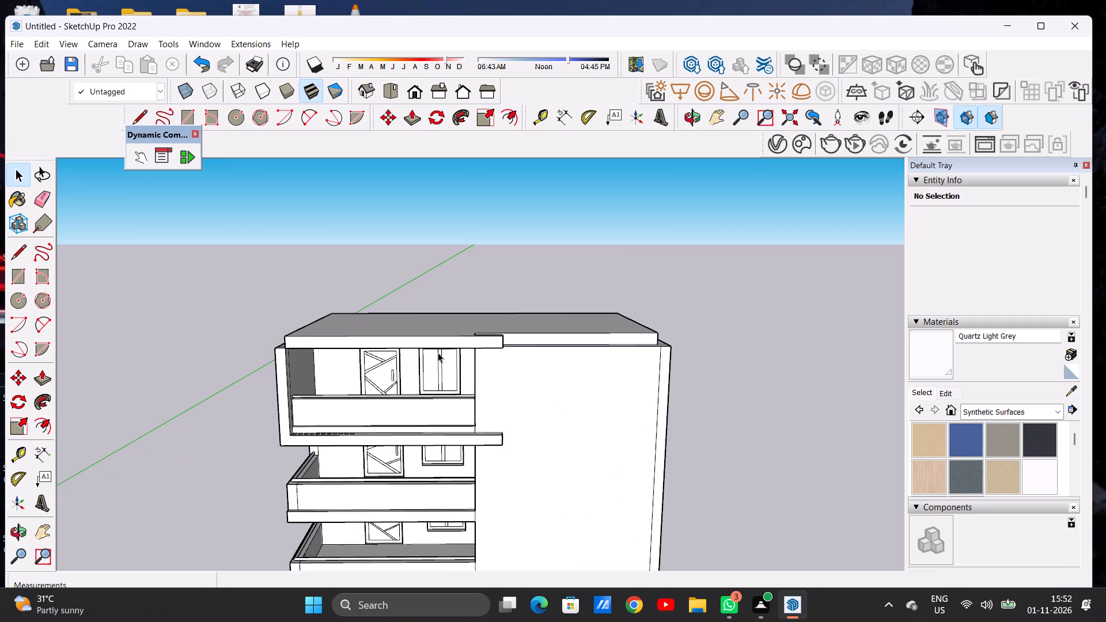
{"action": "scroll", "coordinate": [425, 355], "scroll_direction": "down", "scroll_amount": 3}
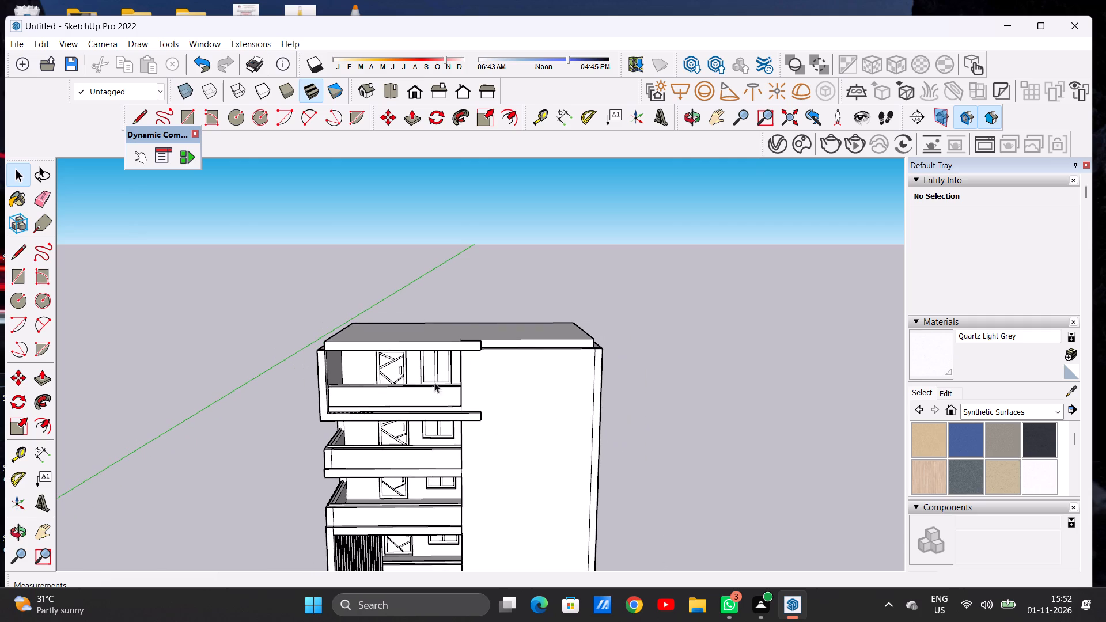
{"action": "middle_click_drag", "start_coordinate": [430, 386], "coordinate": [426, 355]}
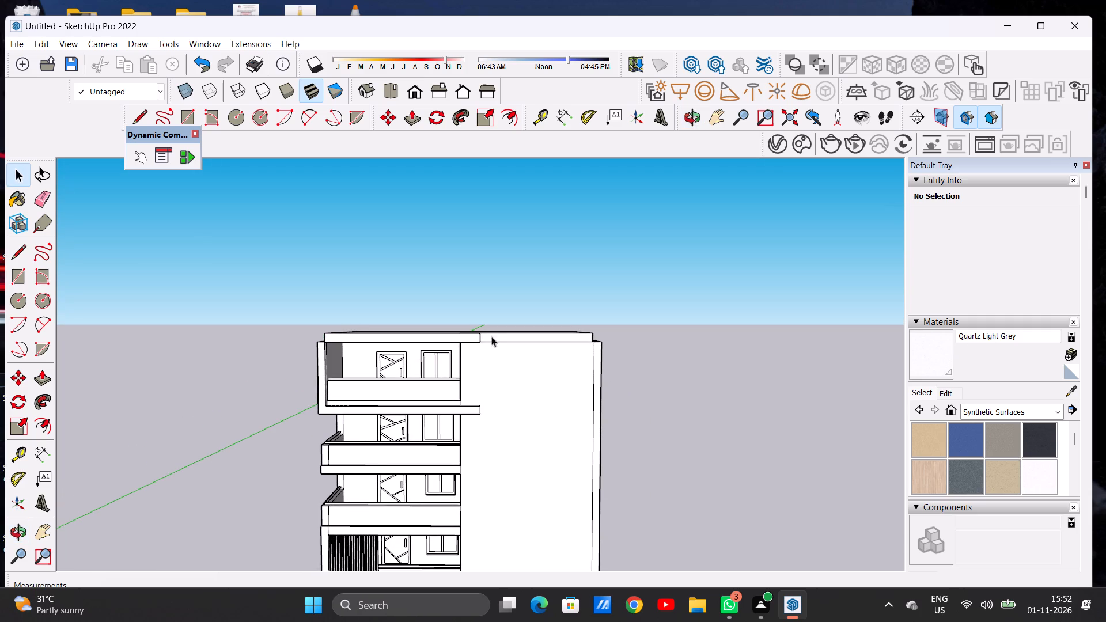
{"action": "scroll", "coordinate": [471, 342], "scroll_direction": "up", "scroll_amount": 6}
{"action": "middle_click_drag", "start_coordinate": [505, 356], "coordinate": [353, 415]}
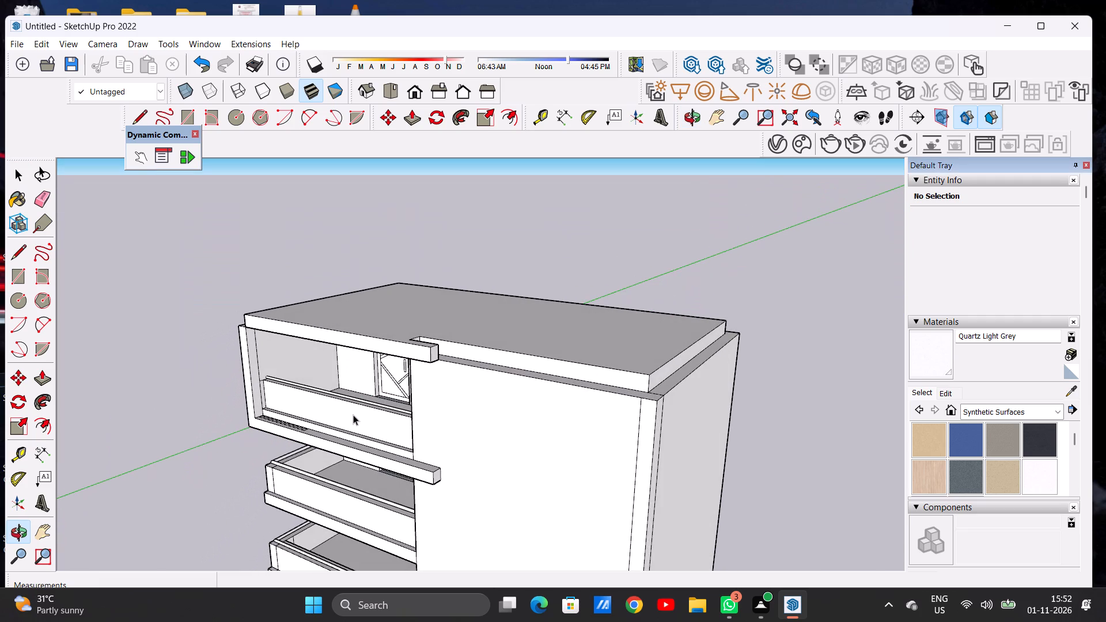
{"action": "key", "text": "p"}
{"action": "scroll", "coordinate": [430, 362], "scroll_direction": "up", "scroll_amount": 6}
{"action": "scroll", "coordinate": [433, 356], "scroll_direction": "down", "scroll_amount": 1}
{"action": "scroll", "coordinate": [439, 350], "scroll_direction": "up", "scroll_amount": 1}
{"action": "scroll", "coordinate": [439, 350], "scroll_direction": "down", "scroll_amount": 1}
{"action": "scroll", "coordinate": [439, 350], "scroll_direction": "up", "scroll_amount": 4}
{"action": "left_click", "coordinate": [439, 350]}
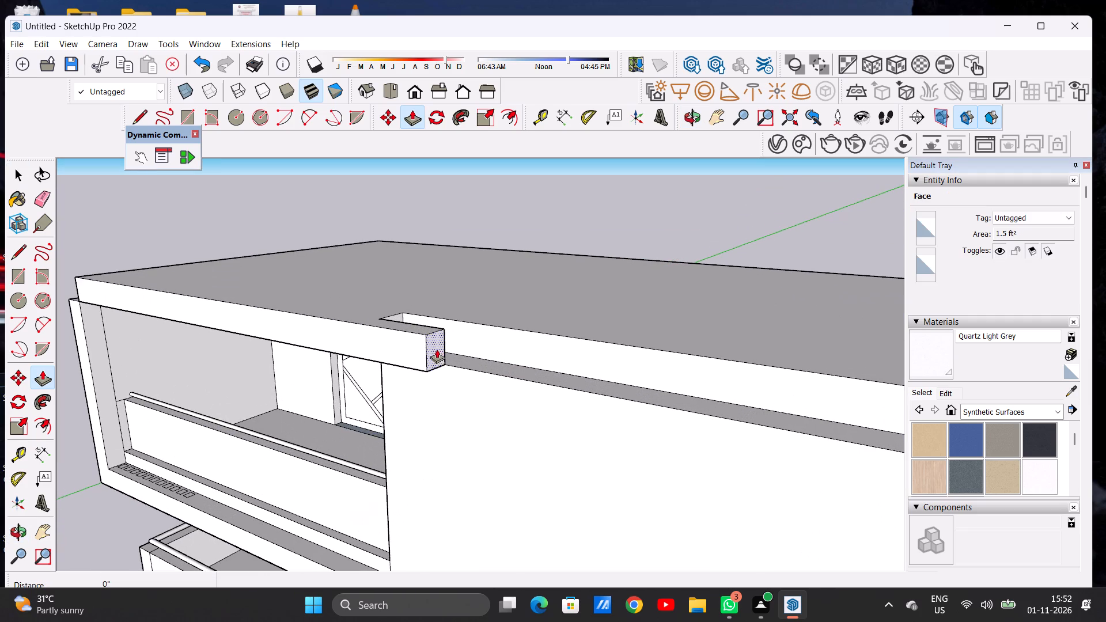
{"action": "left_click", "coordinate": [430, 353]}
Push the end face of the top balcony's bottom ledge back to align with the roof strip's end above.
{"action": "scroll", "coordinate": [422, 328], "scroll_direction": "down", "scroll_amount": 2}
{"action": "scroll", "coordinate": [422, 328], "scroll_direction": "up", "scroll_amount": 1}
{"action": "scroll", "coordinate": [422, 328], "scroll_direction": "down", "scroll_amount": 5}
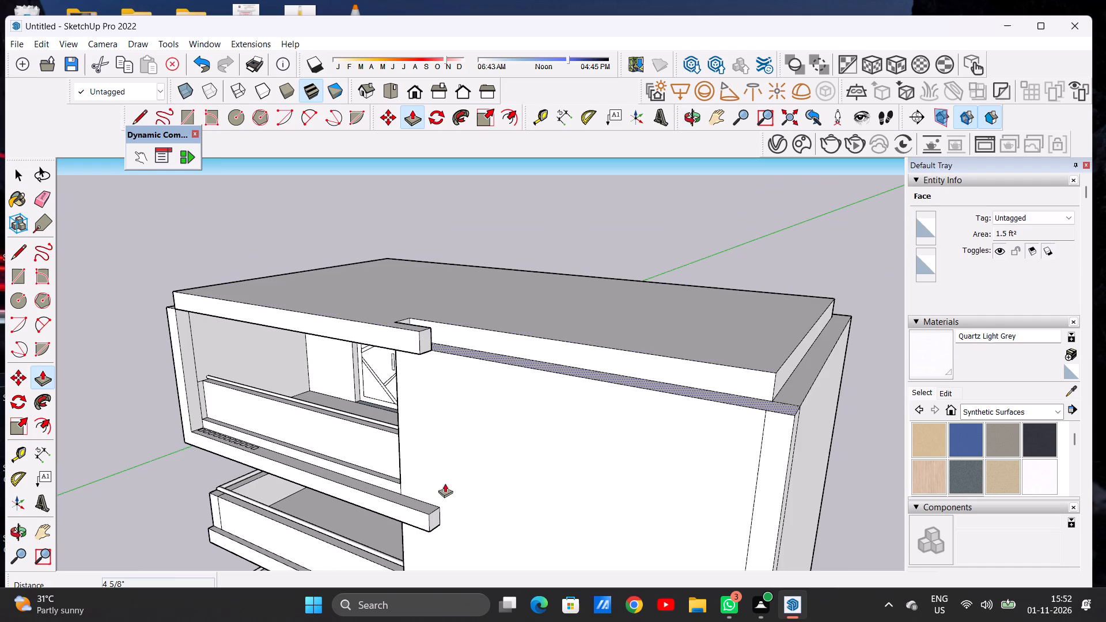
{"action": "scroll", "coordinate": [431, 517], "scroll_direction": "up", "scroll_amount": 4}
{"action": "left_click", "coordinate": [431, 517]}
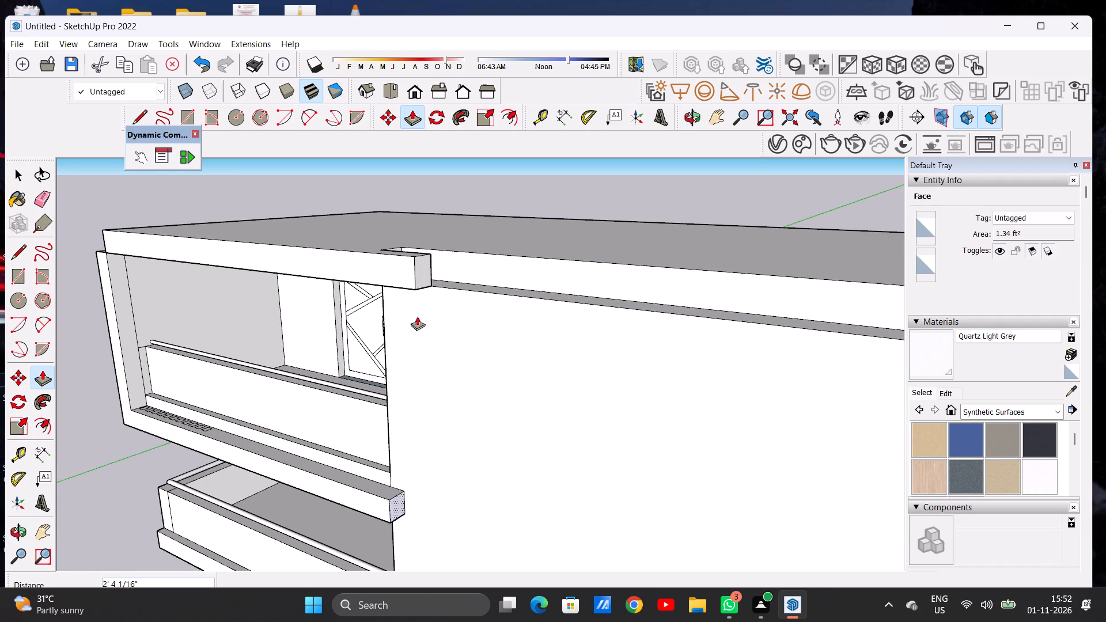
{"action": "left_click", "coordinate": [414, 290]}
{"action": "key", "text": "space"}
Draw a line across the top face of the ledge's projecting end, marking off a small piece for a vertical post.
{"action": "scroll", "coordinate": [421, 365], "scroll_direction": "down", "scroll_amount": 6}
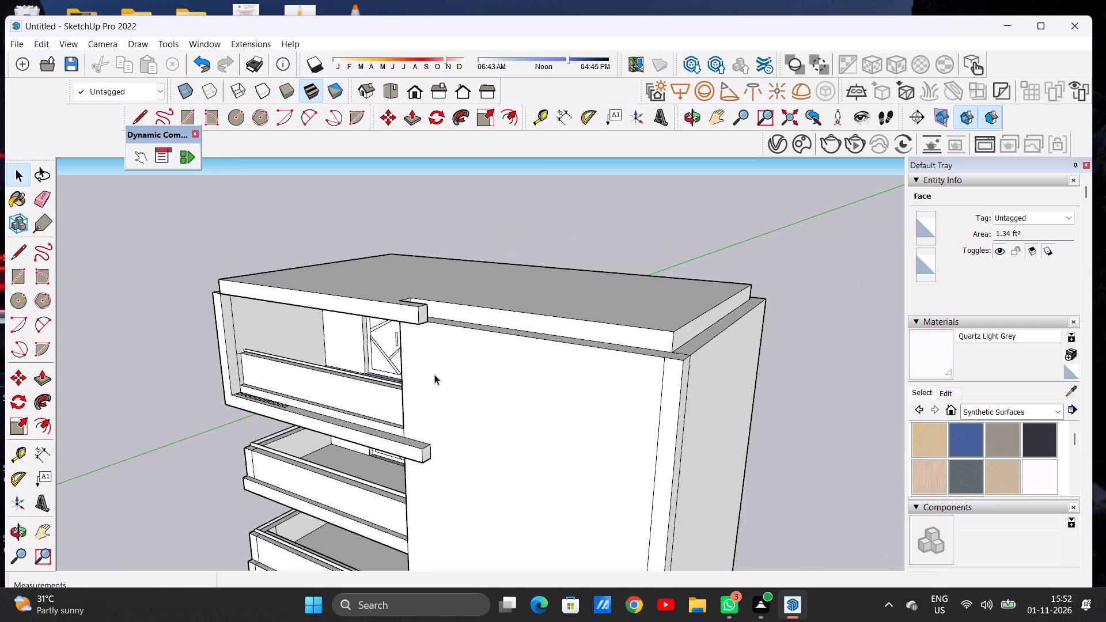
{"action": "scroll", "coordinate": [434, 374], "scroll_direction": "down", "scroll_amount": 7}
{"action": "middle_click_drag", "start_coordinate": [427, 386], "coordinate": [565, 414]}
{"action": "scroll", "coordinate": [465, 429], "scroll_direction": "up", "scroll_amount": 2}
{"action": "scroll", "coordinate": [465, 428], "scroll_direction": "down", "scroll_amount": 1}
{"action": "scroll", "coordinate": [465, 428], "scroll_direction": "up", "scroll_amount": 1}
{"action": "scroll", "coordinate": [465, 428], "scroll_direction": "down", "scroll_amount": 1}
{"action": "scroll", "coordinate": [465, 428], "scroll_direction": "up", "scroll_amount": 1}
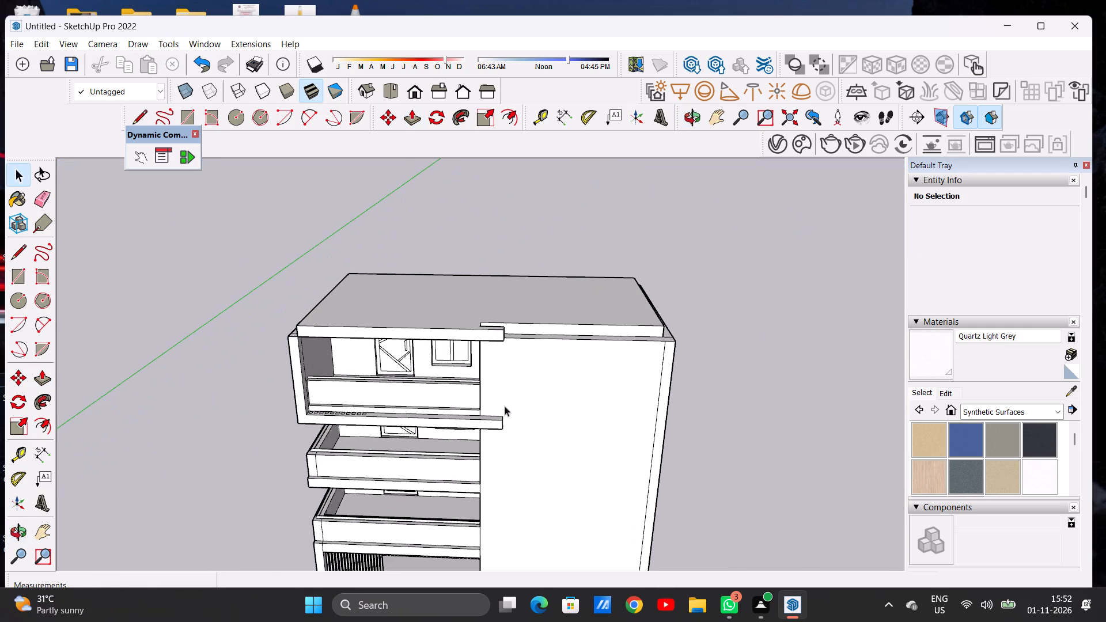
{"action": "middle_click_drag", "start_coordinate": [501, 412], "coordinate": [524, 466]}
{"action": "scroll", "coordinate": [495, 423], "scroll_direction": "up", "scroll_amount": 1}
{"action": "scroll", "coordinate": [497, 422], "scroll_direction": "down", "scroll_amount": 1}
{"action": "scroll", "coordinate": [497, 422], "scroll_direction": "up", "scroll_amount": 10}
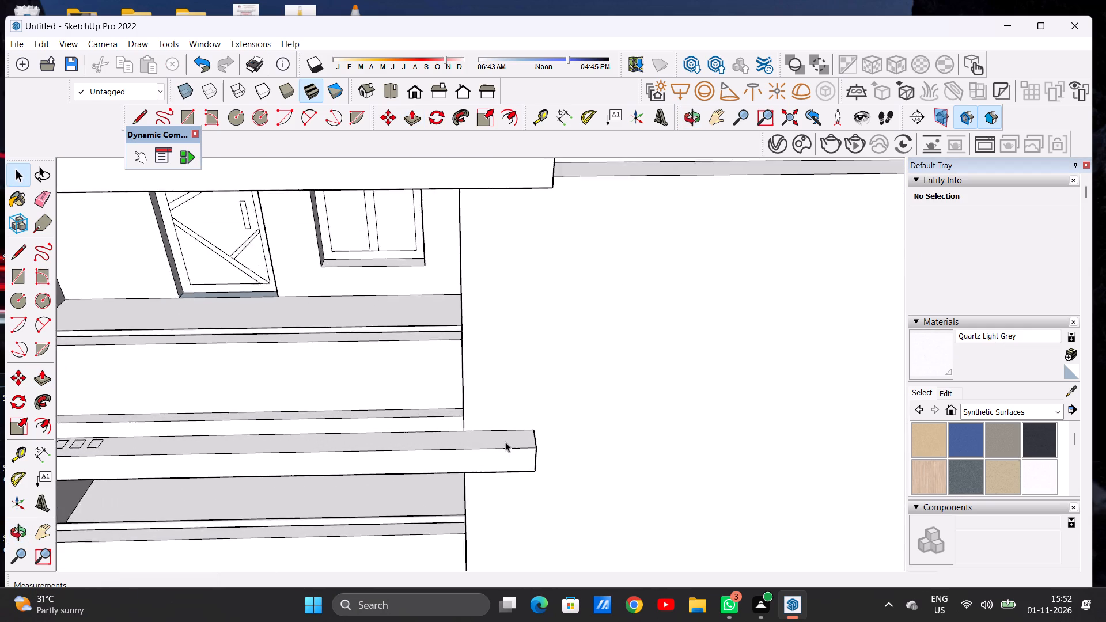
{"action": "scroll", "coordinate": [505, 442], "scroll_direction": "up", "scroll_amount": 3}
{"action": "key", "text": "l"}
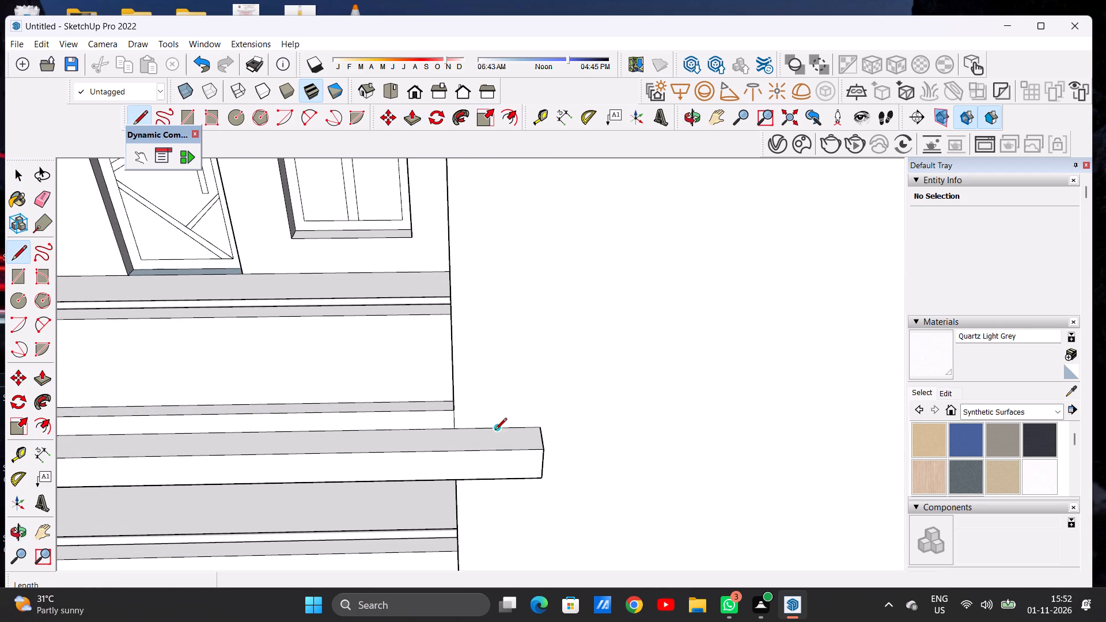
{"action": "left_click", "coordinate": [495, 431]}
{"action": "left_click", "coordinate": [497, 453]}
Pull the marked-off end of the ledge up about 10' 3 9/16" to the underside of the roof strip, closing the balcony frame.
{"action": "key", "text": "p"}
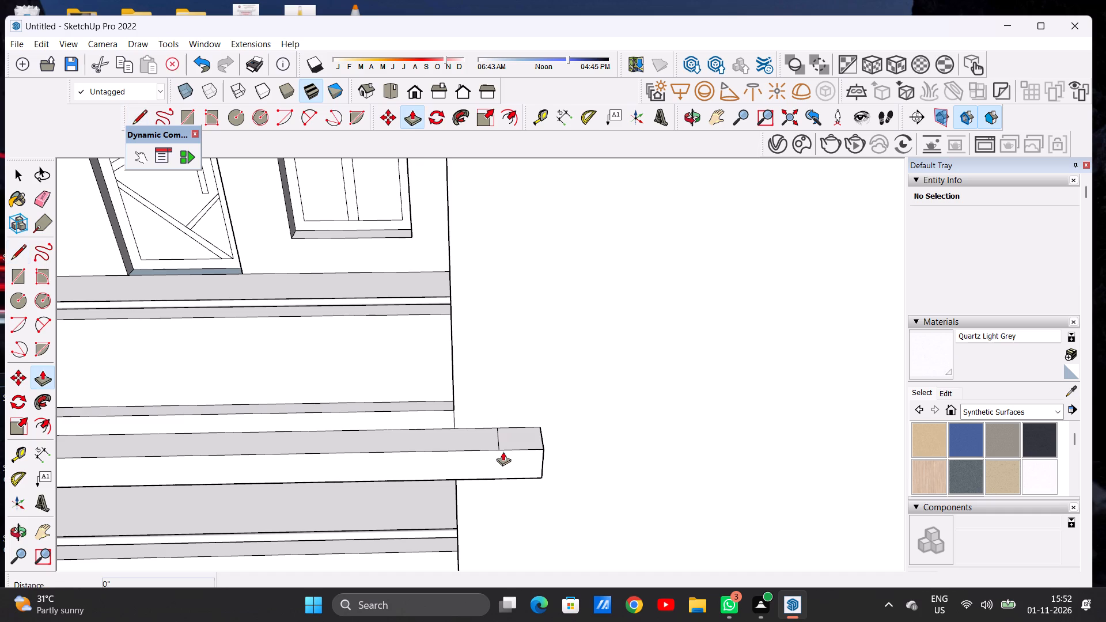
{"action": "left_click", "coordinate": [516, 441]}
{"action": "scroll", "coordinate": [509, 362], "scroll_direction": "down", "scroll_amount": 7}
{"action": "scroll", "coordinate": [504, 368], "scroll_direction": "up", "scroll_amount": 1}
{"action": "scroll", "coordinate": [502, 371], "scroll_direction": "down", "scroll_amount": 11}
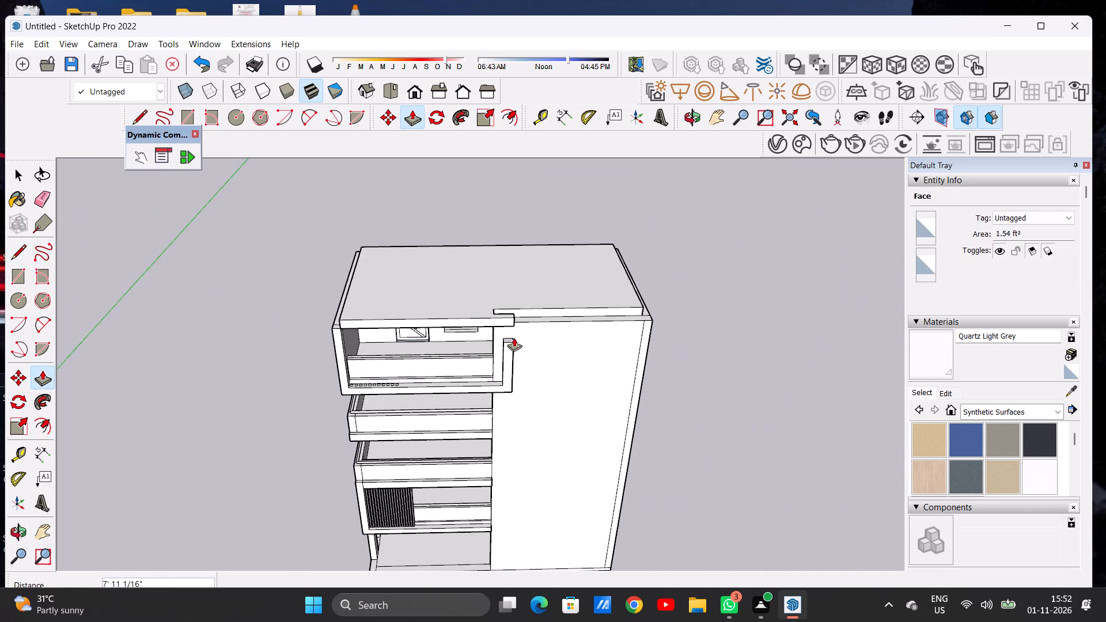
{"action": "scroll", "coordinate": [516, 324], "scroll_direction": "up", "scroll_amount": 4}
{"action": "middle_click_drag", "start_coordinate": [527, 333], "coordinate": [406, 303]}
{"action": "scroll", "coordinate": [472, 290], "scroll_direction": "up", "scroll_amount": 2}
{"action": "scroll", "coordinate": [472, 290], "scroll_direction": "down", "scroll_amount": 1}
{"action": "scroll", "coordinate": [472, 290], "scroll_direction": "up", "scroll_amount": 4}
{"action": "scroll", "coordinate": [407, 313], "scroll_direction": "down", "scroll_amount": 1}
{"action": "scroll", "coordinate": [407, 313], "scroll_direction": "up", "scroll_amount": 5}
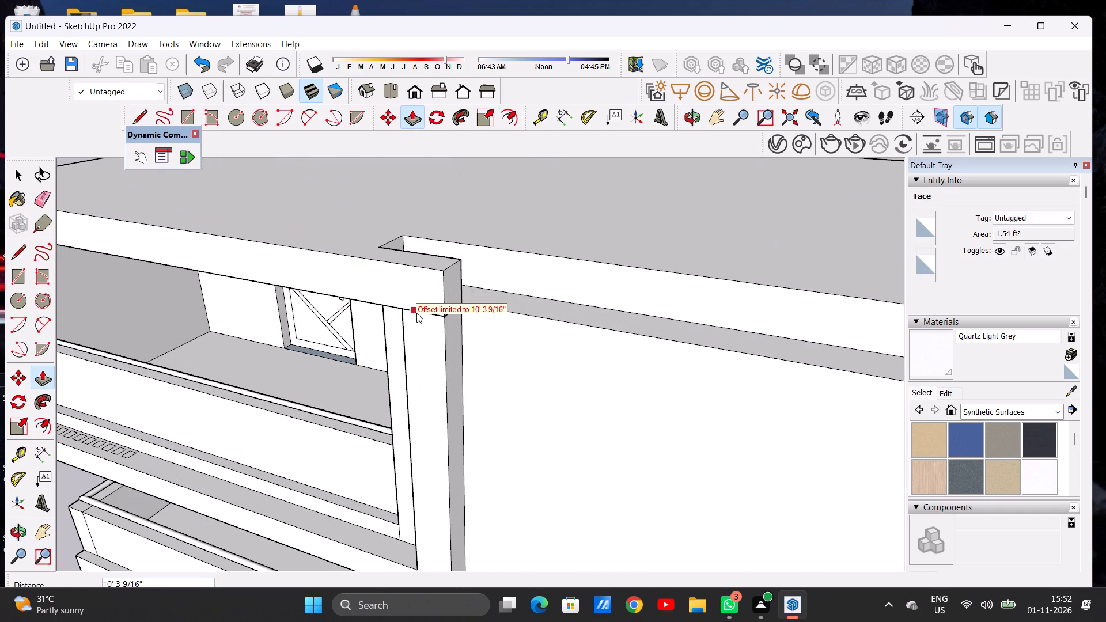
{"action": "scroll", "coordinate": [416, 313], "scroll_direction": "up", "scroll_amount": 3}
{"action": "scroll", "coordinate": [425, 313], "scroll_direction": "down", "scroll_amount": 1}
{"action": "scroll", "coordinate": [425, 313], "scroll_direction": "up", "scroll_amount": 6}
{"action": "left_click", "coordinate": [444, 314]}
{"action": "key", "text": "space"}
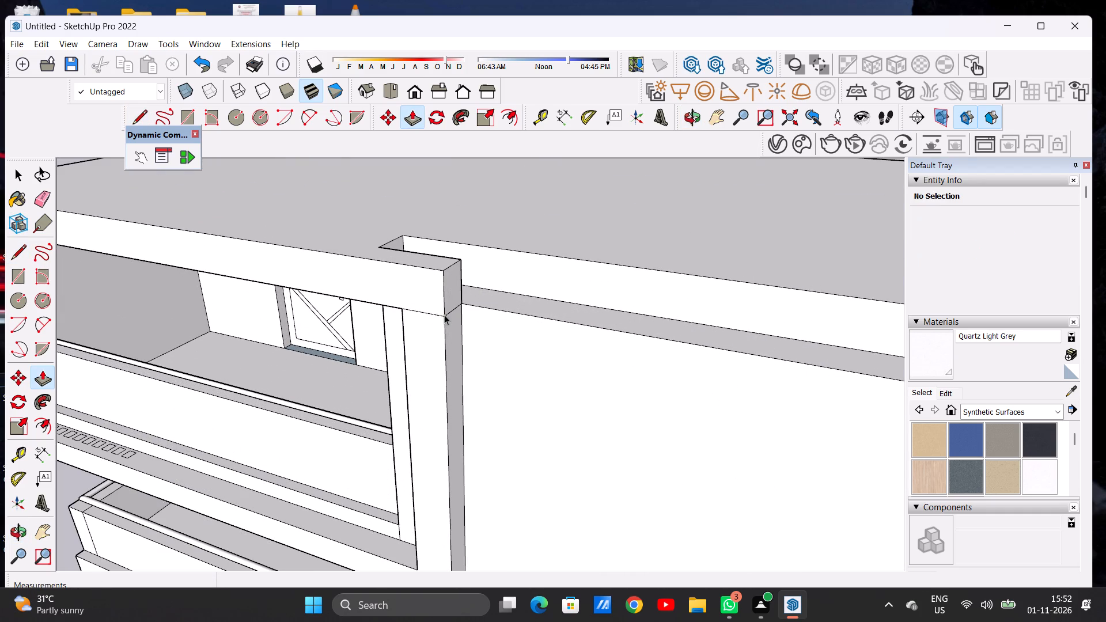
Erase the seam line on the front face where the new vertical post meets the roof strip.
{"action": "scroll", "coordinate": [429, 345], "scroll_direction": "down", "scroll_amount": 15}
{"action": "middle_click_drag", "start_coordinate": [422, 362], "coordinate": [527, 298]}
{"action": "scroll", "coordinate": [480, 330], "scroll_direction": "up", "scroll_amount": 5}
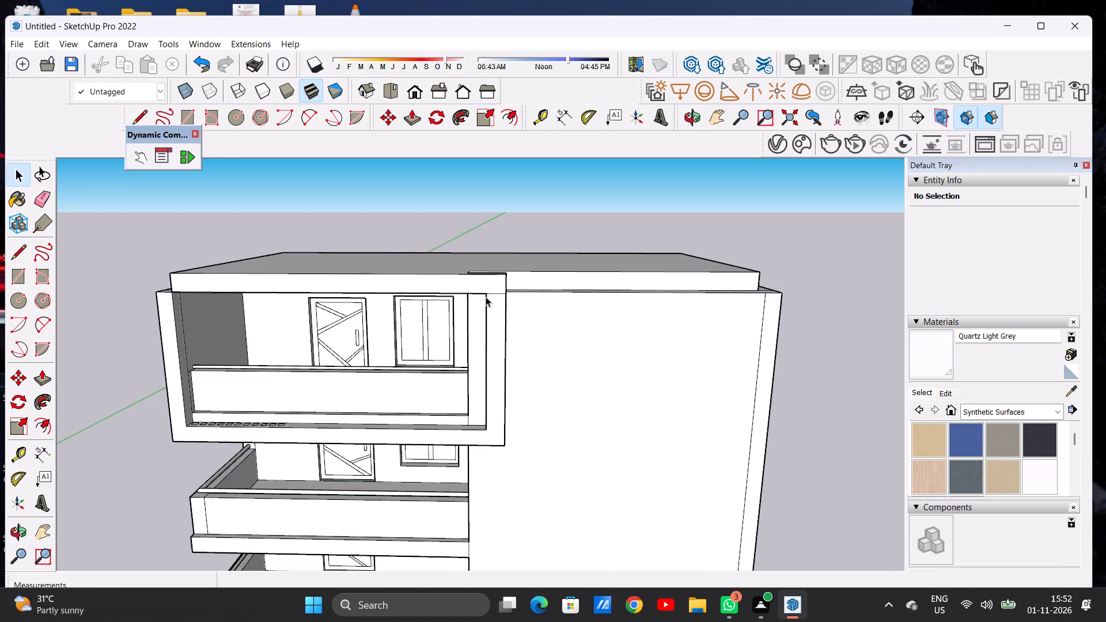
{"action": "scroll", "coordinate": [486, 297], "scroll_direction": "up", "scroll_amount": 4}
{"action": "scroll", "coordinate": [486, 297], "scroll_direction": "down", "scroll_amount": 1}
{"action": "scroll", "coordinate": [486, 297], "scroll_direction": "up", "scroll_amount": 3}
{"action": "middle_click_drag", "start_coordinate": [528, 299], "coordinate": [485, 287]}
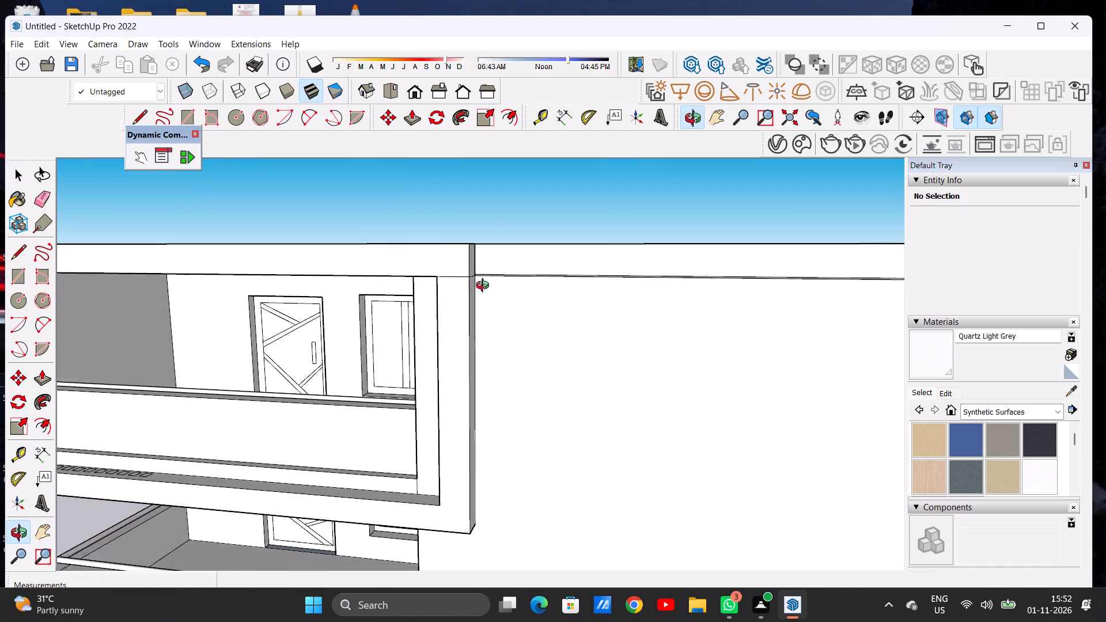
{"action": "middle_click_drag", "start_coordinate": [485, 287], "coordinate": [490, 287]}
{"action": "scroll", "coordinate": [469, 287], "scroll_direction": "up", "scroll_amount": 12}
{"action": "key", "text": "e"}
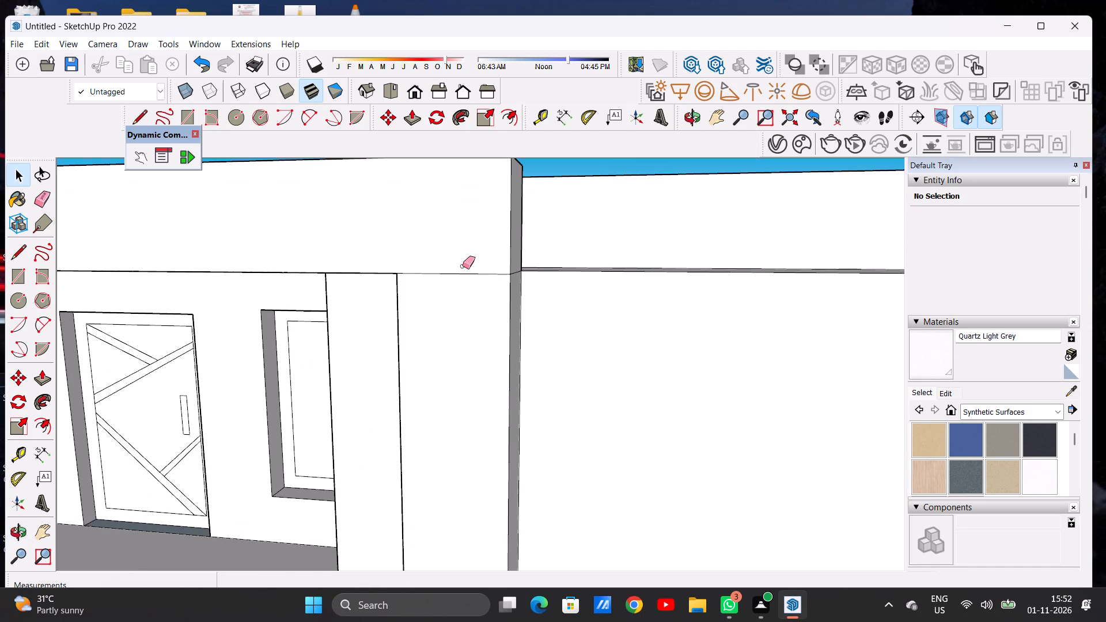
{"action": "left_click_drag", "start_coordinate": [460, 265], "coordinate": [457, 279]}
{"action": "key", "text": "space"}
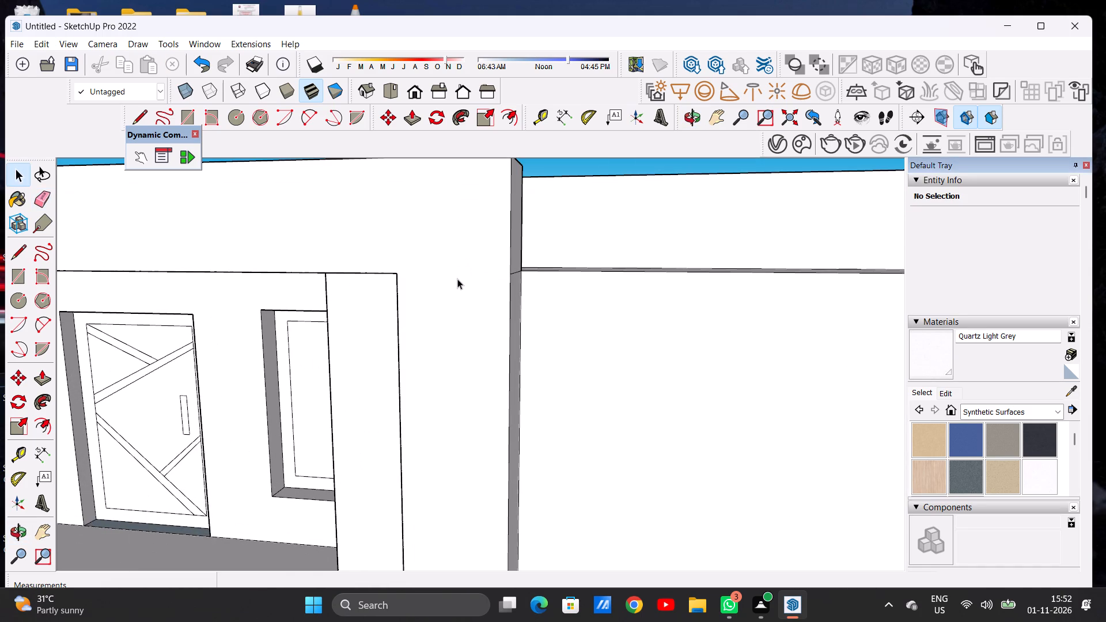
Examine the front elevation to compare the framed top balcony with the balconies and front wall below.
{"action": "scroll", "coordinate": [470, 285], "scroll_direction": "down", "scroll_amount": 14}
{"action": "middle_click_drag", "start_coordinate": [458, 294], "coordinate": [505, 278]}
{"action": "scroll", "coordinate": [503, 284], "scroll_direction": "down", "scroll_amount": 14}
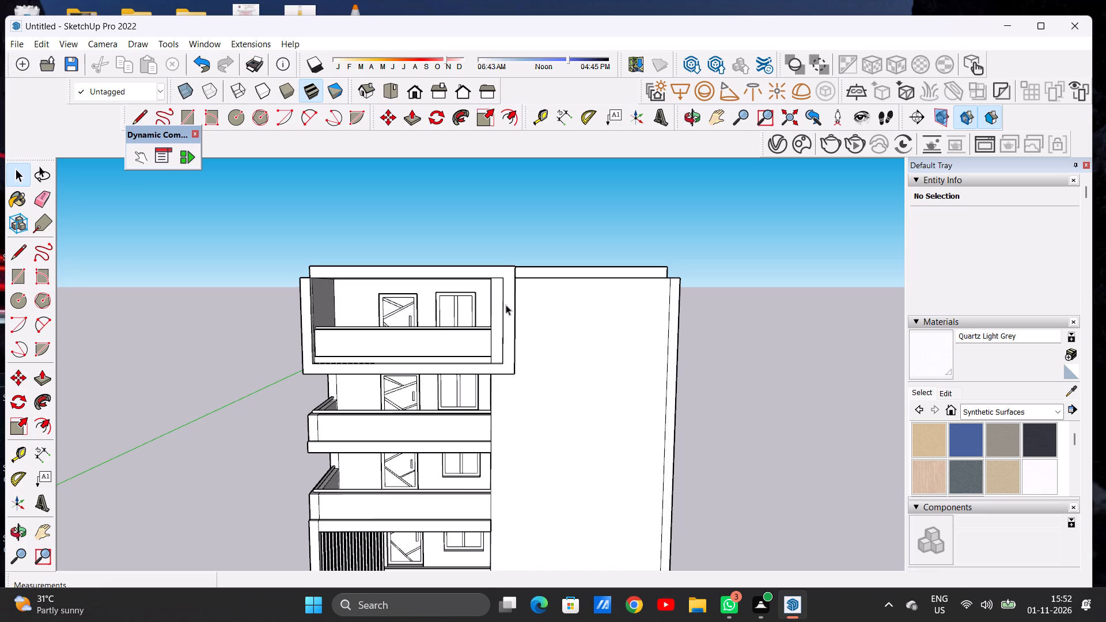
{"action": "scroll", "coordinate": [417, 316], "scroll_direction": "down", "scroll_amount": 8}
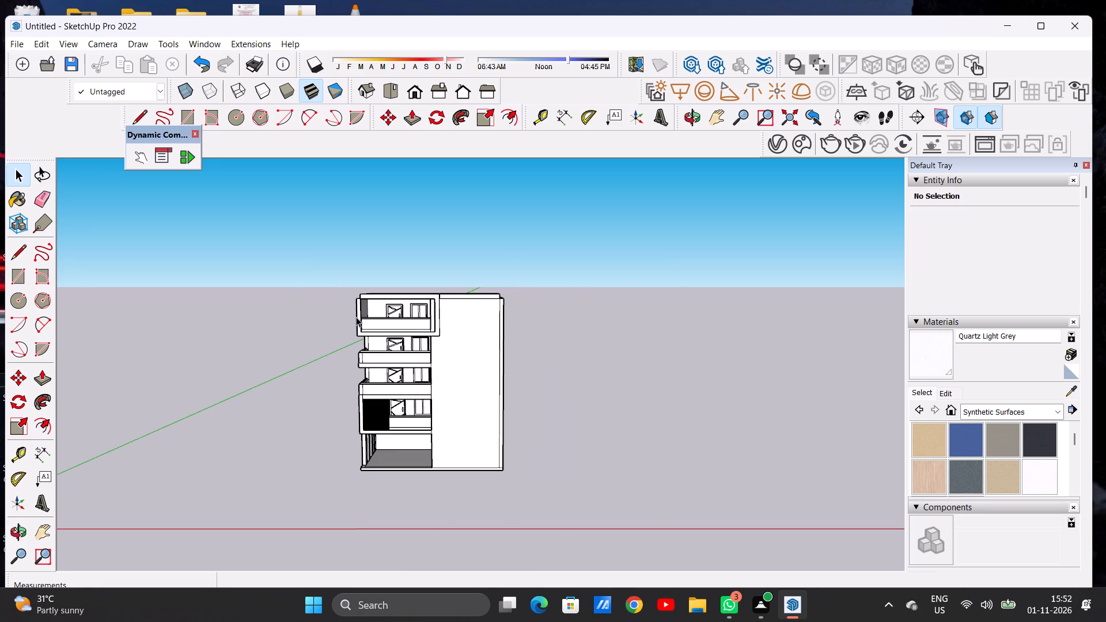
{"action": "middle_click_drag", "start_coordinate": [362, 313], "coordinate": [406, 310]}
{"action": "scroll", "coordinate": [406, 310], "scroll_direction": "down", "scroll_amount": 1}
{"action": "scroll", "coordinate": [422, 309], "scroll_direction": "up", "scroll_amount": 14}
{"action": "middle_click_drag", "start_coordinate": [443, 325], "coordinate": [425, 315]}
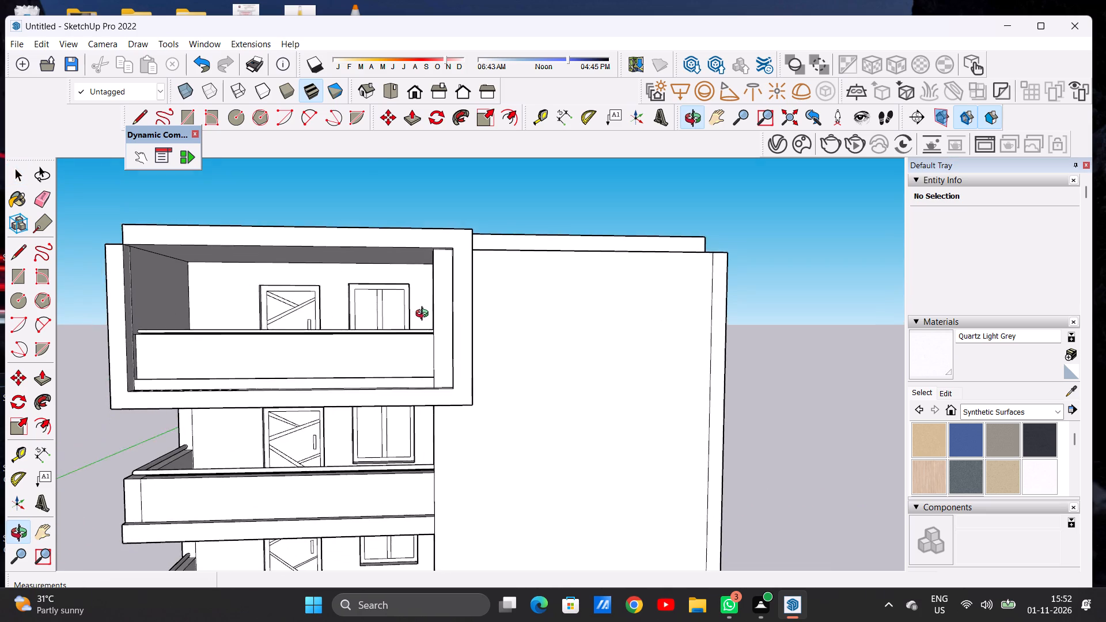
{"action": "middle_click_drag", "start_coordinate": [425, 315], "coordinate": [433, 323]}
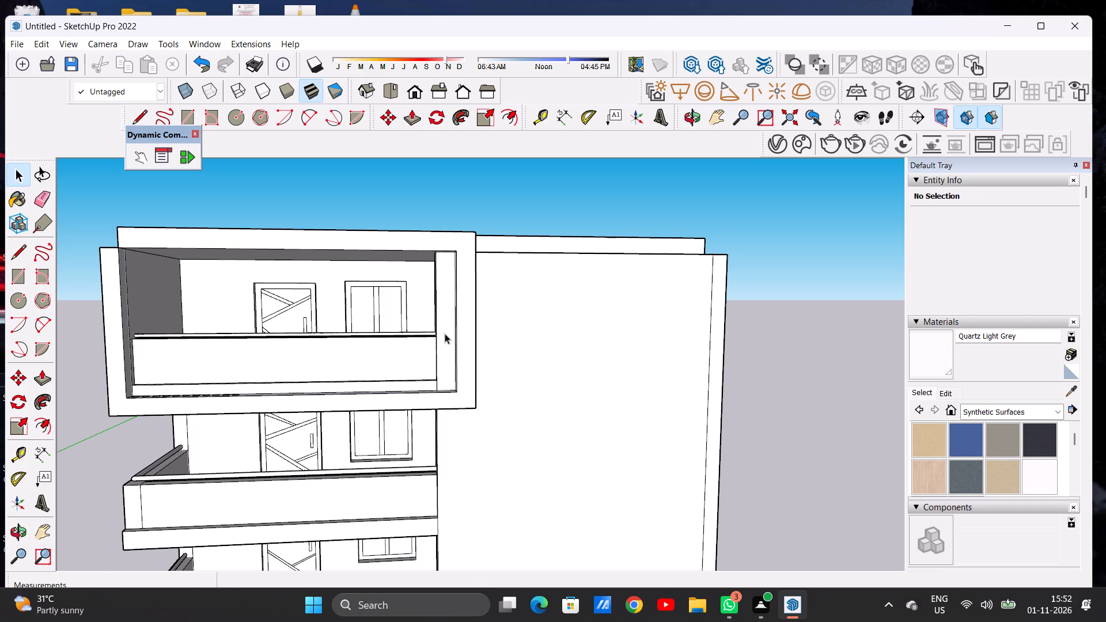
{"action": "scroll", "coordinate": [469, 301], "scroll_direction": "down", "scroll_amount": 5}
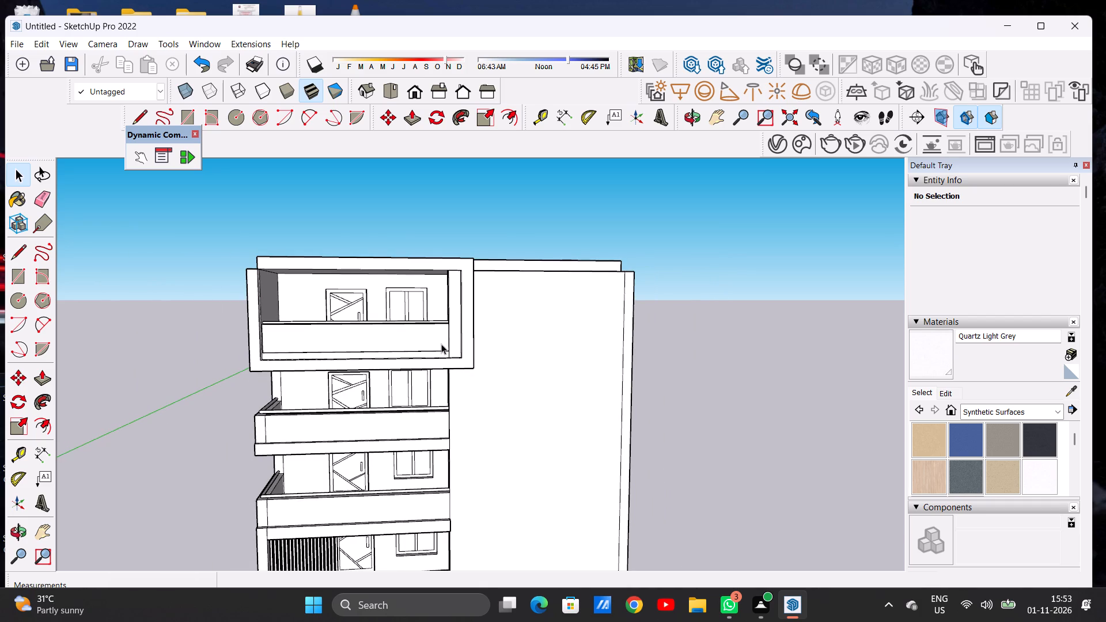
{"action": "middle_click_drag", "start_coordinate": [441, 344], "coordinate": [429, 329]}
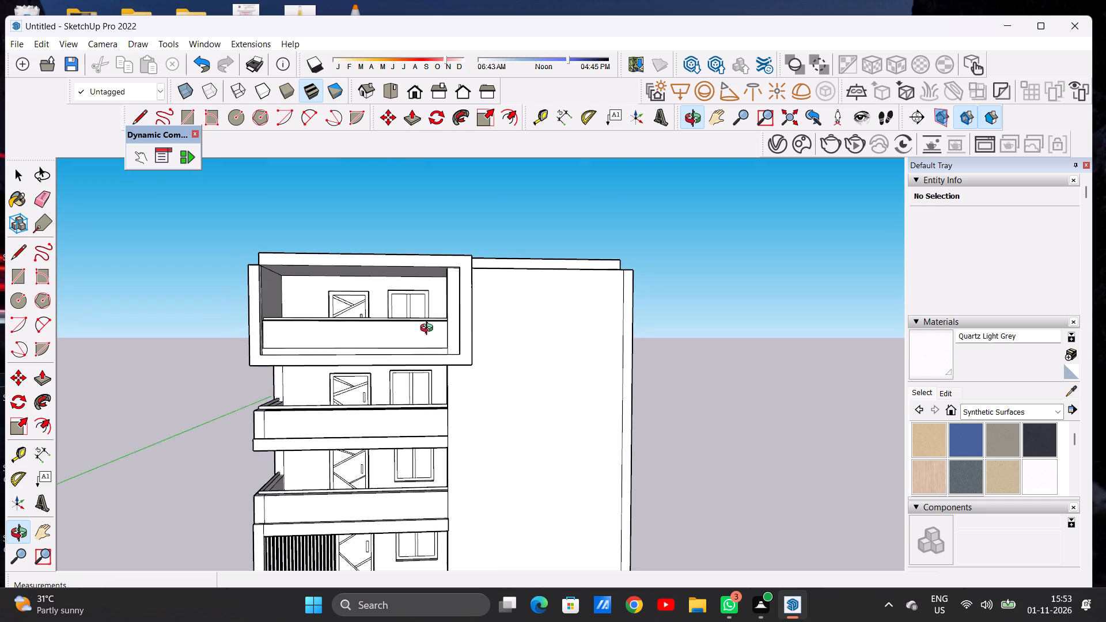
{"action": "middle_click_drag", "start_coordinate": [429, 329], "coordinate": [427, 329]}
{"action": "scroll", "coordinate": [484, 337], "scroll_direction": "up", "scroll_amount": 1}
{"action": "scroll", "coordinate": [487, 348], "scroll_direction": "down", "scroll_amount": 7}
{"action": "middle_click_drag", "start_coordinate": [484, 373], "coordinate": [467, 370]}
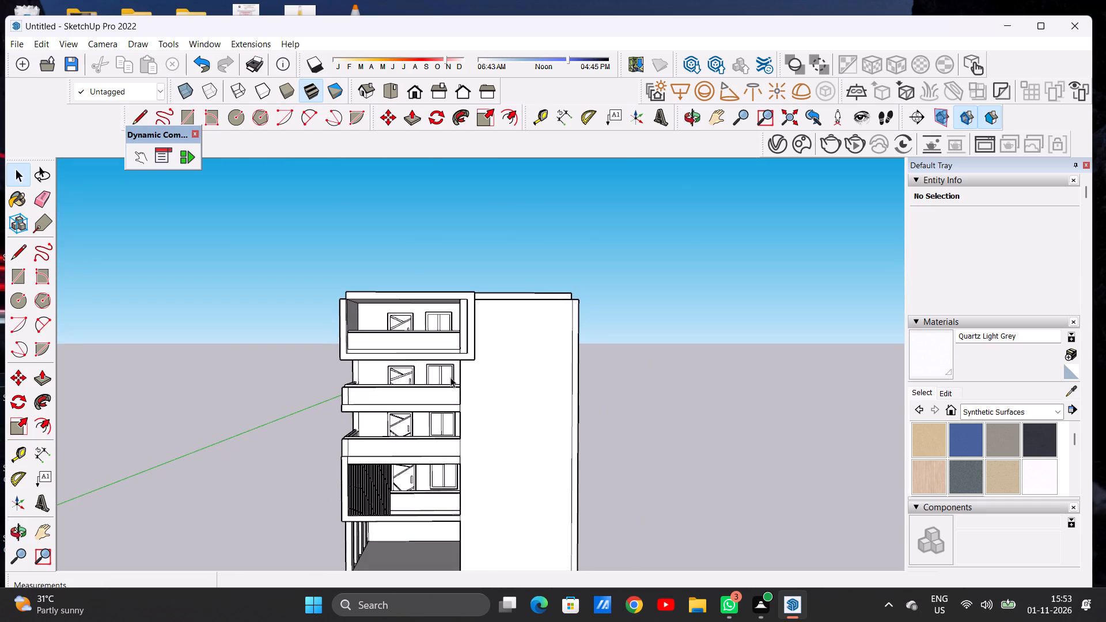
{"action": "scroll", "coordinate": [343, 285], "scroll_direction": "up", "scroll_amount": 3}
{"action": "scroll", "coordinate": [343, 286], "scroll_direction": "down", "scroll_amount": 1}
{"action": "scroll", "coordinate": [343, 286], "scroll_direction": "up", "scroll_amount": 3}
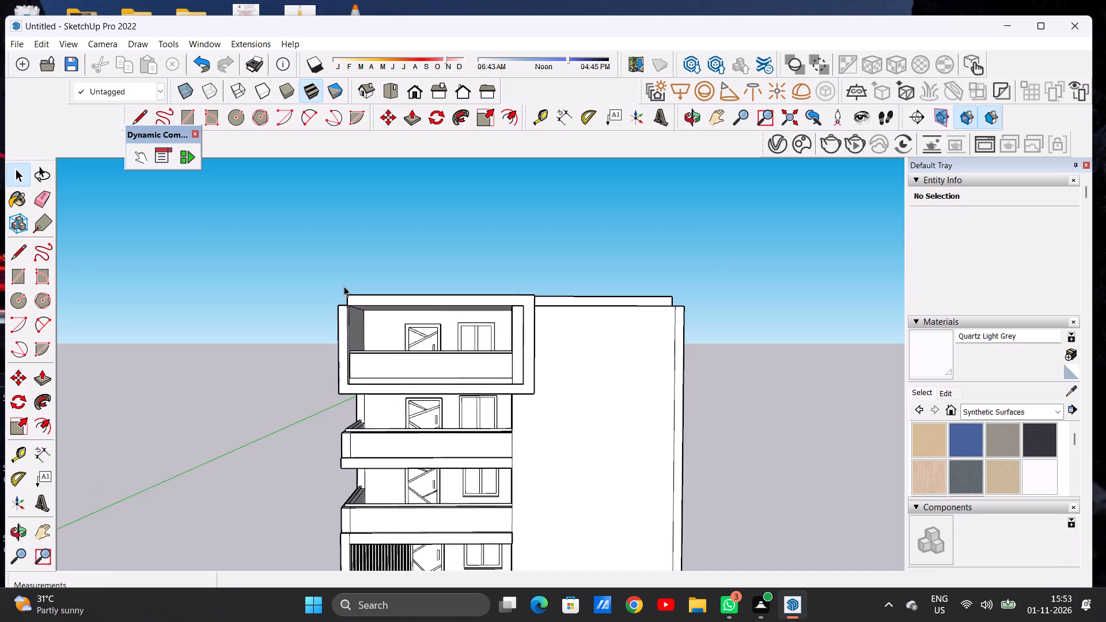
{"action": "scroll", "coordinate": [344, 286], "scroll_direction": "up", "scroll_amount": 12}
Examine the roof slab's edges against the side walls at both front corners of the building.
{"action": "middle_click_drag", "start_coordinate": [327, 304], "coordinate": [252, 288]}
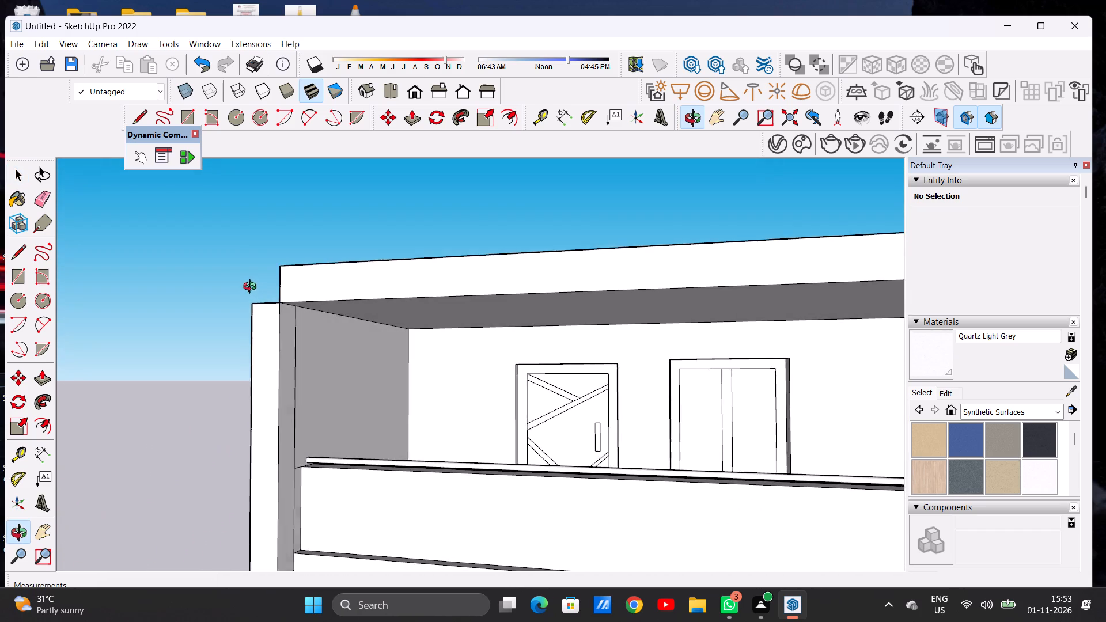
{"action": "middle_click_drag", "start_coordinate": [252, 288], "coordinate": [448, 381]}
{"action": "middle_click", "coordinate": [448, 381]}
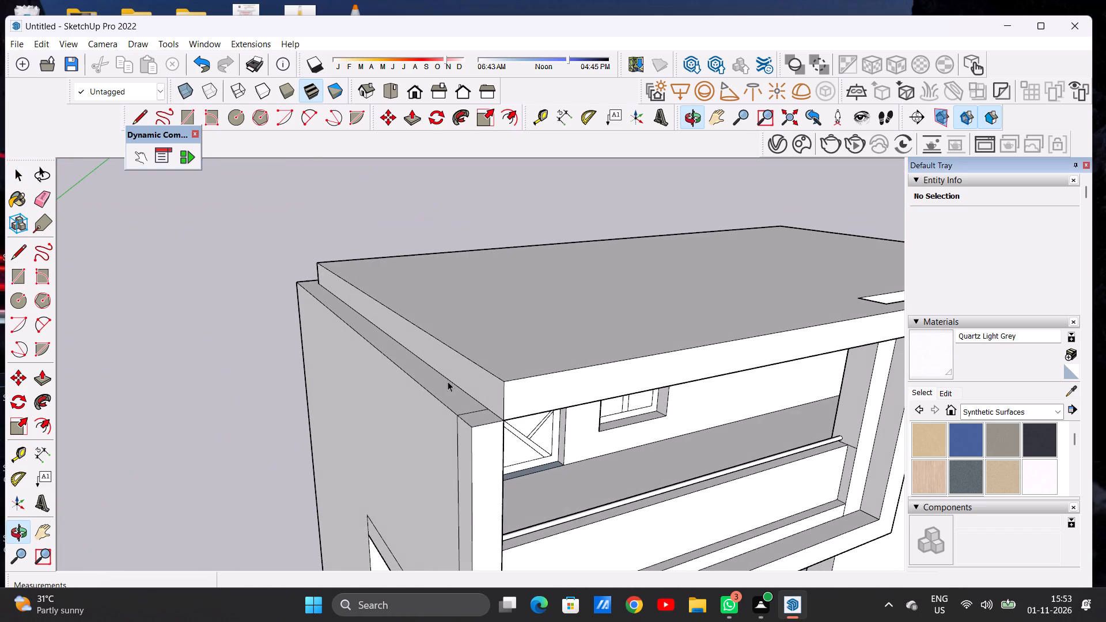
{"action": "scroll", "coordinate": [435, 373], "scroll_direction": "down", "scroll_amount": 6}
{"action": "middle_click_drag", "start_coordinate": [487, 393], "coordinate": [413, 361]}
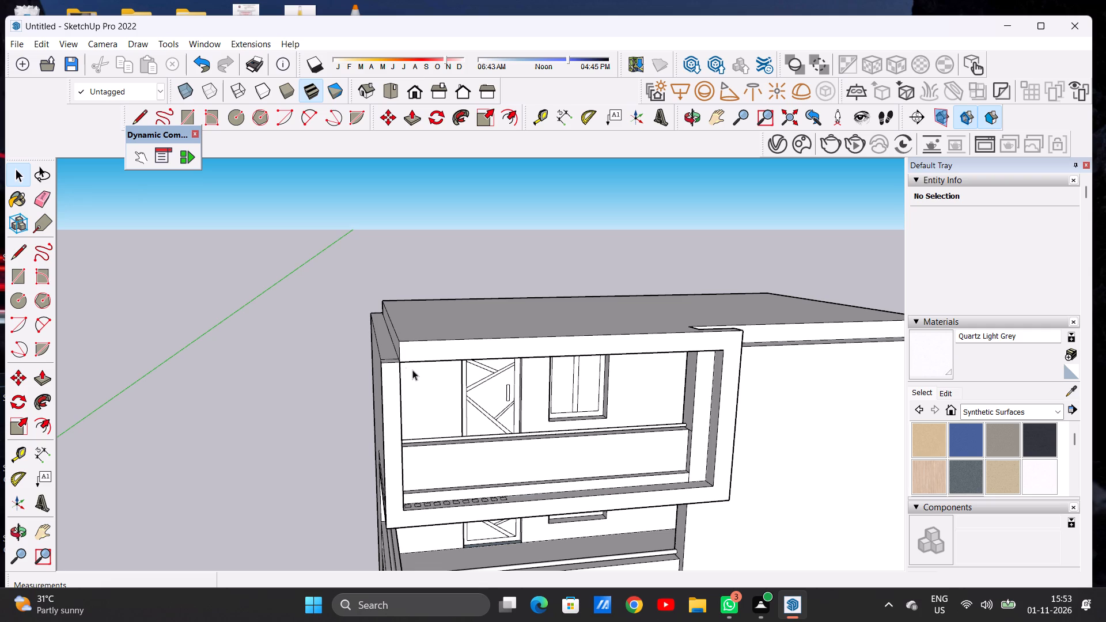
{"action": "middle_click_drag", "start_coordinate": [418, 377], "coordinate": [347, 332]}
{"action": "scroll", "coordinate": [431, 369], "scroll_direction": "up", "scroll_amount": 1}
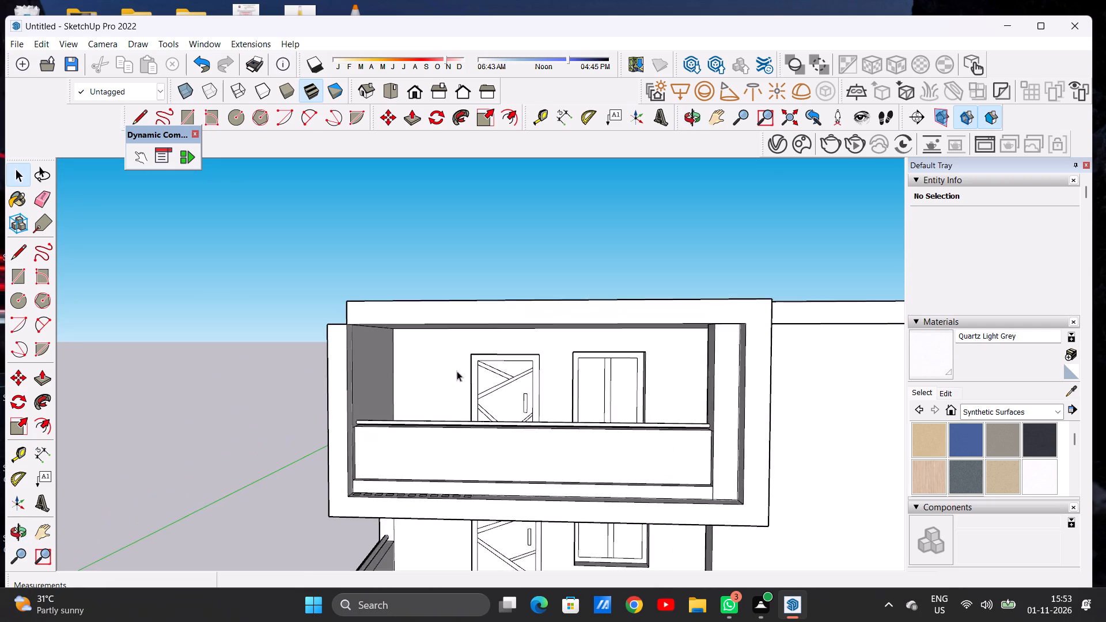
{"action": "scroll", "coordinate": [464, 374], "scroll_direction": "down", "scroll_amount": 14}
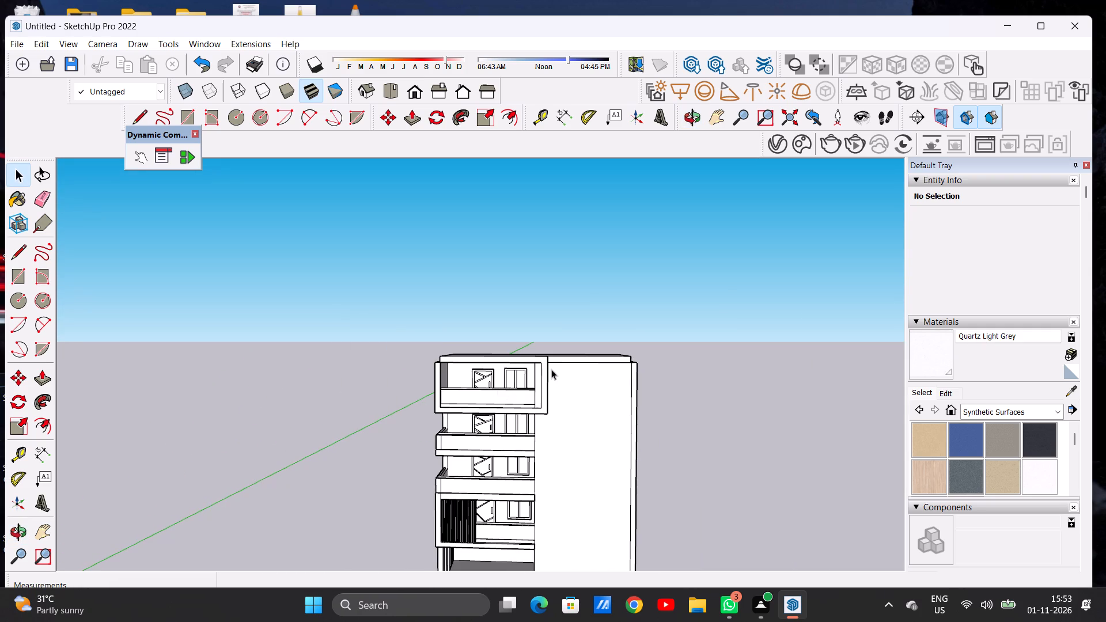
{"action": "middle_click_drag", "start_coordinate": [576, 355], "coordinate": [579, 374]}
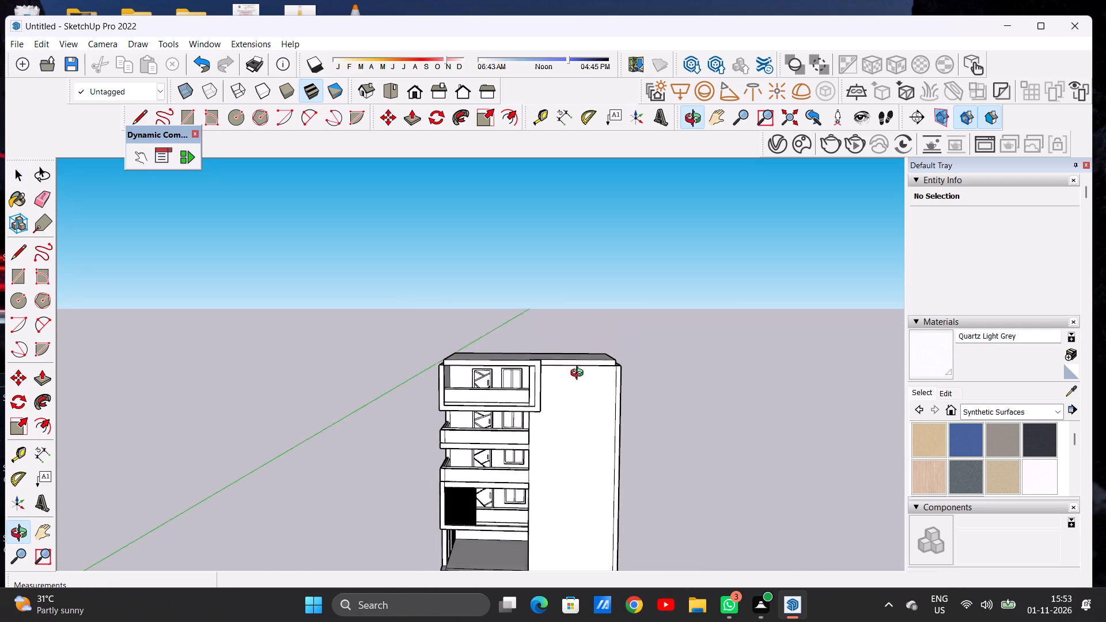
{"action": "middle_click_drag", "start_coordinate": [579, 374], "coordinate": [585, 458]}
{"action": "scroll", "coordinate": [624, 372], "scroll_direction": "up", "scroll_amount": 5}
{"action": "scroll", "coordinate": [624, 372], "scroll_direction": "down", "scroll_amount": 1}
{"action": "scroll", "coordinate": [624, 372], "scroll_direction": "up", "scroll_amount": 13}
{"action": "scroll", "coordinate": [613, 381], "scroll_direction": "down", "scroll_amount": 1}
{"action": "scroll", "coordinate": [613, 381], "scroll_direction": "up", "scroll_amount": 1}
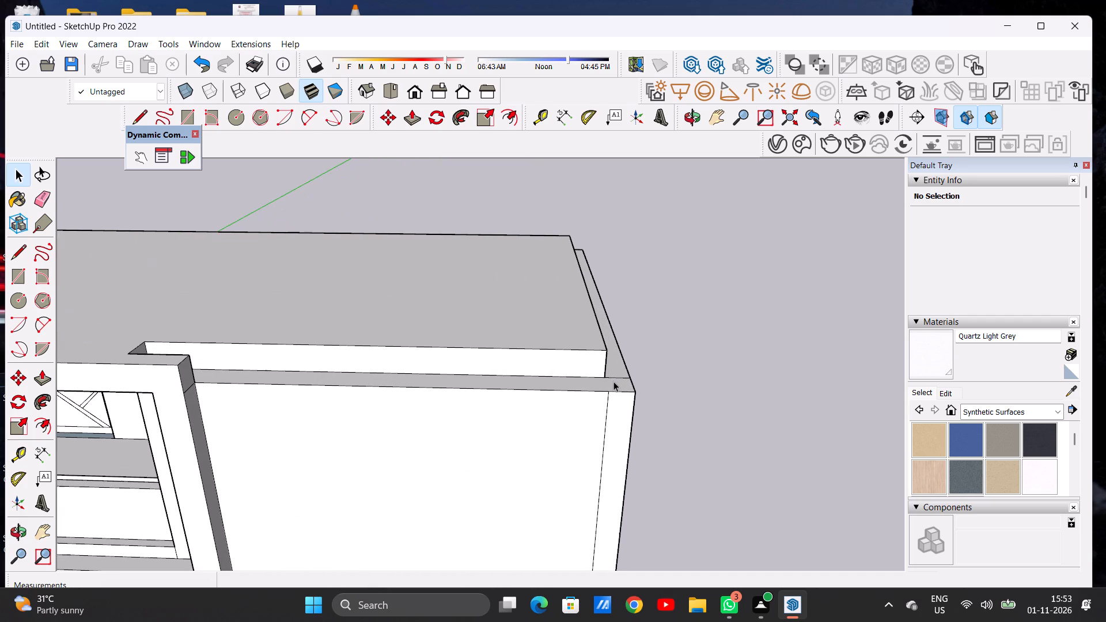
Pull the front wall's top face up 1' 4 7/16" to the level of the roof slab's top.
{"action": "key", "text": "p"}
{"action": "scroll", "coordinate": [616, 383], "scroll_direction": "up", "scroll_amount": 4}
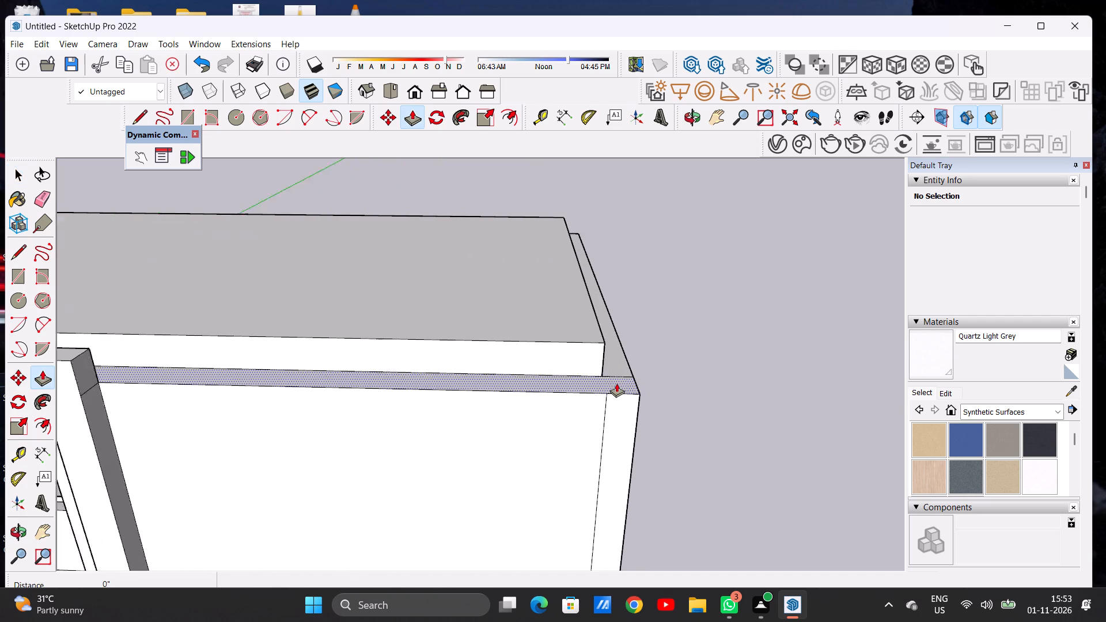
{"action": "scroll", "coordinate": [616, 383], "scroll_direction": "up", "scroll_amount": 1}
{"action": "left_click", "coordinate": [616, 383]}
{"action": "left_click", "coordinate": [600, 328]}
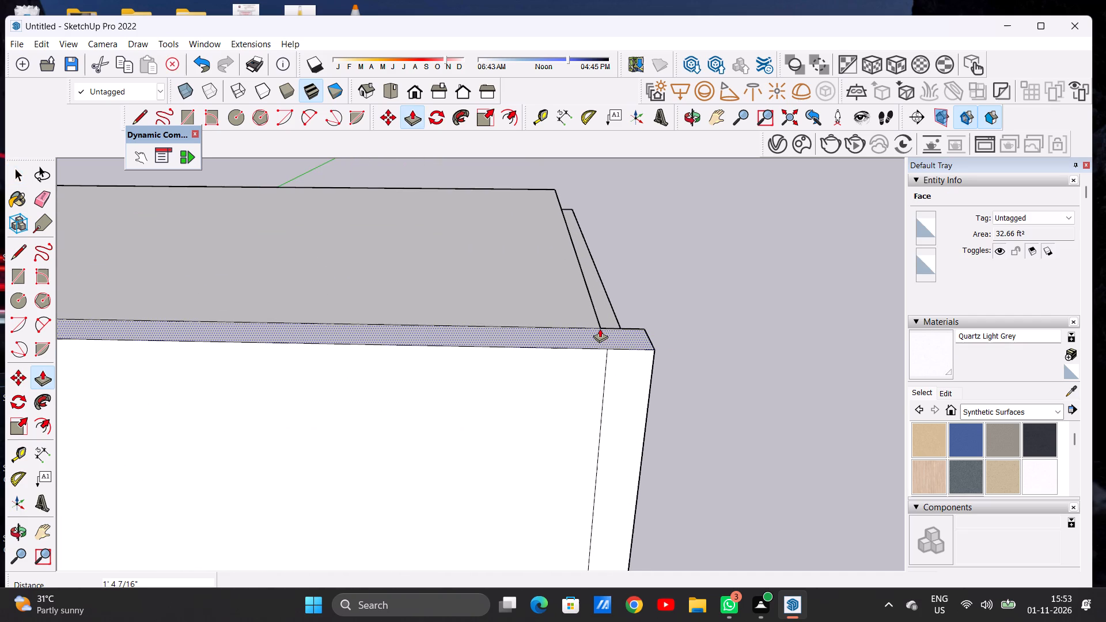
{"action": "key", "text": "space"}
Pull the adjoining side wall's top face up 1' 4 7/16" to the level of the roof slab's top.
{"action": "scroll", "coordinate": [551, 397], "scroll_direction": "down", "scroll_amount": 4}
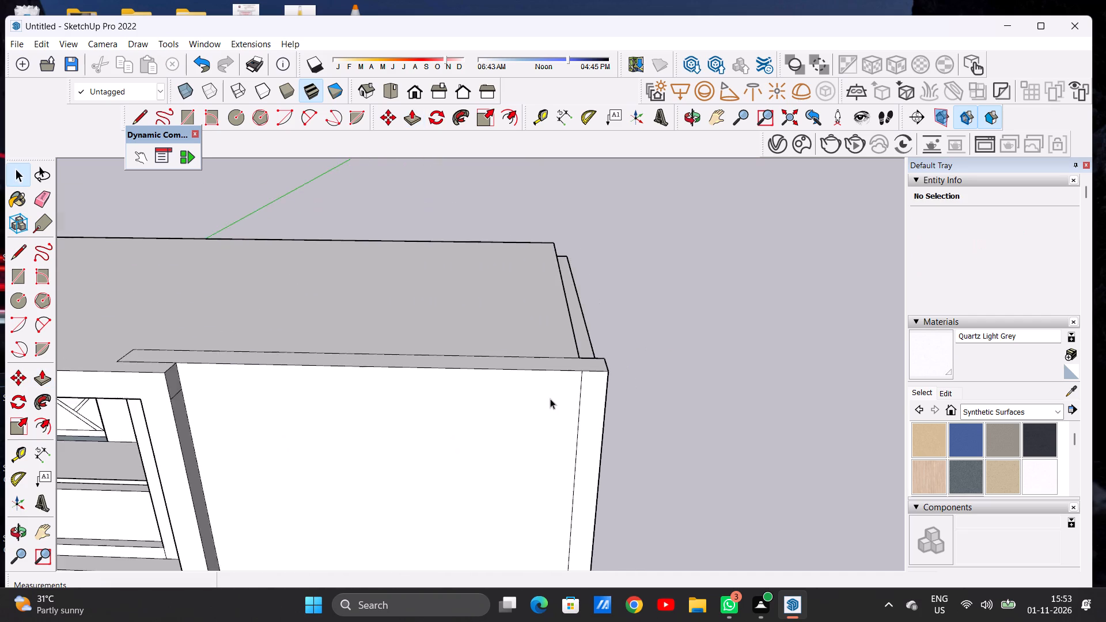
{"action": "scroll", "coordinate": [550, 399], "scroll_direction": "down", "scroll_amount": 10}
{"action": "middle_click_drag", "start_coordinate": [490, 416], "coordinate": [495, 358]}
{"action": "scroll", "coordinate": [495, 358], "scroll_direction": "down", "scroll_amount": 4}
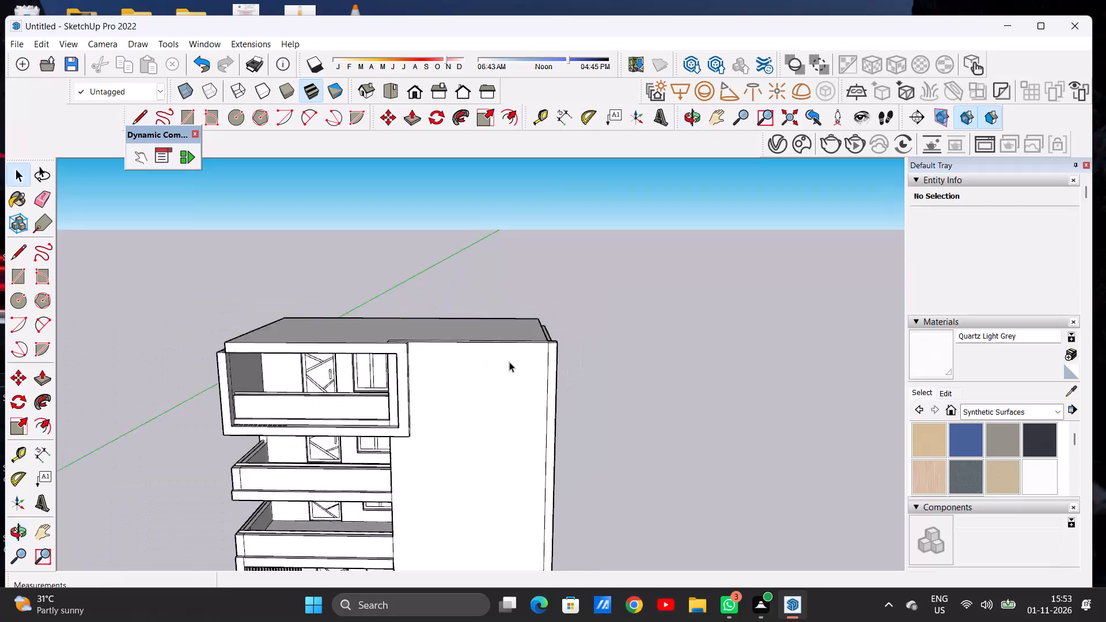
{"action": "scroll", "coordinate": [509, 362], "scroll_direction": "down", "scroll_amount": 9}
{"action": "middle_click_drag", "start_coordinate": [506, 397], "coordinate": [509, 388]}
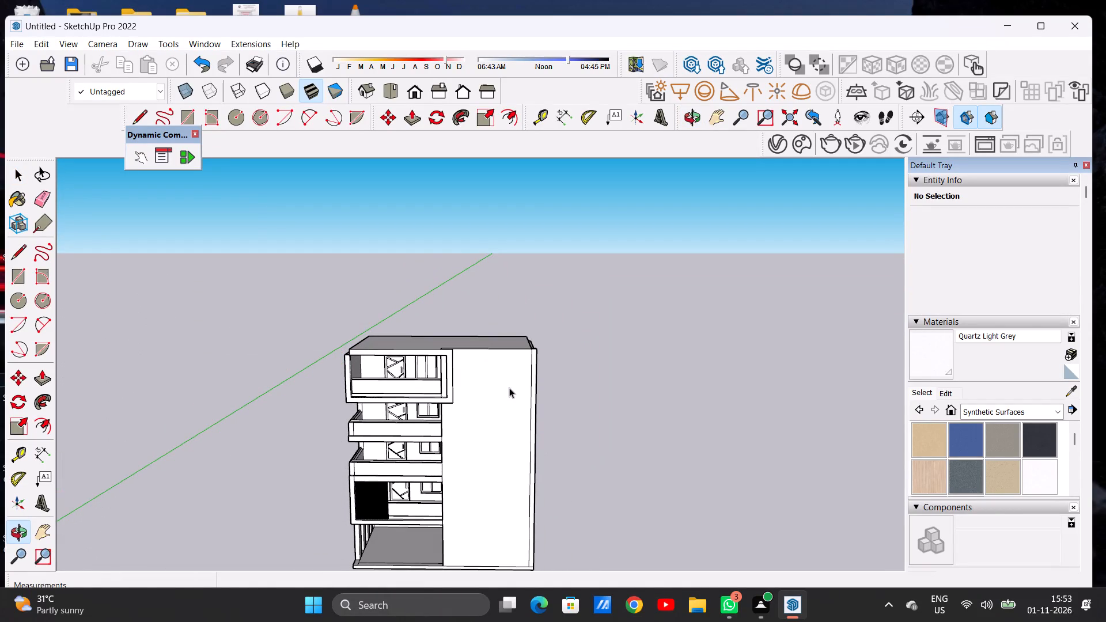
{"action": "middle_click_drag", "start_coordinate": [483, 321], "coordinate": [468, 436]}
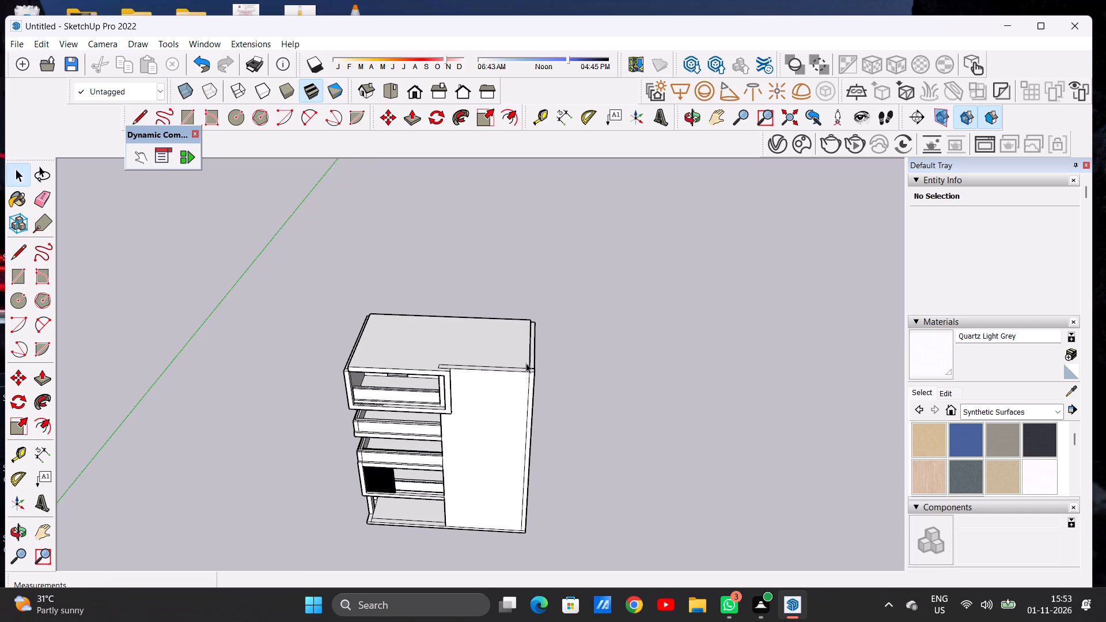
{"action": "scroll", "coordinate": [526, 363], "scroll_direction": "up", "scroll_amount": 14}
{"action": "middle_click_drag", "start_coordinate": [567, 369], "coordinate": [459, 371]}
{"action": "scroll", "coordinate": [441, 398], "scroll_direction": "up", "scroll_amount": 5}
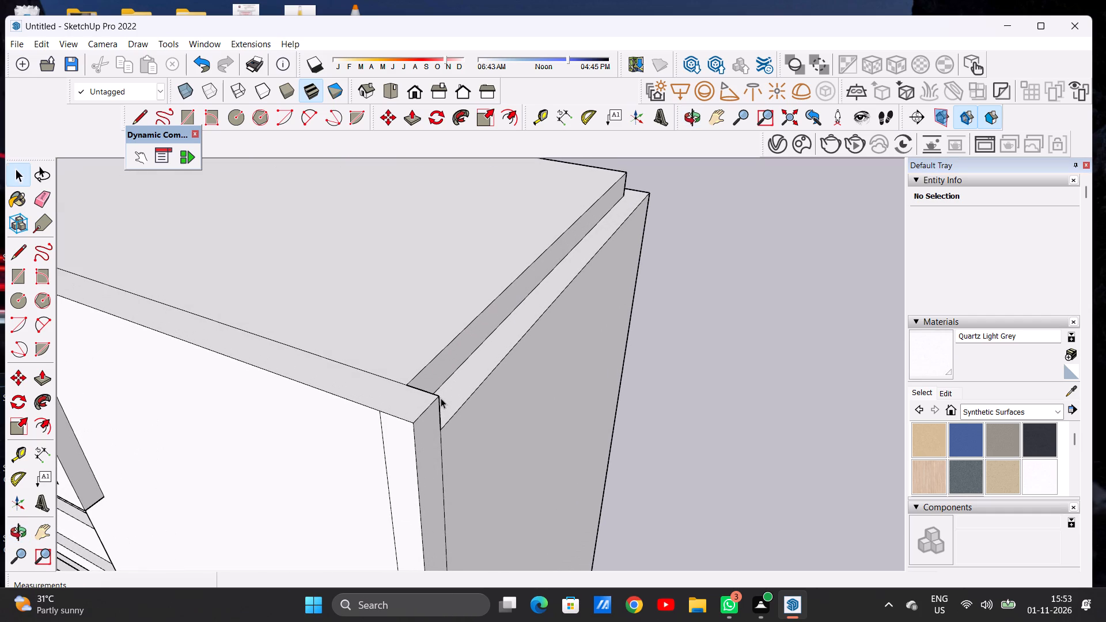
{"action": "key", "text": "p"}
{"action": "scroll", "coordinate": [453, 401], "scroll_direction": "up", "scroll_amount": 4}
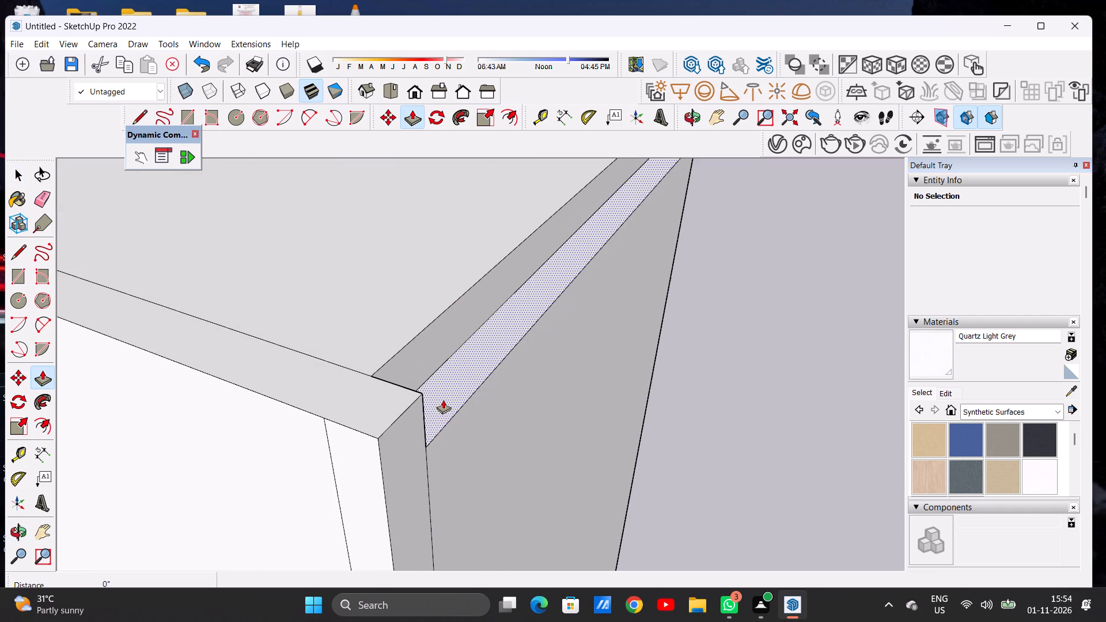
{"action": "left_click", "coordinate": [443, 400]}
{"action": "left_click", "coordinate": [416, 401]}
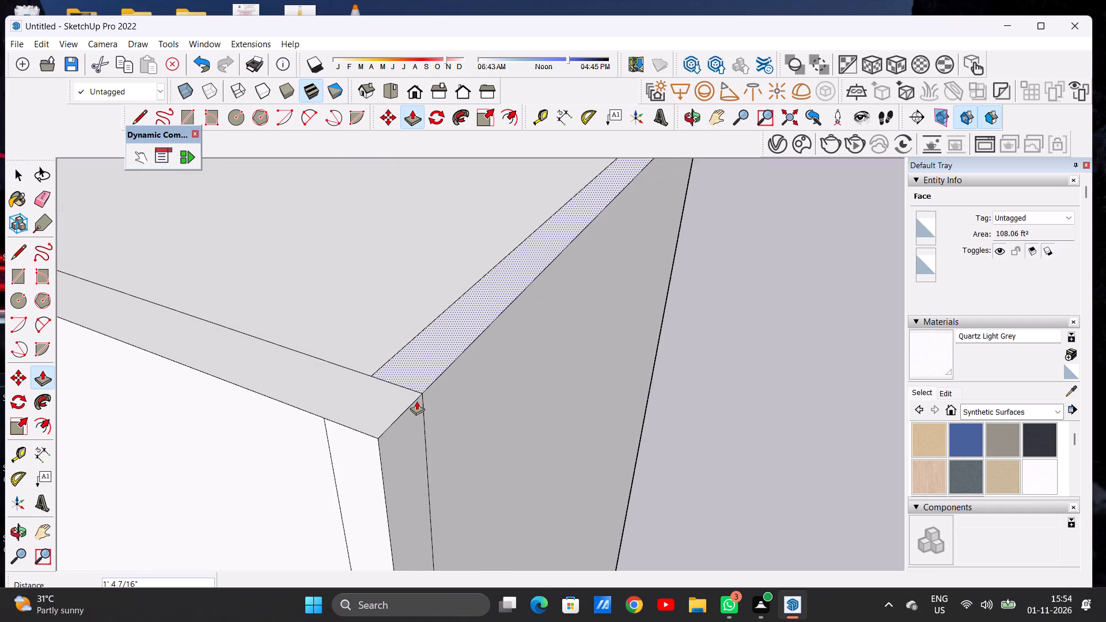
{"action": "key", "text": "space"}
Extend the balcony-side end of the front roof strip about 1' 2 1/8" to the outer edge of the frame's corner post.
{"action": "scroll", "coordinate": [448, 397], "scroll_direction": "down", "scroll_amount": 14}
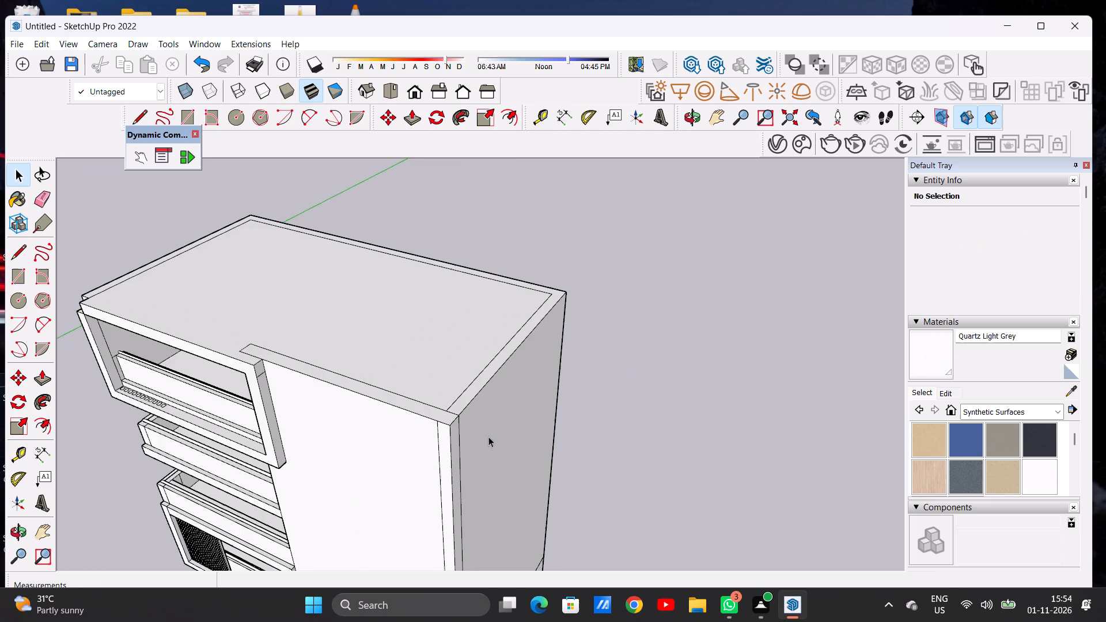
{"action": "scroll", "coordinate": [488, 437], "scroll_direction": "down", "scroll_amount": 8}
{"action": "middle_click_drag", "start_coordinate": [389, 414], "coordinate": [560, 313]}
{"action": "middle_click_drag", "start_coordinate": [302, 366], "coordinate": [379, 352]}
{"action": "scroll", "coordinate": [361, 362], "scroll_direction": "up", "scroll_amount": 12}
{"action": "middle_click_drag", "start_coordinate": [353, 359], "coordinate": [316, 400]}
{"action": "scroll", "coordinate": [331, 389], "scroll_direction": "up", "scroll_amount": 2}
{"action": "scroll", "coordinate": [331, 389], "scroll_direction": "down", "scroll_amount": 1}
{"action": "scroll", "coordinate": [331, 389], "scroll_direction": "up", "scroll_amount": 1}
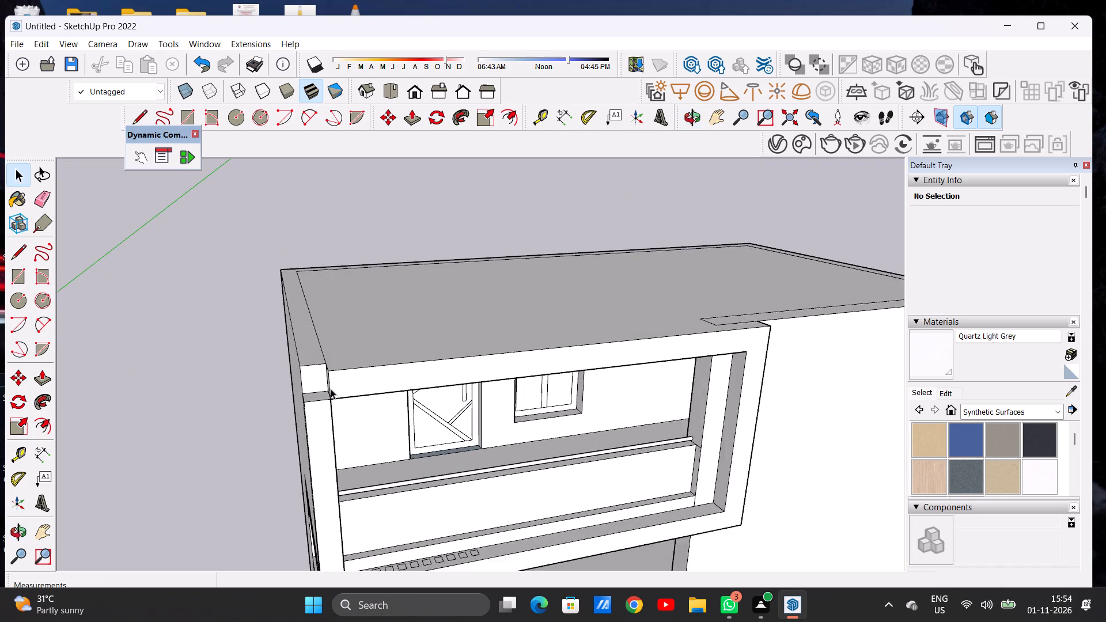
{"action": "scroll", "coordinate": [331, 389], "scroll_direction": "up", "scroll_amount": 1}
{"action": "key", "text": "p"}
{"action": "middle_click_drag", "start_coordinate": [290, 367], "coordinate": [332, 367]}
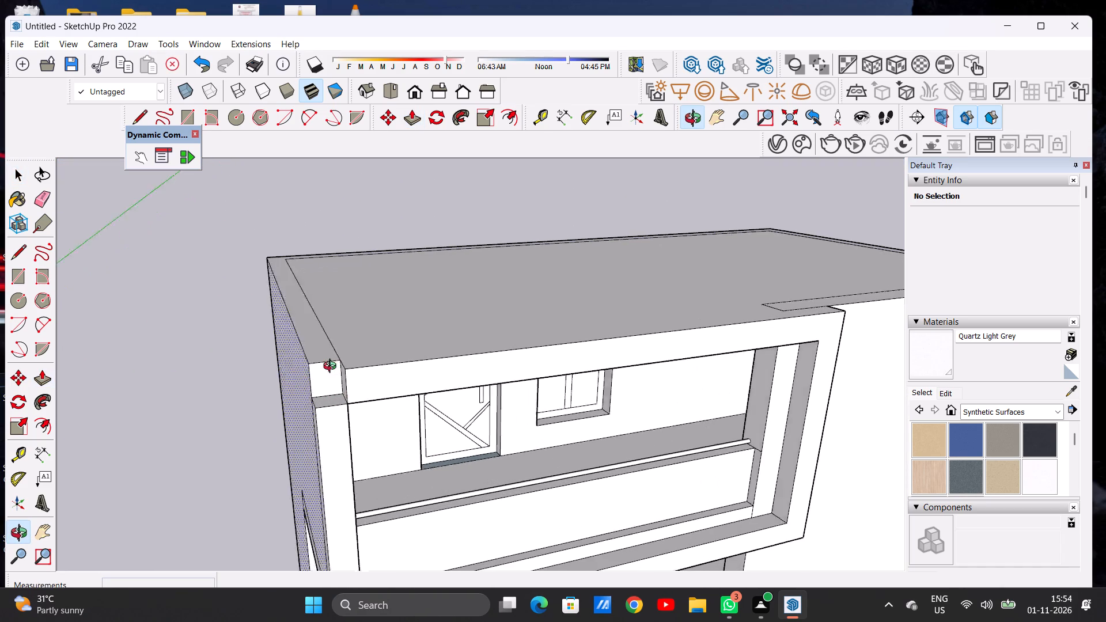
{"action": "middle_click_drag", "start_coordinate": [332, 367], "coordinate": [369, 367]}
{"action": "scroll", "coordinate": [449, 388], "scroll_direction": "up", "scroll_amount": 7}
{"action": "left_click", "coordinate": [453, 386]}
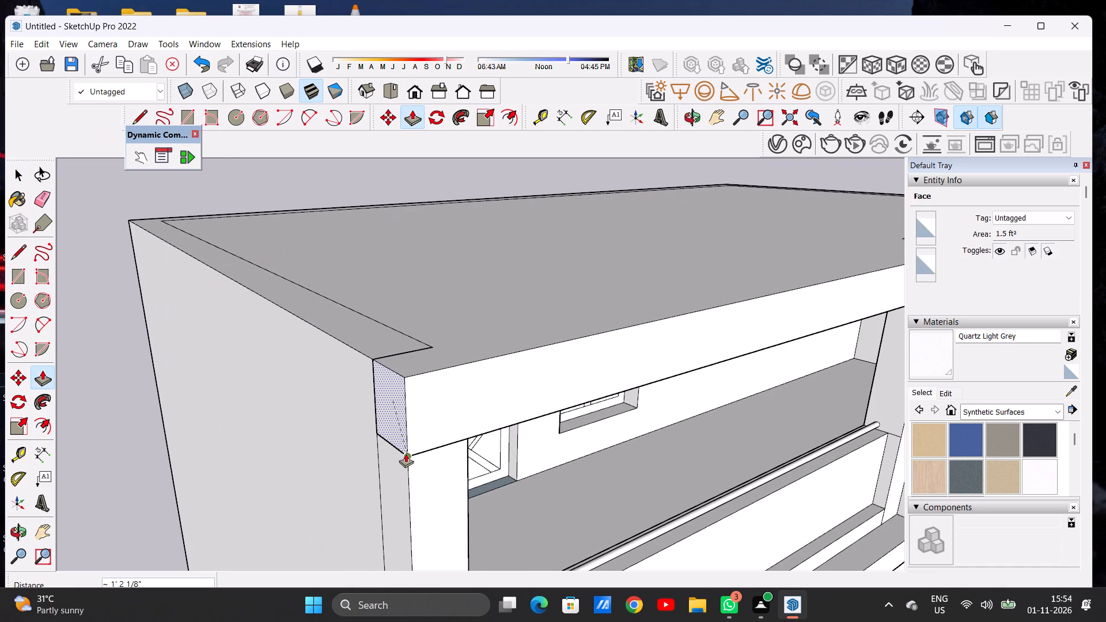
{"action": "left_click", "coordinate": [404, 458]}
{"action": "key", "text": "space"}
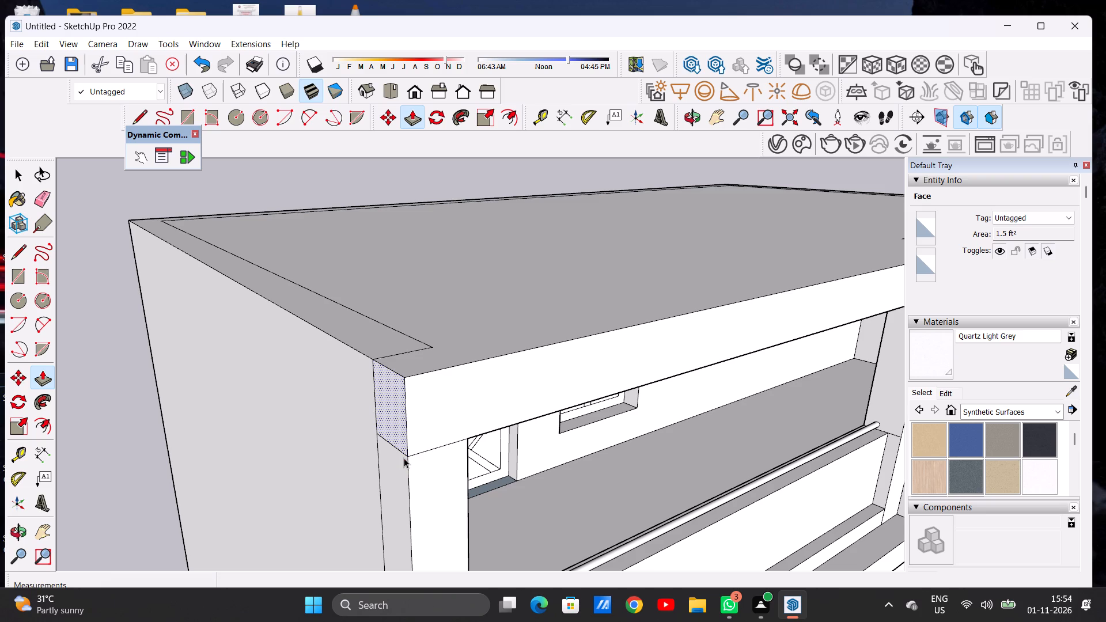
Erase the seam line on the front face where the outer corner post meets the extended roof strip.
{"action": "scroll", "coordinate": [384, 381], "scroll_direction": "down", "scroll_amount": 16}
{"action": "middle_click_drag", "start_coordinate": [512, 410], "coordinate": [414, 409]}
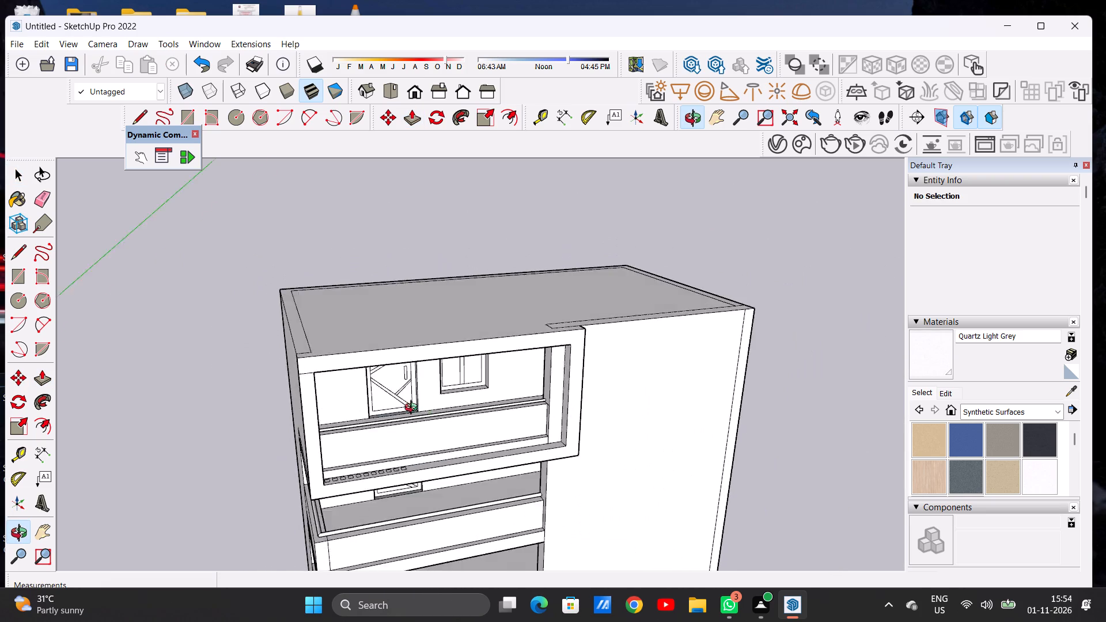
{"action": "middle_click_drag", "start_coordinate": [414, 409], "coordinate": [343, 351]}
{"action": "scroll", "coordinate": [497, 377], "scroll_direction": "down", "scroll_amount": 3}
{"action": "scroll", "coordinate": [319, 351], "scroll_direction": "up", "scroll_amount": 2}
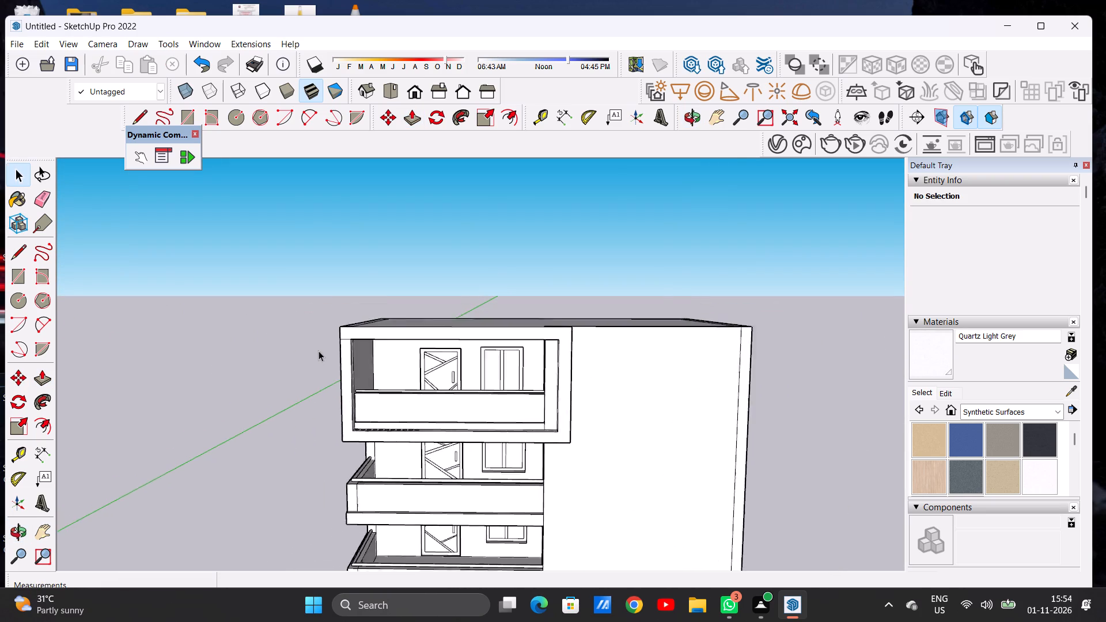
{"action": "scroll", "coordinate": [319, 351], "scroll_direction": "up", "scroll_amount": 6}
{"action": "scroll", "coordinate": [370, 340], "scroll_direction": "down", "scroll_amount": 1}
{"action": "scroll", "coordinate": [370, 340], "scroll_direction": "up", "scroll_amount": 10}
{"action": "key", "text": "e"}
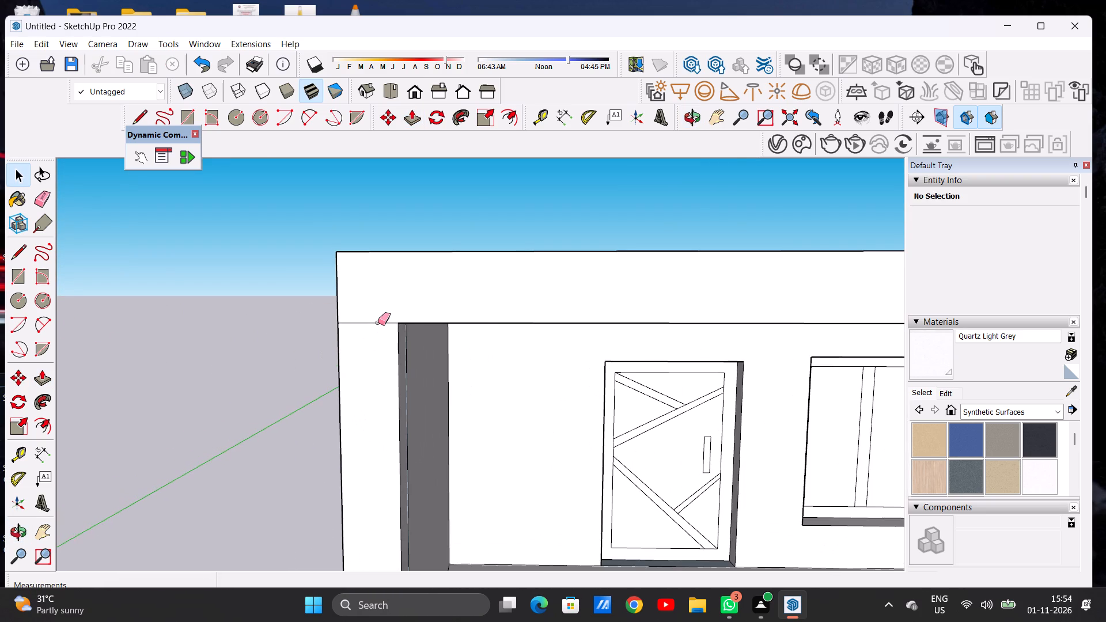
{"action": "left_click_drag", "start_coordinate": [384, 316], "coordinate": [382, 329]}
{"action": "key", "text": "space"}
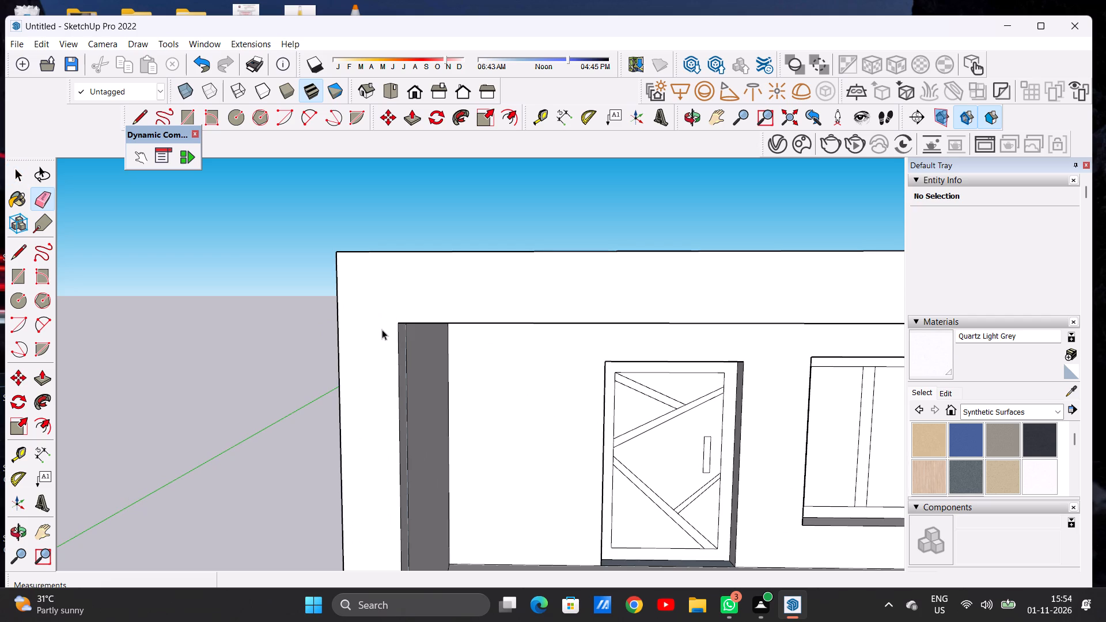
{"action": "key", "text": "space"}
Examine the front elevation with the top balcony's completed frame against the balconies and front wall.
{"action": "scroll", "coordinate": [368, 335], "scroll_direction": "down", "scroll_amount": 7}
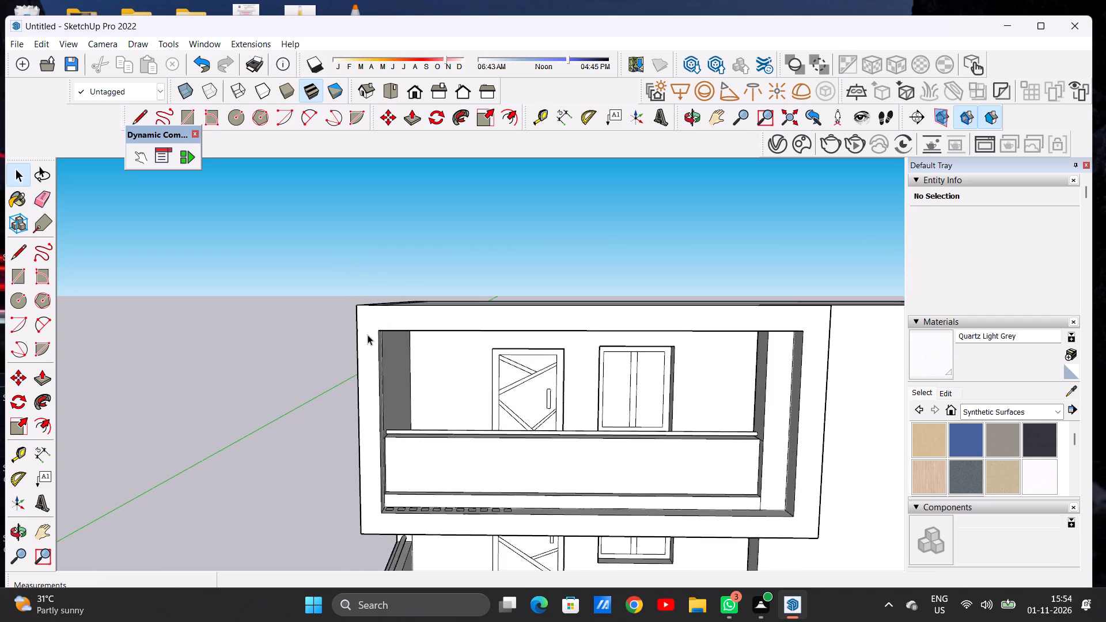
{"action": "scroll", "coordinate": [368, 335], "scroll_direction": "down", "scroll_amount": 9}
{"action": "scroll", "coordinate": [351, 335], "scroll_direction": "up", "scroll_amount": 2}
{"action": "scroll", "coordinate": [351, 335], "scroll_direction": "down", "scroll_amount": 1}
{"action": "middle_click_drag", "start_coordinate": [411, 385], "coordinate": [418, 379]}
{"action": "scroll", "coordinate": [357, 367], "scroll_direction": "down", "scroll_amount": 7}
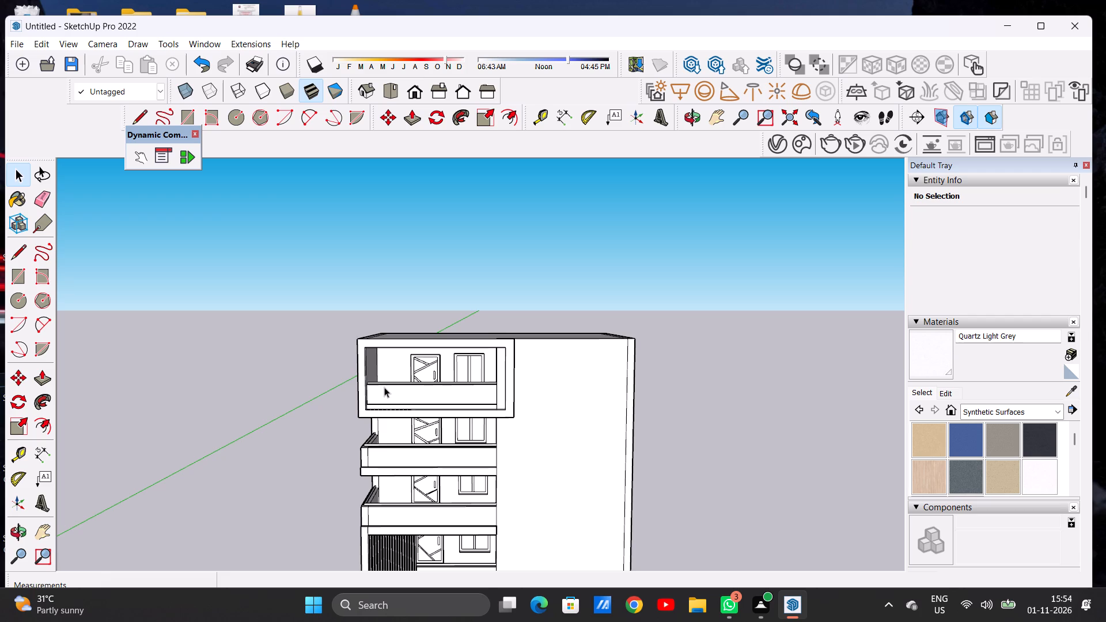
{"action": "scroll", "coordinate": [380, 351], "scroll_direction": "down", "scroll_amount": 5}
{"action": "middle_click_drag", "start_coordinate": [449, 373], "coordinate": [446, 414]}
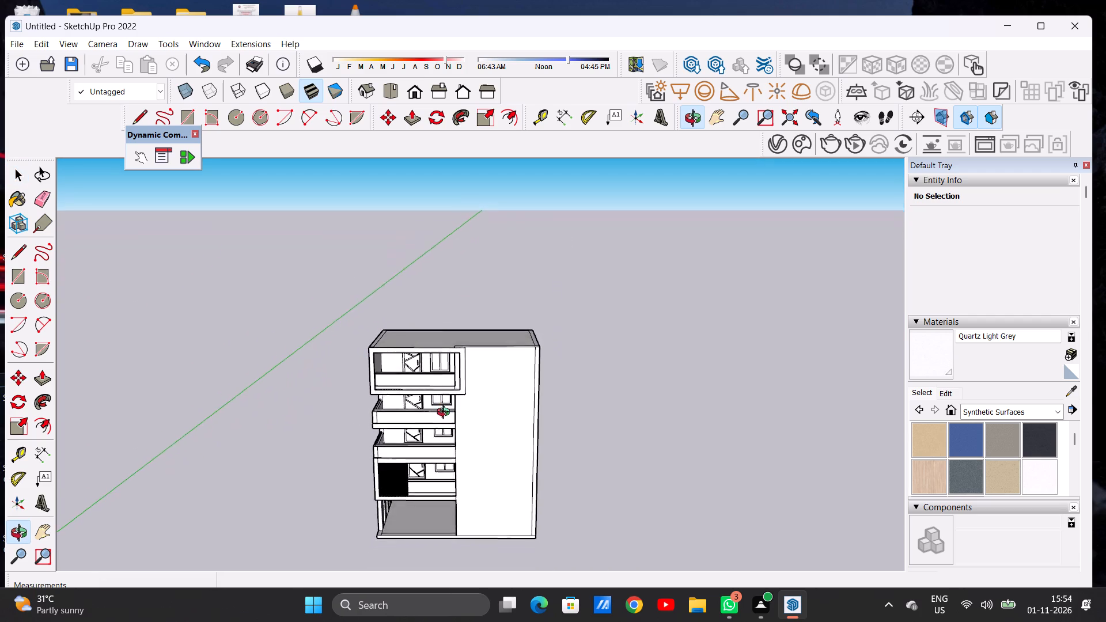
{"action": "middle_click_drag", "start_coordinate": [446, 414], "coordinate": [427, 399]}
Pull the first square on the balcony frame's bottom ledge, nearest the outer post, up about 10' 2 15/16" to the top of the frame opening.
{"action": "scroll", "coordinate": [423, 377], "scroll_direction": "up", "scroll_amount": 10}
{"action": "scroll", "coordinate": [425, 375], "scroll_direction": "down", "scroll_amount": 1}
{"action": "scroll", "coordinate": [425, 375], "scroll_direction": "up", "scroll_amount": 1}
{"action": "middle_click_drag", "start_coordinate": [414, 374], "coordinate": [416, 399]}
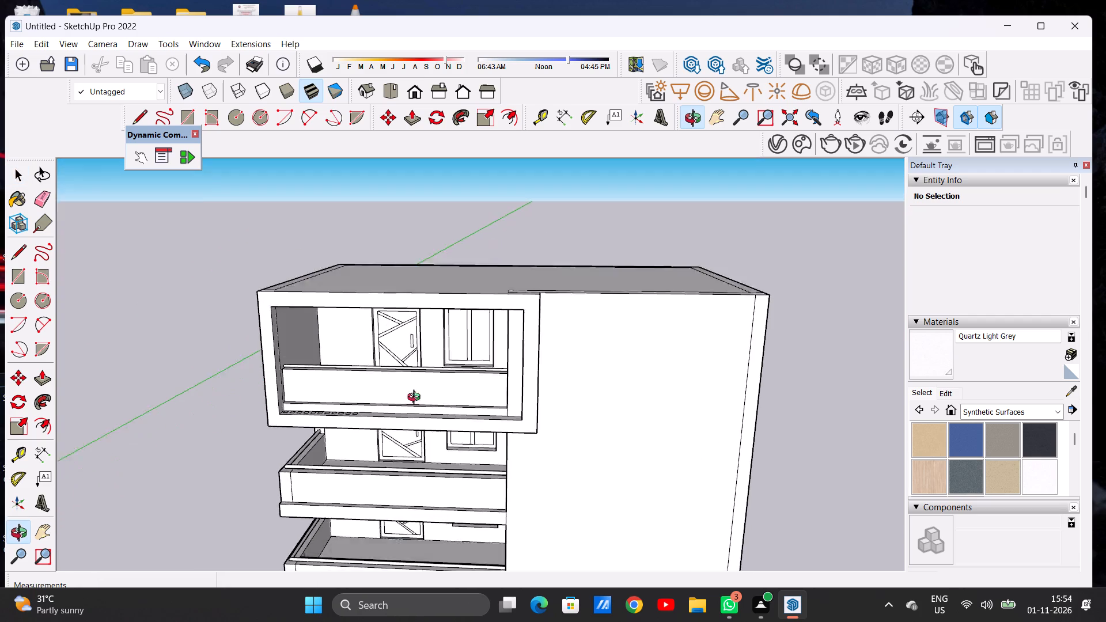
{"action": "middle_click_drag", "start_coordinate": [416, 399], "coordinate": [393, 449]}
{"action": "scroll", "coordinate": [300, 422], "scroll_direction": "up", "scroll_amount": 10}
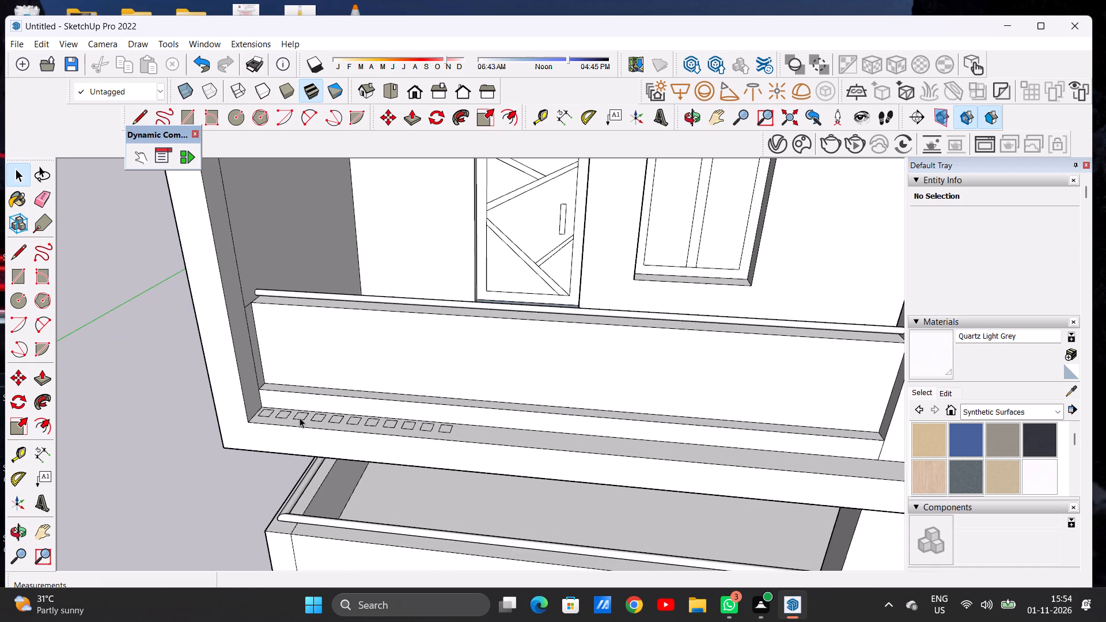
{"action": "key", "text": "p"}
{"action": "scroll", "coordinate": [287, 402], "scroll_direction": "up", "scroll_amount": 6}
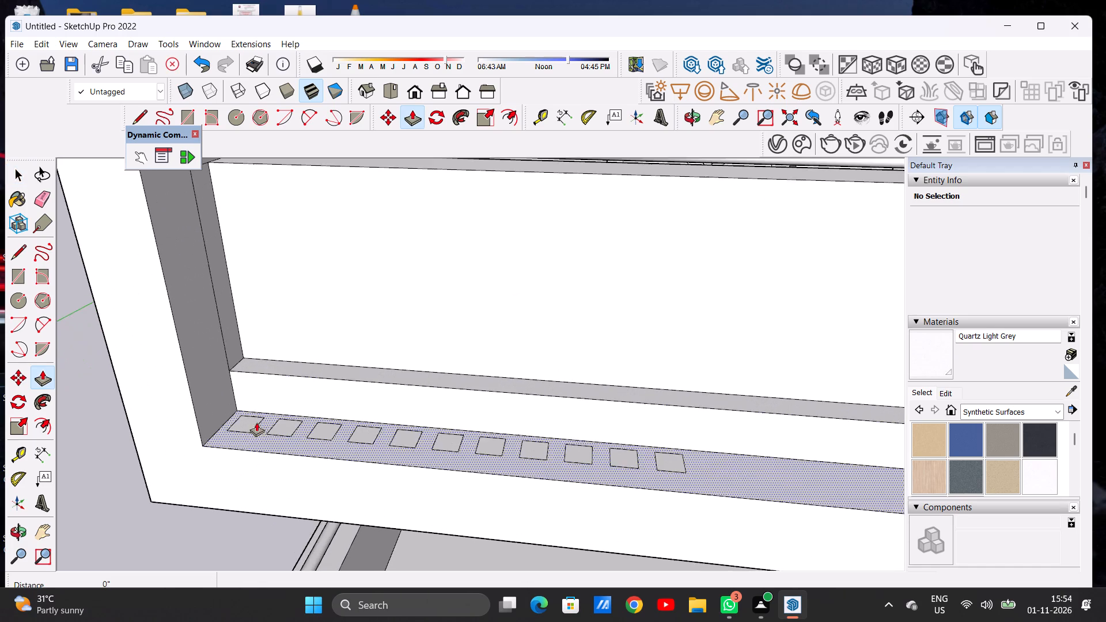
{"action": "scroll", "coordinate": [256, 422], "scroll_direction": "up", "scroll_amount": 5}
{"action": "left_click", "coordinate": [247, 423]}
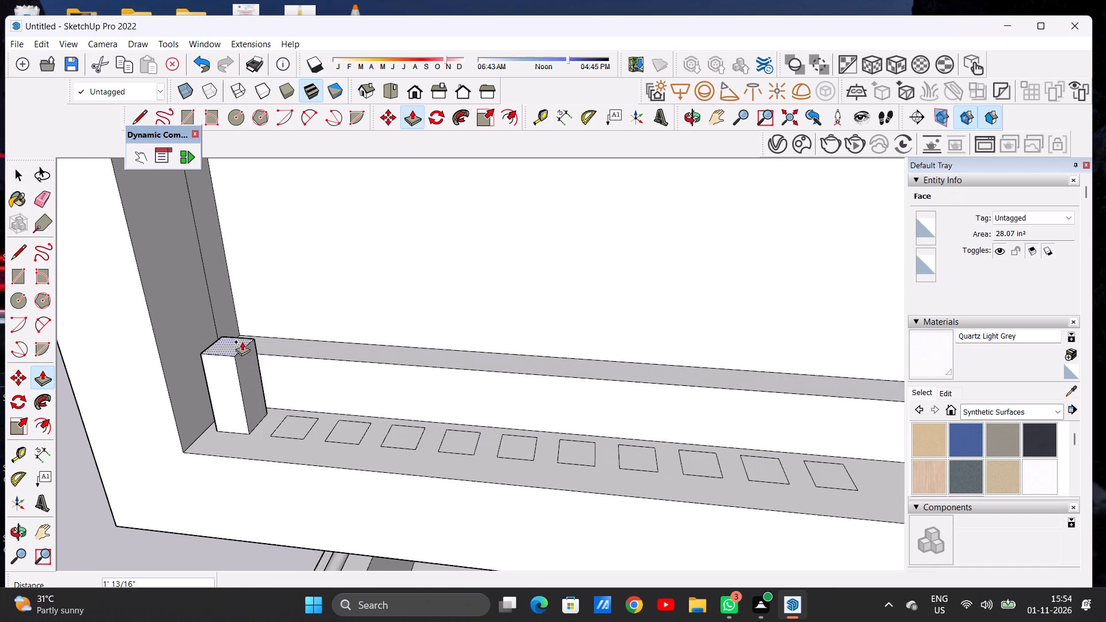
{"action": "scroll", "coordinate": [243, 351], "scroll_direction": "down", "scroll_amount": 4}
{"action": "scroll", "coordinate": [244, 356], "scroll_direction": "up", "scroll_amount": 1}
{"action": "scroll", "coordinate": [244, 356], "scroll_direction": "down", "scroll_amount": 4}
{"action": "scroll", "coordinate": [252, 373], "scroll_direction": "up", "scroll_amount": 1}
{"action": "scroll", "coordinate": [253, 374], "scroll_direction": "down", "scroll_amount": 16}
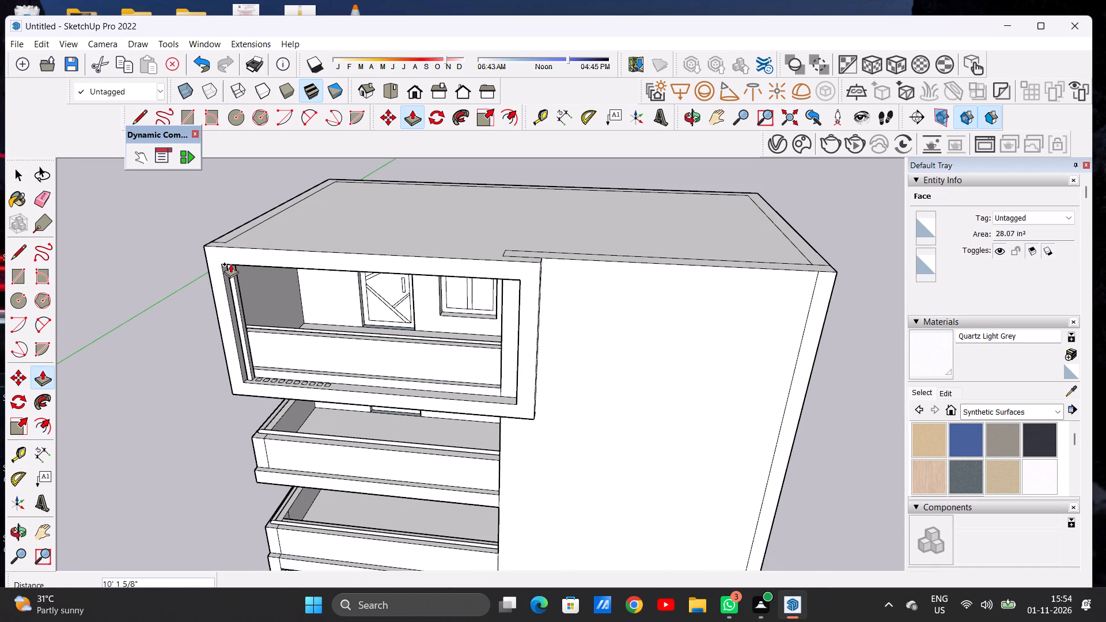
{"action": "scroll", "coordinate": [230, 264], "scroll_direction": "up", "scroll_amount": 2}
{"action": "scroll", "coordinate": [230, 264], "scroll_direction": "down", "scroll_amount": 1}
{"action": "scroll", "coordinate": [230, 264], "scroll_direction": "up", "scroll_amount": 4}
{"action": "middle_click_drag", "start_coordinate": [249, 245], "coordinate": [264, 227]}
{"action": "scroll", "coordinate": [230, 260], "scroll_direction": "up", "scroll_amount": 4}
{"action": "scroll", "coordinate": [230, 260], "scroll_direction": "down", "scroll_amount": 1}
{"action": "scroll", "coordinate": [230, 260], "scroll_direction": "up", "scroll_amount": 10}
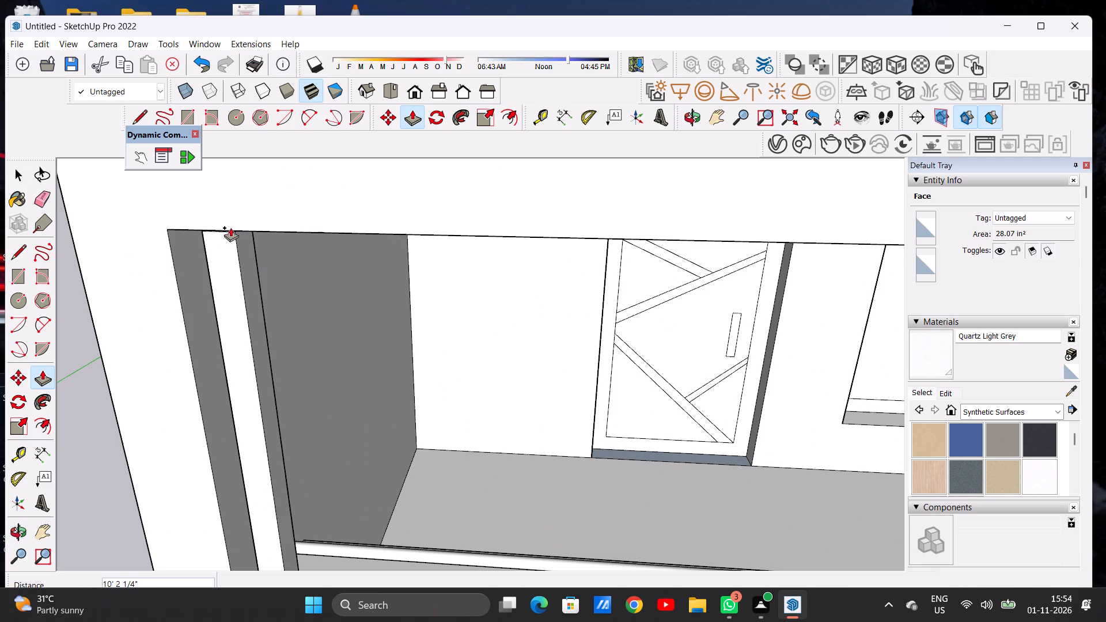
{"action": "left_click", "coordinate": [200, 225]}
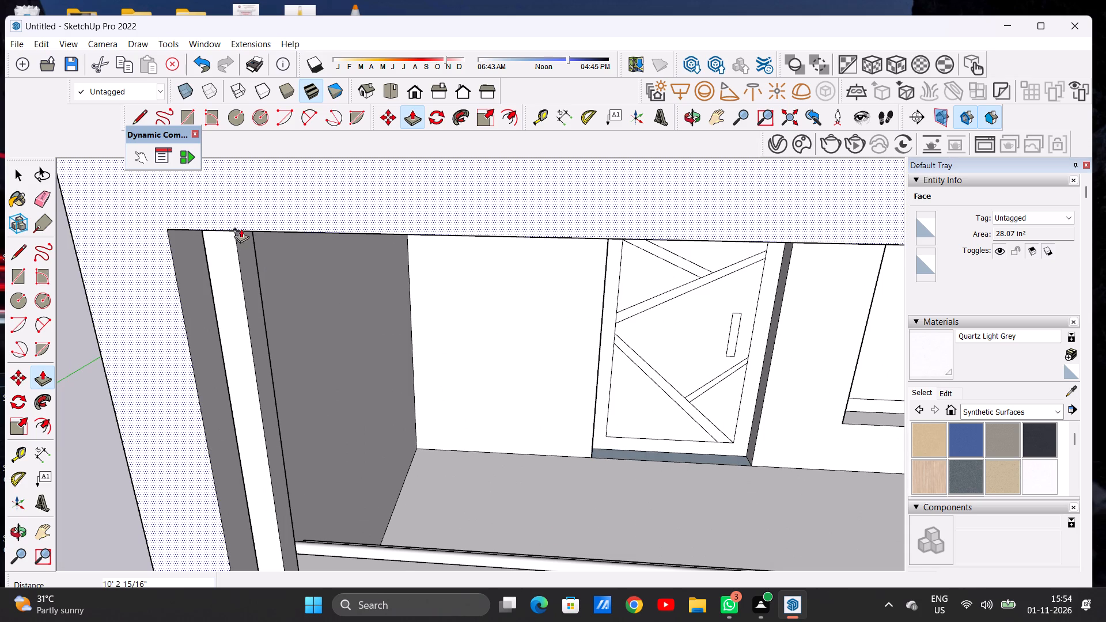
{"action": "key", "text": "space"}
Examine the front elevation with the first vertical slat inside the top balcony frame.
{"action": "scroll", "coordinate": [331, 346], "scroll_direction": "down", "scroll_amount": 9}
{"action": "scroll", "coordinate": [335, 368], "scroll_direction": "up", "scroll_amount": 1}
{"action": "scroll", "coordinate": [321, 357], "scroll_direction": "down", "scroll_amount": 9}
{"action": "middle_click_drag", "start_coordinate": [348, 423], "coordinate": [397, 352]}
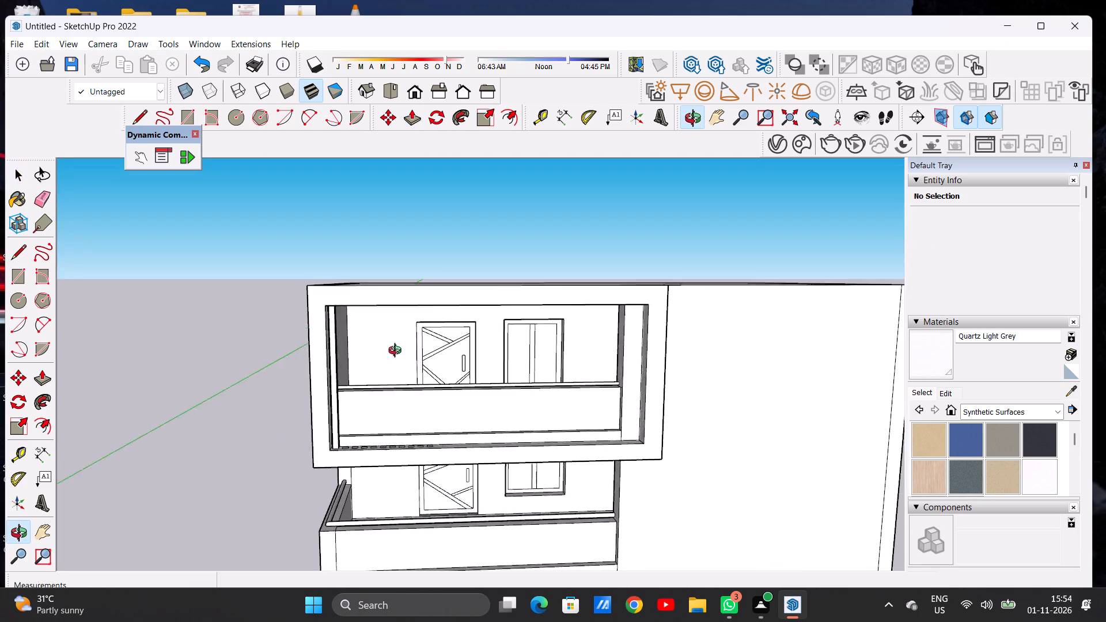
{"action": "middle_click_drag", "start_coordinate": [397, 352], "coordinate": [387, 322]}
{"action": "scroll", "coordinate": [316, 335], "scroll_direction": "down", "scroll_amount": 13}
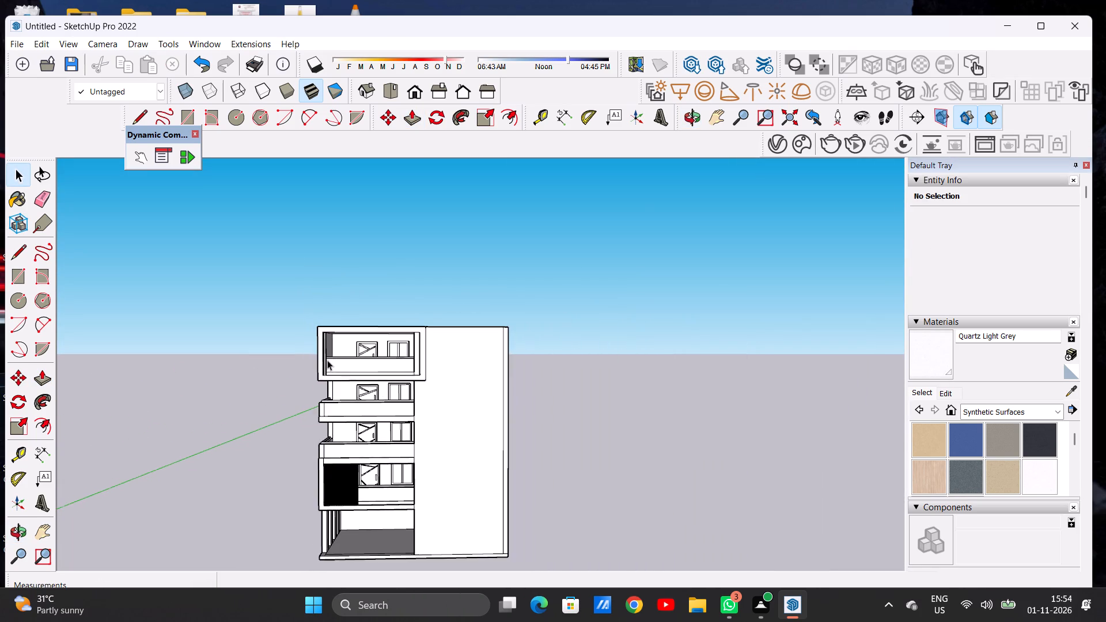
{"action": "middle_click_drag", "start_coordinate": [331, 365], "coordinate": [327, 433]}
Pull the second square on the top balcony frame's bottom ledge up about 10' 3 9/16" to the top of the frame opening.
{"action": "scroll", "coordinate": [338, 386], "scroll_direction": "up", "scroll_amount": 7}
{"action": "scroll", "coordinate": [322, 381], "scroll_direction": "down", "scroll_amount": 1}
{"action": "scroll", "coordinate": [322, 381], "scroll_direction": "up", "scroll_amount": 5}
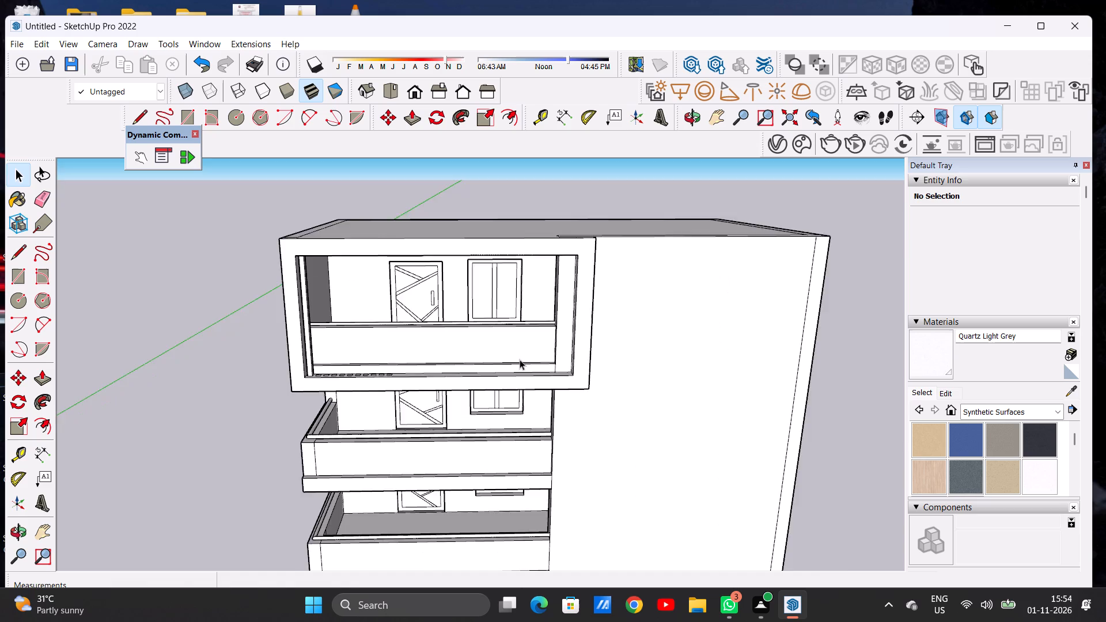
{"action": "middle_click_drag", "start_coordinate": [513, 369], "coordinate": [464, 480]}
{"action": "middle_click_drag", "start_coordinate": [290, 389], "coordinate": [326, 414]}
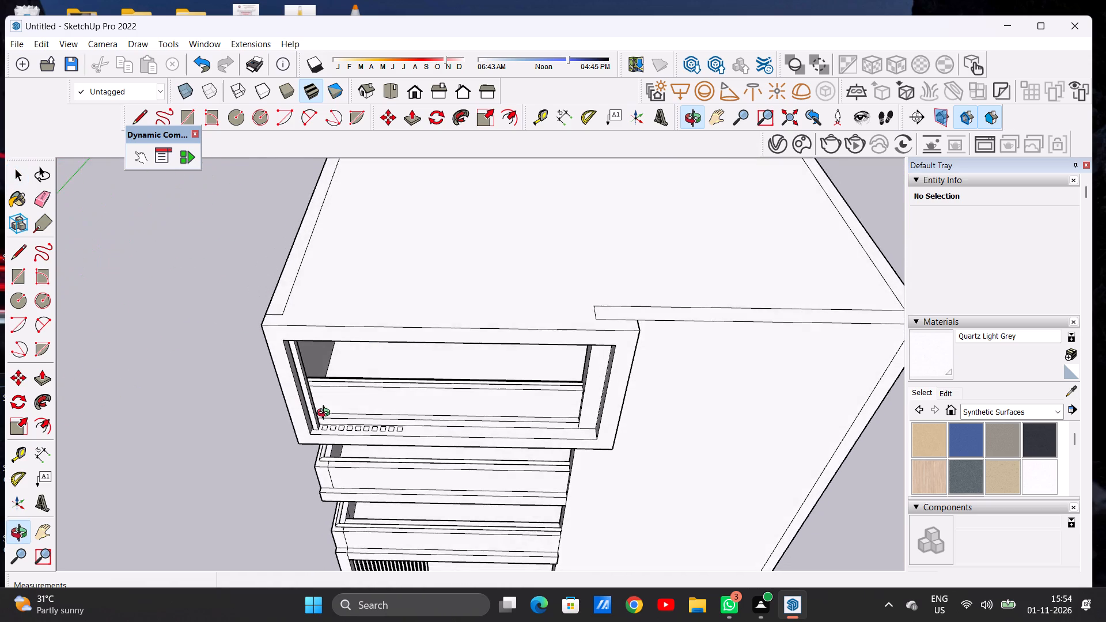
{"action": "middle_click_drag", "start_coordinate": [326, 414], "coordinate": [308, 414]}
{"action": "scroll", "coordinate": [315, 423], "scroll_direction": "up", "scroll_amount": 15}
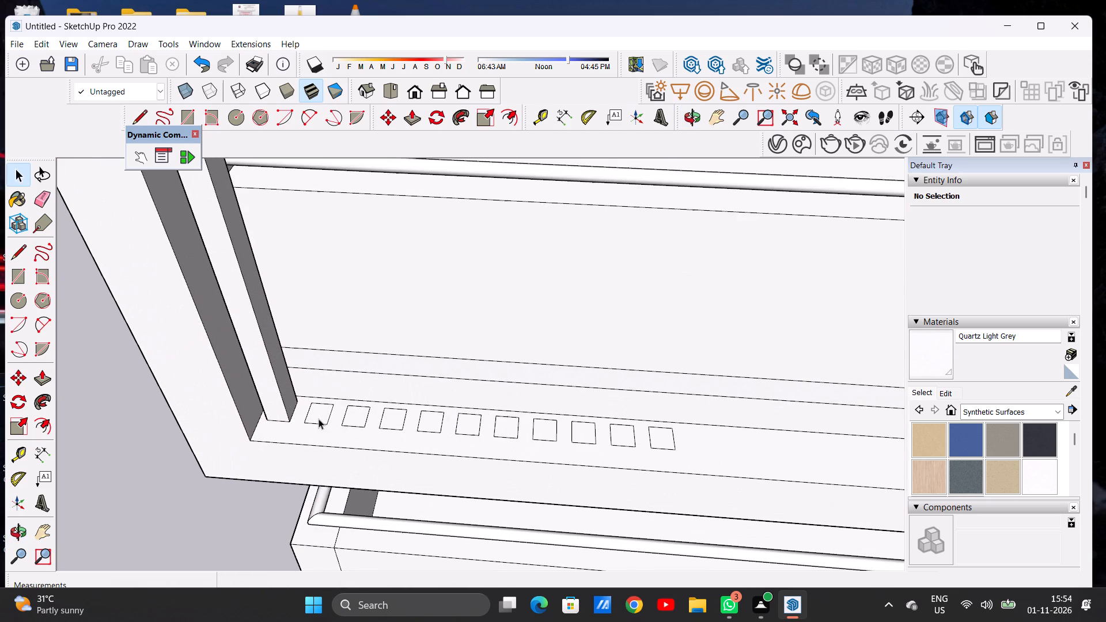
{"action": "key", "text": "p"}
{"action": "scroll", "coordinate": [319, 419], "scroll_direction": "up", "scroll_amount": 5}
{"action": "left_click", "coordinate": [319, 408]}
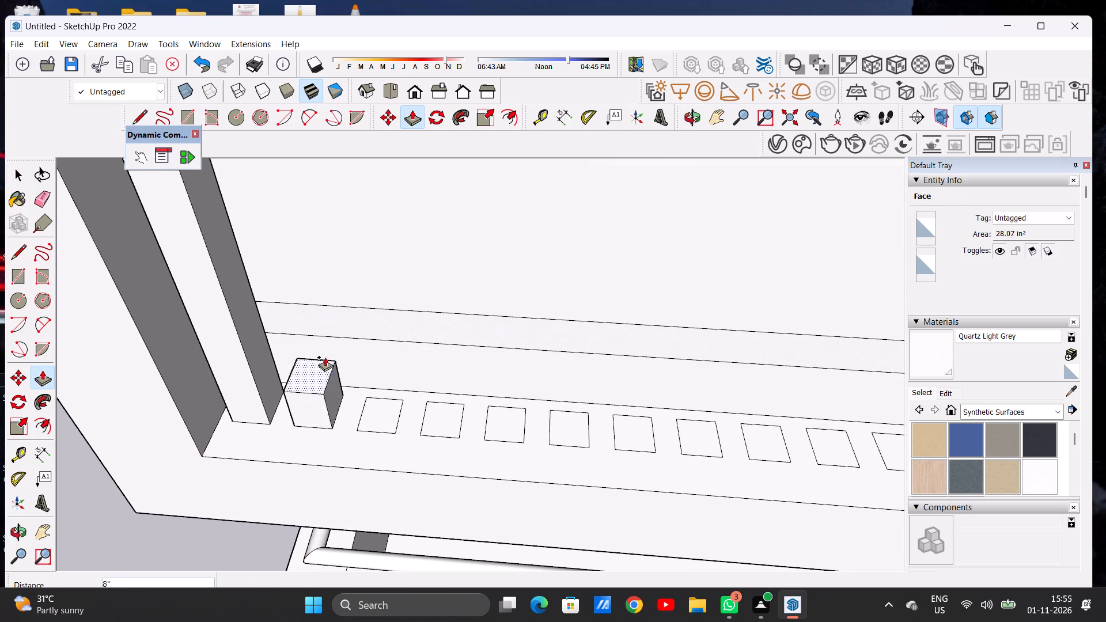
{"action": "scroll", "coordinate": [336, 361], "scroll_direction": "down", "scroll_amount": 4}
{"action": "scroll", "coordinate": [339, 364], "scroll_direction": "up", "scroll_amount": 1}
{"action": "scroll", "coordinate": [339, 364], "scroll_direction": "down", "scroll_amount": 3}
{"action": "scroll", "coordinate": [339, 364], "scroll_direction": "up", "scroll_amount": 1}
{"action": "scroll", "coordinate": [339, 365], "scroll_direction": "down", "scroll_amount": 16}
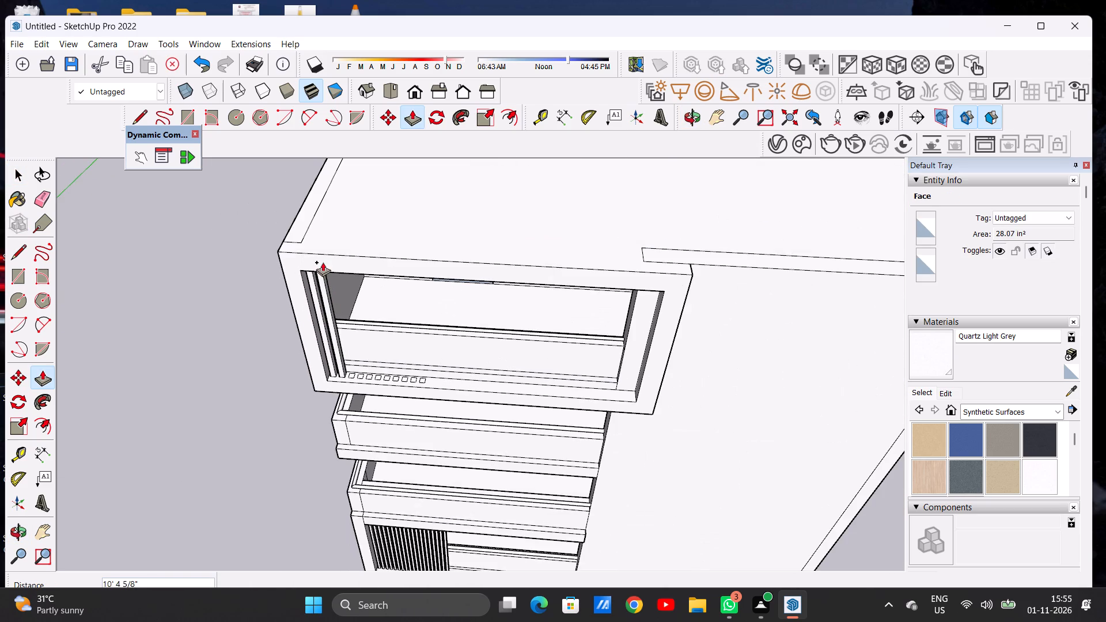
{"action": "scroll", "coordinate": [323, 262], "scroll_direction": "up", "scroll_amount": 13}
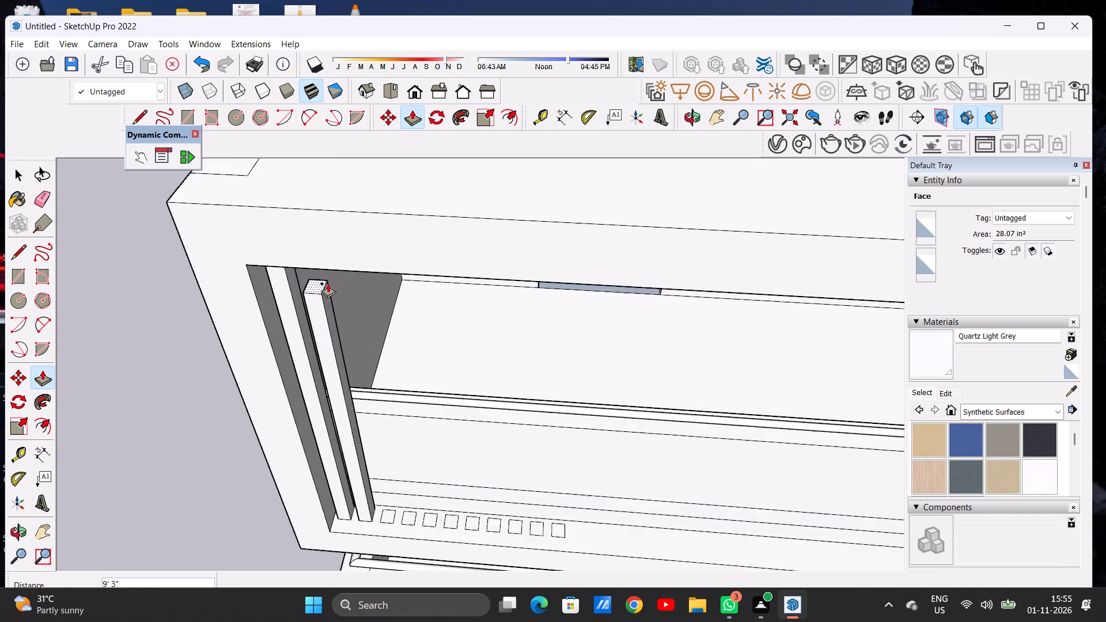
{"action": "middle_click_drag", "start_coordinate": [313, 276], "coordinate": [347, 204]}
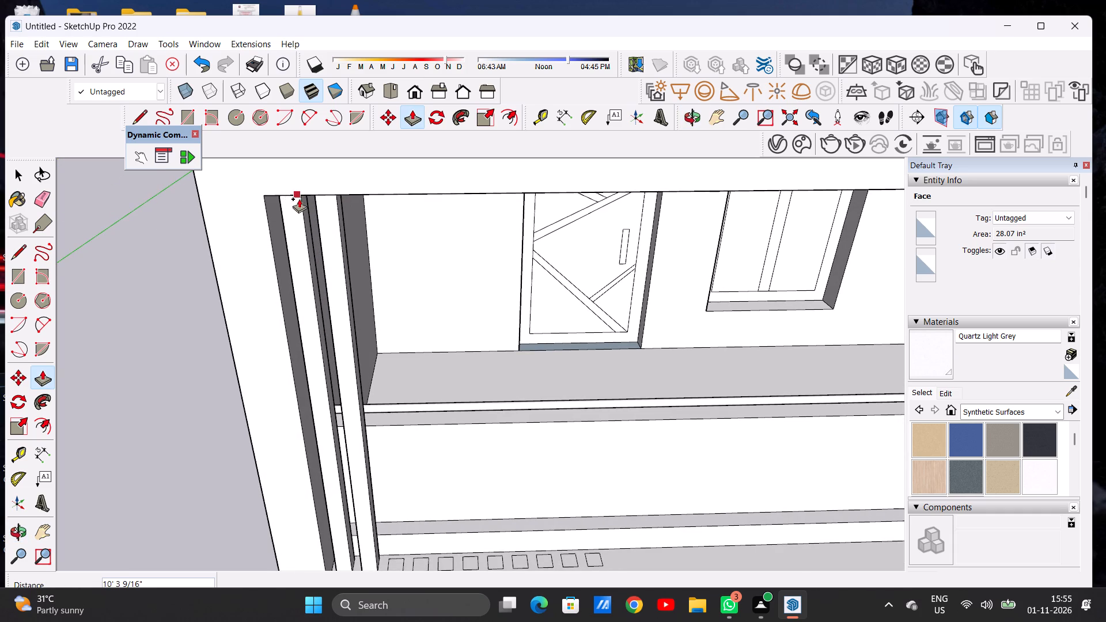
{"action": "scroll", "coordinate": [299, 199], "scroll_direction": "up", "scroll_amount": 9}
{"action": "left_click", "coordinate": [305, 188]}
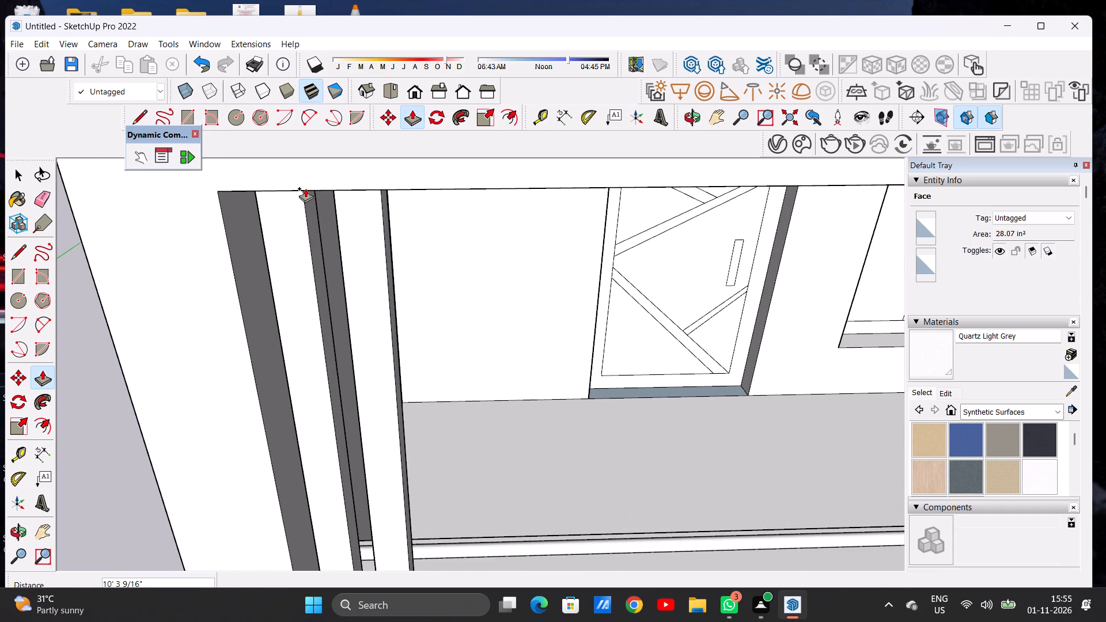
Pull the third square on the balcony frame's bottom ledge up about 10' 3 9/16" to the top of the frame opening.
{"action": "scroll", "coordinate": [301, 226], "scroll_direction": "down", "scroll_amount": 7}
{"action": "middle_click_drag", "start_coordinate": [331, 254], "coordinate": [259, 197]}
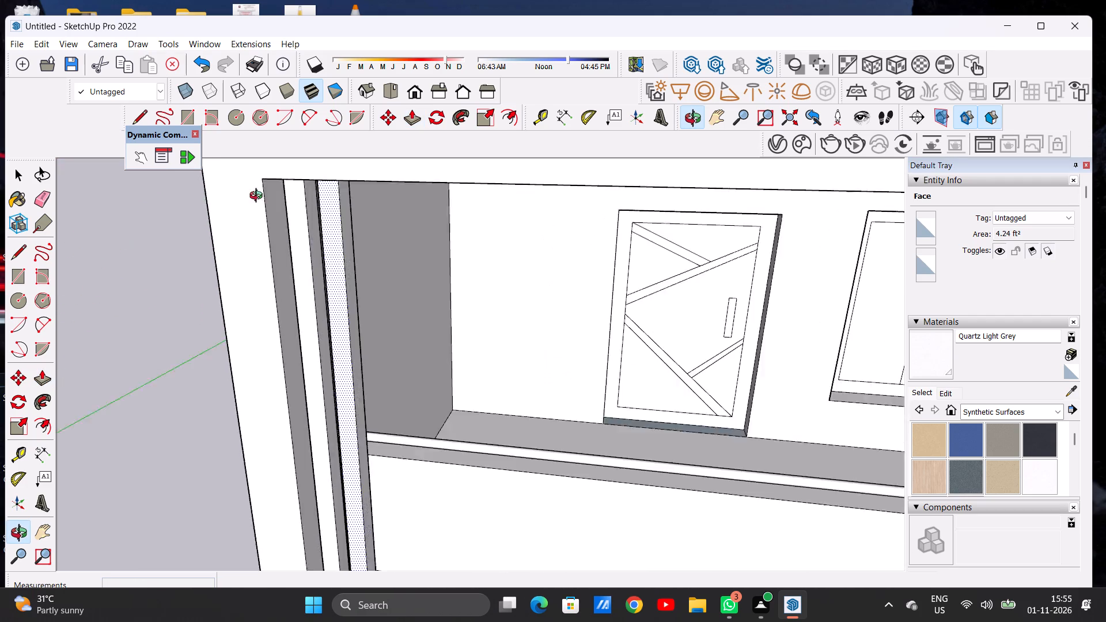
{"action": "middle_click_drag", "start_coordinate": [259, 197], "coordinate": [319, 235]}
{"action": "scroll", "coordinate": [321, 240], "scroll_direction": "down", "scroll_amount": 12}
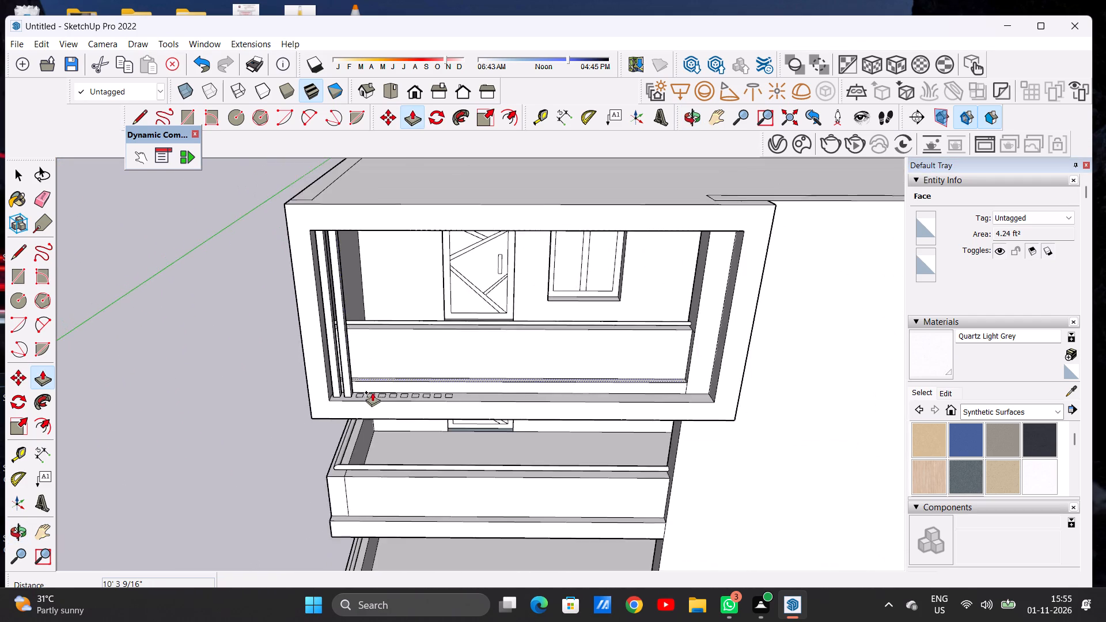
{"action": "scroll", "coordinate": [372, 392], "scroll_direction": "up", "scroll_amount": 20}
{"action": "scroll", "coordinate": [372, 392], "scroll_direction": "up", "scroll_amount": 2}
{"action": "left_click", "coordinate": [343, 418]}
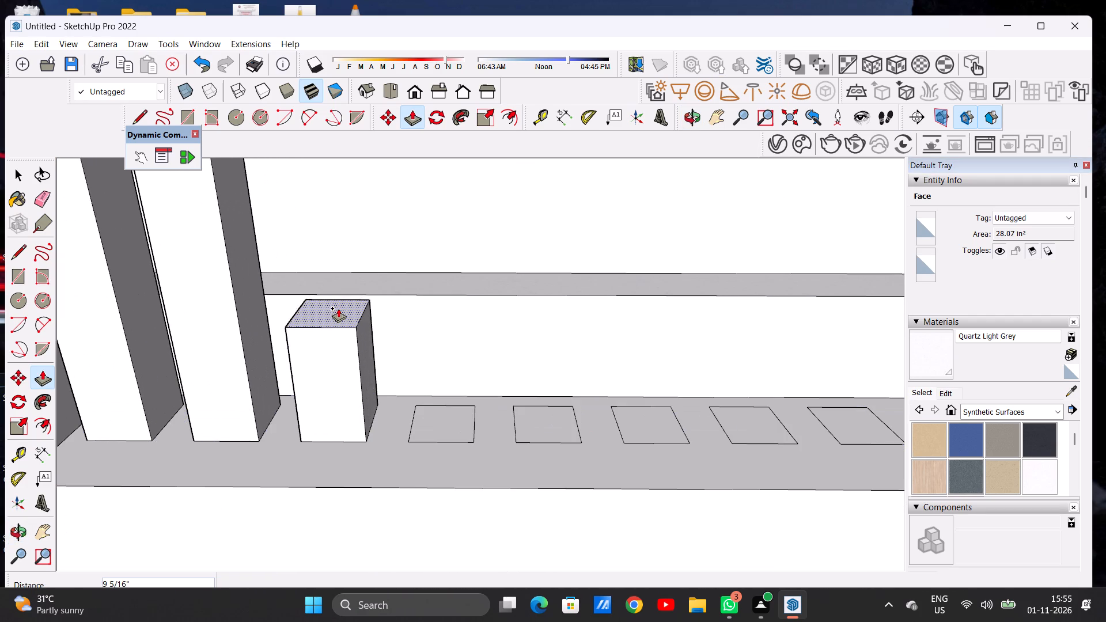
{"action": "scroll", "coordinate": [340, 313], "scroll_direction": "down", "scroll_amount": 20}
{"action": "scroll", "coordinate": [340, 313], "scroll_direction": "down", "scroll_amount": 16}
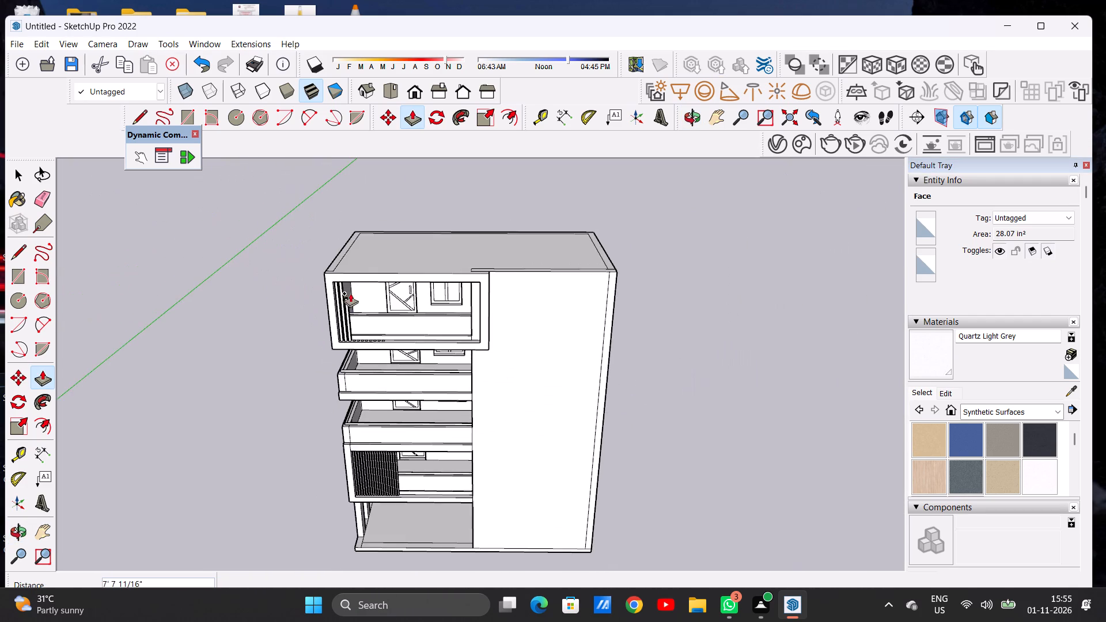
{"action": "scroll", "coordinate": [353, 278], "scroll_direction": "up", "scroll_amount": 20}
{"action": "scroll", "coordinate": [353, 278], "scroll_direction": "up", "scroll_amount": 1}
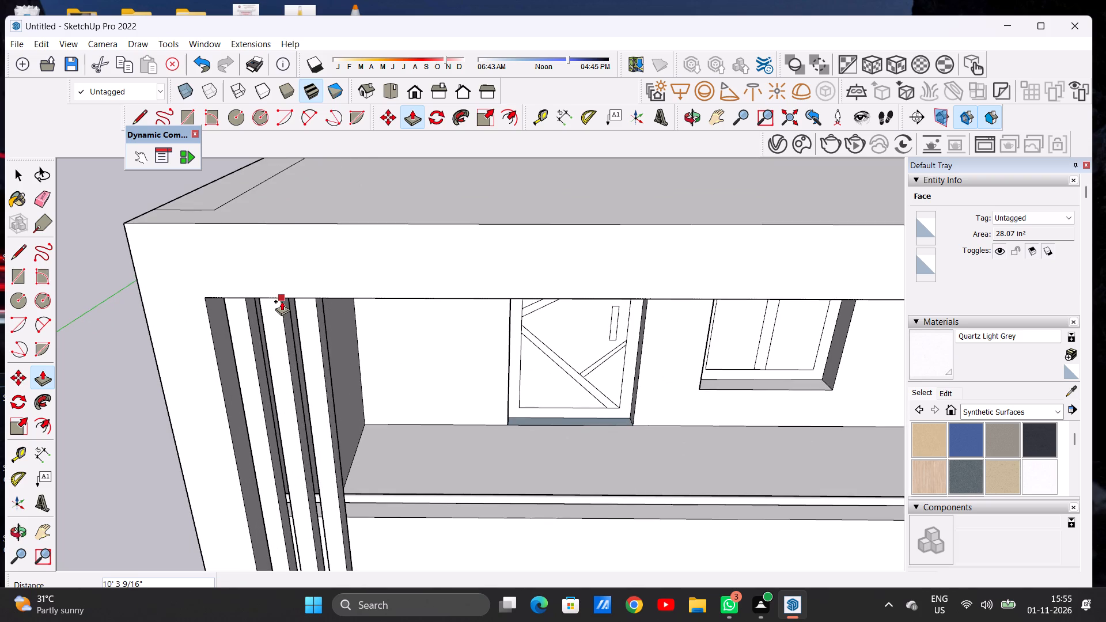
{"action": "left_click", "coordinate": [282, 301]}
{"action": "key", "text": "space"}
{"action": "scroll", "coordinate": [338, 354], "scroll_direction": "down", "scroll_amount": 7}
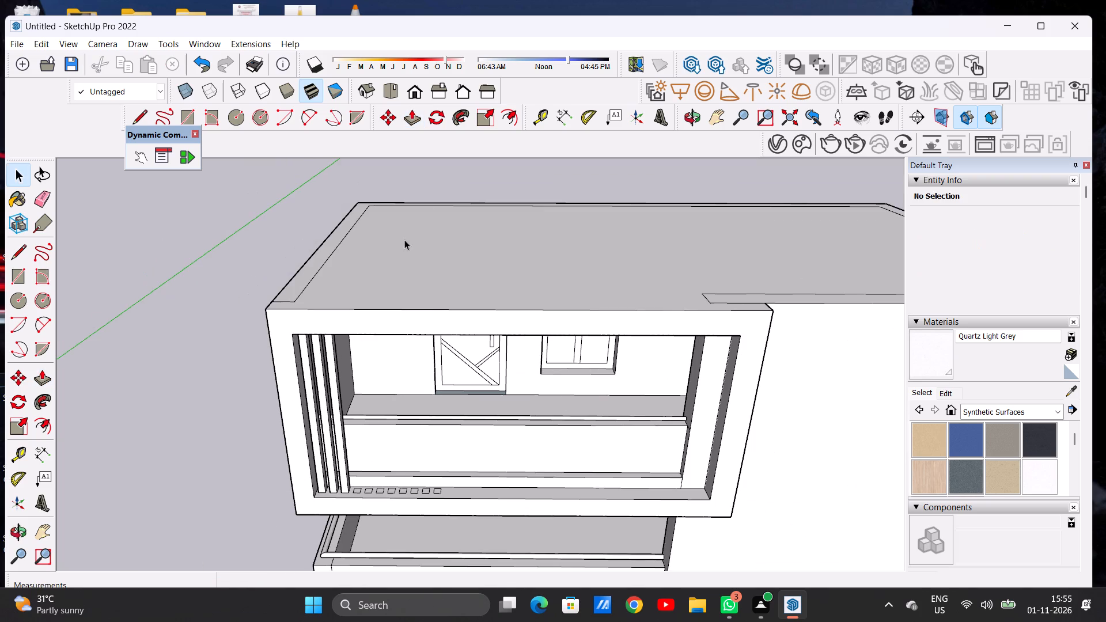
Examine the front elevation with the three vertical slats inside the top balcony frame.
{"action": "left_click", "coordinate": [417, 92]}
{"action": "scroll", "coordinate": [479, 314], "scroll_direction": "down", "scroll_amount": 8}
{"action": "scroll", "coordinate": [520, 340], "scroll_direction": "up", "scroll_amount": 1}
{"action": "scroll", "coordinate": [524, 362], "scroll_direction": "down", "scroll_amount": 4}
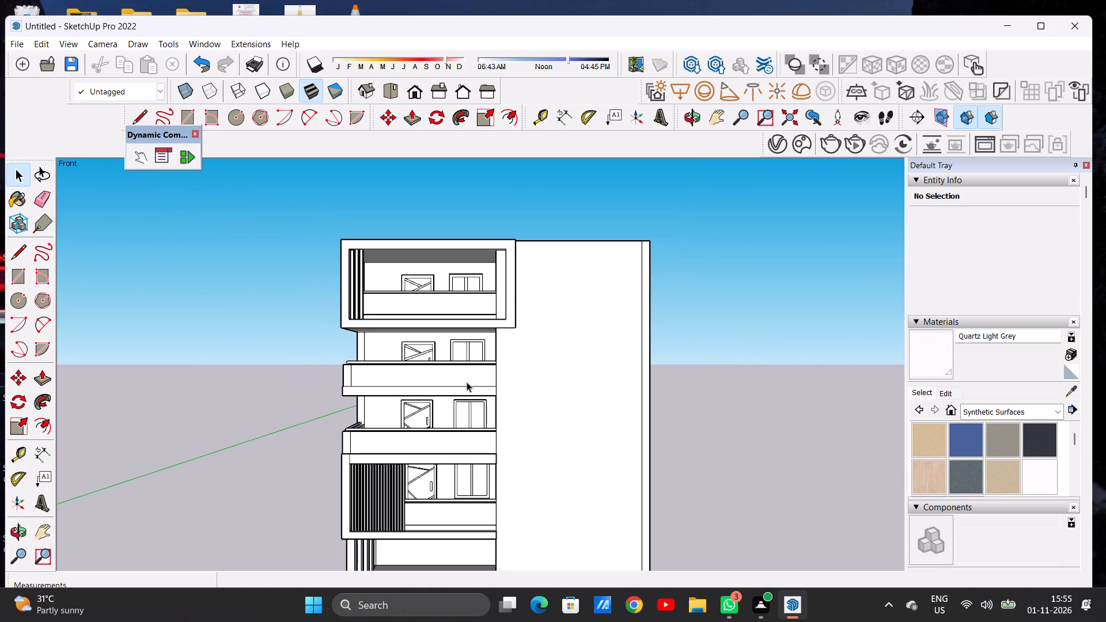
{"action": "middle_click_drag", "start_coordinate": [447, 392], "coordinate": [439, 415]}
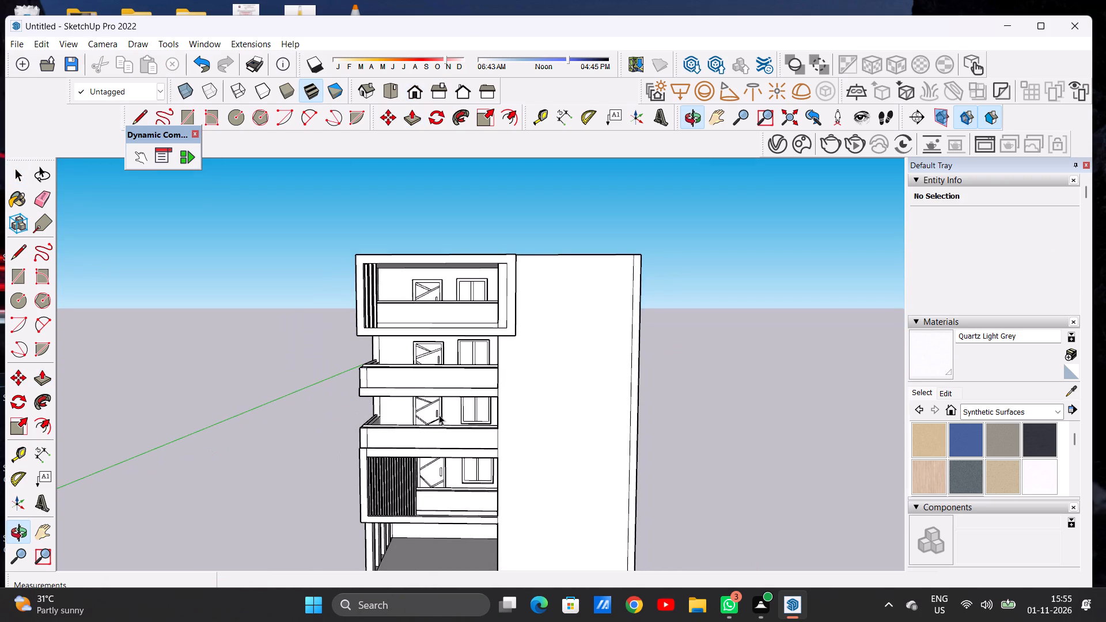
{"action": "scroll", "coordinate": [361, 279], "scroll_direction": "up", "scroll_amount": 4}
{"action": "scroll", "coordinate": [361, 279], "scroll_direction": "down", "scroll_amount": 1}
{"action": "scroll", "coordinate": [361, 279], "scroll_direction": "up", "scroll_amount": 7}
{"action": "middle_click_drag", "start_coordinate": [380, 330], "coordinate": [377, 356]}
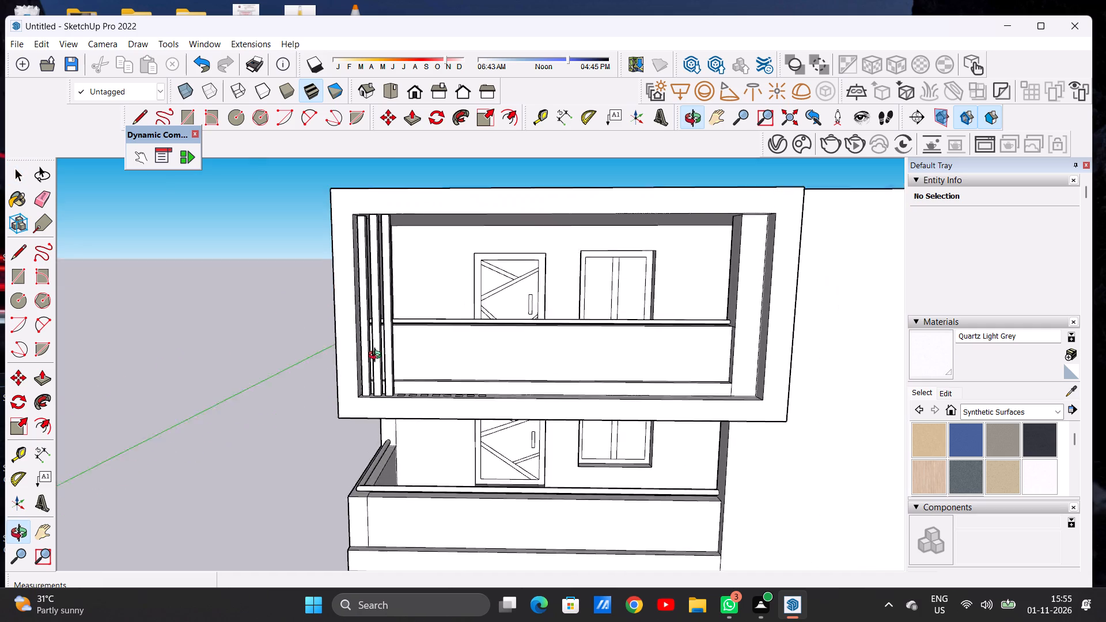
{"action": "middle_click_drag", "start_coordinate": [377, 356], "coordinate": [370, 393]}
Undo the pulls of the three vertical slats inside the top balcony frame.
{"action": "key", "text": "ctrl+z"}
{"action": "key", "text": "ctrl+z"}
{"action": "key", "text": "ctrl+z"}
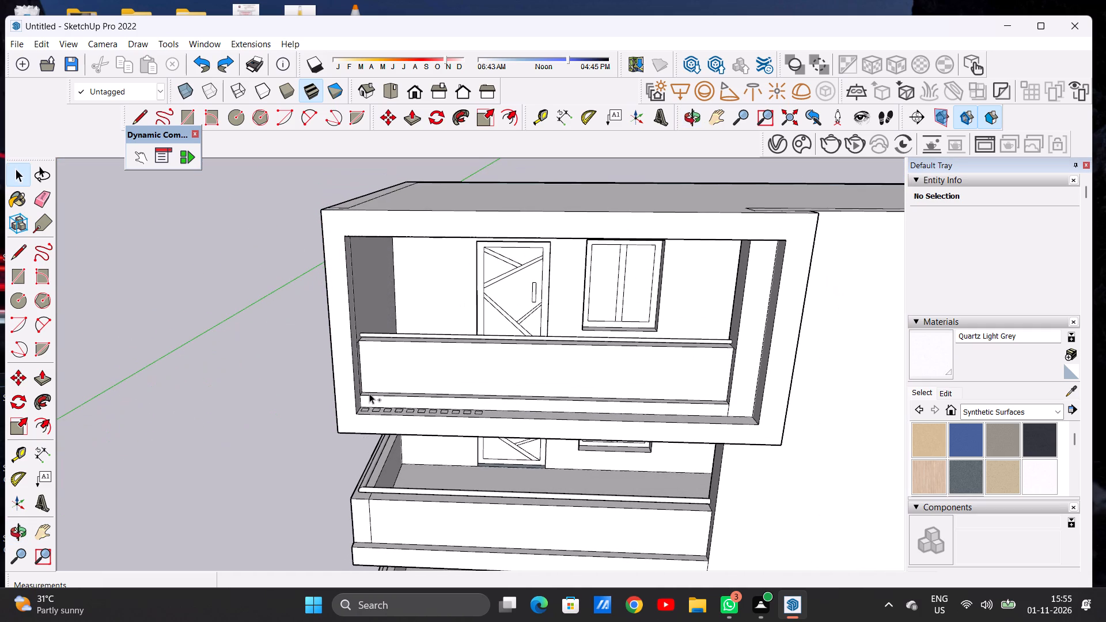
Draw a line about 5 11/16" long front to back across the first ledge square, nearest the outer post, splitting it in two.
{"action": "scroll", "coordinate": [435, 329], "scroll_direction": "down", "scroll_amount": 8}
{"action": "middle_click_drag", "start_coordinate": [424, 365], "coordinate": [420, 474]}
{"action": "scroll", "coordinate": [419, 392], "scroll_direction": "up", "scroll_amount": 5}
{"action": "scroll", "coordinate": [418, 395], "scroll_direction": "down", "scroll_amount": 1}
{"action": "scroll", "coordinate": [418, 396], "scroll_direction": "up", "scroll_amount": 2}
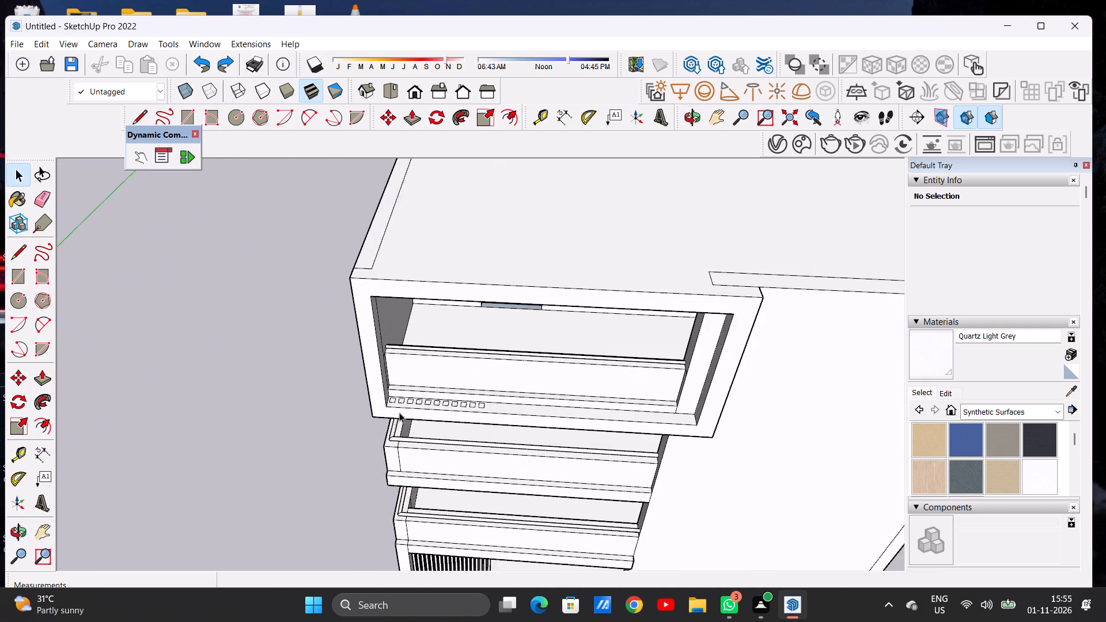
{"action": "scroll", "coordinate": [399, 412], "scroll_direction": "up", "scroll_amount": 2}
{"action": "scroll", "coordinate": [395, 415], "scroll_direction": "down", "scroll_amount": 1}
{"action": "scroll", "coordinate": [395, 415], "scroll_direction": "up", "scroll_amount": 8}
{"action": "middle_click_drag", "start_coordinate": [391, 393], "coordinate": [387, 463]}
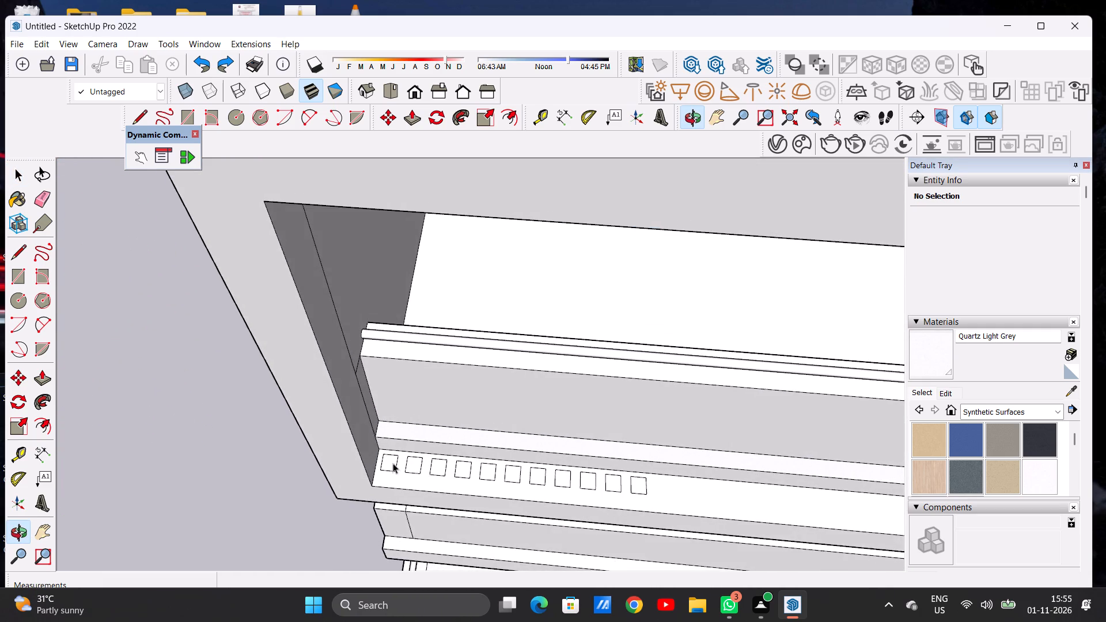
{"action": "scroll", "coordinate": [402, 469], "scroll_direction": "up", "scroll_amount": 13}
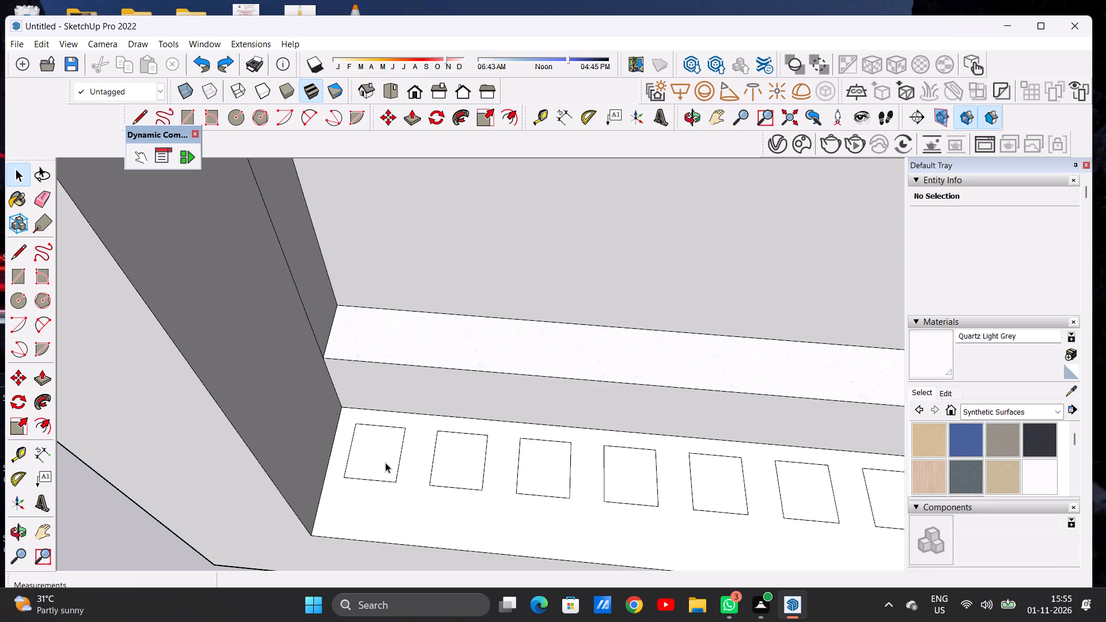
{"action": "key", "text": "l"}
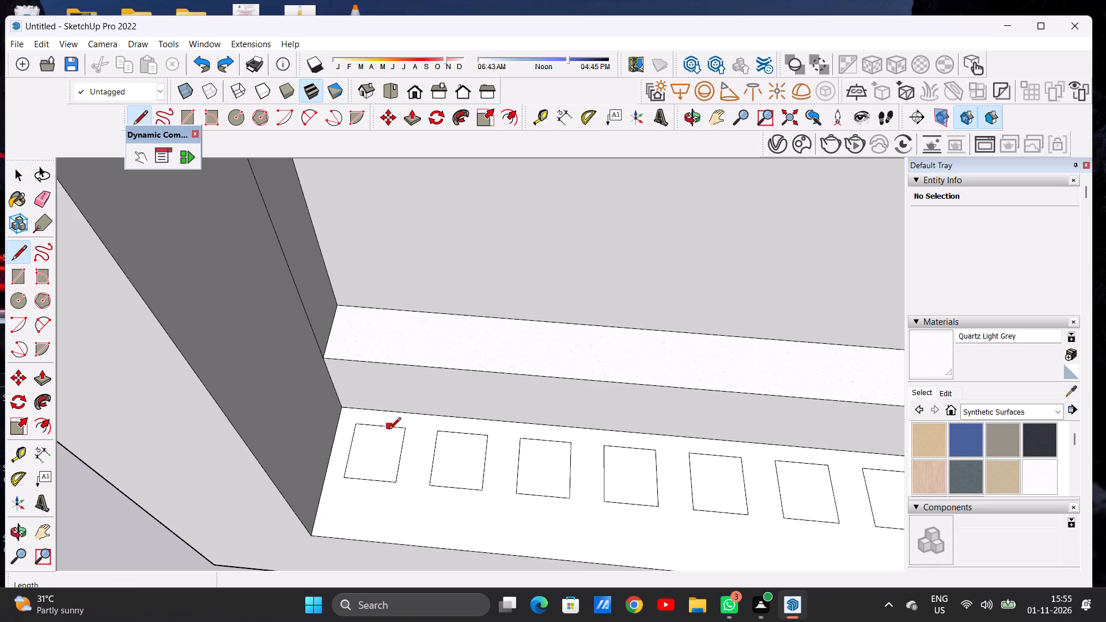
{"action": "scroll", "coordinate": [387, 429], "scroll_direction": "up", "scroll_amount": 1}
{"action": "scroll", "coordinate": [387, 429], "scroll_direction": "down", "scroll_amount": 1}
{"action": "scroll", "coordinate": [387, 429], "scroll_direction": "up", "scroll_amount": 4}
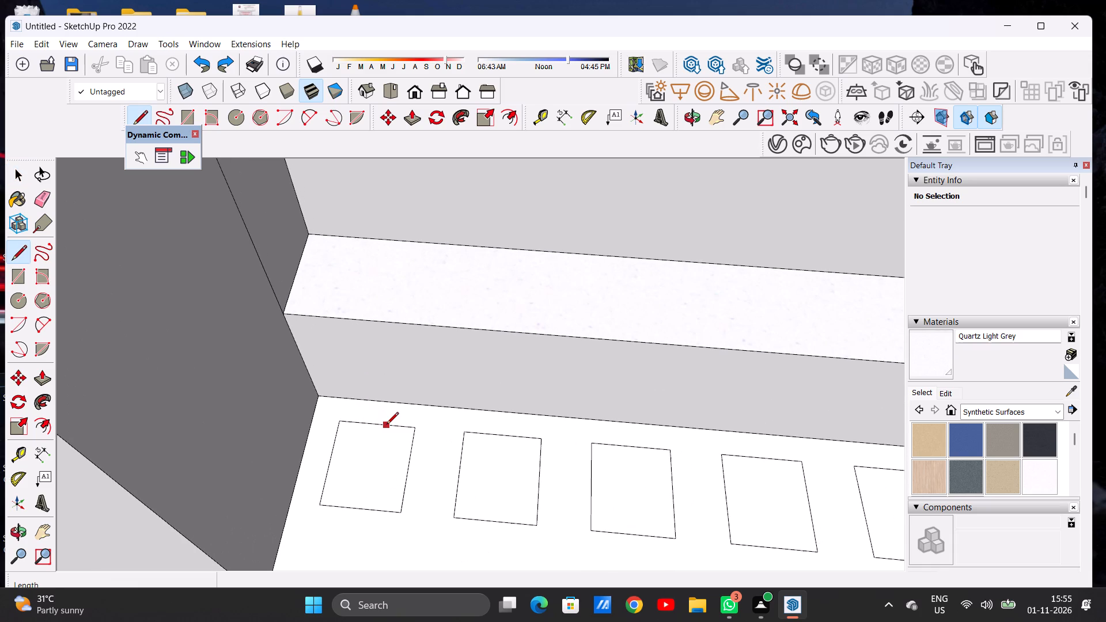
{"action": "left_click", "coordinate": [387, 425]}
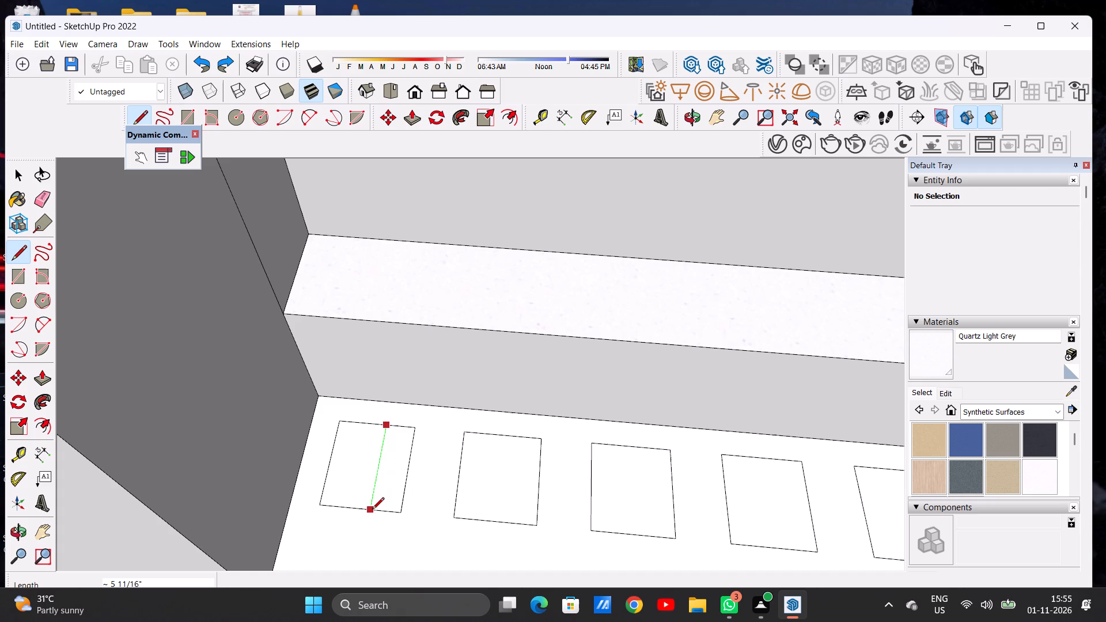
{"action": "left_click", "coordinate": [372, 510]}
{"action": "key", "text": "space"}
Erase the part of the first square beyond the dividing line, leaving a narrow rectangle beside the outer post.
{"action": "key", "text": "e"}
{"action": "left_click_drag", "start_coordinate": [407, 428], "coordinate": [408, 449]}
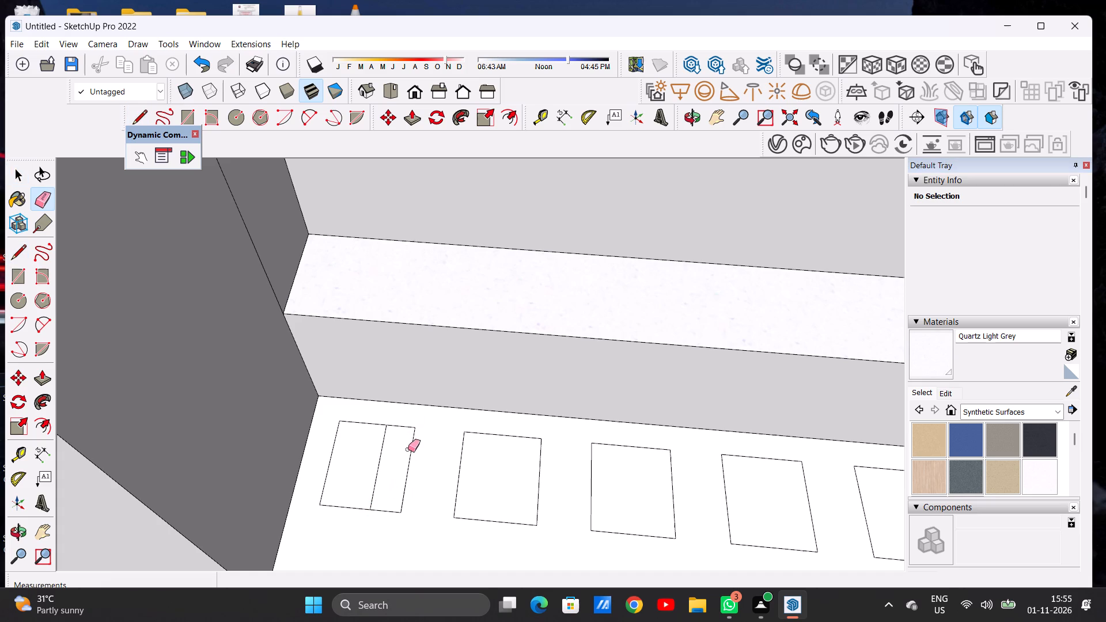
{"action": "left_click_drag", "start_coordinate": [408, 449], "coordinate": [391, 524]}
{"action": "left_click_drag", "start_coordinate": [399, 501], "coordinate": [406, 505]}
Erase the second to fifth squares on the balcony frame's bottom ledge, keeping the narrow rectangle beside the outer post.
{"action": "scroll", "coordinate": [418, 475], "scroll_direction": "down", "scroll_amount": 6}
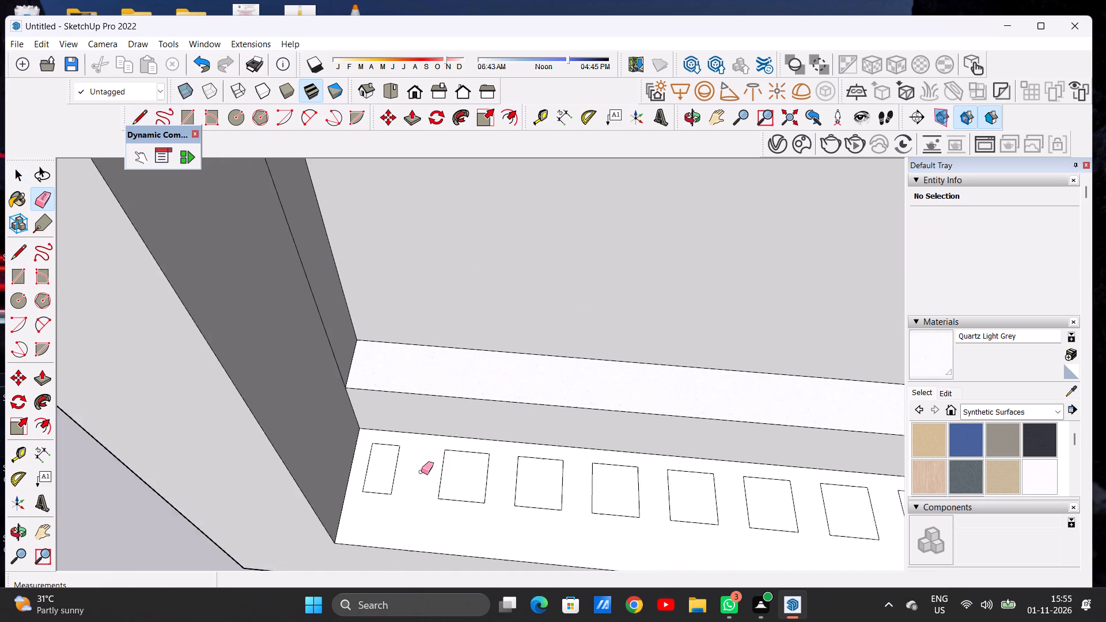
{"action": "scroll", "coordinate": [421, 472], "scroll_direction": "down", "scroll_amount": 5}
{"action": "left_click_drag", "start_coordinate": [430, 469], "coordinate": [470, 476]}
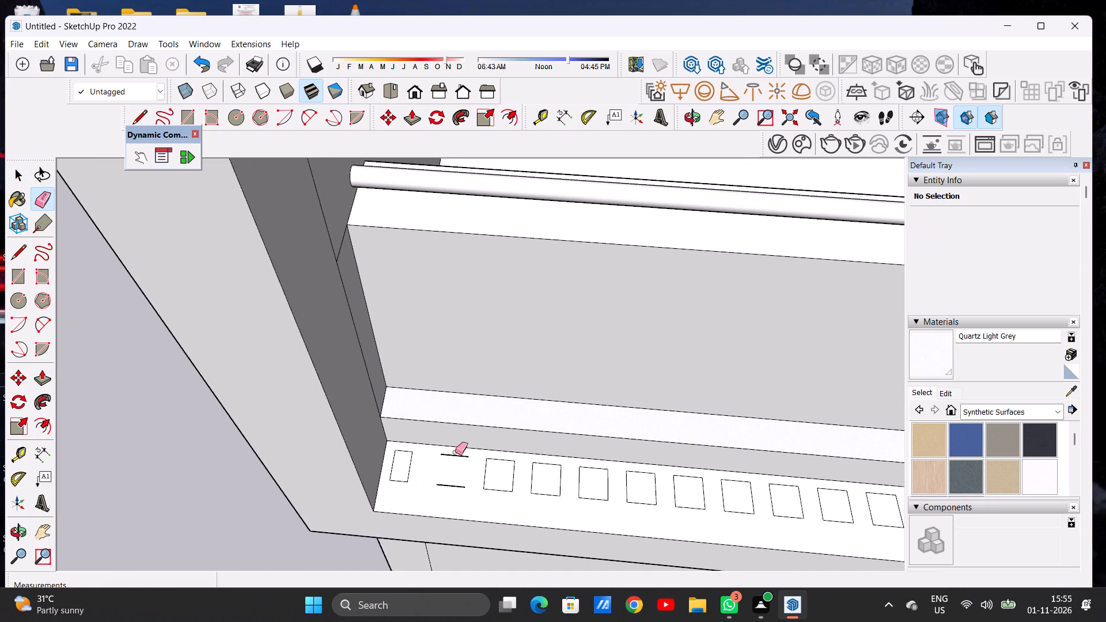
{"action": "left_click_drag", "start_coordinate": [455, 452], "coordinate": [449, 500]}
{"action": "left_click_drag", "start_coordinate": [474, 476], "coordinate": [535, 475]}
{"action": "left_click_drag", "start_coordinate": [503, 460], "coordinate": [506, 494]}
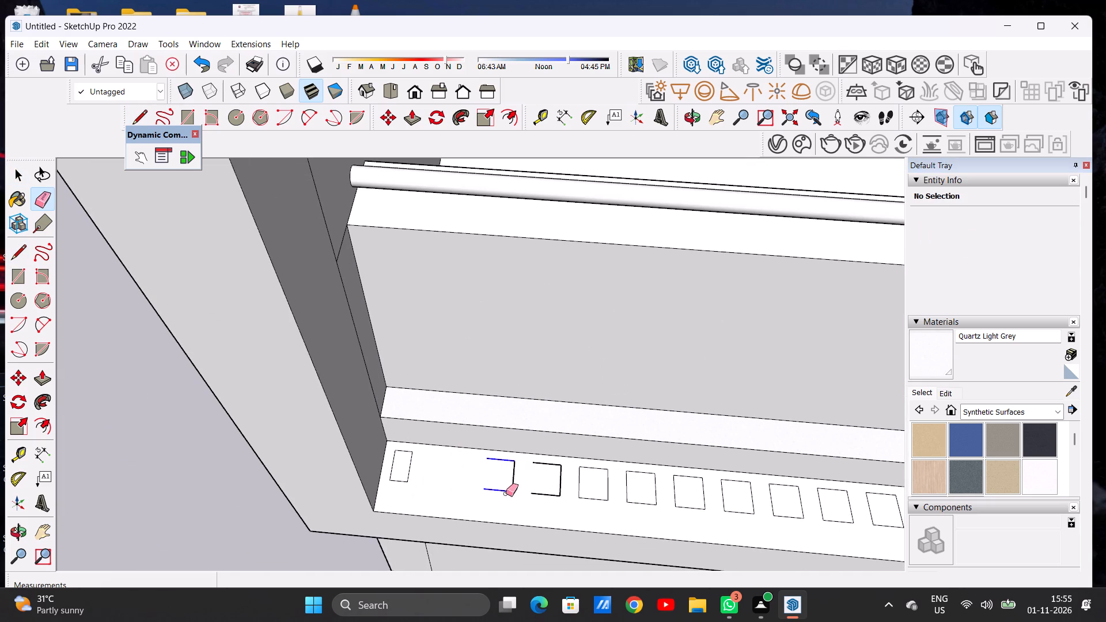
{"action": "left_click_drag", "start_coordinate": [506, 494], "coordinate": [555, 483]}
{"action": "left_click_drag", "start_coordinate": [553, 479], "coordinate": [533, 488]}
{"action": "left_click_drag", "start_coordinate": [575, 482], "coordinate": [555, 486]}
{"action": "left_click_drag", "start_coordinate": [558, 462], "coordinate": [550, 471]}
{"action": "left_click_drag", "start_coordinate": [615, 477], "coordinate": [569, 499]}
{"action": "left_click_drag", "start_coordinate": [604, 466], "coordinate": [596, 502]}
Erase all the remaining squares on the balcony frame's bottom ledge, keeping only the narrow rectangle beside the outer post.
{"action": "scroll", "coordinate": [457, 488], "scroll_direction": "down", "scroll_amount": 8}
{"action": "scroll", "coordinate": [563, 490], "scroll_direction": "up", "scroll_amount": 14}
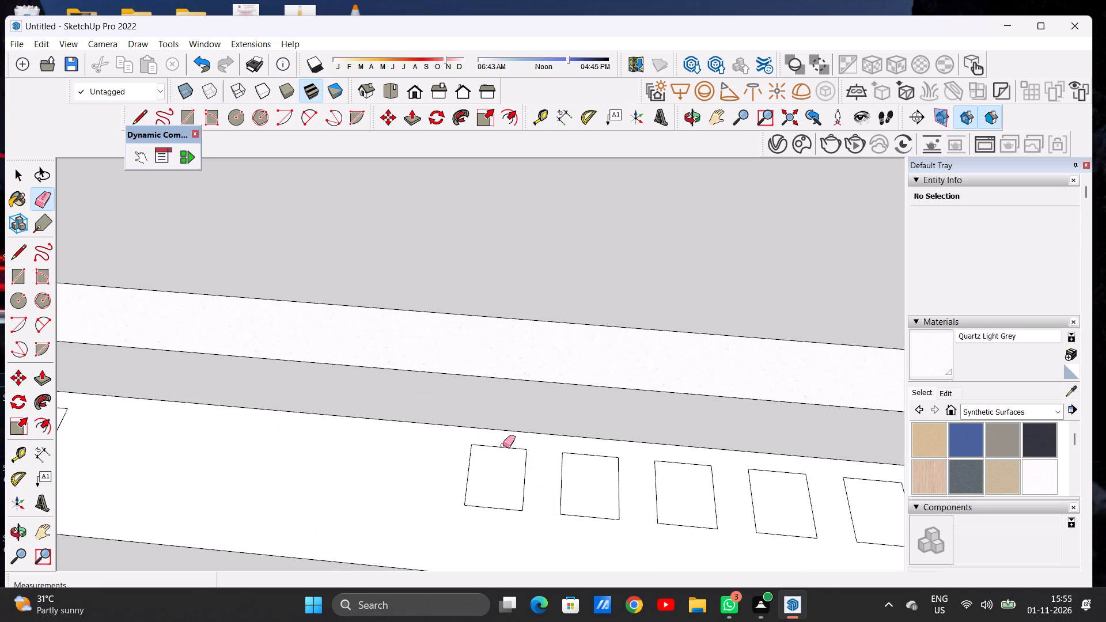
{"action": "left_click_drag", "start_coordinate": [503, 446], "coordinate": [461, 487]}
{"action": "left_click_drag", "start_coordinate": [632, 476], "coordinate": [540, 512]}
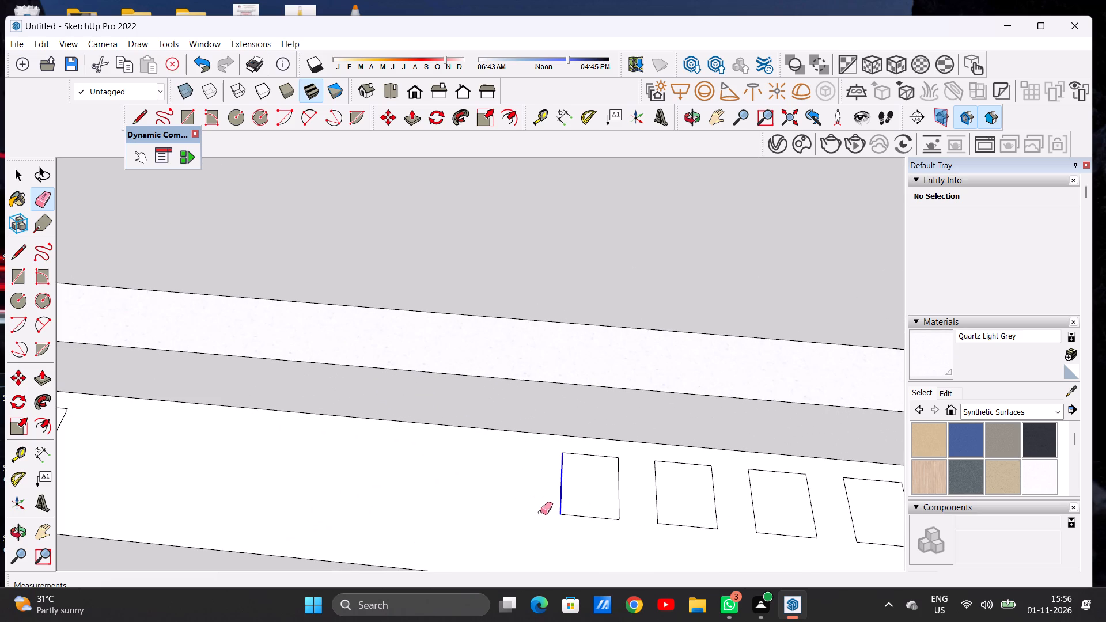
{"action": "left_click_drag", "start_coordinate": [540, 512], "coordinate": [620, 490]}
{"action": "left_click_drag", "start_coordinate": [677, 487], "coordinate": [730, 500]}
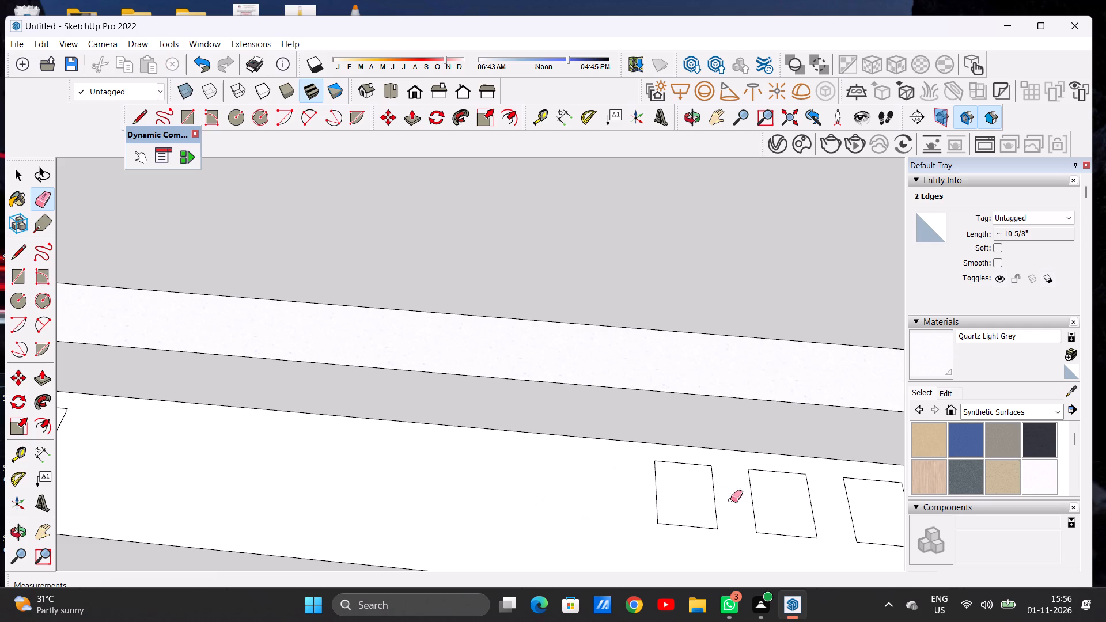
{"action": "left_click_drag", "start_coordinate": [730, 500], "coordinate": [640, 505]}
{"action": "scroll", "coordinate": [480, 503], "scroll_direction": "down", "scroll_amount": 8}
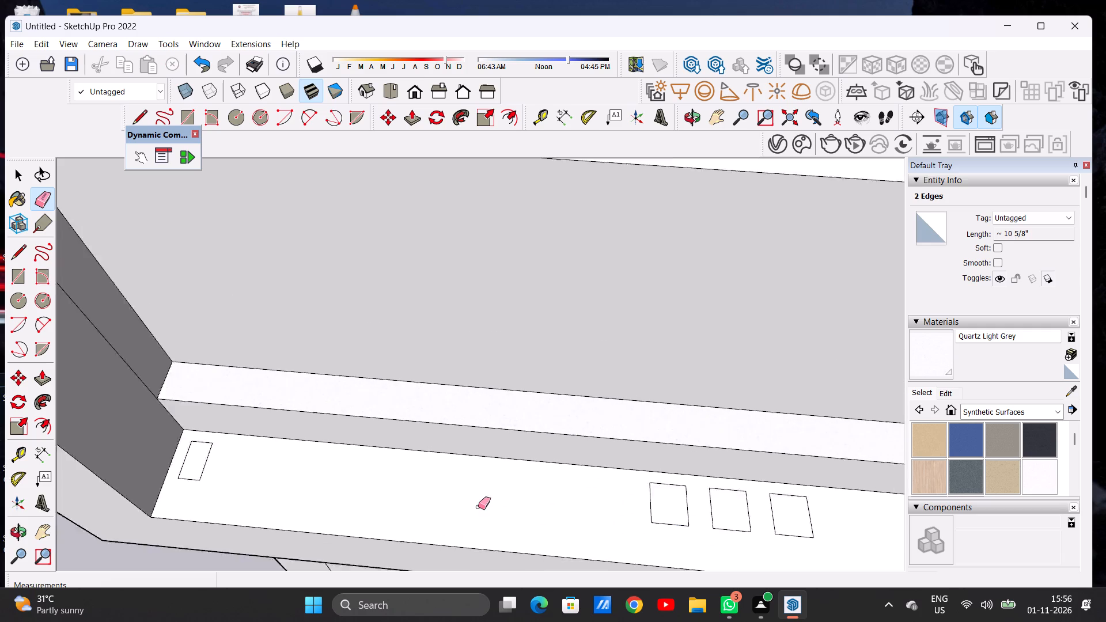
{"action": "scroll", "coordinate": [676, 507], "scroll_direction": "up", "scroll_amount": 6}
{"action": "left_click_drag", "start_coordinate": [751, 488], "coordinate": [760, 522]}
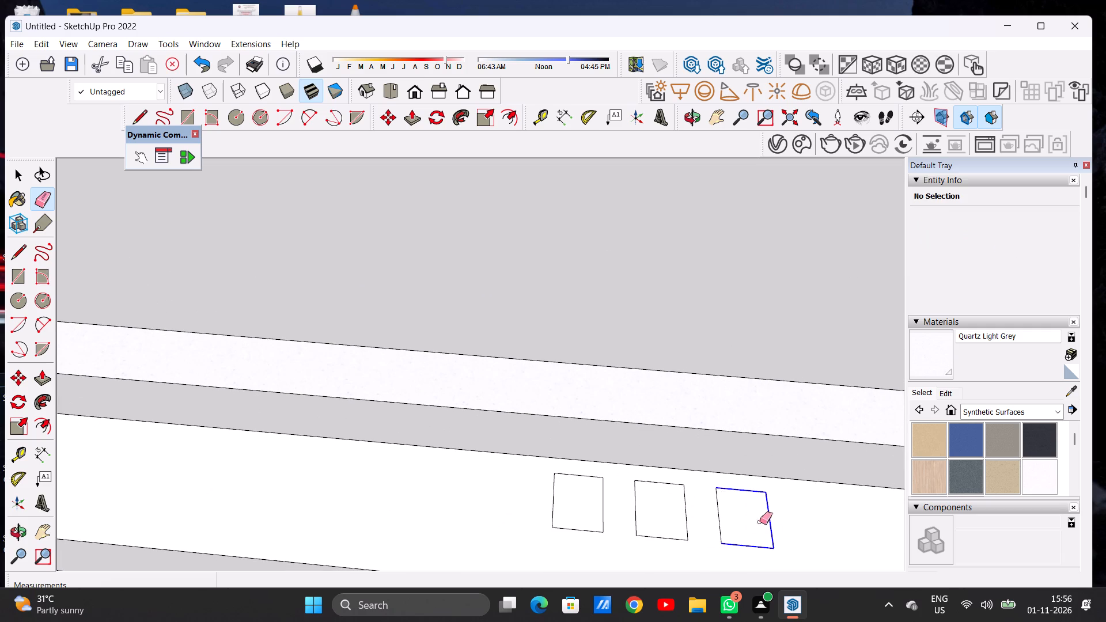
{"action": "left_click_drag", "start_coordinate": [760, 522], "coordinate": [600, 499]}
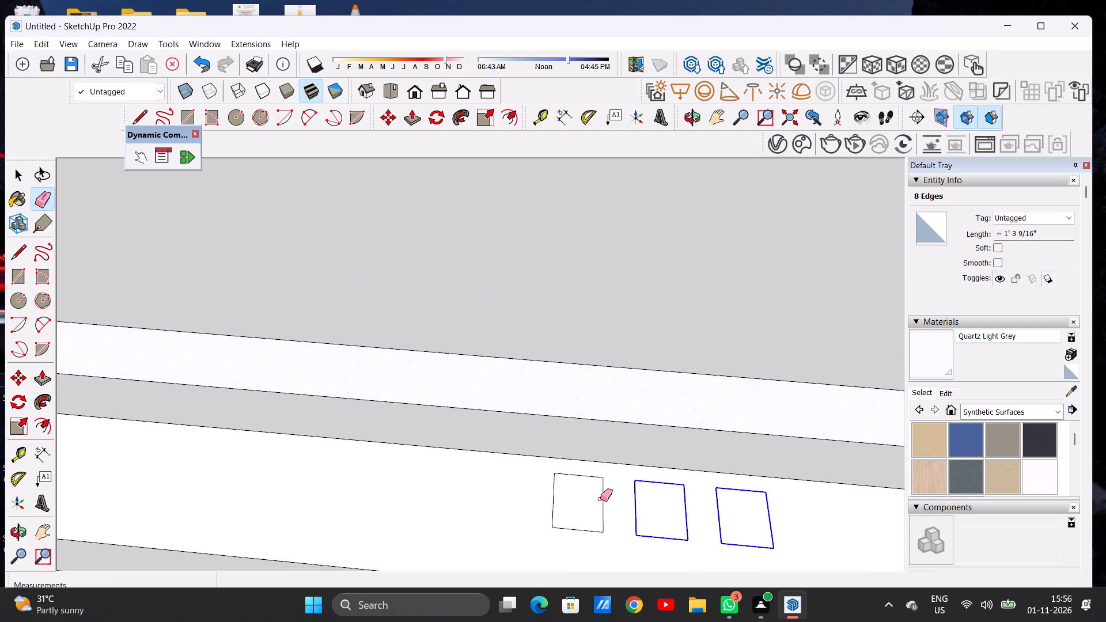
{"action": "left_click_drag", "start_coordinate": [600, 499], "coordinate": [589, 476]}
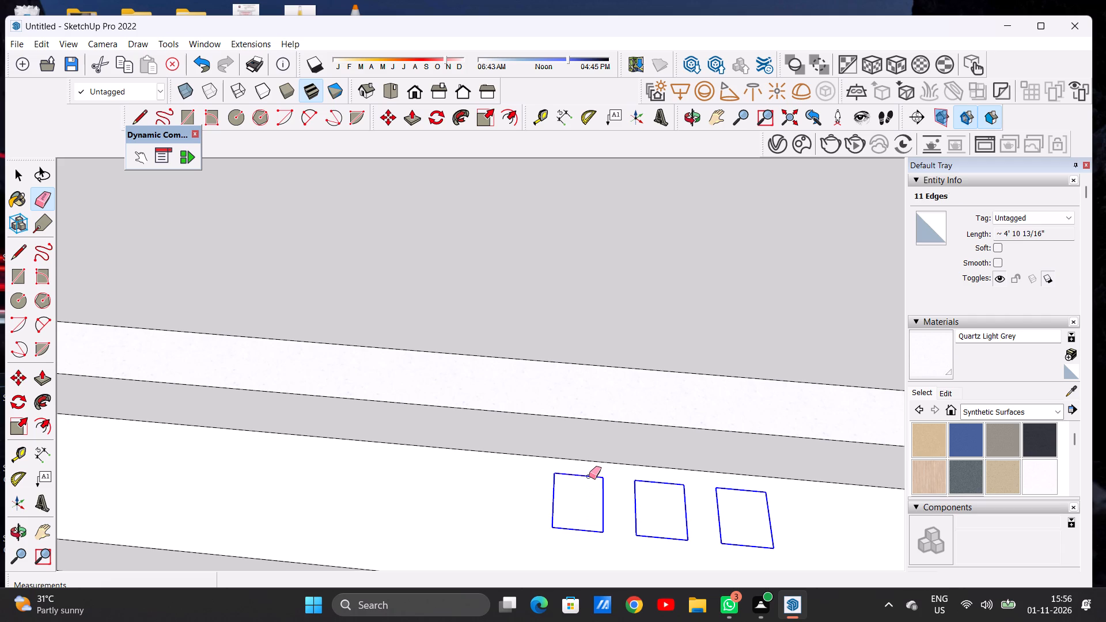
{"action": "key", "text": "space"}
Copy the narrow rectangle along the frame's bottom ledge as an array of 15 copies spaced about 5 3/16" apart.
{"action": "scroll", "coordinate": [589, 476], "scroll_direction": "down", "scroll_amount": 20}
{"action": "scroll", "coordinate": [589, 476], "scroll_direction": "down", "scroll_amount": 4}
{"action": "scroll", "coordinate": [498, 458], "scroll_direction": "up", "scroll_amount": 11}
{"action": "scroll", "coordinate": [447, 465], "scroll_direction": "down", "scroll_amount": 1}
{"action": "scroll", "coordinate": [442, 457], "scroll_direction": "up", "scroll_amount": 6}
{"action": "double_click", "coordinate": [439, 434]}
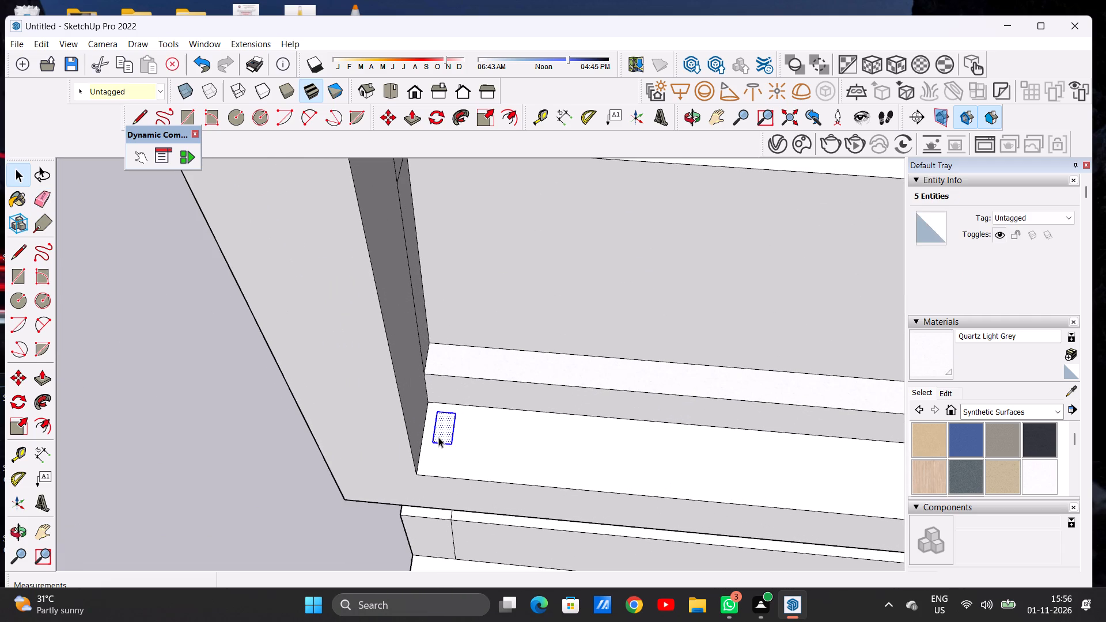
{"action": "key", "text": "m"}
{"action": "left_click", "coordinate": [453, 446]}
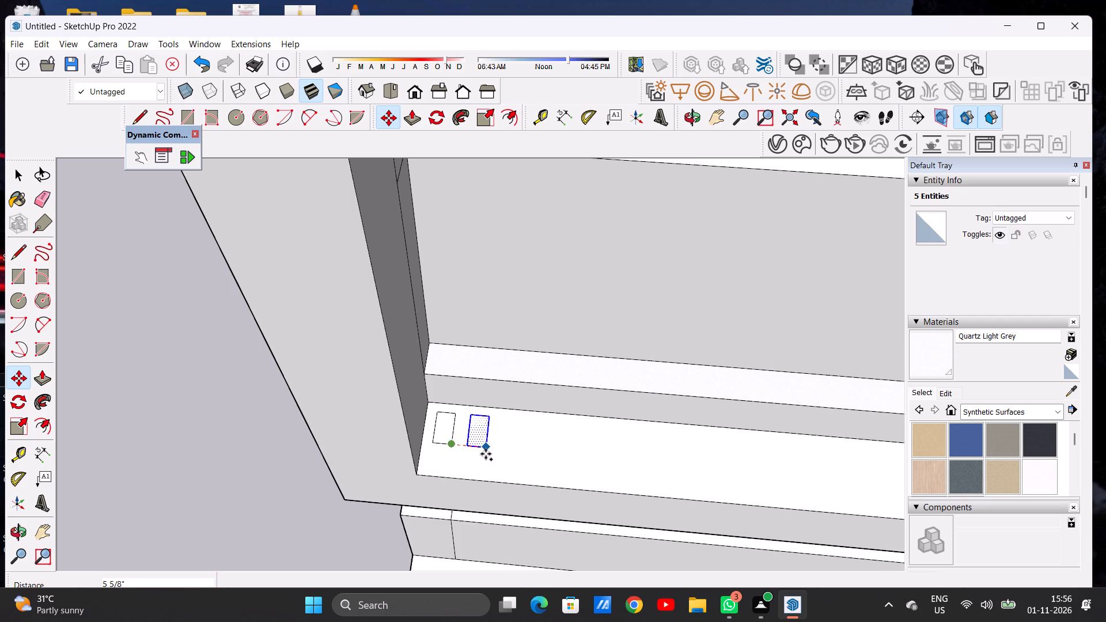
{"action": "left_click", "coordinate": [483, 454]}
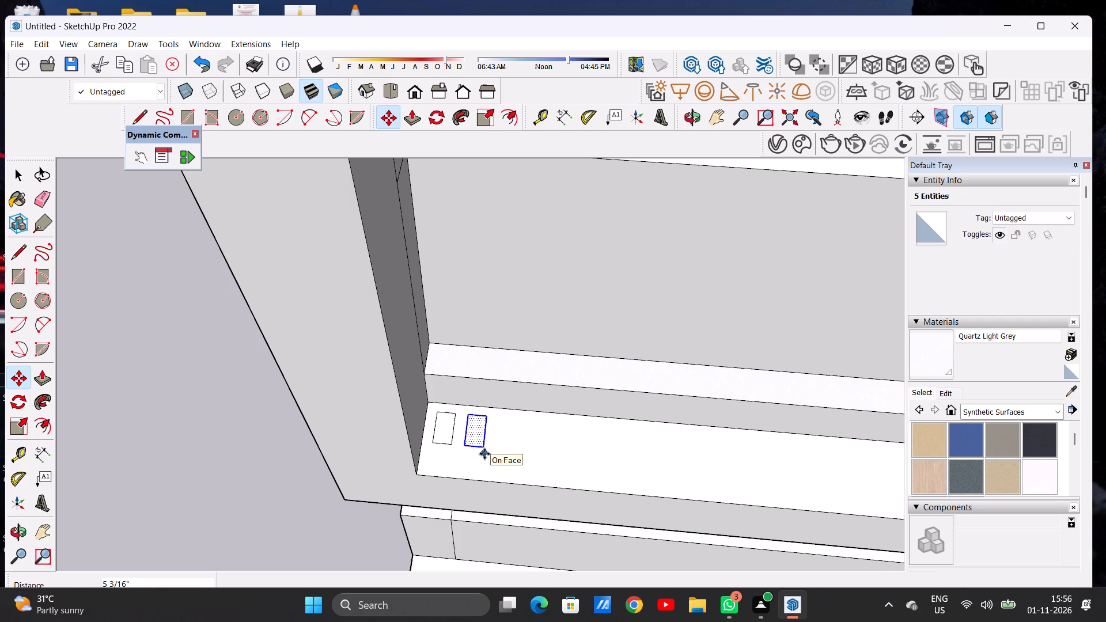
{"action": "key", "text": "shift+asterisk"}
{"action": "type", "text": "15"}
{"action": "key", "text": "Return"}
{"action": "key", "text": "space"}
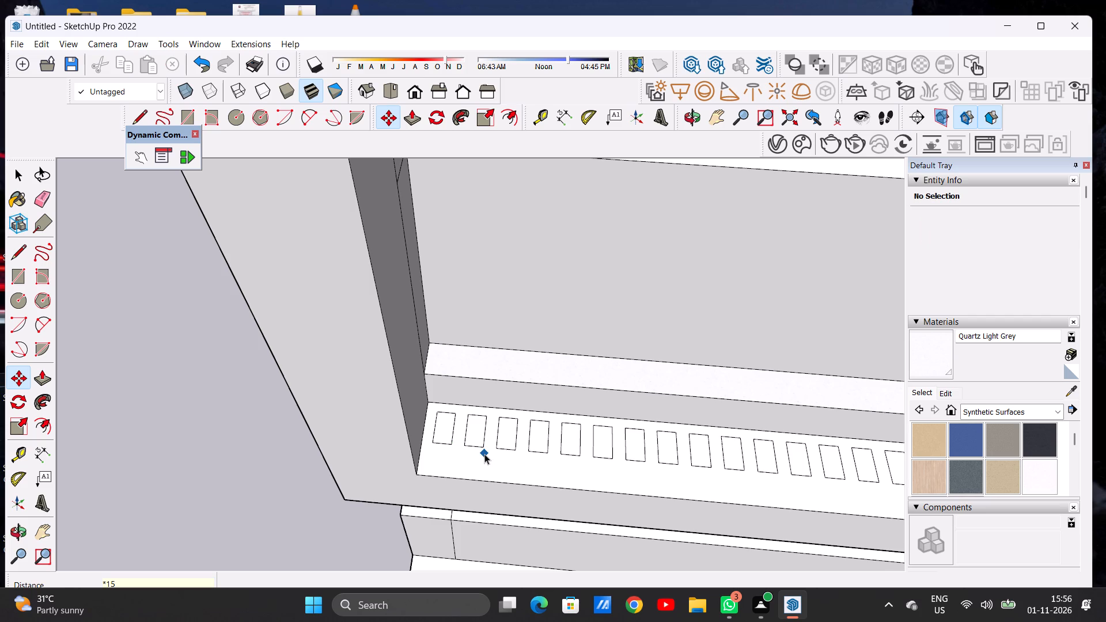
Examine the top balcony's new rectangle row and the finished slat screen on the lower balcony from several angles.
{"action": "scroll", "coordinate": [441, 445], "scroll_direction": "down", "scroll_amount": 20}
{"action": "scroll", "coordinate": [441, 445], "scroll_direction": "down", "scroll_amount": 1}
{"action": "middle_click_drag", "start_coordinate": [535, 471], "coordinate": [539, 350]}
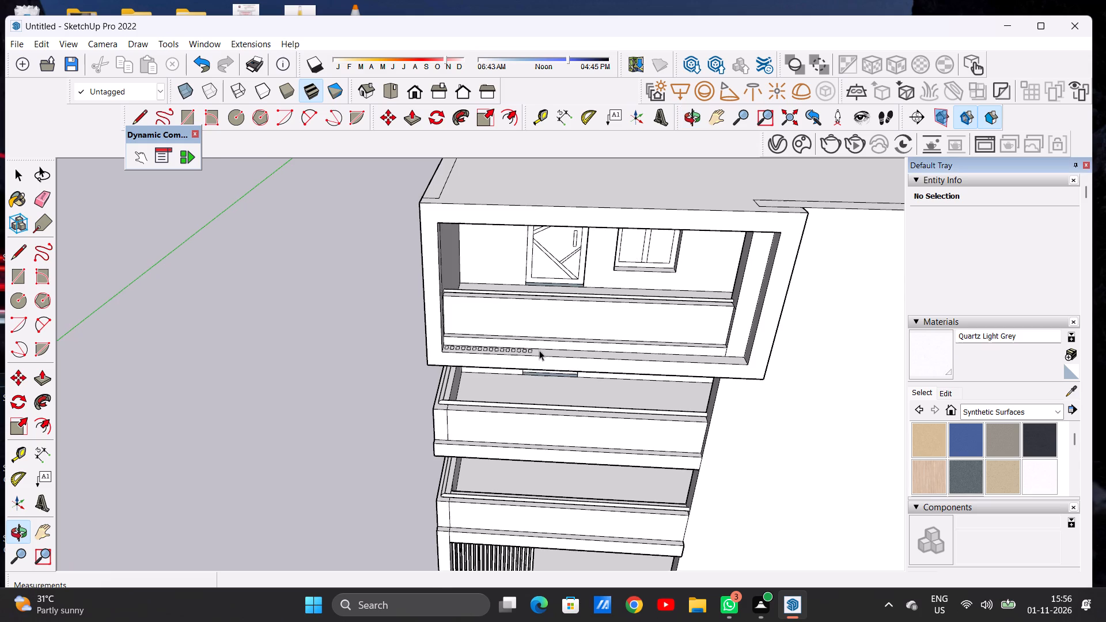
{"action": "scroll", "coordinate": [539, 350], "scroll_direction": "up", "scroll_amount": 1}
{"action": "scroll", "coordinate": [516, 392], "scroll_direction": "down", "scroll_amount": 6}
{"action": "middle_click_drag", "start_coordinate": [527, 435], "coordinate": [518, 366]}
{"action": "scroll", "coordinate": [525, 344], "scroll_direction": "up", "scroll_amount": 2}
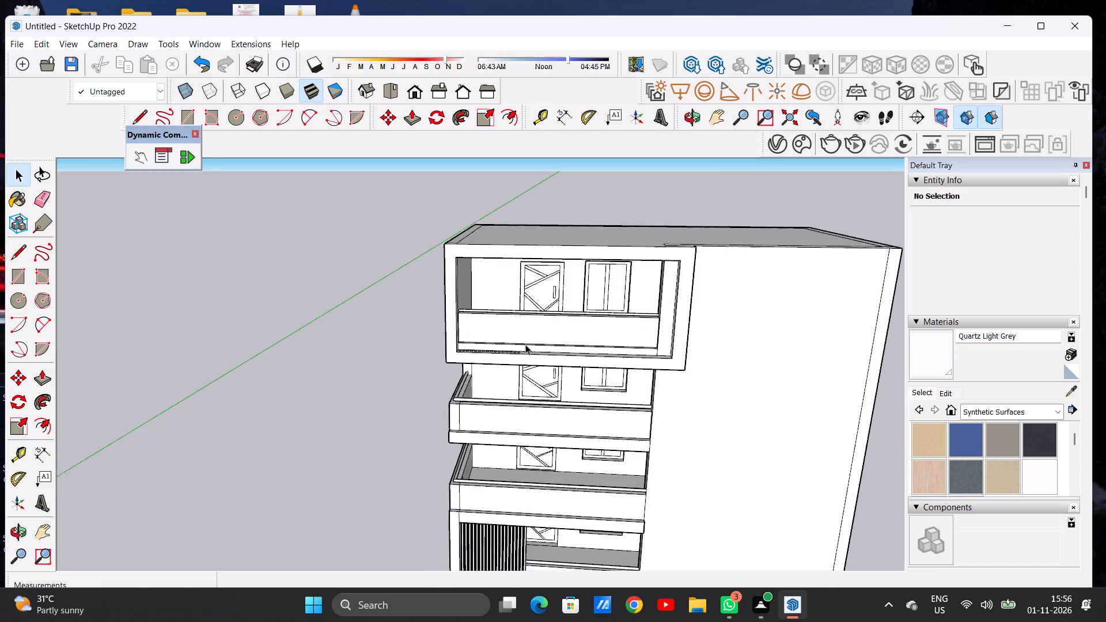
{"action": "scroll", "coordinate": [525, 344], "scroll_direction": "up", "scroll_amount": 4}
{"action": "scroll", "coordinate": [521, 343], "scroll_direction": "down", "scroll_amount": 6}
{"action": "middle_click_drag", "start_coordinate": [505, 349], "coordinate": [497, 417]}
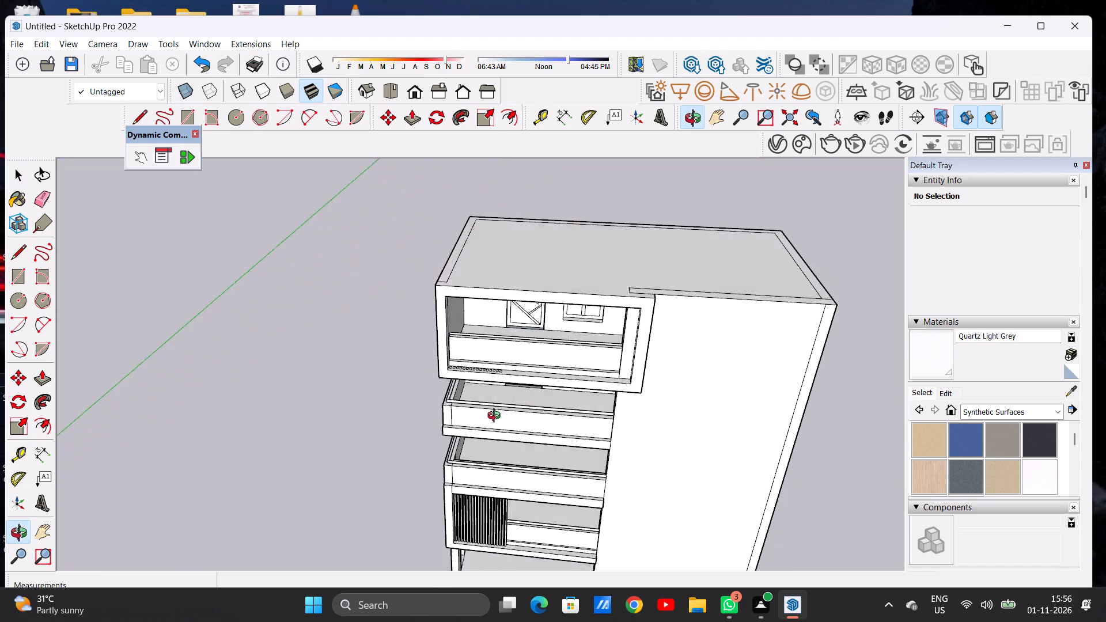
{"action": "middle_click_drag", "start_coordinate": [497, 417], "coordinate": [493, 427]}
{"action": "middle_click_drag", "start_coordinate": [495, 369], "coordinate": [517, 262]}
{"action": "scroll", "coordinate": [520, 296], "scroll_direction": "up", "scroll_amount": 3}
{"action": "scroll", "coordinate": [520, 296], "scroll_direction": "down", "scroll_amount": 1}
{"action": "scroll", "coordinate": [520, 296], "scroll_direction": "up", "scroll_amount": 1}
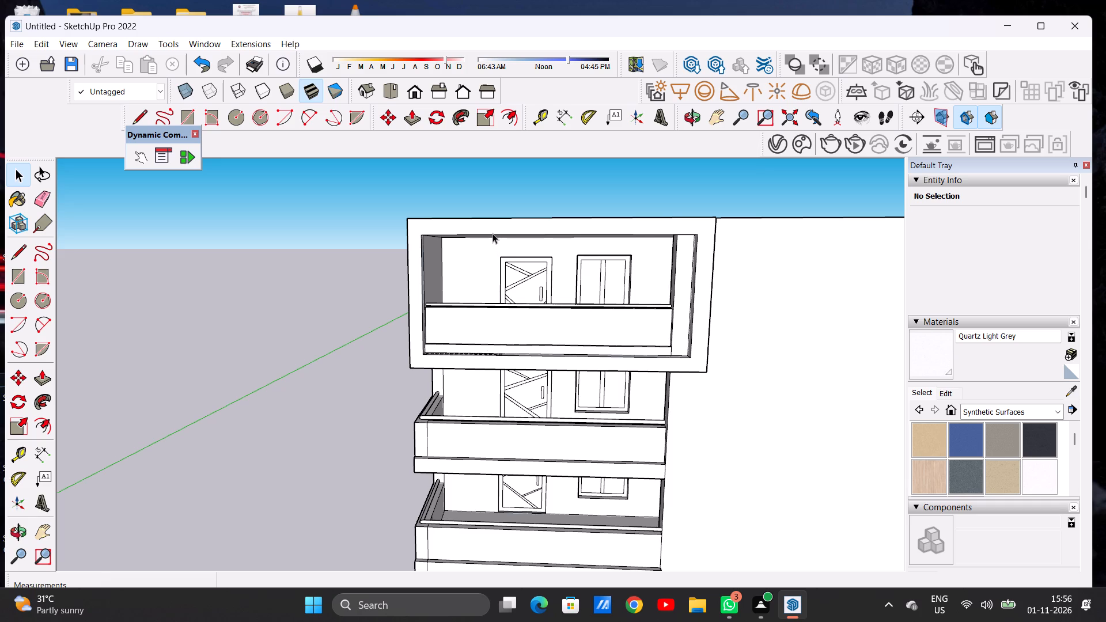
{"action": "middle_click_drag", "start_coordinate": [508, 310], "coordinate": [513, 430]}
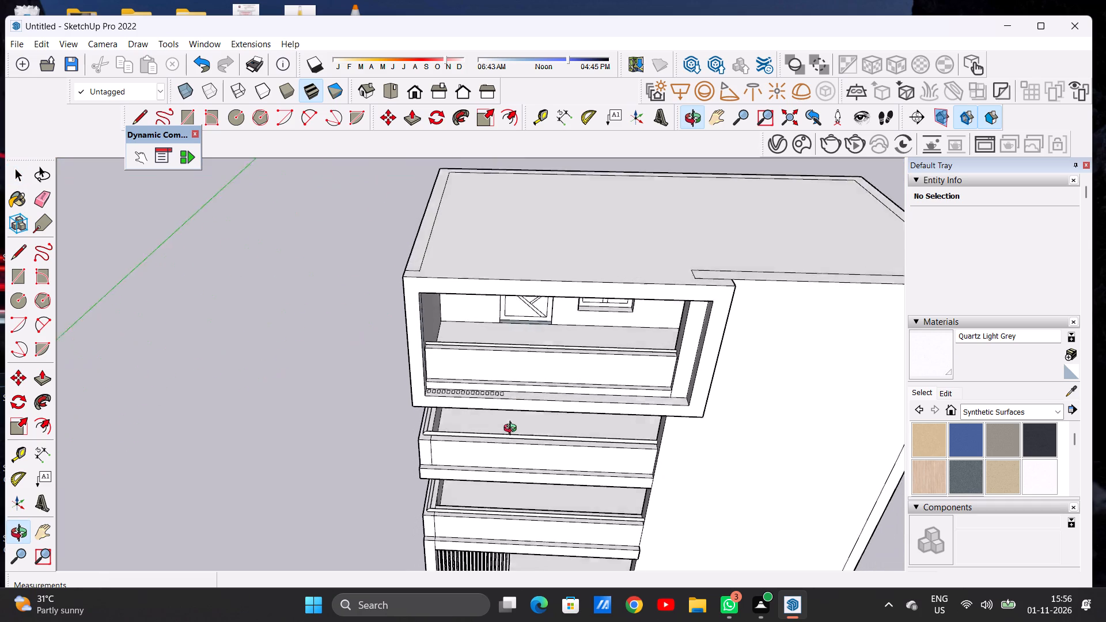
{"action": "middle_click_drag", "start_coordinate": [513, 430], "coordinate": [511, 457]}
{"action": "scroll", "coordinate": [493, 388], "scroll_direction": "up", "scroll_amount": 5}
{"action": "scroll", "coordinate": [487, 363], "scroll_direction": "down", "scroll_amount": 13}
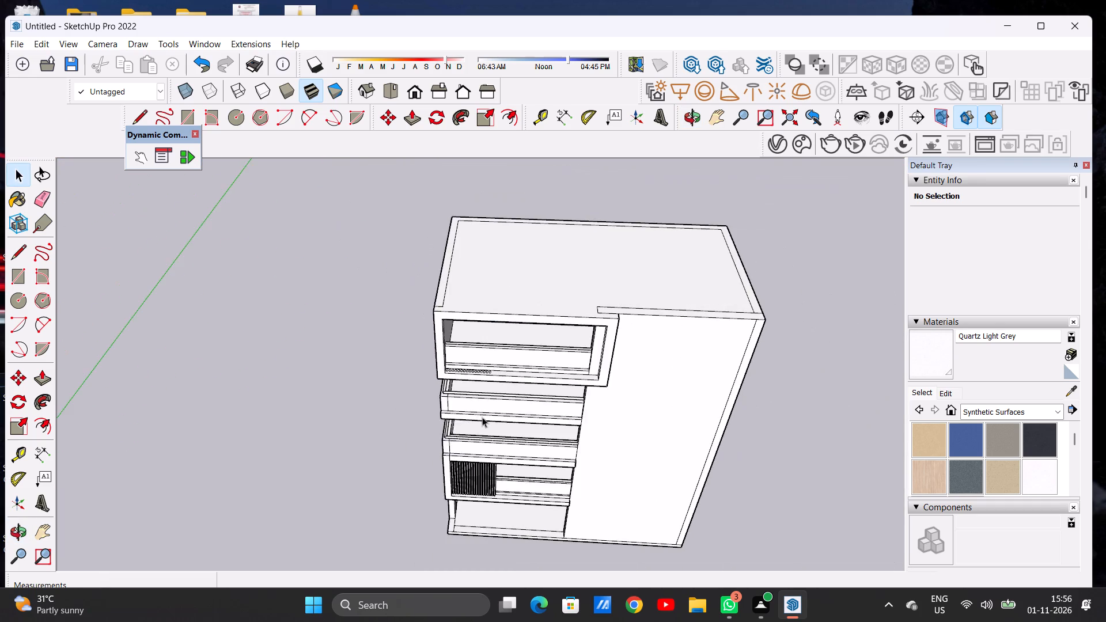
{"action": "middle_click_drag", "start_coordinate": [475, 469], "coordinate": [479, 352]}
{"action": "scroll", "coordinate": [475, 514], "scroll_direction": "up", "scroll_amount": 20}
{"action": "scroll", "coordinate": [475, 514], "scroll_direction": "up", "scroll_amount": 3}
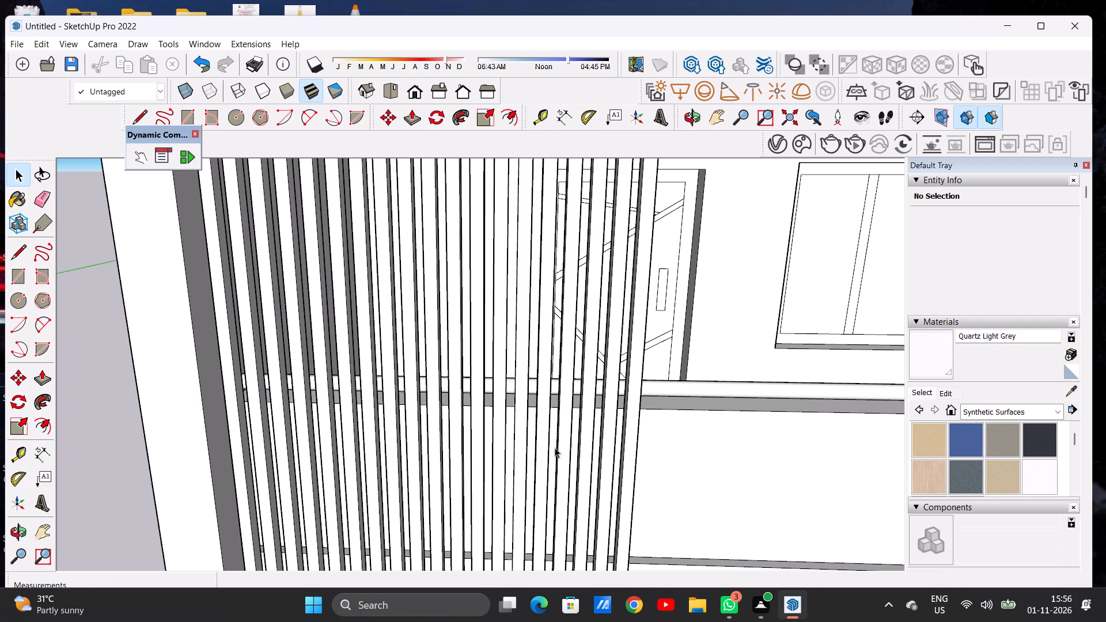
{"action": "scroll", "coordinate": [444, 452], "scroll_direction": "down", "scroll_amount": 20}
{"action": "scroll", "coordinate": [444, 452], "scroll_direction": "down", "scroll_amount": 2}
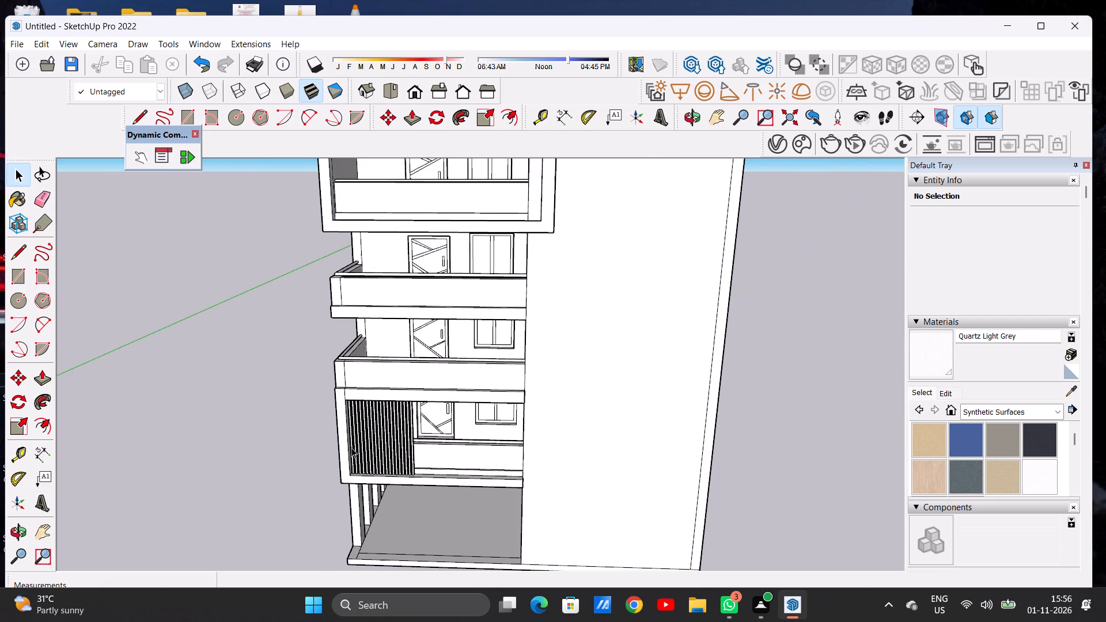
Push/Pull the first narrow rectangle beside the outer post up about 10' 3 3/16" to the underside of the frame's top.
{"action": "scroll", "coordinate": [406, 398], "scroll_direction": "down", "scroll_amount": 11}
{"action": "scroll", "coordinate": [403, 320], "scroll_direction": "up", "scroll_amount": 7}
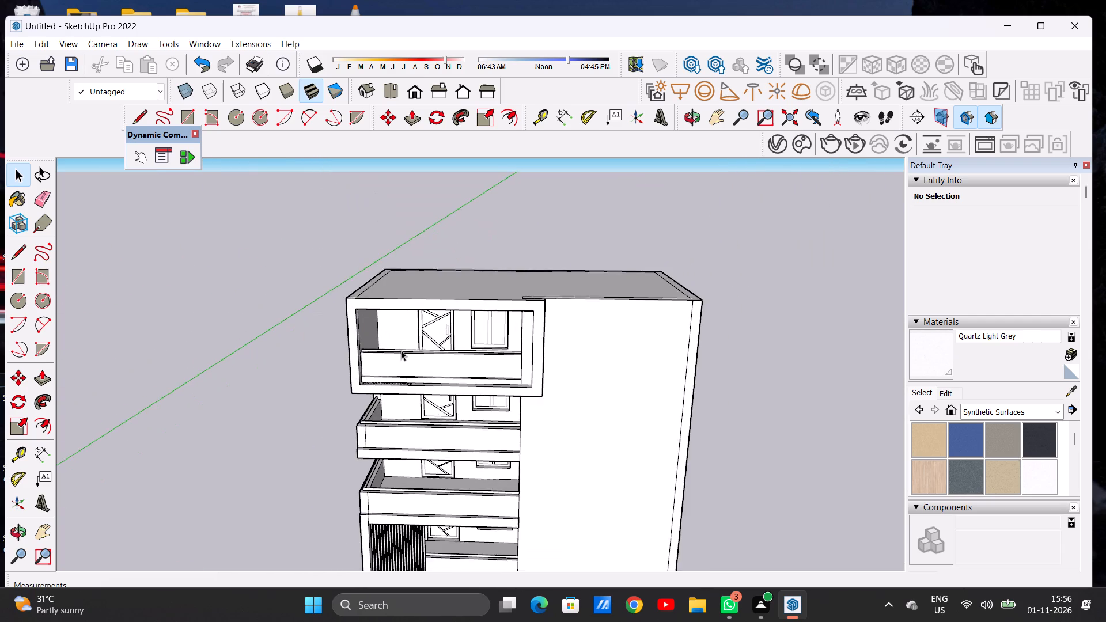
{"action": "scroll", "coordinate": [401, 350], "scroll_direction": "up", "scroll_amount": 4}
{"action": "scroll", "coordinate": [403, 380], "scroll_direction": "down", "scroll_amount": 2}
{"action": "scroll", "coordinate": [403, 380], "scroll_direction": "up", "scroll_amount": 2}
{"action": "scroll", "coordinate": [403, 380], "scroll_direction": "down", "scroll_amount": 1}
{"action": "scroll", "coordinate": [403, 380], "scroll_direction": "up", "scroll_amount": 5}
{"action": "middle_click_drag", "start_coordinate": [408, 386], "coordinate": [397, 456]}
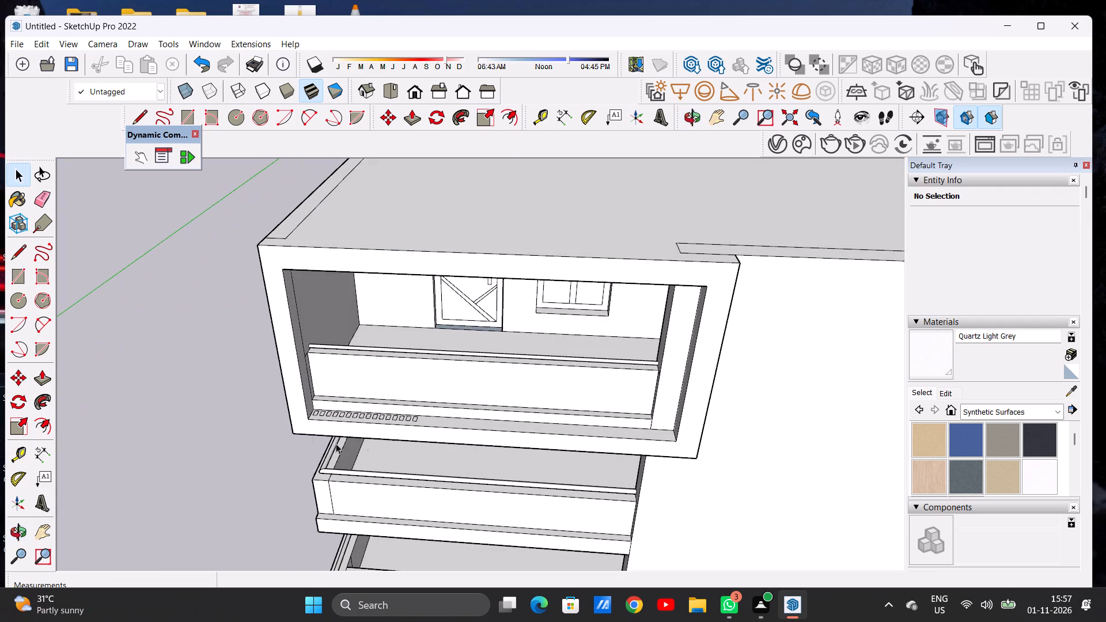
{"action": "scroll", "coordinate": [301, 418], "scroll_direction": "up", "scroll_amount": 4}
{"action": "scroll", "coordinate": [302, 415], "scroll_direction": "down", "scroll_amount": 1}
{"action": "scroll", "coordinate": [302, 415], "scroll_direction": "up", "scroll_amount": 14}
{"action": "key", "text": "p"}
{"action": "scroll", "coordinate": [329, 411], "scroll_direction": "up", "scroll_amount": 5}
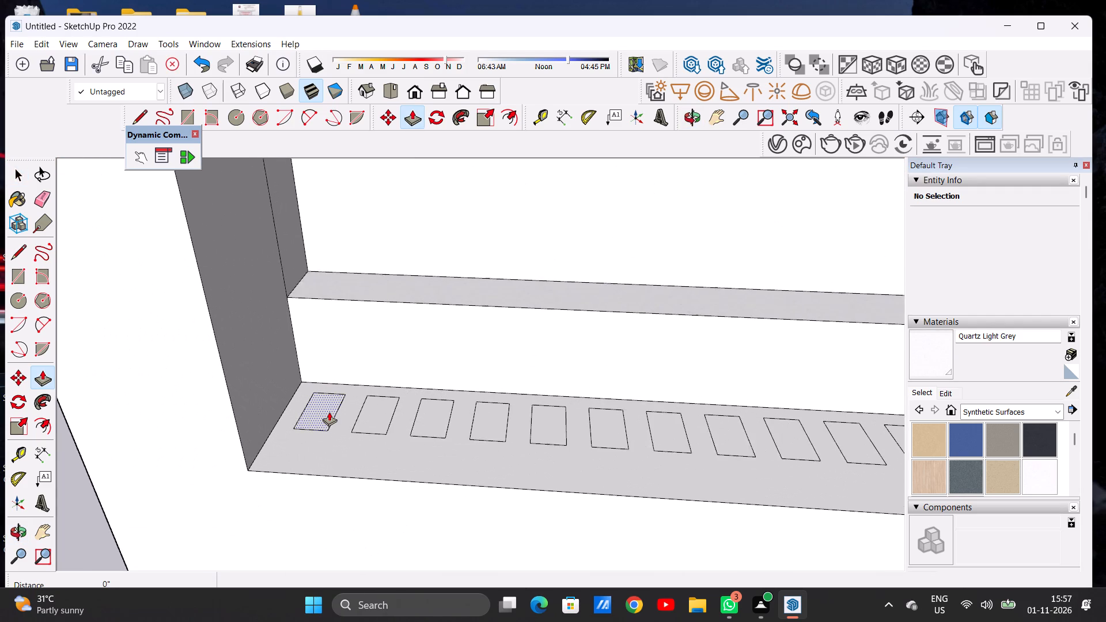
{"action": "left_click", "coordinate": [329, 412]}
{"action": "scroll", "coordinate": [338, 358], "scroll_direction": "down", "scroll_amount": 10}
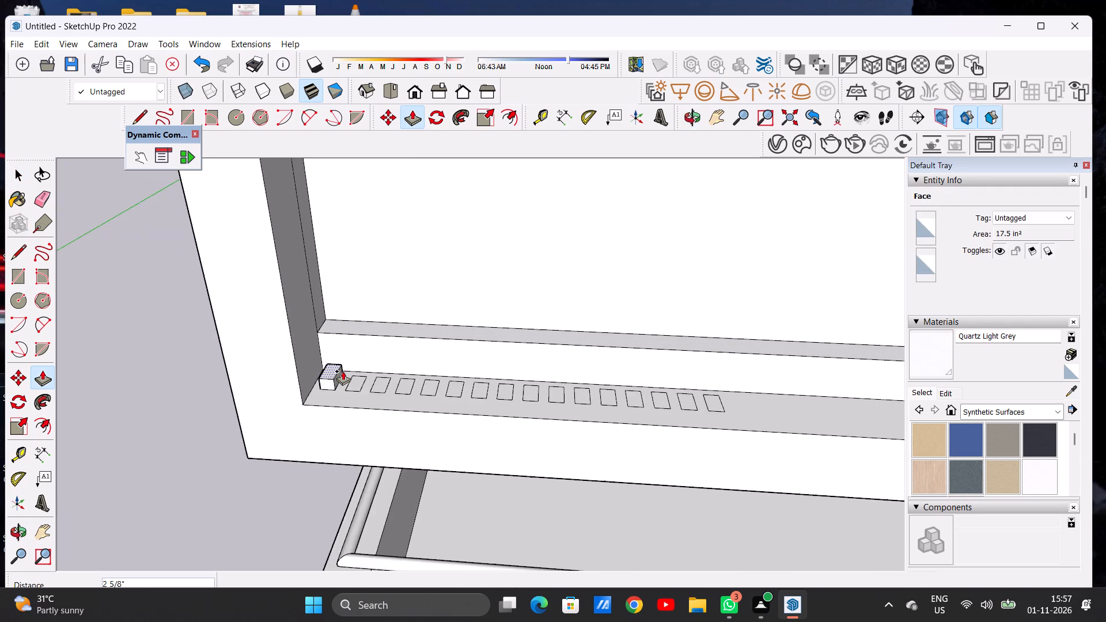
{"action": "scroll", "coordinate": [343, 371], "scroll_direction": "down", "scroll_amount": 17}
{"action": "scroll", "coordinate": [338, 261], "scroll_direction": "up", "scroll_amount": 5}
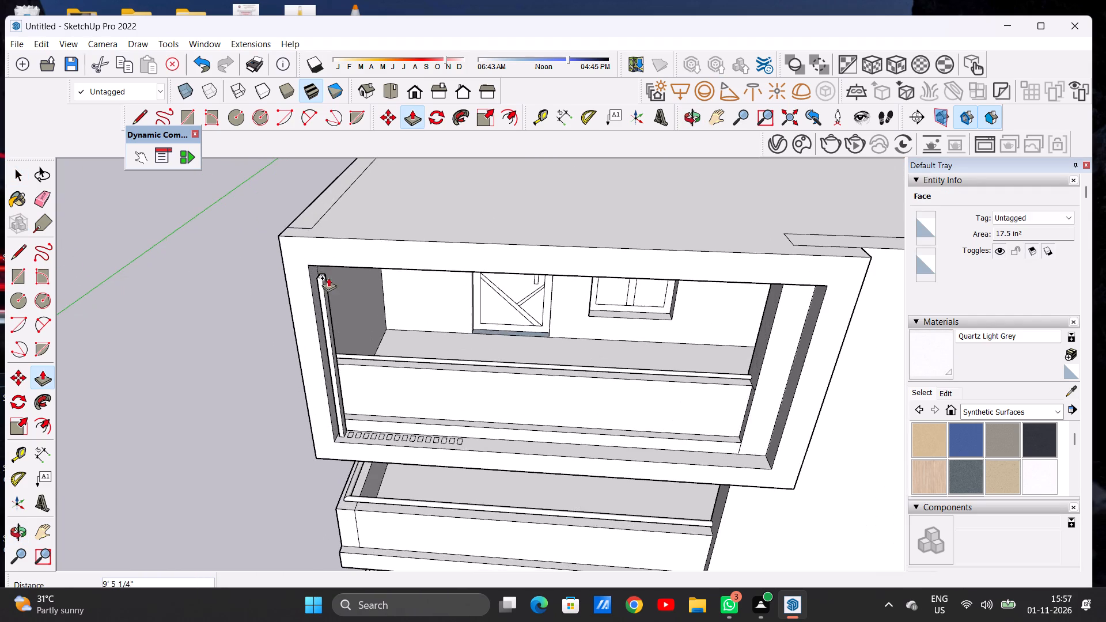
{"action": "middle_click_drag", "start_coordinate": [328, 274], "coordinate": [332, 202]}
{"action": "scroll", "coordinate": [338, 198], "scroll_direction": "up", "scroll_amount": 7}
{"action": "left_click", "coordinate": [325, 204]}
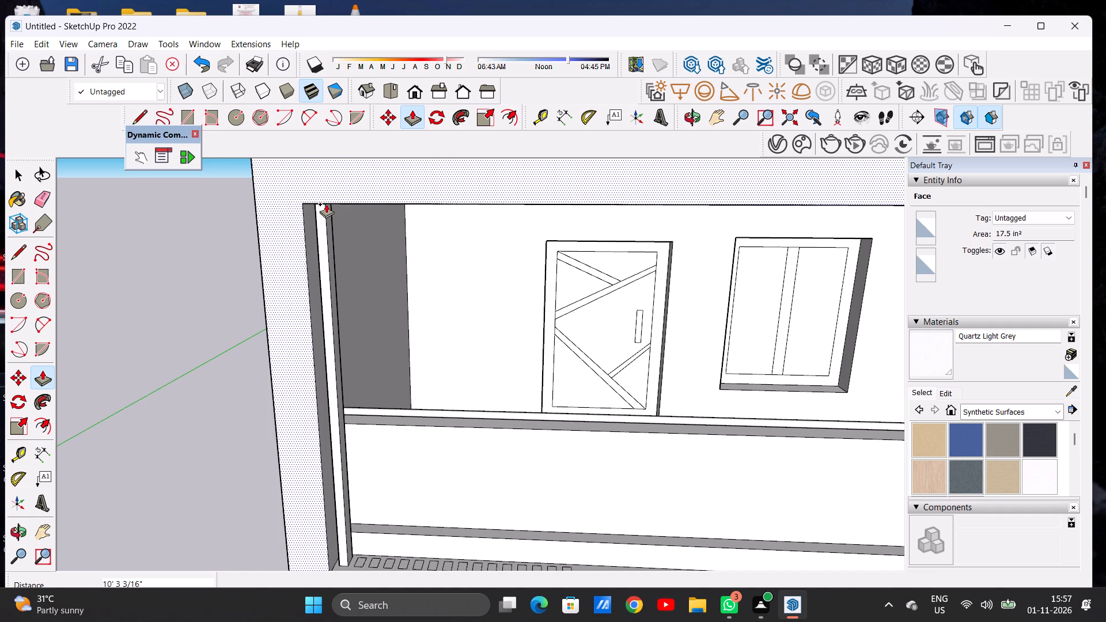
Push/Pull the second narrow rectangle up about 10' 3 9/16" to the underside of the frame's top, beside the first slat.
{"action": "scroll", "coordinate": [327, 211], "scroll_direction": "down", "scroll_amount": 6}
{"action": "middle_click_drag", "start_coordinate": [361, 418], "coordinate": [359, 468]}
{"action": "scroll", "coordinate": [351, 446], "scroll_direction": "up", "scroll_amount": 9}
{"action": "scroll", "coordinate": [350, 446], "scroll_direction": "down", "scroll_amount": 1}
{"action": "scroll", "coordinate": [350, 446], "scroll_direction": "up", "scroll_amount": 2}
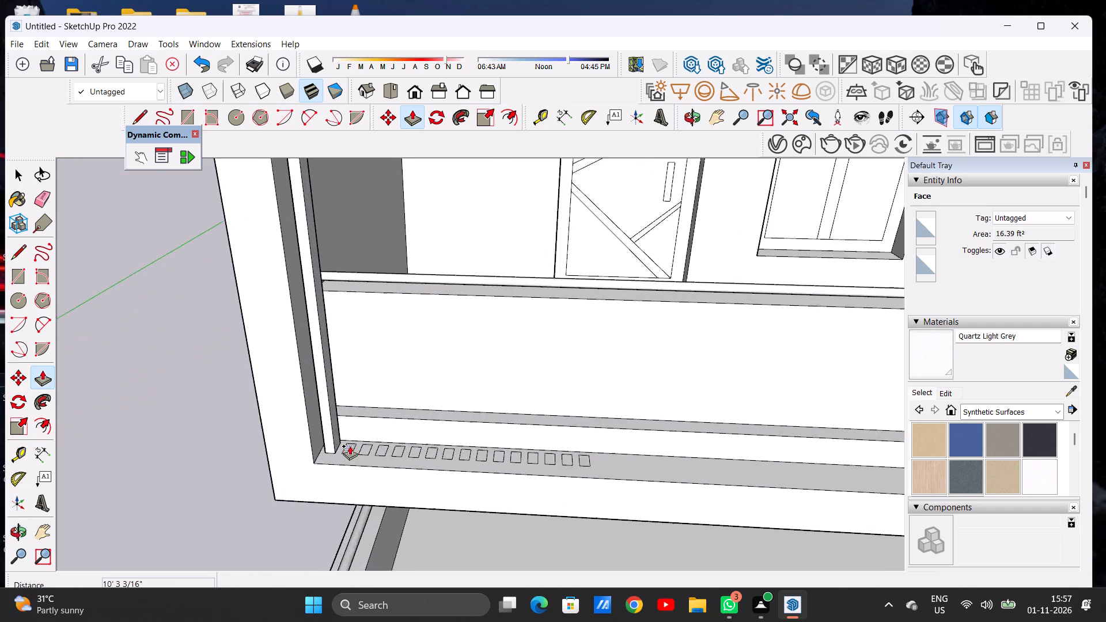
{"action": "scroll", "coordinate": [350, 446], "scroll_direction": "up", "scroll_amount": 11}
{"action": "left_click", "coordinate": [350, 452]}
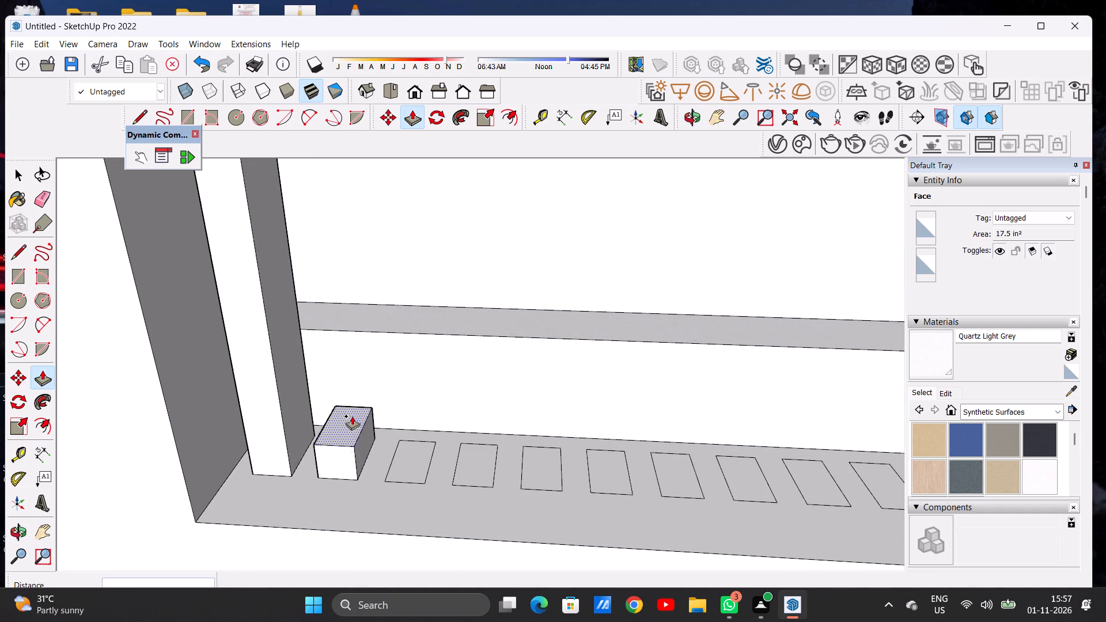
{"action": "scroll", "coordinate": [358, 354], "scroll_direction": "down", "scroll_amount": 15}
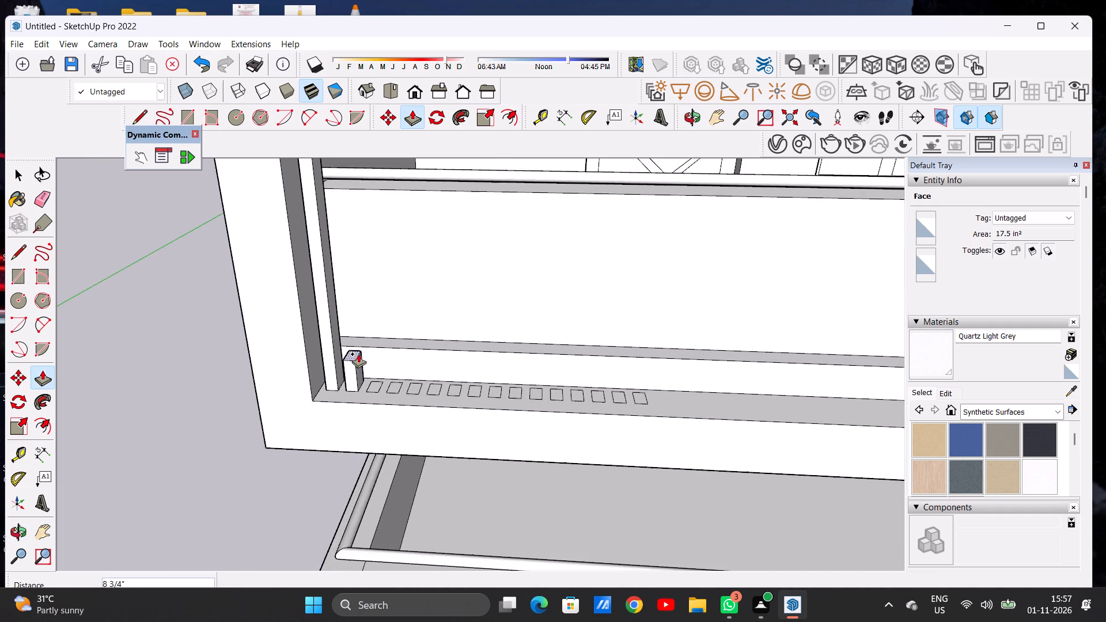
{"action": "scroll", "coordinate": [358, 354], "scroll_direction": "down", "scroll_amount": 15}
{"action": "scroll", "coordinate": [358, 261], "scroll_direction": "up", "scroll_amount": 7}
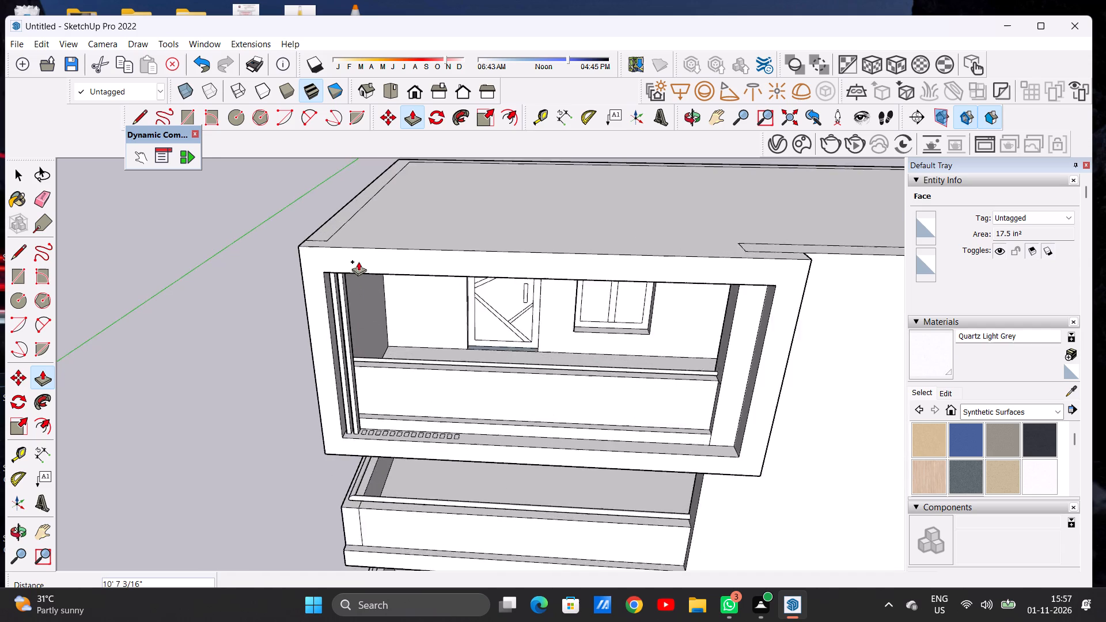
{"action": "scroll", "coordinate": [349, 272], "scroll_direction": "down", "scroll_amount": 1}
{"action": "scroll", "coordinate": [349, 272], "scroll_direction": "up", "scroll_amount": 2}
{"action": "scroll", "coordinate": [348, 277], "scroll_direction": "down", "scroll_amount": 2}
{"action": "scroll", "coordinate": [348, 278], "scroll_direction": "up", "scroll_amount": 1}
{"action": "scroll", "coordinate": [348, 282], "scroll_direction": "down", "scroll_amount": 1}
{"action": "scroll", "coordinate": [344, 266], "scroll_direction": "up", "scroll_amount": 8}
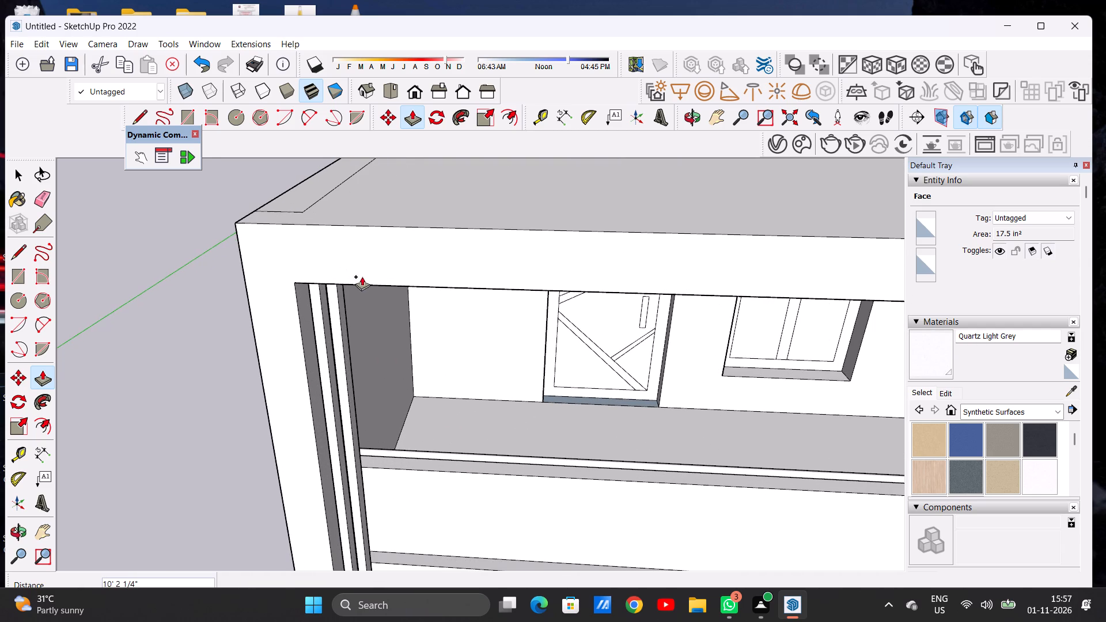
{"action": "left_click", "coordinate": [313, 286]}
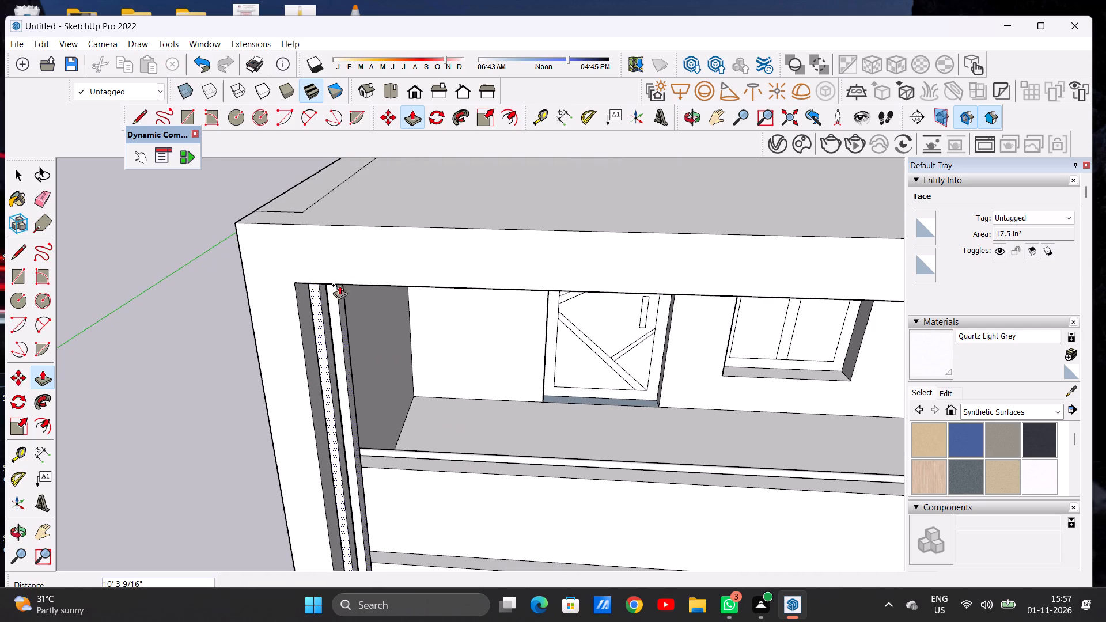
Push/Pull the third narrow rectangle on the top balcony's ledge up about 10' 3 9/16" to the frame top's underside.
{"action": "middle_click_drag", "start_coordinate": [341, 304], "coordinate": [323, 289]}
{"action": "scroll", "coordinate": [347, 275], "scroll_direction": "down", "scroll_amount": 4}
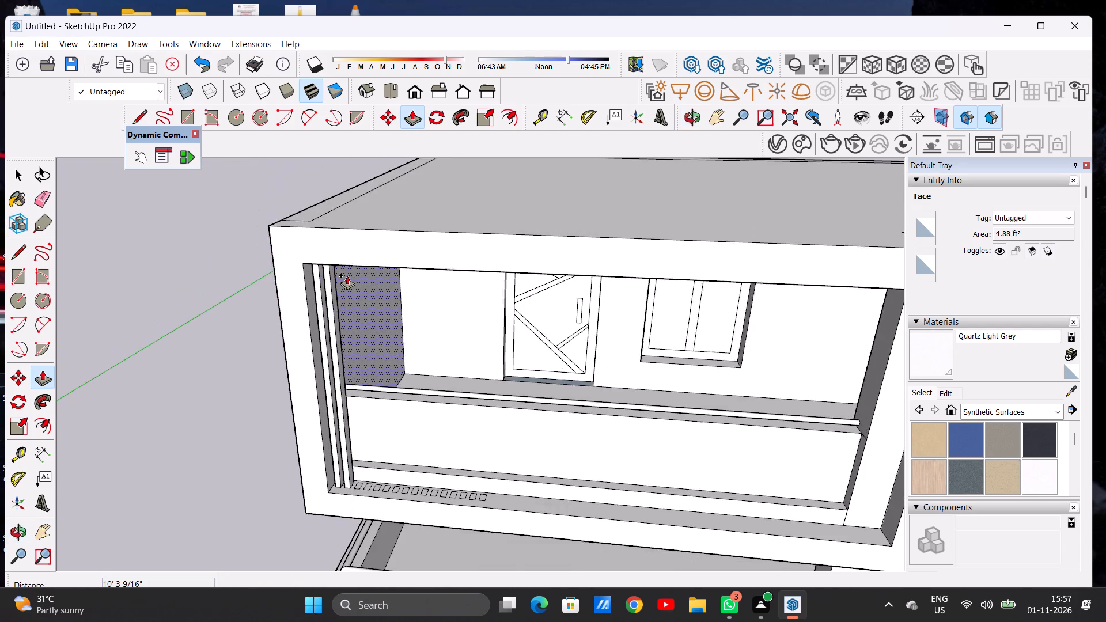
{"action": "scroll", "coordinate": [347, 275], "scroll_direction": "down", "scroll_amount": 2}
{"action": "scroll", "coordinate": [362, 438], "scroll_direction": "up", "scroll_amount": 16}
{"action": "left_click", "coordinate": [360, 460]}
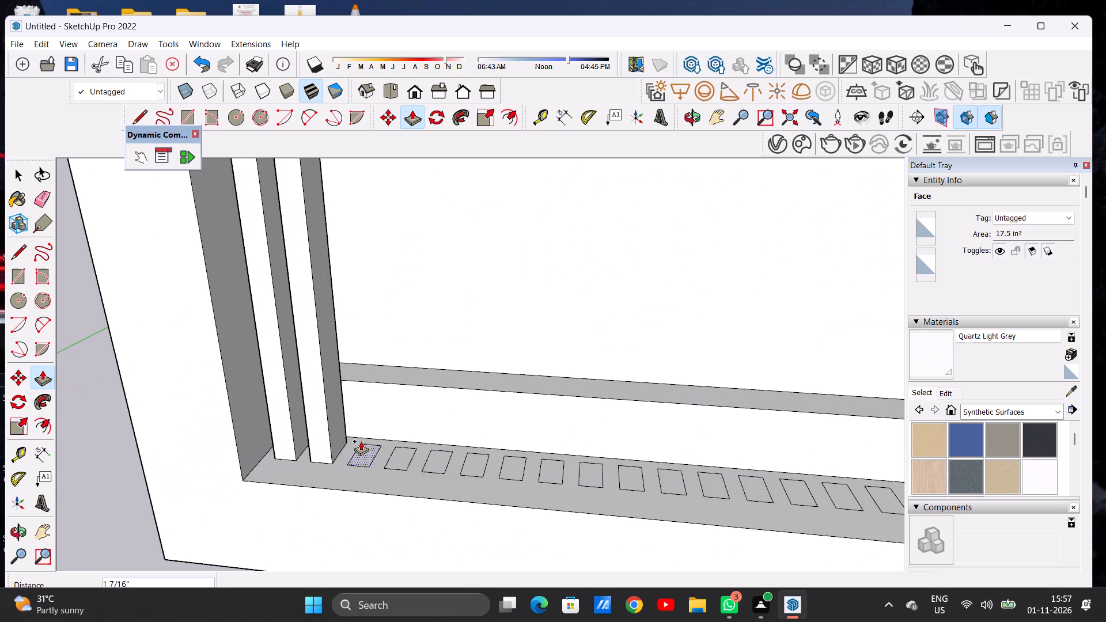
{"action": "scroll", "coordinate": [365, 367], "scroll_direction": "down", "scroll_amount": 2}
{"action": "scroll", "coordinate": [365, 369], "scroll_direction": "down", "scroll_amount": 20}
{"action": "scroll", "coordinate": [365, 369], "scroll_direction": "down", "scroll_amount": 4}
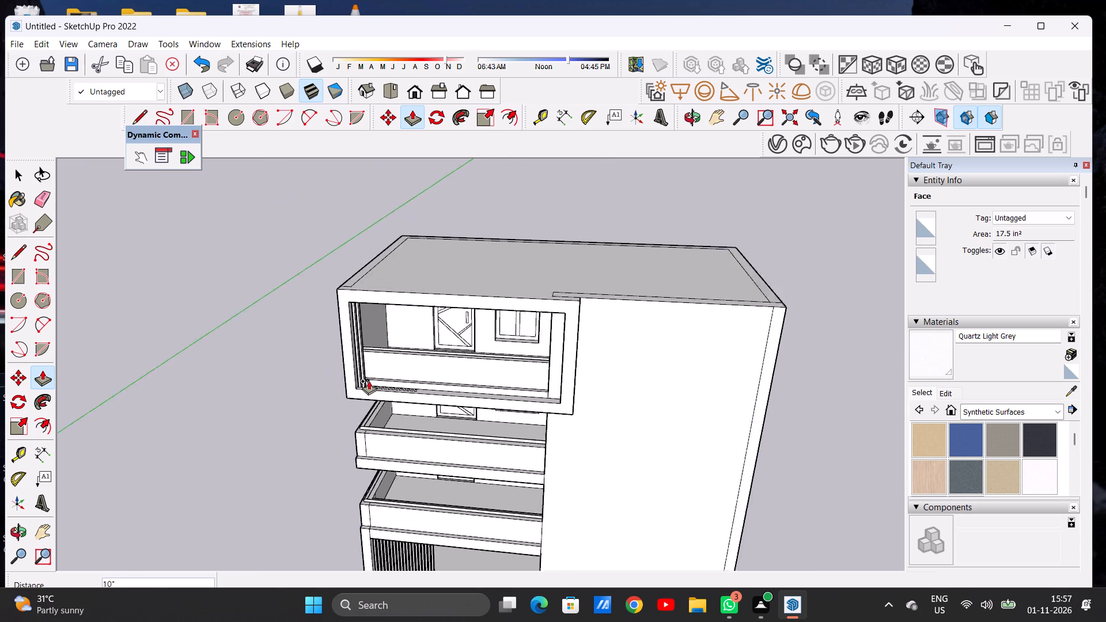
{"action": "scroll", "coordinate": [369, 381], "scroll_direction": "down", "scroll_amount": 2}
{"action": "scroll", "coordinate": [368, 307], "scroll_direction": "up", "scroll_amount": 10}
{"action": "scroll", "coordinate": [363, 347], "scroll_direction": "down", "scroll_amount": 1}
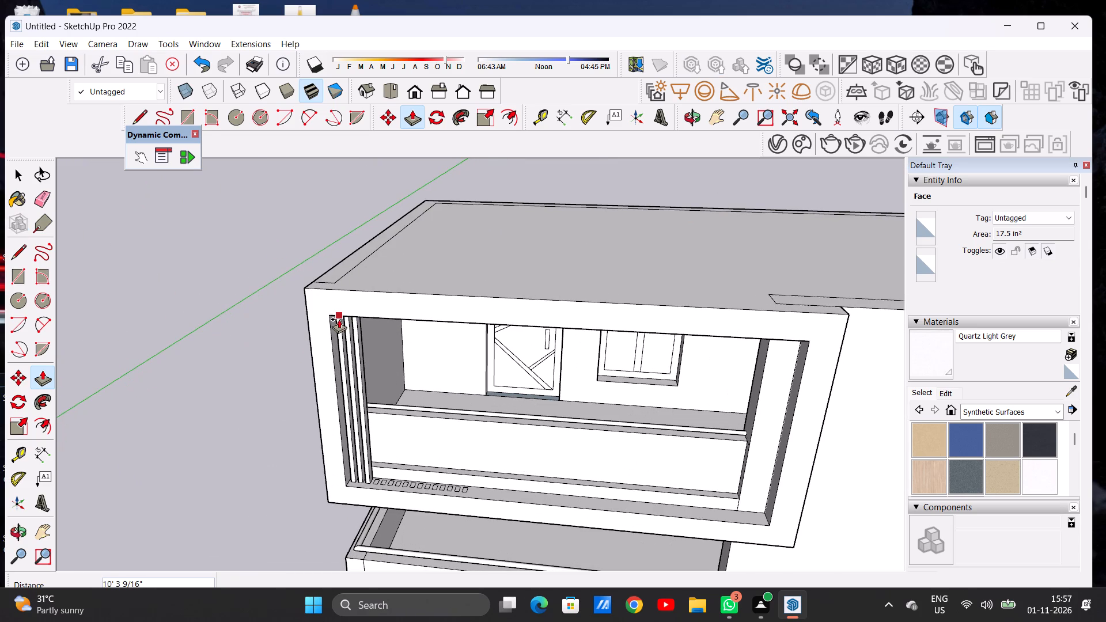
{"action": "left_click", "coordinate": [336, 320]}
Push/Pull the fourth narrow rectangle up about 10' 3 9/16", level with the inner top corner of the balcony frame.
{"action": "scroll", "coordinate": [391, 492], "scroll_direction": "up", "scroll_amount": 10}
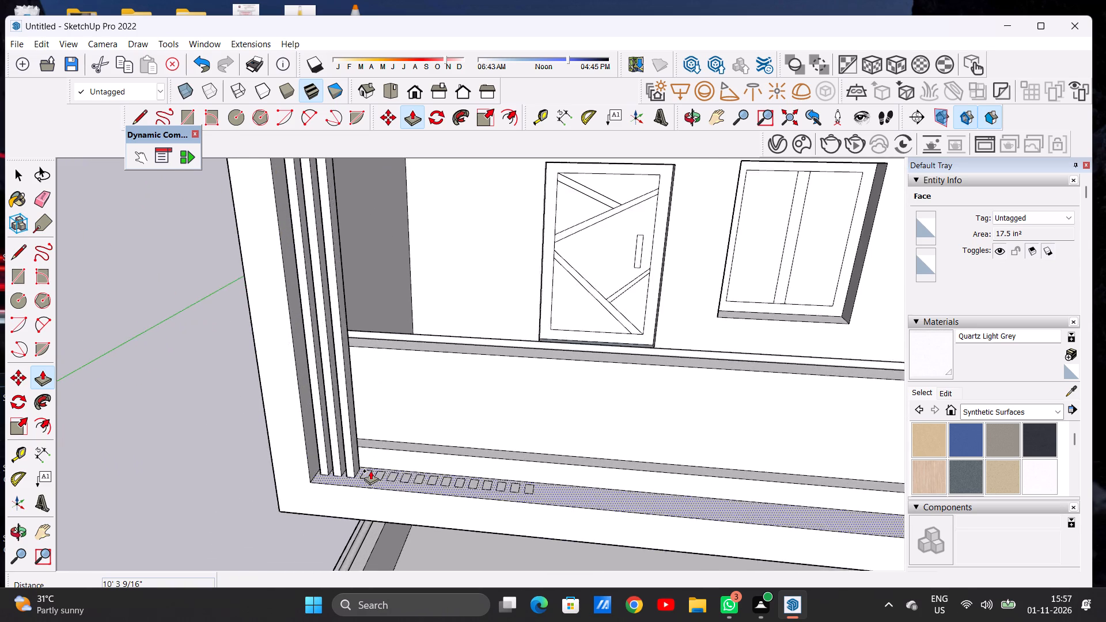
{"action": "scroll", "coordinate": [370, 471], "scroll_direction": "up", "scroll_amount": 3}
{"action": "scroll", "coordinate": [370, 471], "scroll_direction": "down", "scroll_amount": 2}
{"action": "scroll", "coordinate": [370, 471], "scroll_direction": "up", "scroll_amount": 6}
{"action": "left_click", "coordinate": [359, 485]}
{"action": "scroll", "coordinate": [362, 377], "scroll_direction": "down", "scroll_amount": 2}
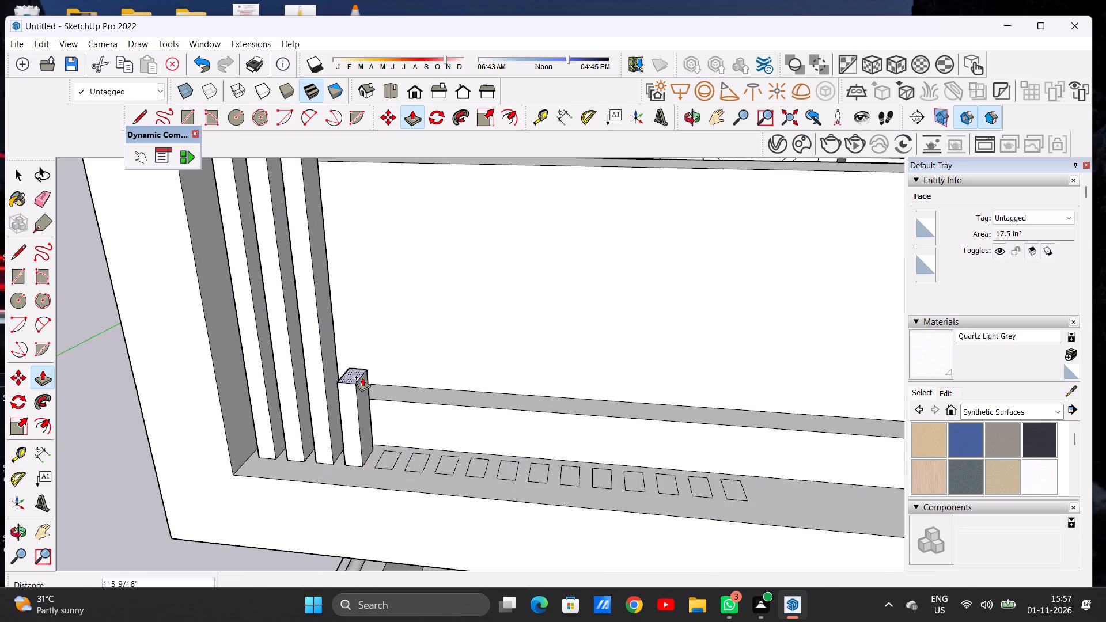
{"action": "scroll", "coordinate": [362, 377], "scroll_direction": "down", "scroll_amount": 20}
{"action": "scroll", "coordinate": [362, 377], "scroll_direction": "down", "scroll_amount": 4}
{"action": "scroll", "coordinate": [364, 336], "scroll_direction": "up", "scroll_amount": 2}
{"action": "scroll", "coordinate": [364, 336], "scroll_direction": "down", "scroll_amount": 1}
{"action": "scroll", "coordinate": [364, 336], "scroll_direction": "up", "scroll_amount": 2}
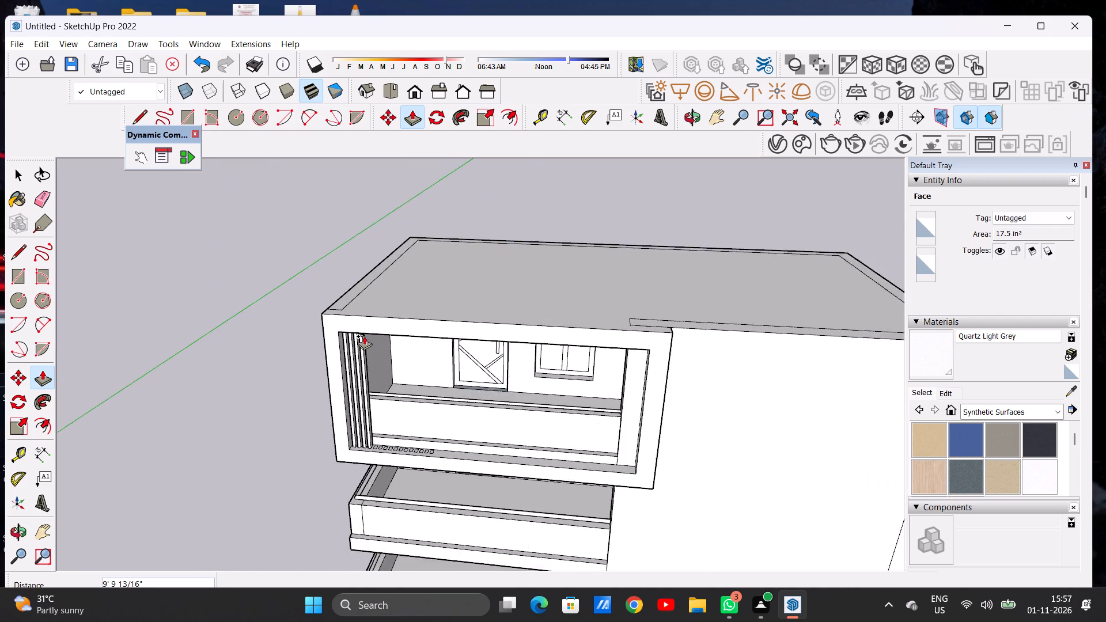
{"action": "scroll", "coordinate": [364, 336], "scroll_direction": "up", "scroll_amount": 11}
{"action": "scroll", "coordinate": [364, 336], "scroll_direction": "down", "scroll_amount": 1}
{"action": "scroll", "coordinate": [364, 336], "scroll_direction": "up", "scroll_amount": 4}
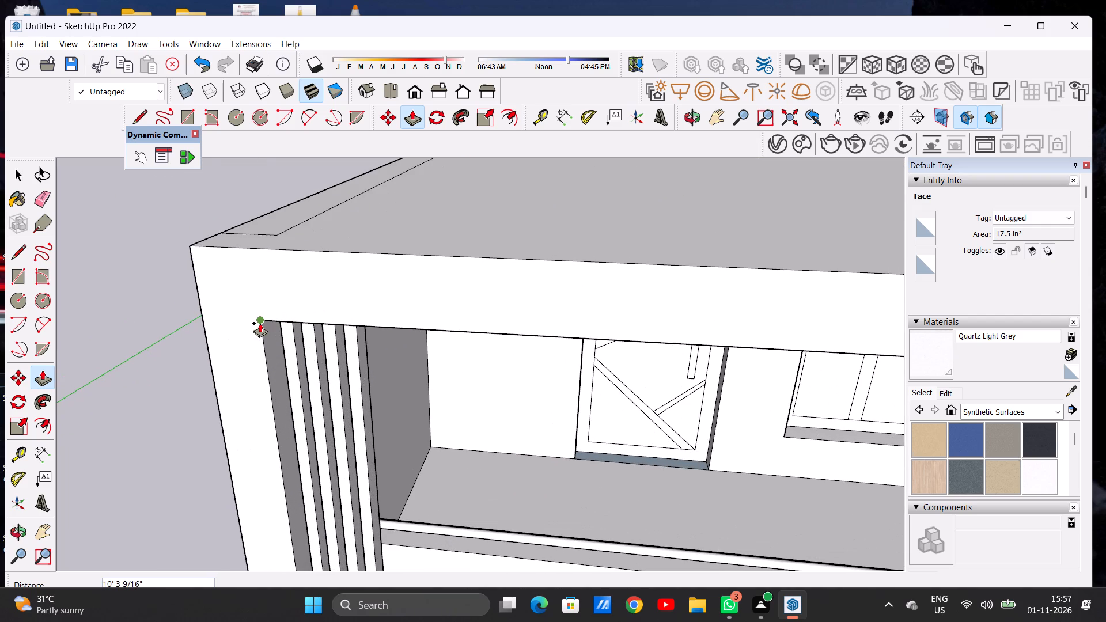
{"action": "left_click", "coordinate": [260, 323]}
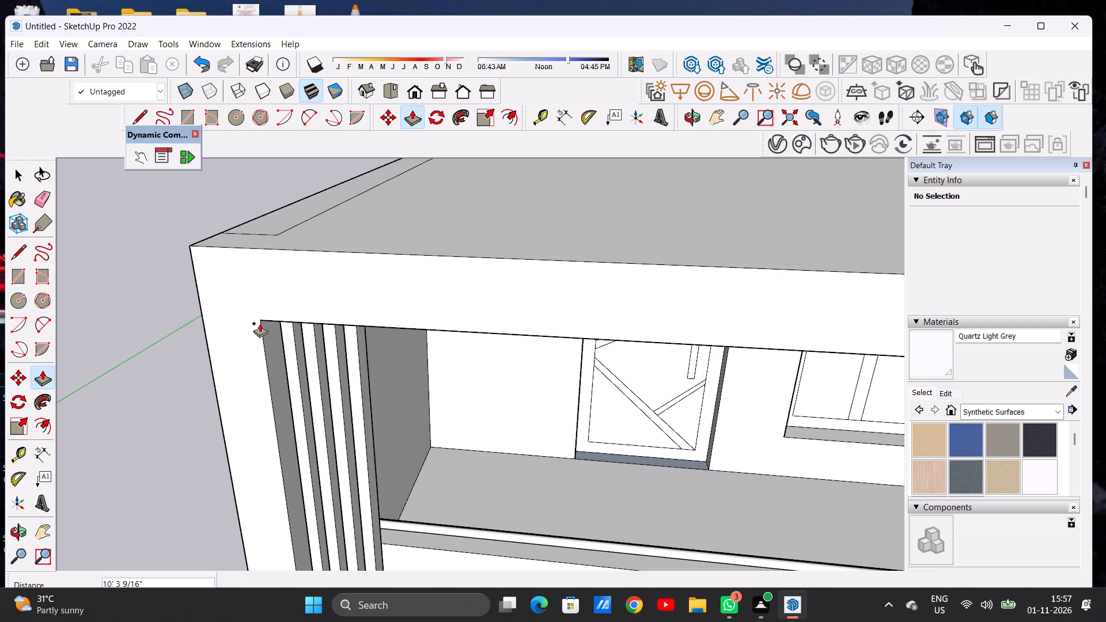
Push/Pull the fifth narrow rectangle up about 10' 3 9/16" to the frame top's underside, beside the fourth slat.
{"action": "scroll", "coordinate": [296, 274], "scroll_direction": "down", "scroll_amount": 3}
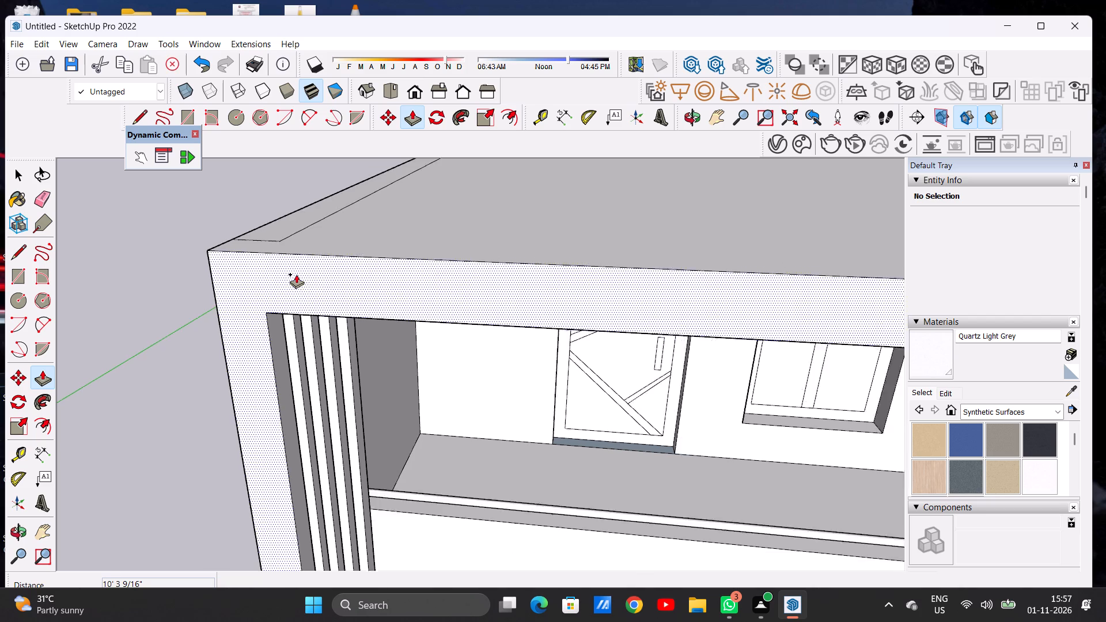
{"action": "scroll", "coordinate": [296, 274], "scroll_direction": "down", "scroll_amount": 4}
{"action": "scroll", "coordinate": [355, 236], "scroll_direction": "down", "scroll_amount": 7}
{"action": "scroll", "coordinate": [362, 377], "scroll_direction": "up", "scroll_amount": 7}
{"action": "middle_click_drag", "start_coordinate": [371, 414], "coordinate": [366, 479]}
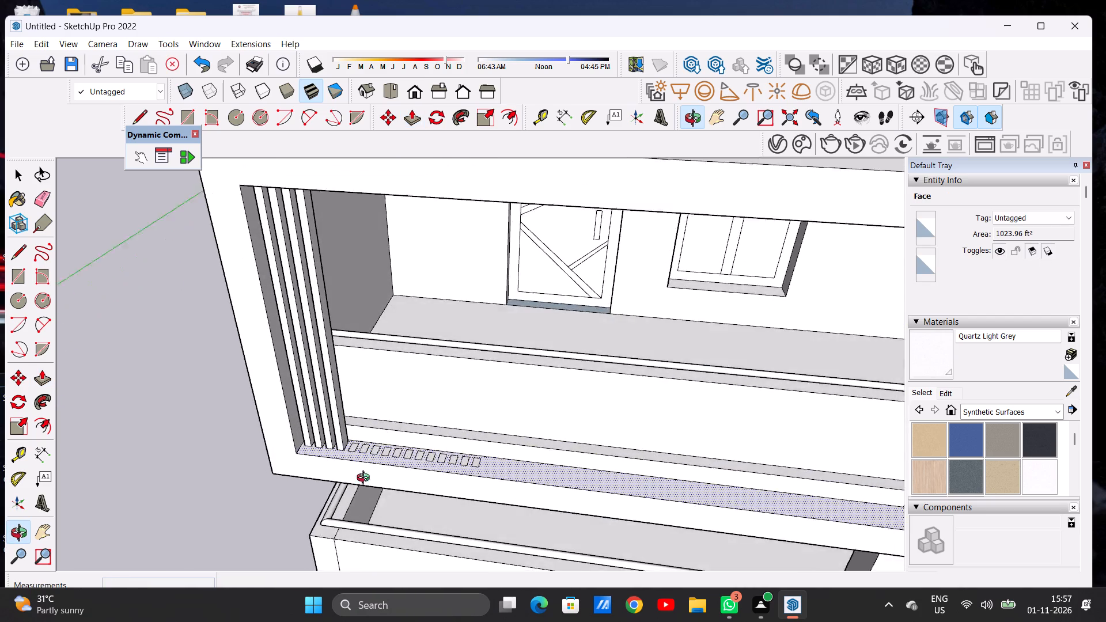
{"action": "middle_click_drag", "start_coordinate": [366, 479], "coordinate": [363, 498]}
{"action": "scroll", "coordinate": [356, 488], "scroll_direction": "up", "scroll_amount": 12}
{"action": "scroll", "coordinate": [359, 474], "scroll_direction": "down", "scroll_amount": 1}
{"action": "scroll", "coordinate": [359, 474], "scroll_direction": "up", "scroll_amount": 10}
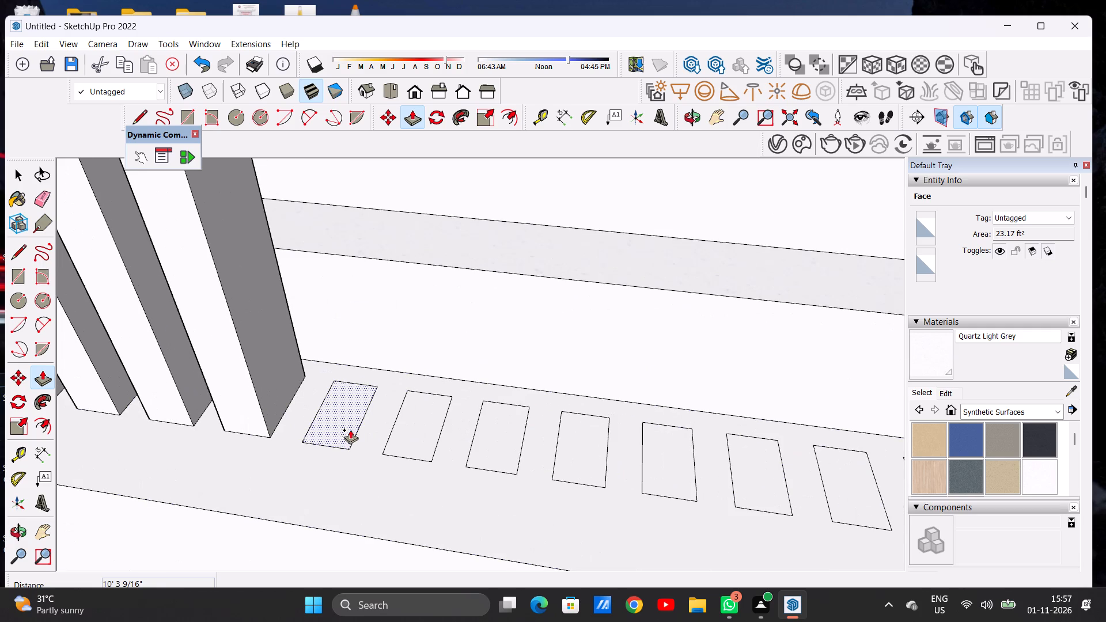
{"action": "left_click", "coordinate": [350, 430]}
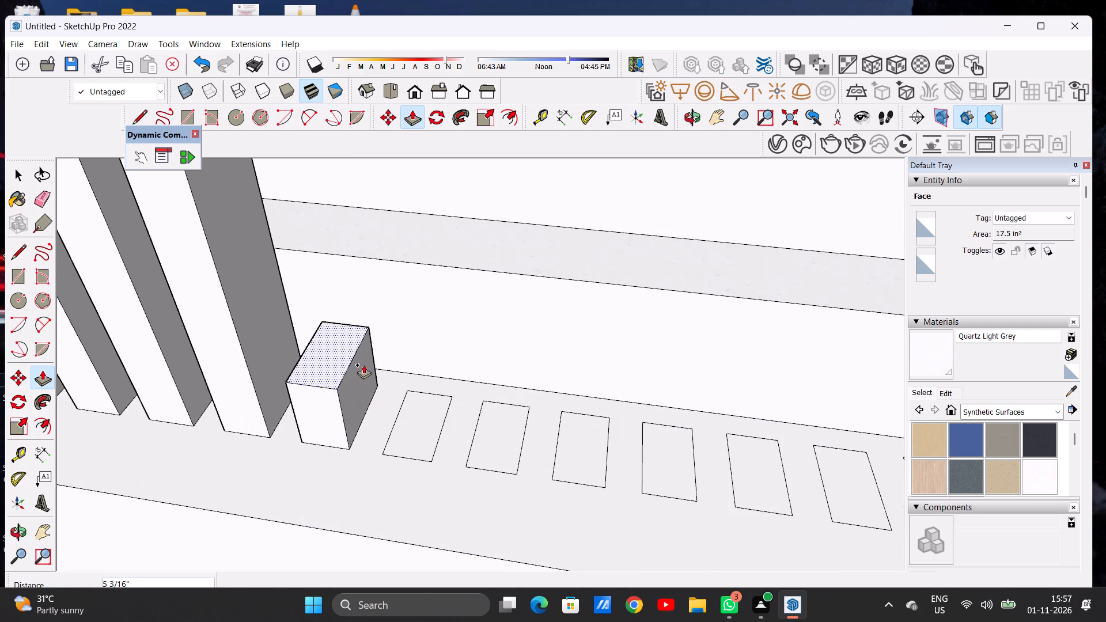
{"action": "scroll", "coordinate": [364, 373], "scroll_direction": "down", "scroll_amount": 2}
{"action": "scroll", "coordinate": [364, 373], "scroll_direction": "up", "scroll_amount": 1}
{"action": "scroll", "coordinate": [364, 373], "scroll_direction": "down", "scroll_amount": 3}
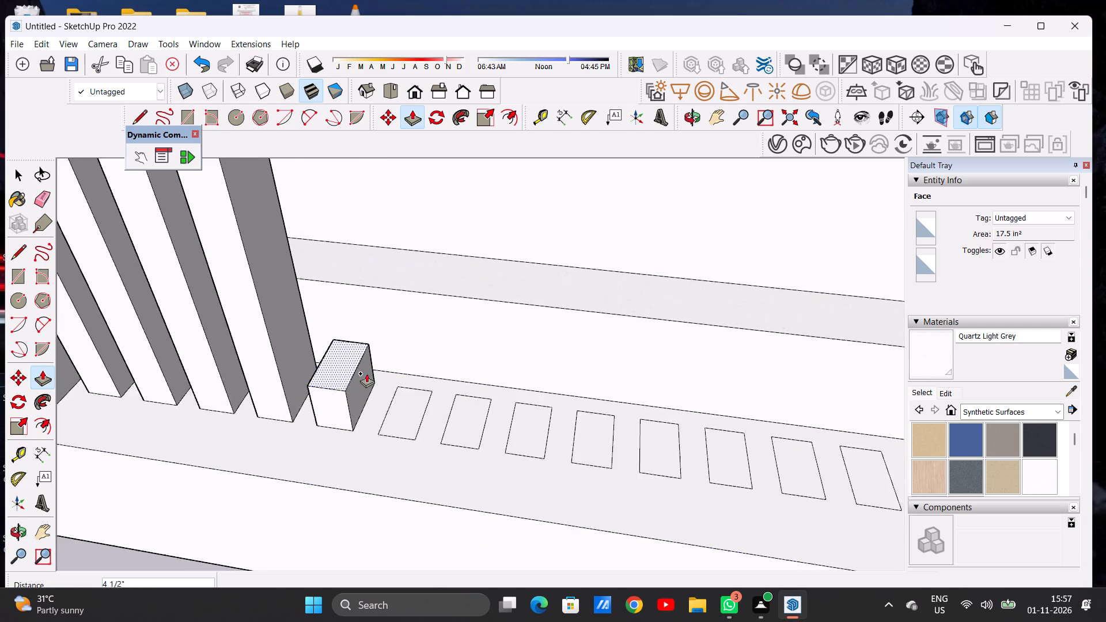
{"action": "scroll", "coordinate": [366, 373], "scroll_direction": "down", "scroll_amount": 12}
{"action": "scroll", "coordinate": [381, 368], "scroll_direction": "up", "scroll_amount": 1}
{"action": "scroll", "coordinate": [381, 371], "scroll_direction": "down", "scroll_amount": 18}
{"action": "scroll", "coordinate": [372, 282], "scroll_direction": "up", "scroll_amount": 13}
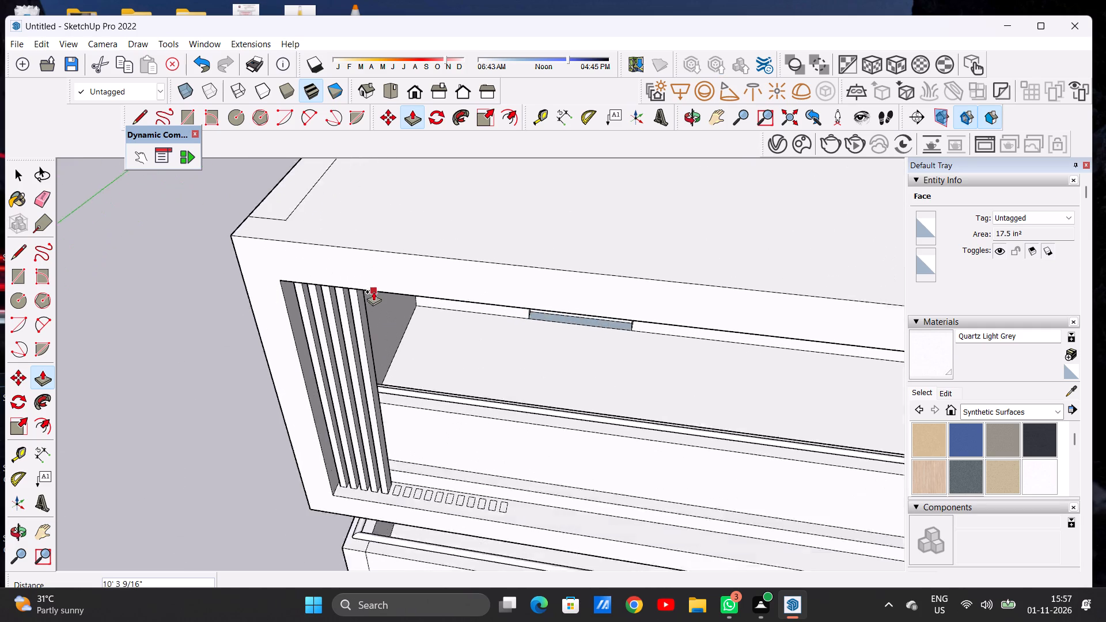
{"action": "scroll", "coordinate": [373, 291], "scroll_direction": "up", "scroll_amount": 3}
{"action": "left_click", "coordinate": [232, 282]}
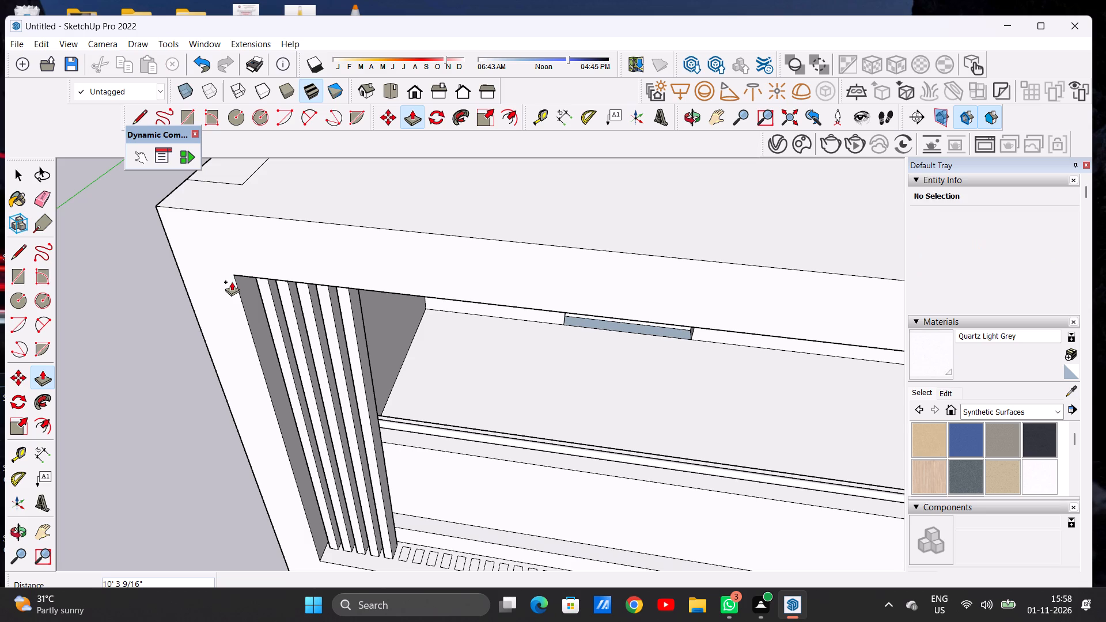
Push/Pull the sixth narrow rectangle up about 10' 3 9/16" to the frame top's underside, beside the fifth slat.
{"action": "scroll", "coordinate": [374, 275], "scroll_direction": "down", "scroll_amount": 9}
{"action": "scroll", "coordinate": [414, 474], "scroll_direction": "up", "scroll_amount": 16}
{"action": "scroll", "coordinate": [361, 355], "scroll_direction": "down", "scroll_amount": 1}
{"action": "scroll", "coordinate": [361, 355], "scroll_direction": "up", "scroll_amount": 2}
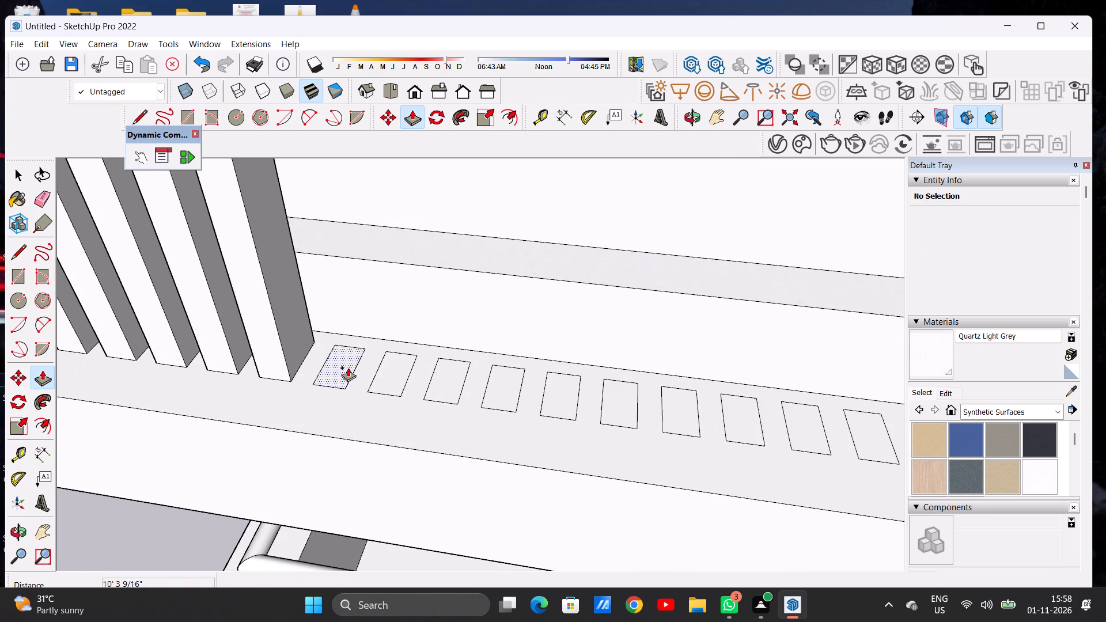
{"action": "left_click", "coordinate": [342, 369]}
{"action": "scroll", "coordinate": [357, 294], "scroll_direction": "down", "scroll_amount": 10}
{"action": "scroll", "coordinate": [388, 325], "scroll_direction": "up", "scroll_amount": 1}
{"action": "scroll", "coordinate": [389, 325], "scroll_direction": "down", "scroll_amount": 14}
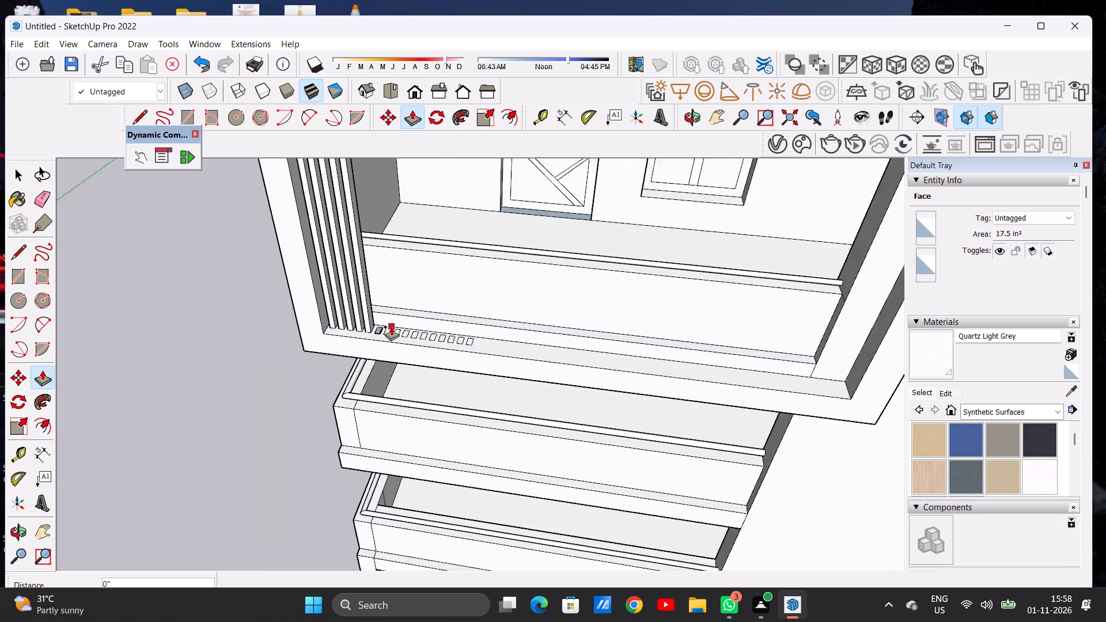
{"action": "scroll", "coordinate": [391, 327], "scroll_direction": "down", "scroll_amount": 3}
{"action": "scroll", "coordinate": [370, 220], "scroll_direction": "up", "scroll_amount": 7}
{"action": "left_click", "coordinate": [313, 239]}
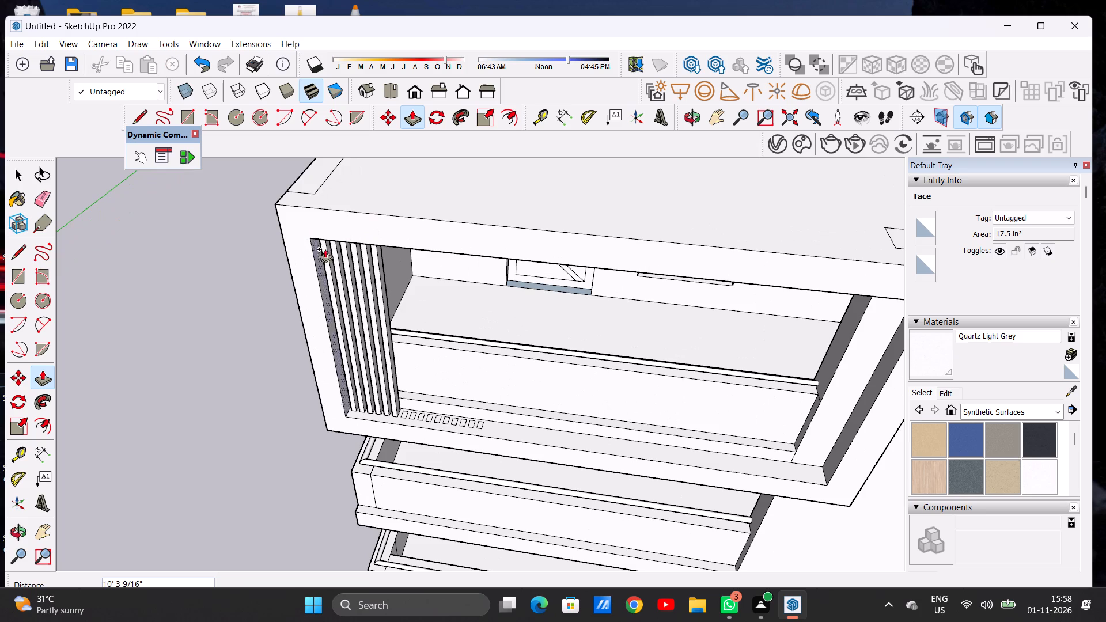
Push/Pull the seventh narrow rectangle up about 10' 3 9/16" to the frame top's underside, beside the sixth slat.
{"action": "scroll", "coordinate": [427, 399], "scroll_direction": "up", "scroll_amount": 4}
{"action": "scroll", "coordinate": [427, 405], "scroll_direction": "down", "scroll_amount": 1}
{"action": "scroll", "coordinate": [426, 407], "scroll_direction": "up", "scroll_amount": 8}
{"action": "left_click", "coordinate": [392, 424]}
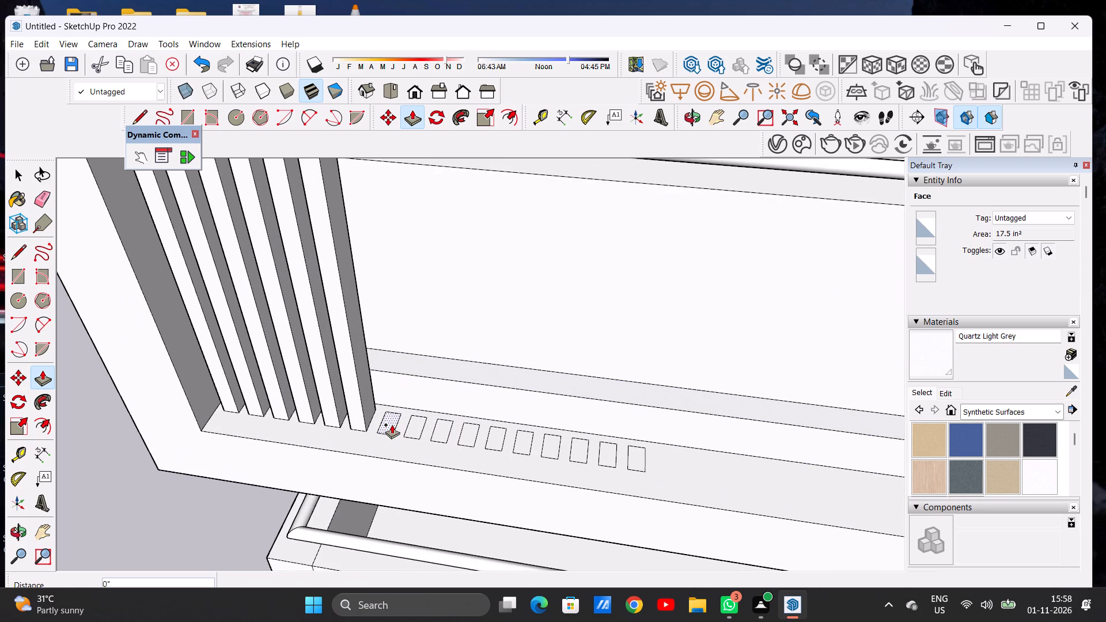
{"action": "scroll", "coordinate": [409, 335], "scroll_direction": "down", "scroll_amount": 16}
{"action": "scroll", "coordinate": [404, 233], "scroll_direction": "up", "scroll_amount": 7}
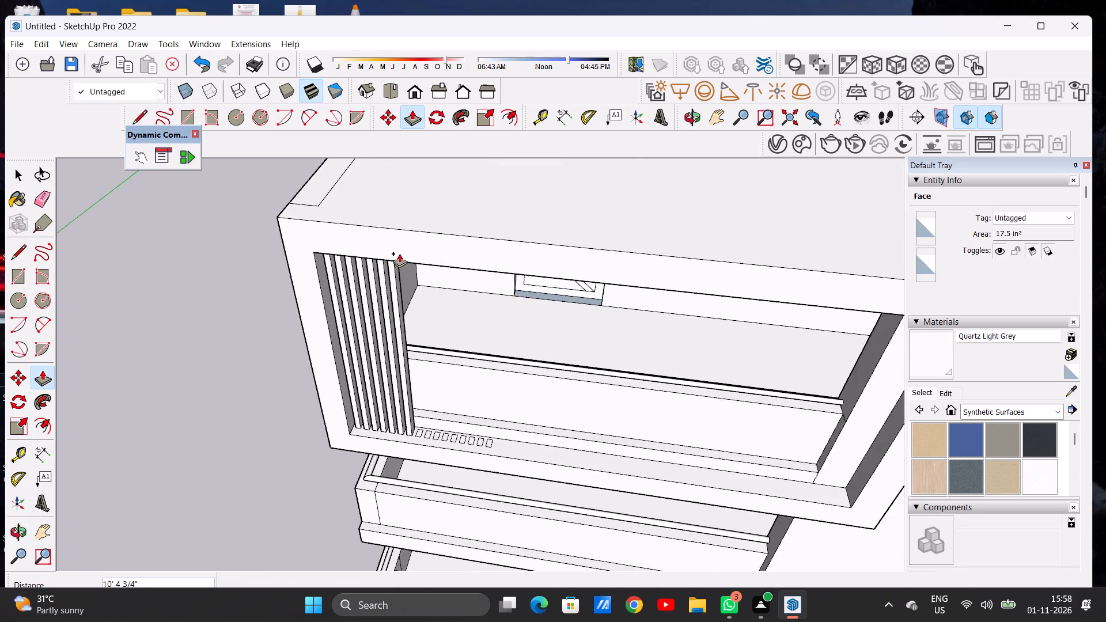
{"action": "scroll", "coordinate": [399, 253], "scroll_direction": "up", "scroll_amount": 4}
{"action": "scroll", "coordinate": [398, 261], "scroll_direction": "down", "scroll_amount": 2}
{"action": "left_click", "coordinate": [260, 256]}
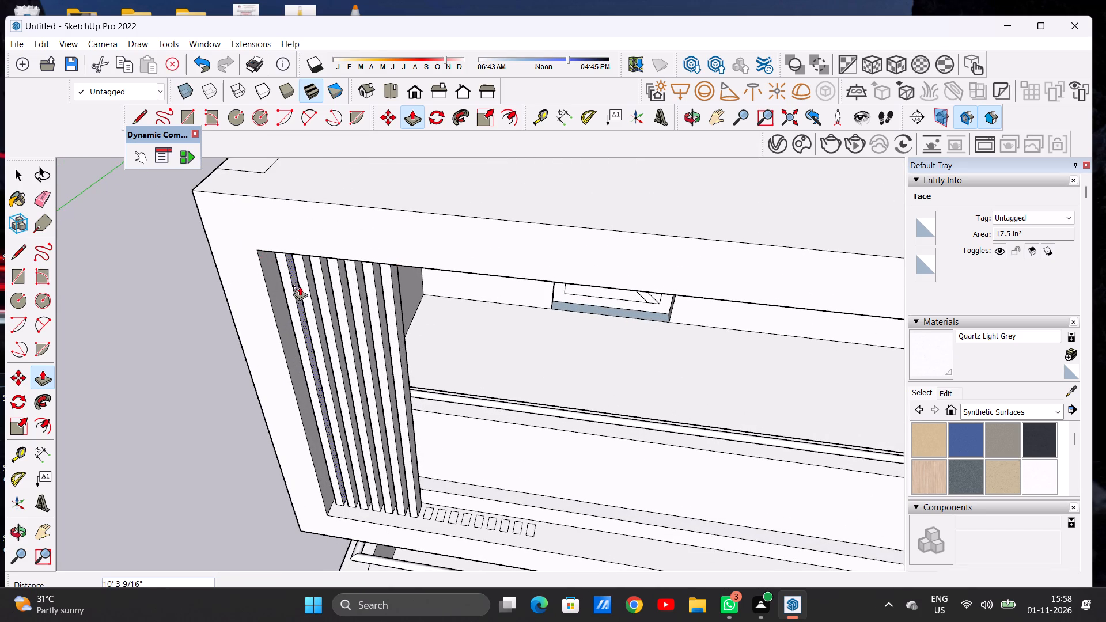
Push/Pull the eighth narrow rectangle up about 10' 3 9/16", level with the frame's inner top corner.
{"action": "scroll", "coordinate": [330, 261], "scroll_direction": "down", "scroll_amount": 5}
{"action": "scroll", "coordinate": [388, 418], "scroll_direction": "up", "scroll_amount": 14}
{"action": "left_click", "coordinate": [405, 458]}
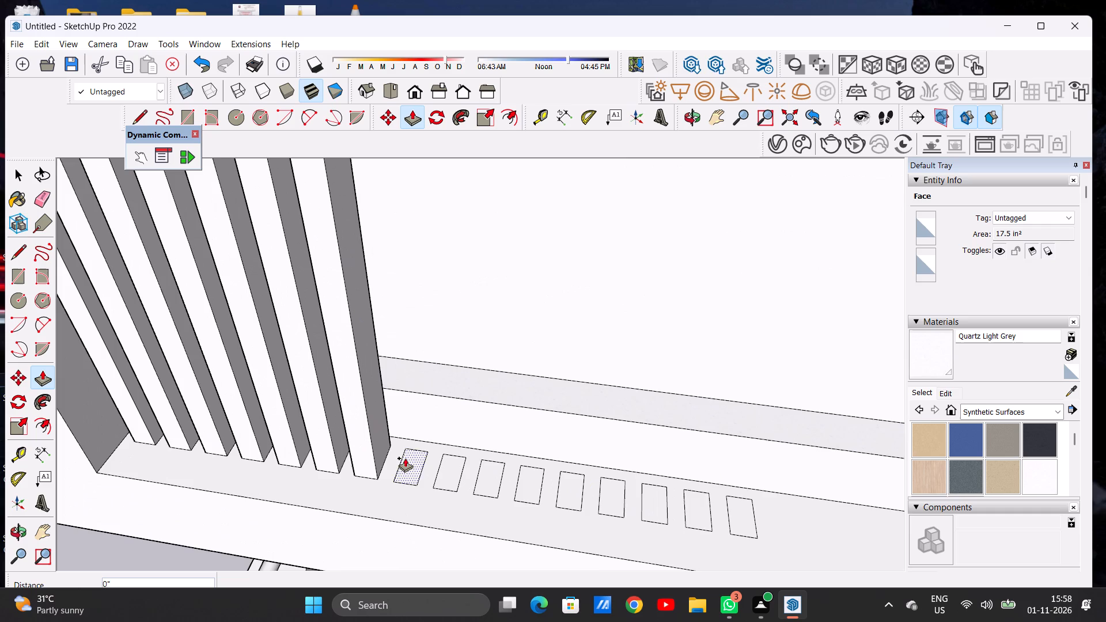
{"action": "scroll", "coordinate": [410, 378], "scroll_direction": "down", "scroll_amount": 13}
{"action": "scroll", "coordinate": [413, 401], "scroll_direction": "up", "scroll_amount": 1}
{"action": "scroll", "coordinate": [413, 401], "scroll_direction": "down", "scroll_amount": 7}
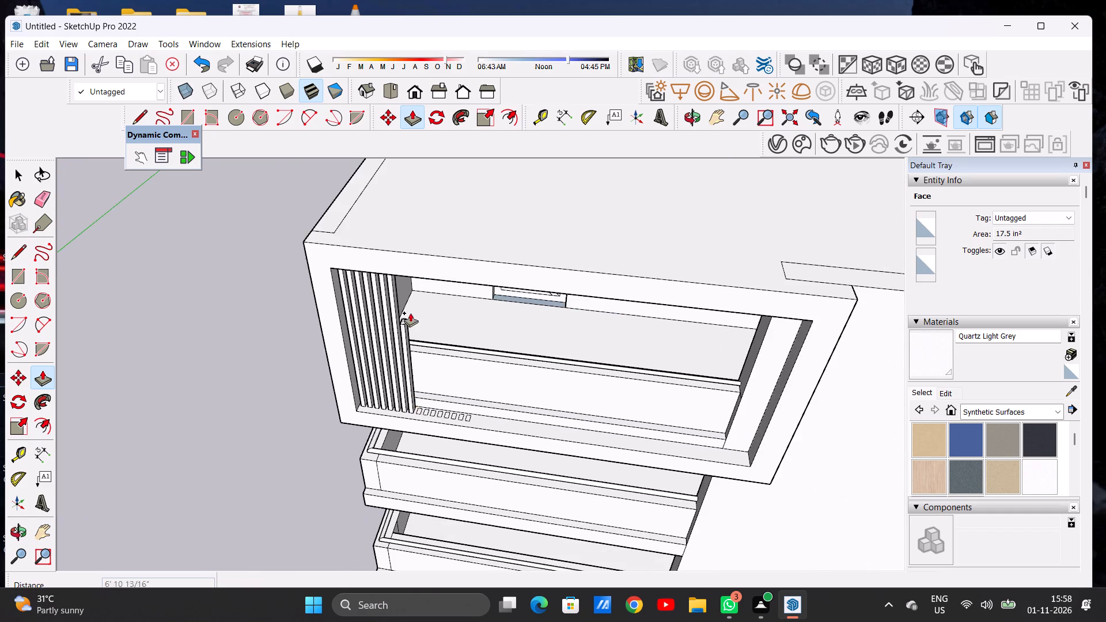
{"action": "scroll", "coordinate": [415, 280], "scroll_direction": "up", "scroll_amount": 7}
{"action": "scroll", "coordinate": [382, 268], "scroll_direction": "down", "scroll_amount": 5}
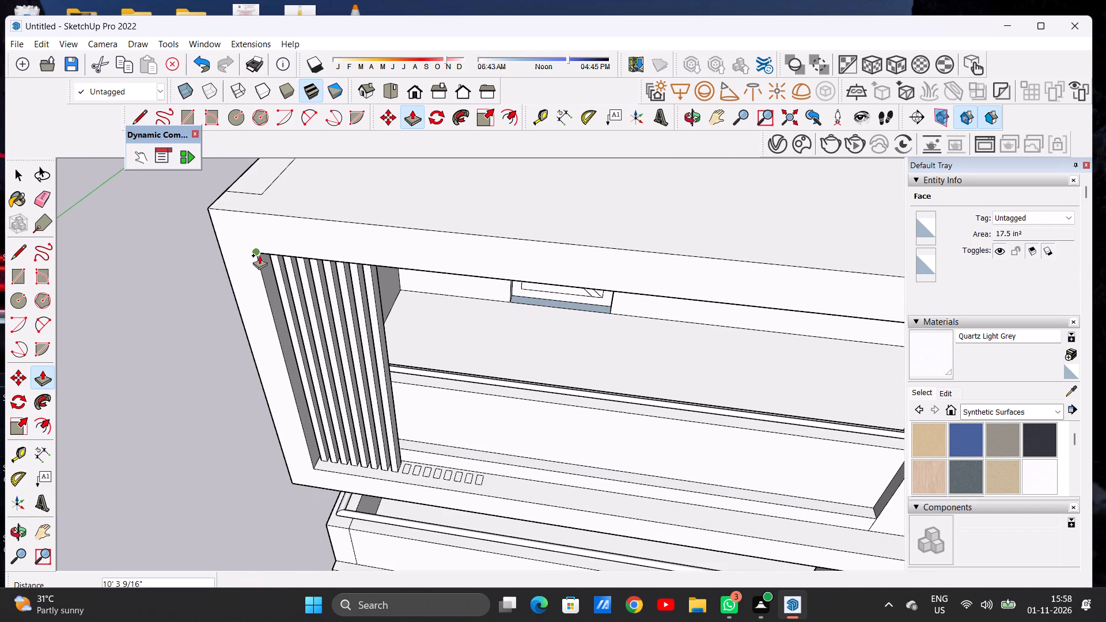
{"action": "left_click", "coordinate": [259, 255]}
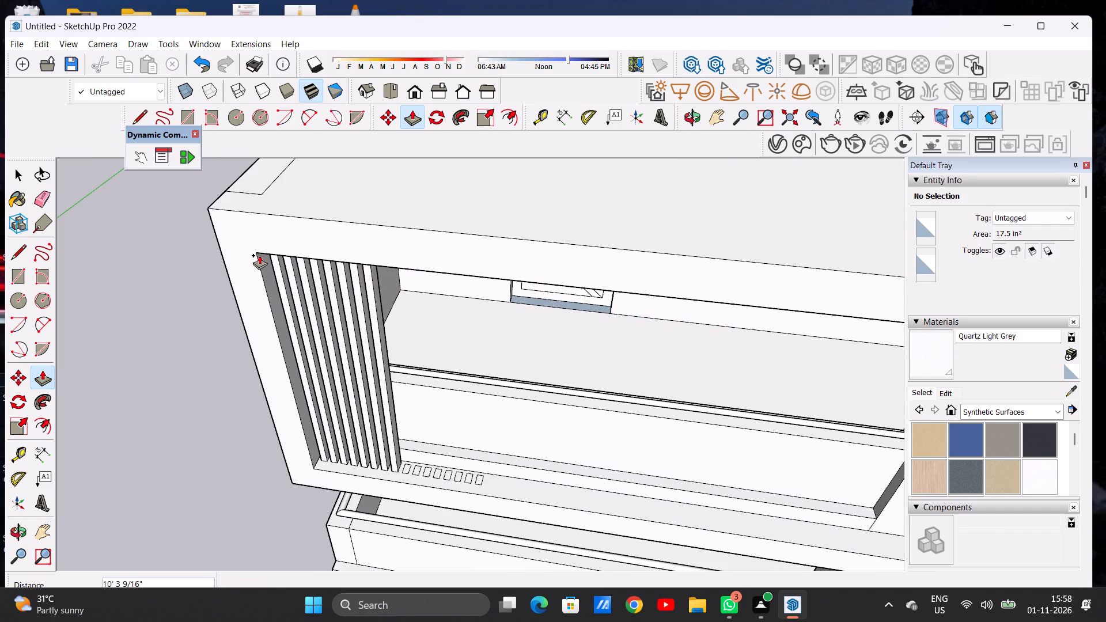
Push/Pull the ninth narrow rectangle up about 10' 3 9/16" to the frame top's underside, beside the eighth slat.
{"action": "scroll", "coordinate": [431, 461], "scroll_direction": "up", "scroll_amount": 4}
{"action": "scroll", "coordinate": [425, 469], "scroll_direction": "down", "scroll_amount": 1}
{"action": "scroll", "coordinate": [423, 471], "scroll_direction": "up", "scroll_amount": 6}
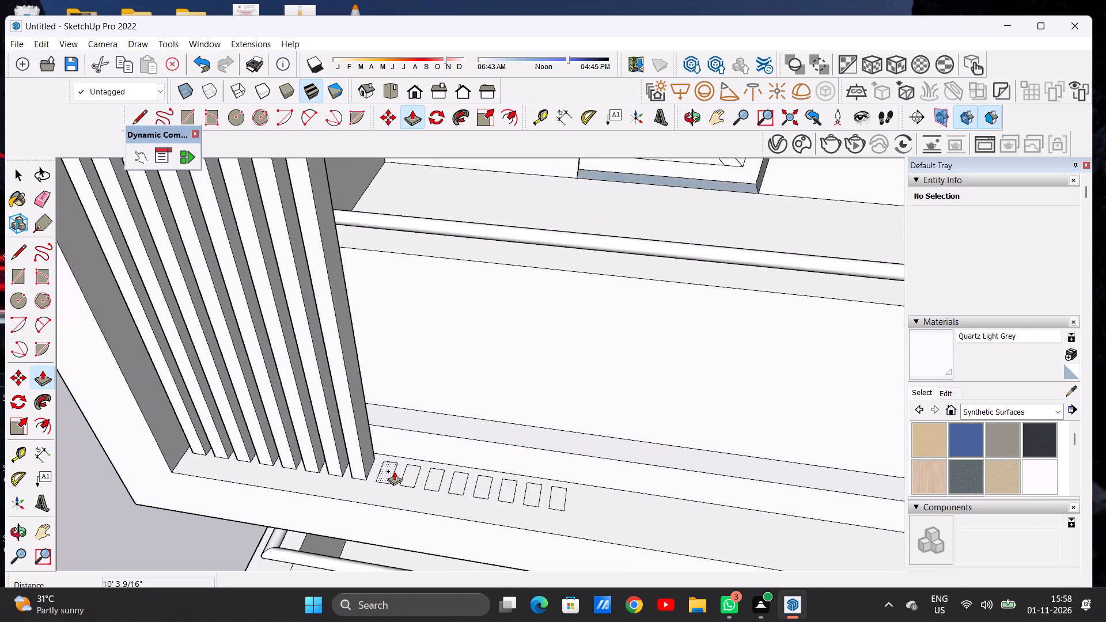
{"action": "scroll", "coordinate": [394, 471], "scroll_direction": "up", "scroll_amount": 2}
{"action": "left_click", "coordinate": [381, 470]}
{"action": "scroll", "coordinate": [398, 378], "scroll_direction": "down", "scroll_amount": 9}
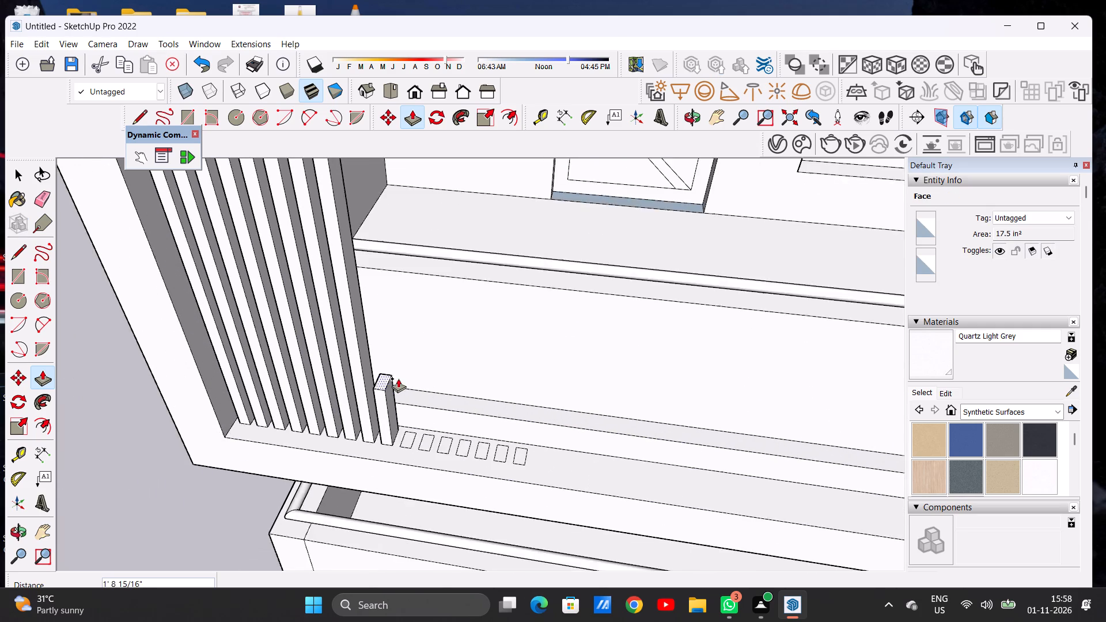
{"action": "scroll", "coordinate": [398, 378], "scroll_direction": "down", "scroll_amount": 11}
{"action": "scroll", "coordinate": [400, 309], "scroll_direction": "up", "scroll_amount": 11}
{"action": "scroll", "coordinate": [400, 309], "scroll_direction": "down", "scroll_amount": 1}
{"action": "scroll", "coordinate": [400, 309], "scroll_direction": "up", "scroll_amount": 1}
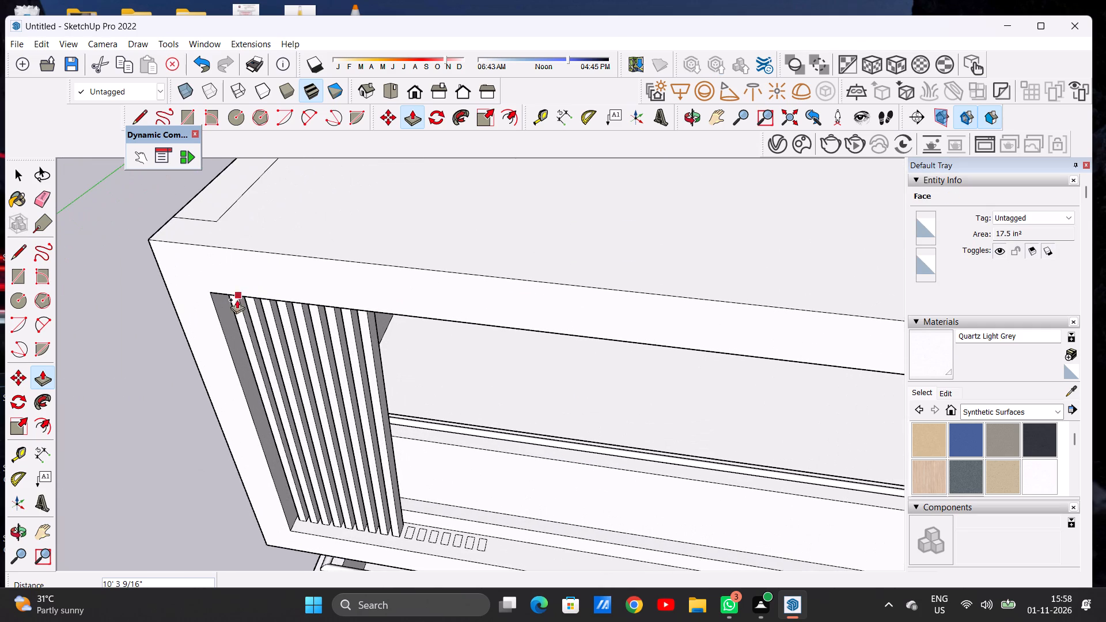
{"action": "left_click", "coordinate": [213, 296]}
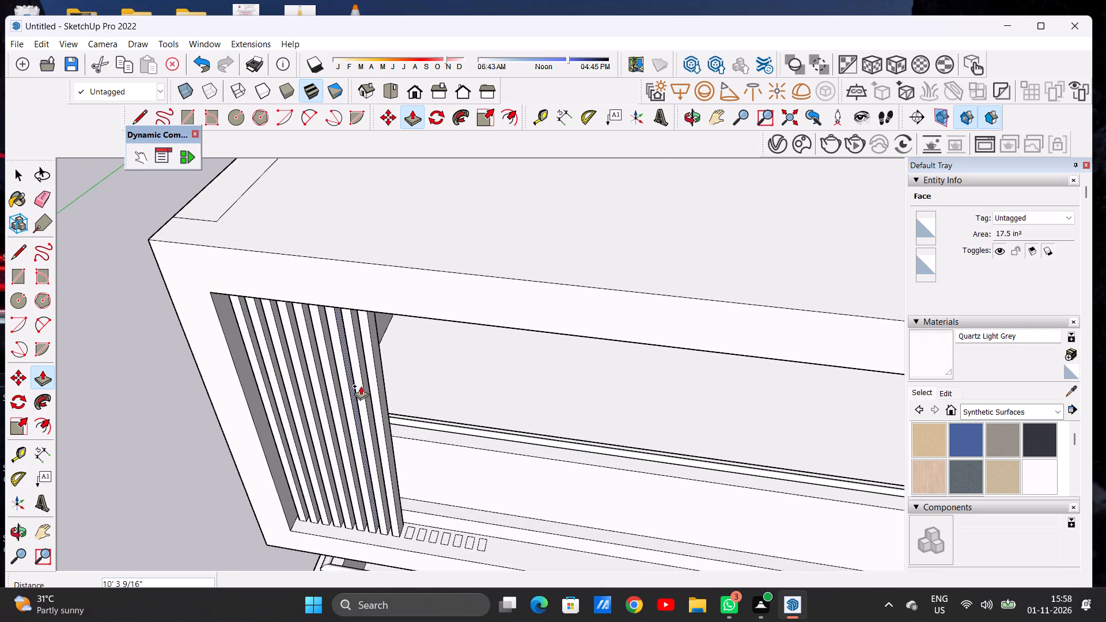
Push/Pull the tenth narrow rectangle up about 10' 3 9/16", level with the frame's inner top corner.
{"action": "scroll", "coordinate": [403, 528], "scroll_direction": "up", "scroll_amount": 12}
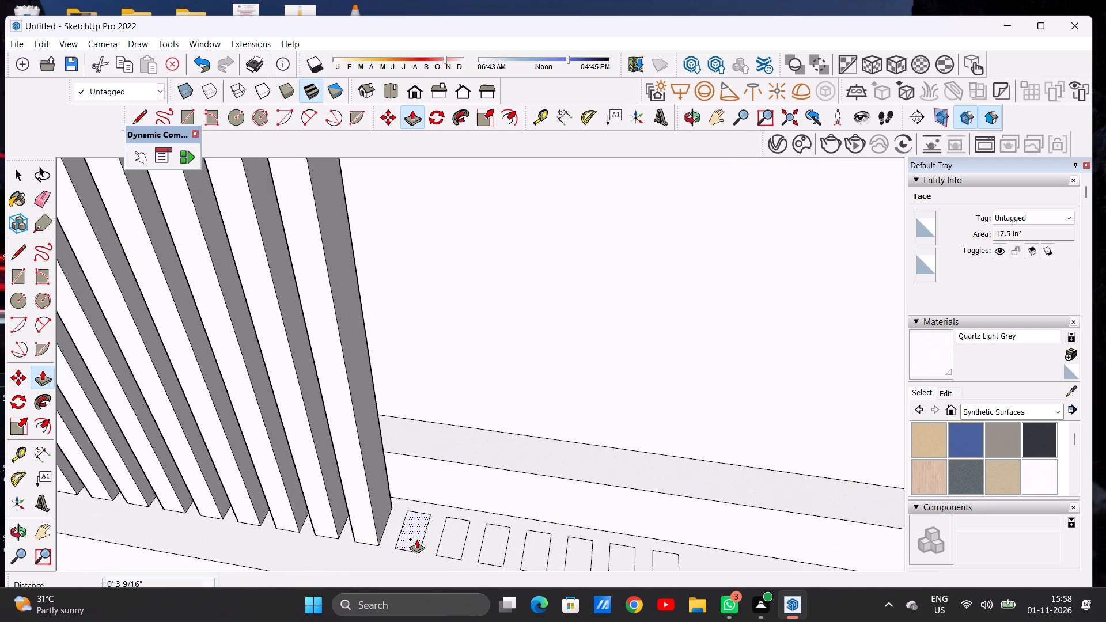
{"action": "left_click", "coordinate": [416, 539]}
{"action": "scroll", "coordinate": [422, 465], "scroll_direction": "down", "scroll_amount": 14}
{"action": "scroll", "coordinate": [422, 465], "scroll_direction": "up", "scroll_amount": 1}
{"action": "scroll", "coordinate": [422, 465], "scroll_direction": "down", "scroll_amount": 5}
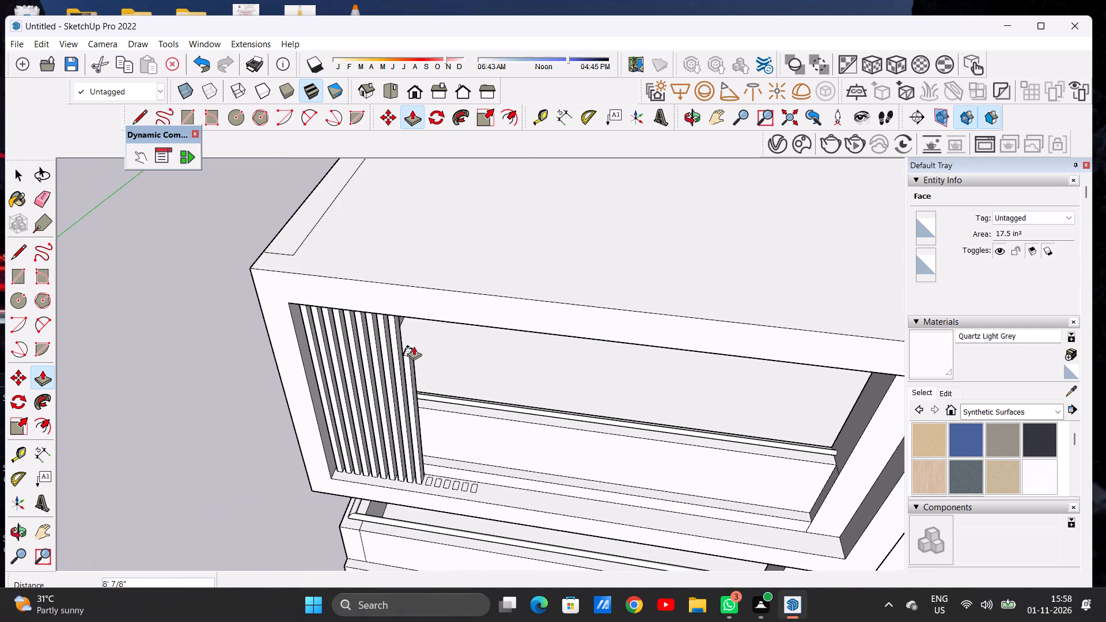
{"action": "left_click", "coordinate": [286, 307]}
Push/Pull the eleventh narrow rectangle up about 10' 3 9/16", level with the frame's inner top corner.
{"action": "scroll", "coordinate": [428, 513], "scroll_direction": "up", "scroll_amount": 6}
{"action": "scroll", "coordinate": [426, 431], "scroll_direction": "up", "scroll_amount": 6}
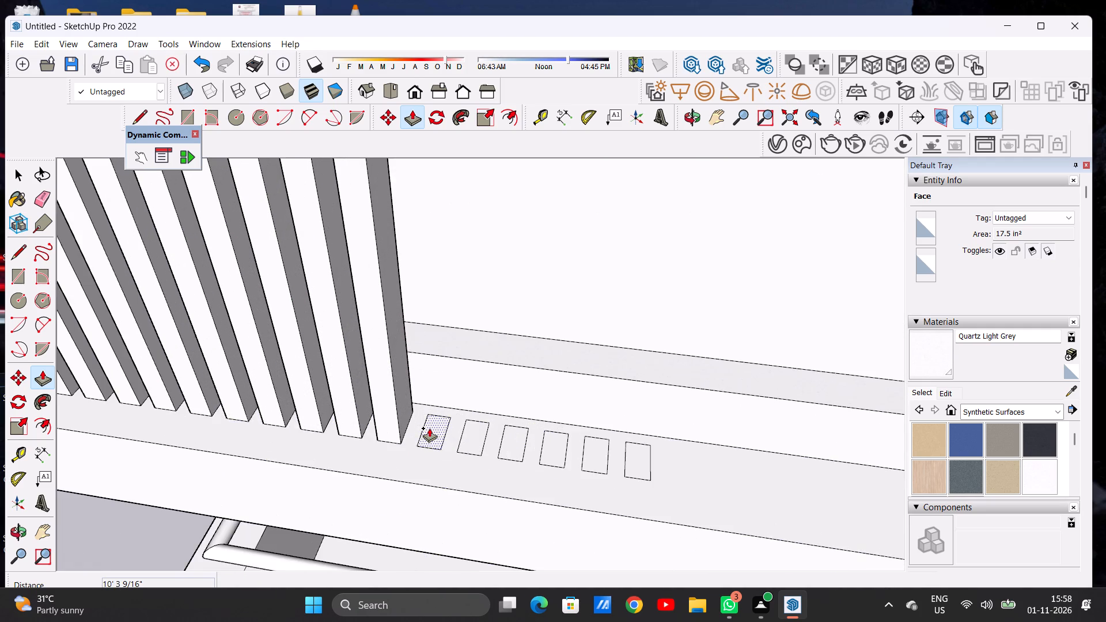
{"action": "left_click", "coordinate": [429, 431]}
{"action": "scroll", "coordinate": [425, 395], "scroll_direction": "down", "scroll_amount": 20}
{"action": "scroll", "coordinate": [425, 395], "scroll_direction": "down", "scroll_amount": 4}
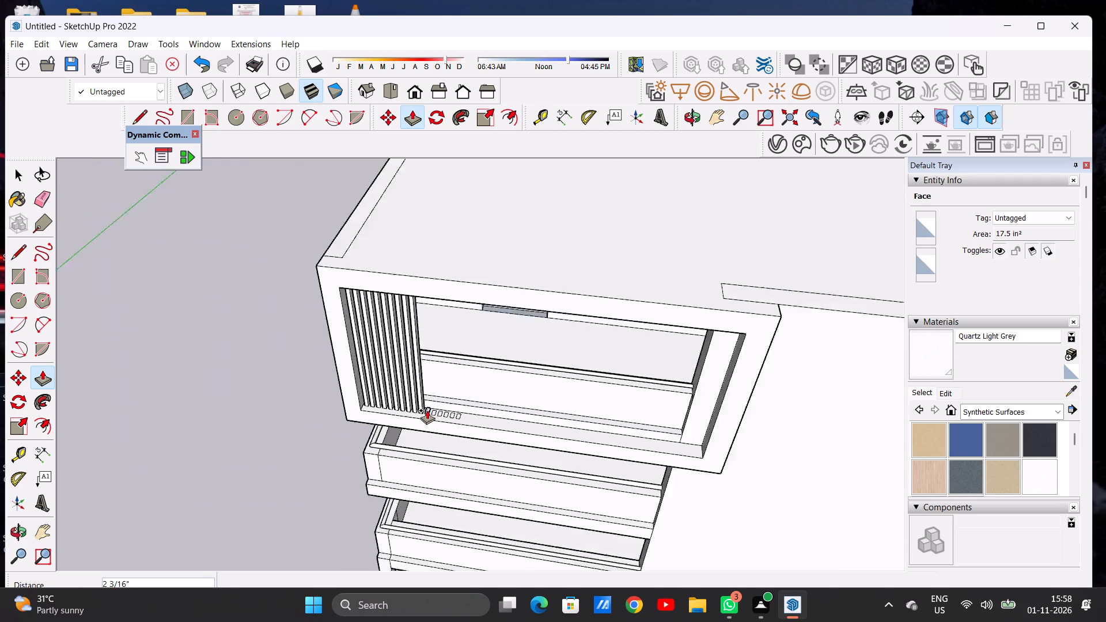
{"action": "scroll", "coordinate": [427, 410], "scroll_direction": "down", "scroll_amount": 2}
{"action": "scroll", "coordinate": [431, 316], "scroll_direction": "up", "scroll_amount": 8}
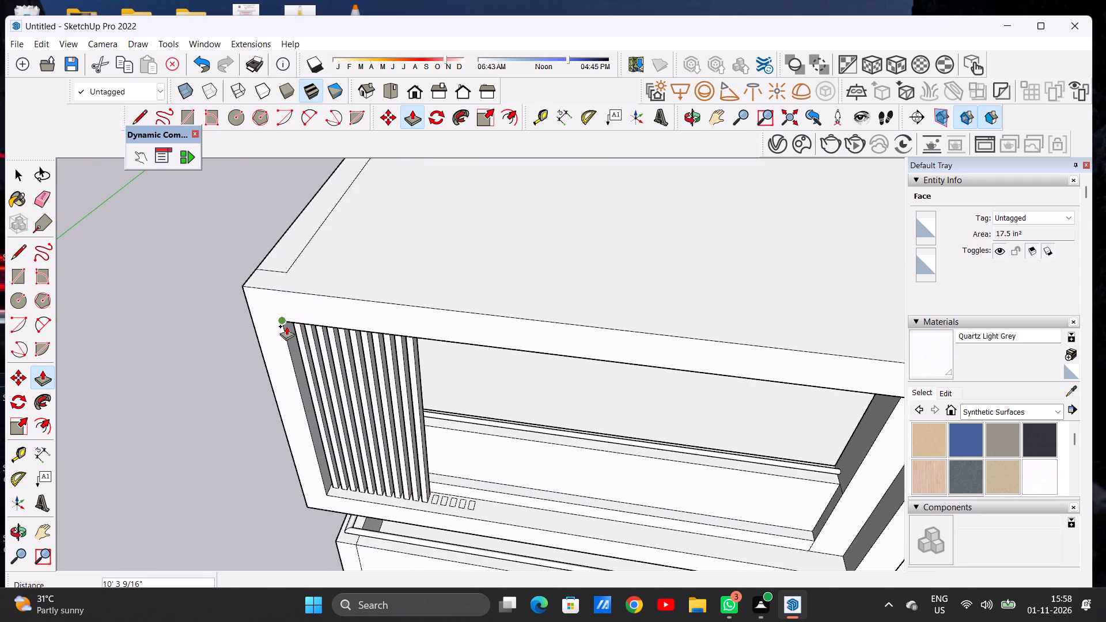
{"action": "left_click", "coordinate": [286, 326]}
Push/Pull the twelfth narrow rectangle up about 10' 3 9/16" to the frame top's underside, beside the eleventh slat.
{"action": "scroll", "coordinate": [442, 506], "scroll_direction": "up", "scroll_amount": 8}
{"action": "scroll", "coordinate": [425, 487], "scroll_direction": "down", "scroll_amount": 1}
{"action": "scroll", "coordinate": [425, 487], "scroll_direction": "up", "scroll_amount": 5}
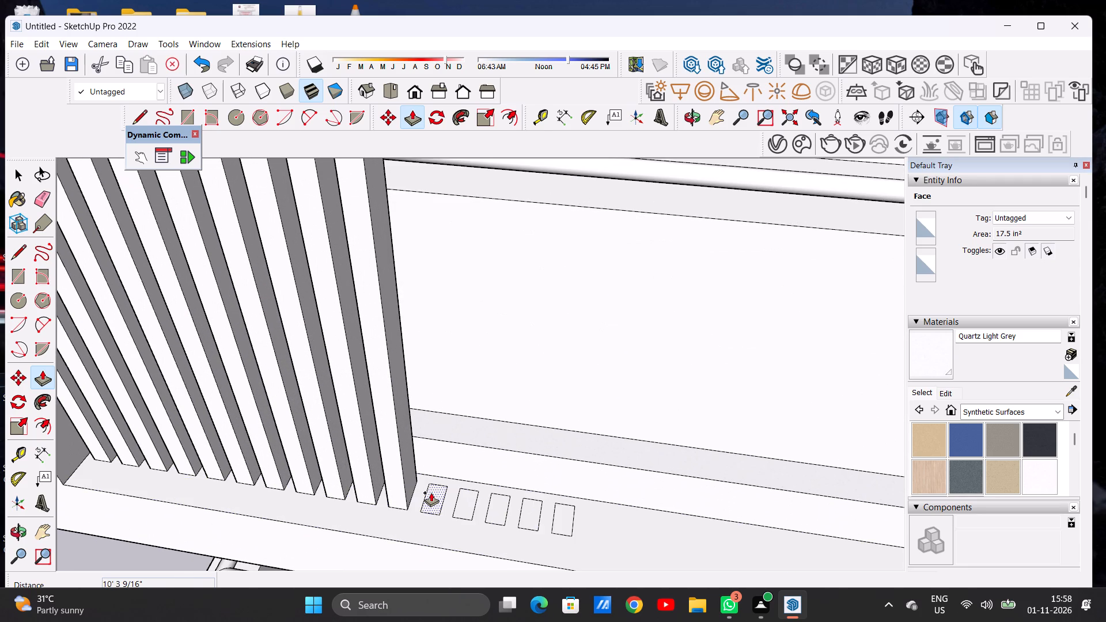
{"action": "left_click", "coordinate": [431, 492]}
{"action": "scroll", "coordinate": [442, 428], "scroll_direction": "down", "scroll_amount": 15}
{"action": "scroll", "coordinate": [445, 445], "scroll_direction": "up", "scroll_amount": 1}
{"action": "scroll", "coordinate": [445, 445], "scroll_direction": "down", "scroll_amount": 4}
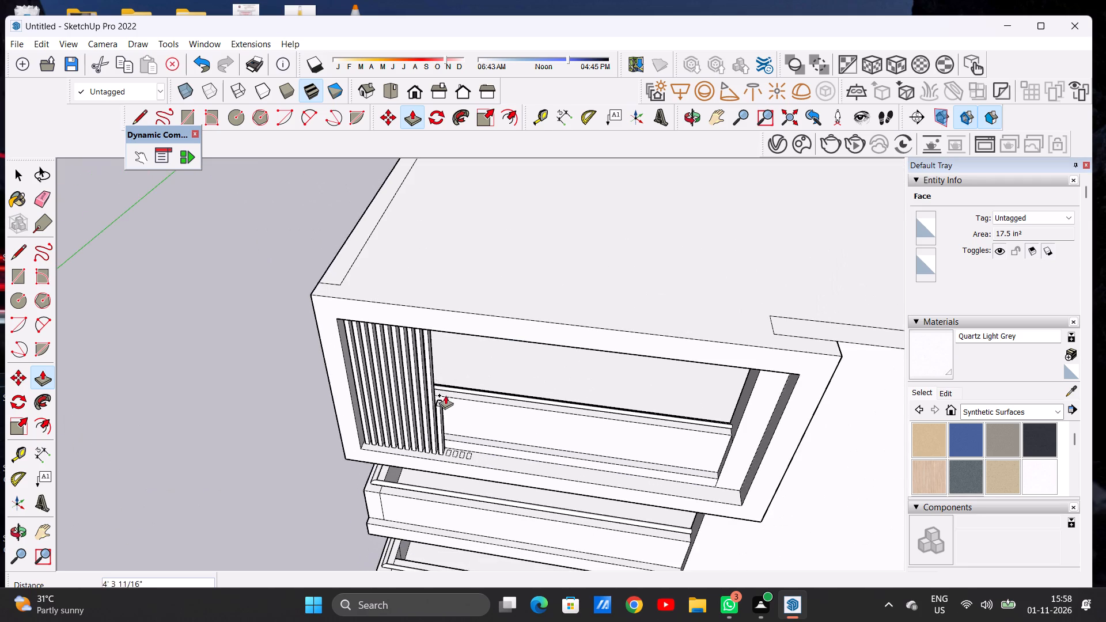
{"action": "scroll", "coordinate": [448, 323], "scroll_direction": "up", "scroll_amount": 2}
{"action": "scroll", "coordinate": [448, 323], "scroll_direction": "down", "scroll_amount": 1}
{"action": "scroll", "coordinate": [448, 323], "scroll_direction": "up", "scroll_amount": 4}
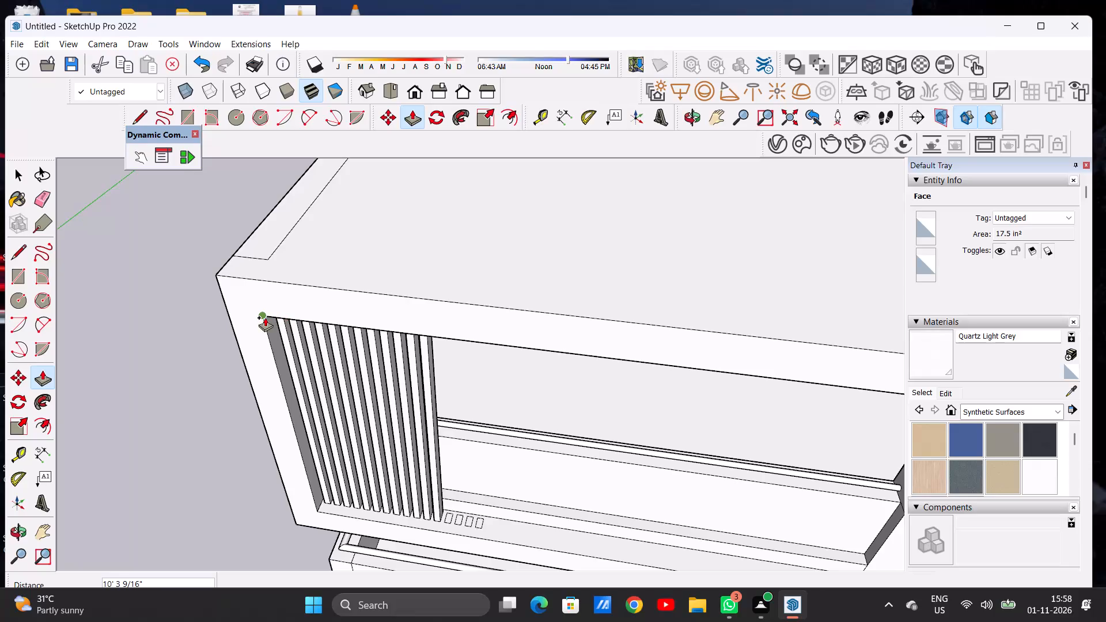
{"action": "left_click", "coordinate": [264, 318]}
Push/Pull the thirteenth narrow rectangle up about 10' 3 9/16", level with the frame's inner top corner.
{"action": "scroll", "coordinate": [452, 529], "scroll_direction": "up", "scroll_amount": 7}
{"action": "scroll", "coordinate": [444, 507], "scroll_direction": "down", "scroll_amount": 1}
{"action": "scroll", "coordinate": [444, 507], "scroll_direction": "up", "scroll_amount": 4}
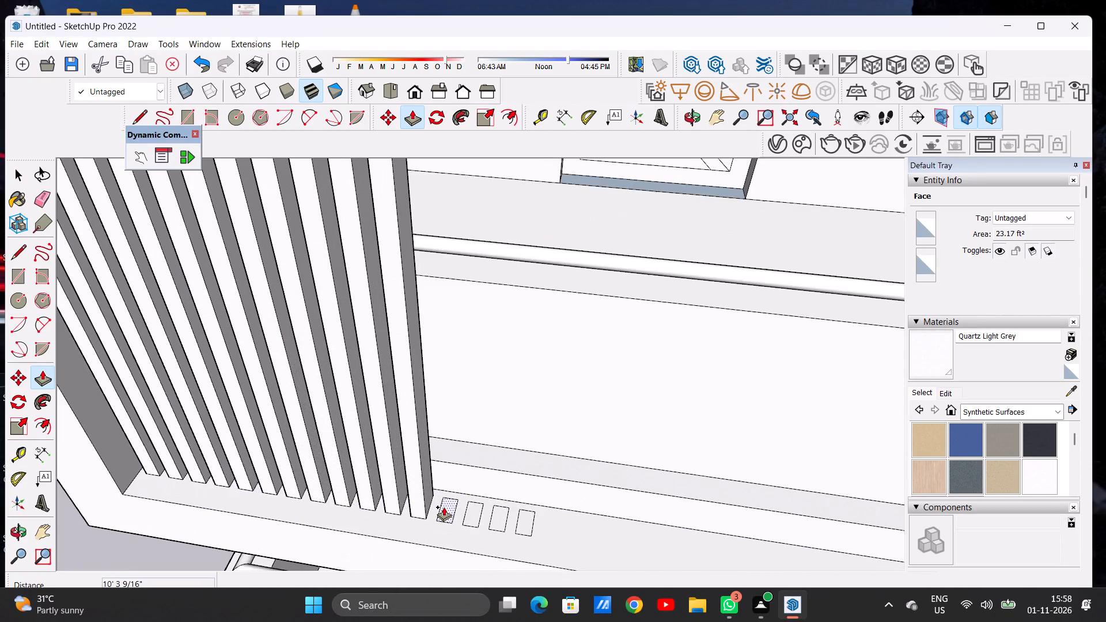
{"action": "left_click", "coordinate": [447, 510]}
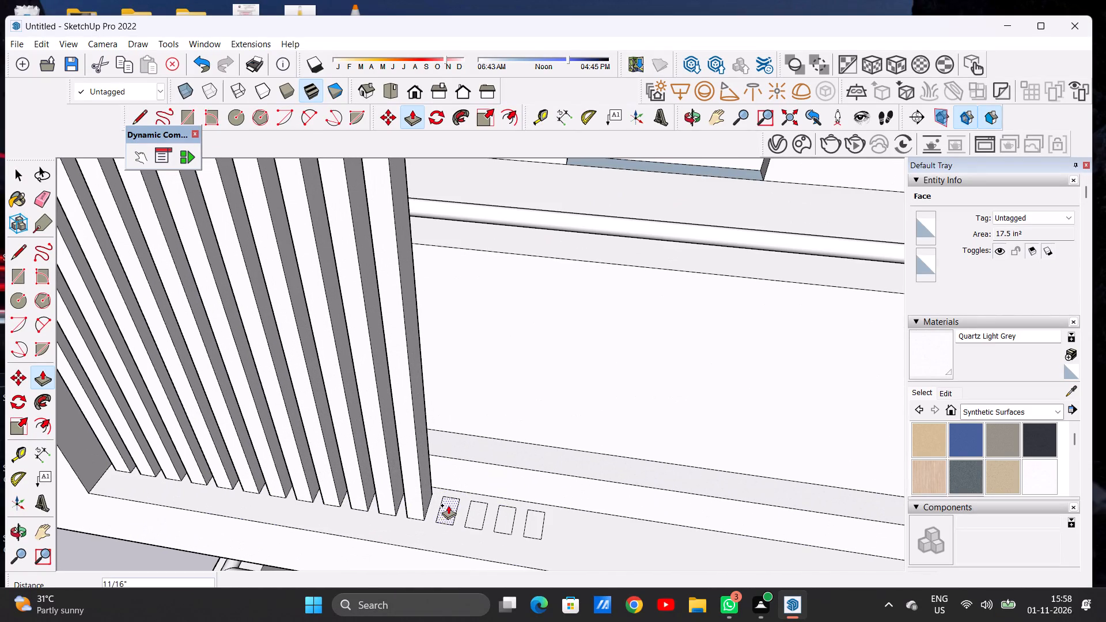
{"action": "scroll", "coordinate": [451, 458], "scroll_direction": "down", "scroll_amount": 20}
{"action": "scroll", "coordinate": [451, 458], "scroll_direction": "down", "scroll_amount": 3}
{"action": "scroll", "coordinate": [473, 418], "scroll_direction": "up", "scroll_amount": 11}
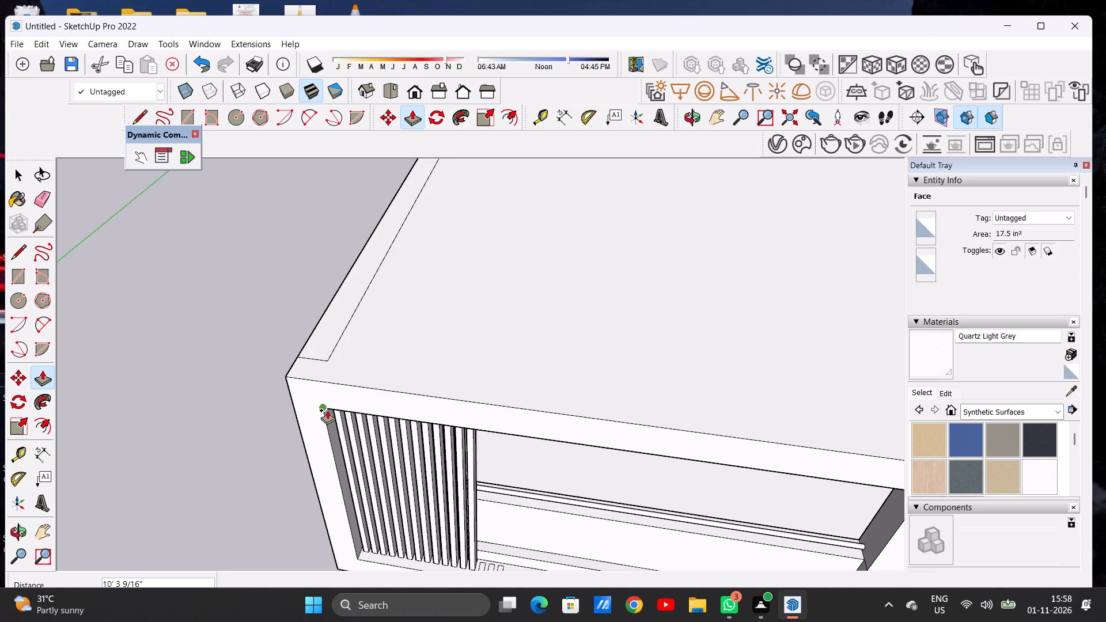
{"action": "left_click", "coordinate": [327, 410]}
{"action": "key", "text": "space"}
Examine the building's front facade, comparing the top balcony's slats with the slatted balcony on the lower level.
{"action": "scroll", "coordinate": [327, 409], "scroll_direction": "down", "scroll_amount": 16}
{"action": "middle_click_drag", "start_coordinate": [427, 457], "coordinate": [472, 321]}
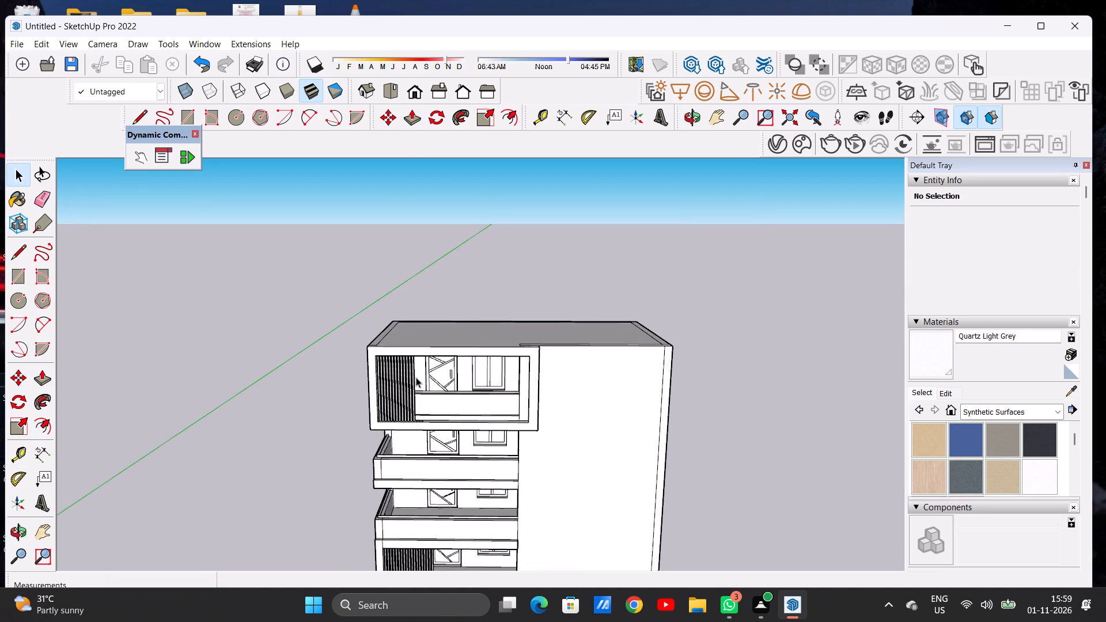
{"action": "scroll", "coordinate": [399, 388], "scroll_direction": "down", "scroll_amount": 2}
{"action": "scroll", "coordinate": [399, 389], "scroll_direction": "up", "scroll_amount": 1}
{"action": "scroll", "coordinate": [398, 392], "scroll_direction": "down", "scroll_amount": 1}
{"action": "middle_click_drag", "start_coordinate": [436, 408], "coordinate": [415, 397]}
{"action": "scroll", "coordinate": [410, 395], "scroll_direction": "up", "scroll_amount": 4}
{"action": "scroll", "coordinate": [410, 395], "scroll_direction": "down", "scroll_amount": 1}
{"action": "scroll", "coordinate": [410, 395], "scroll_direction": "up", "scroll_amount": 1}
{"action": "middle_click_drag", "start_coordinate": [418, 401], "coordinate": [425, 394]}
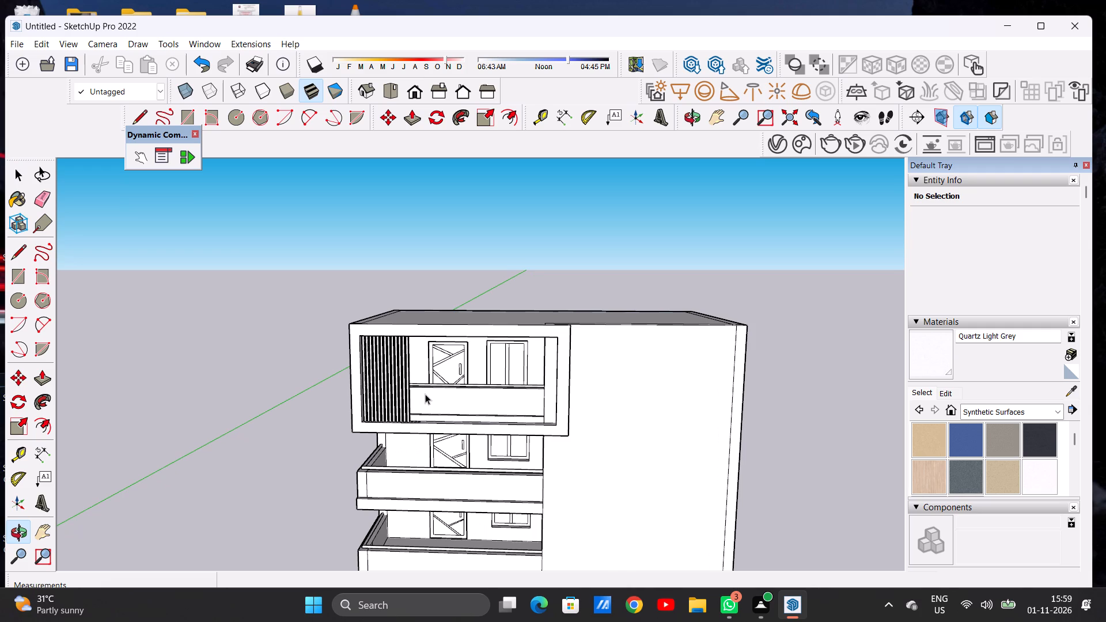
{"action": "key", "text": "space"}
{"action": "scroll", "coordinate": [425, 412], "scroll_direction": "down", "scroll_amount": 8}
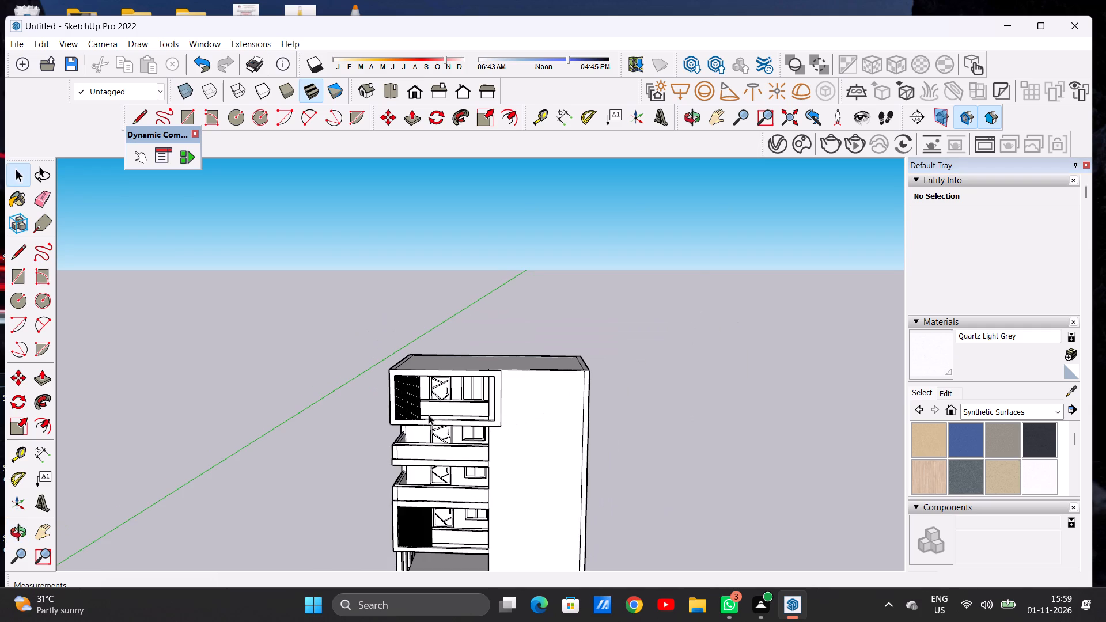
Push/Pull the fourteenth narrow rectangle up about 10' 3 9/16" to the frame top's underside, beside the thirteenth slat.
{"action": "scroll", "coordinate": [416, 414], "scroll_direction": "up", "scroll_amount": 12}
{"action": "middle_click_drag", "start_coordinate": [439, 411], "coordinate": [435, 468]}
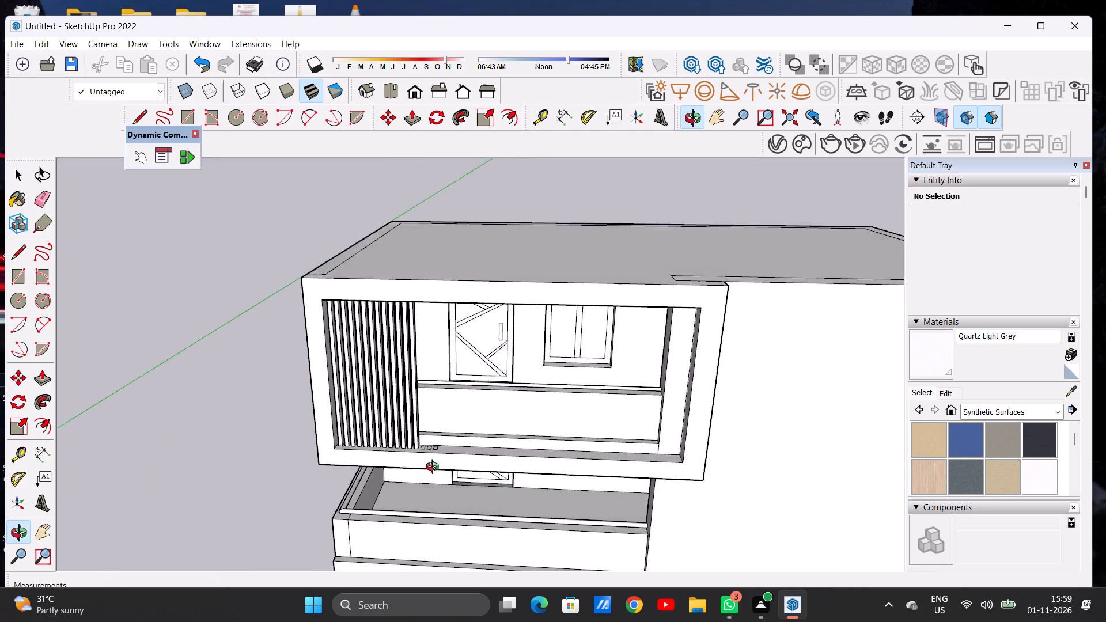
{"action": "middle_click_drag", "start_coordinate": [435, 468], "coordinate": [437, 517]}
{"action": "scroll", "coordinate": [436, 456], "scroll_direction": "up", "scroll_amount": 7}
{"action": "scroll", "coordinate": [425, 460], "scroll_direction": "down", "scroll_amount": 1}
{"action": "scroll", "coordinate": [425, 460], "scroll_direction": "up", "scroll_amount": 7}
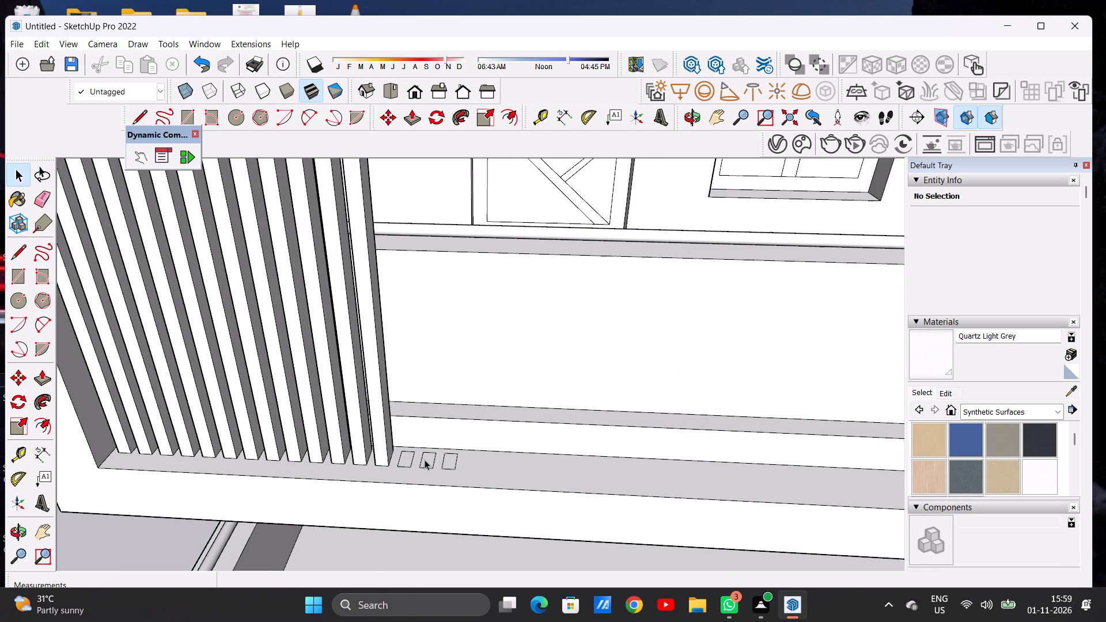
{"action": "key", "text": "p"}
{"action": "scroll", "coordinate": [397, 465], "scroll_direction": "up", "scroll_amount": 1}
{"action": "scroll", "coordinate": [397, 465], "scroll_direction": "down", "scroll_amount": 1}
{"action": "scroll", "coordinate": [397, 465], "scroll_direction": "up", "scroll_amount": 11}
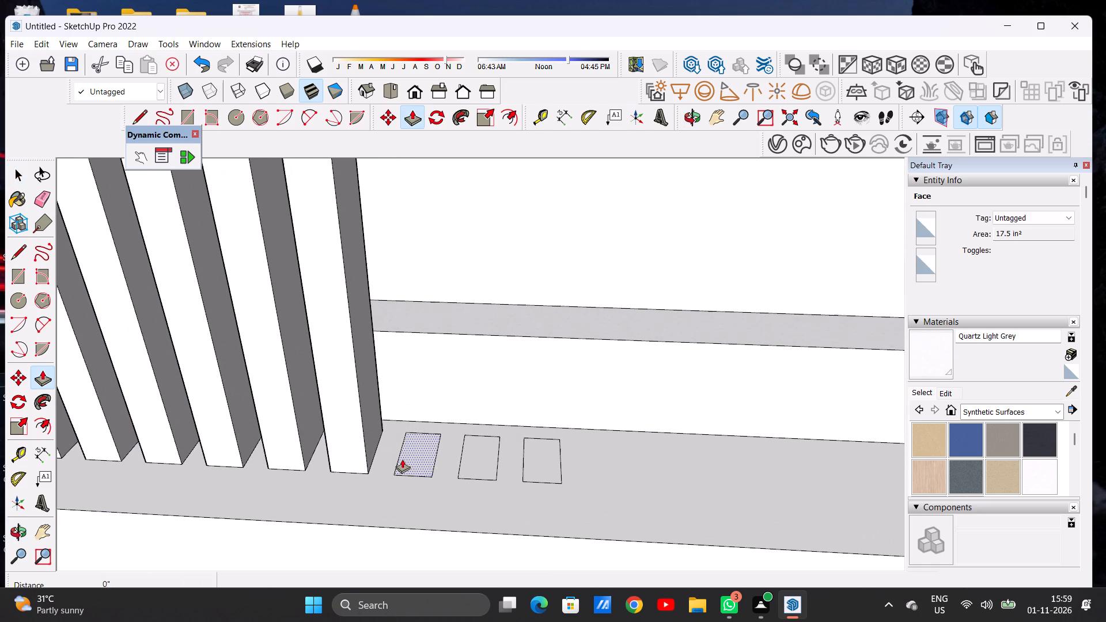
{"action": "left_click", "coordinate": [402, 459]}
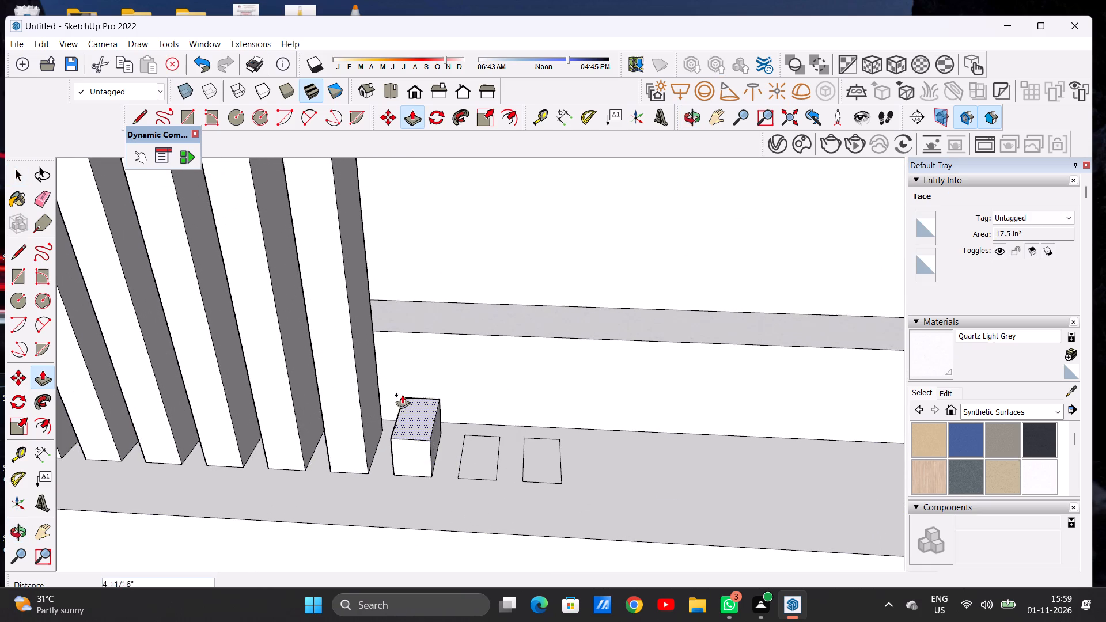
{"action": "scroll", "coordinate": [411, 369], "scroll_direction": "down", "scroll_amount": 13}
{"action": "scroll", "coordinate": [419, 410], "scroll_direction": "up", "scroll_amount": 1}
{"action": "scroll", "coordinate": [419, 411], "scroll_direction": "down", "scroll_amount": 16}
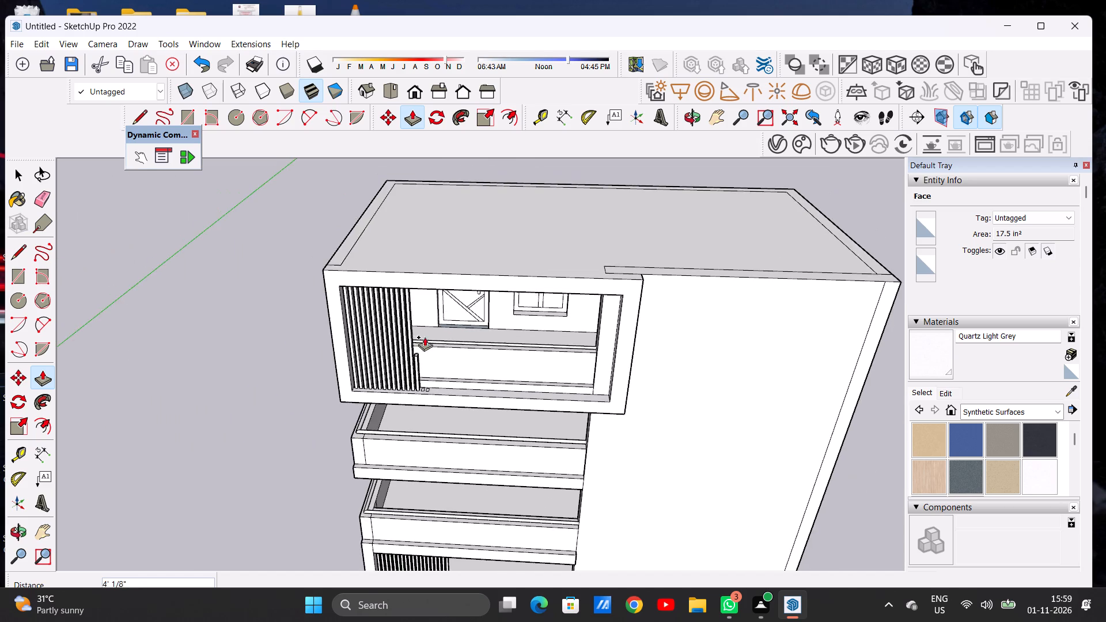
{"action": "scroll", "coordinate": [424, 288], "scroll_direction": "up", "scroll_amount": 6}
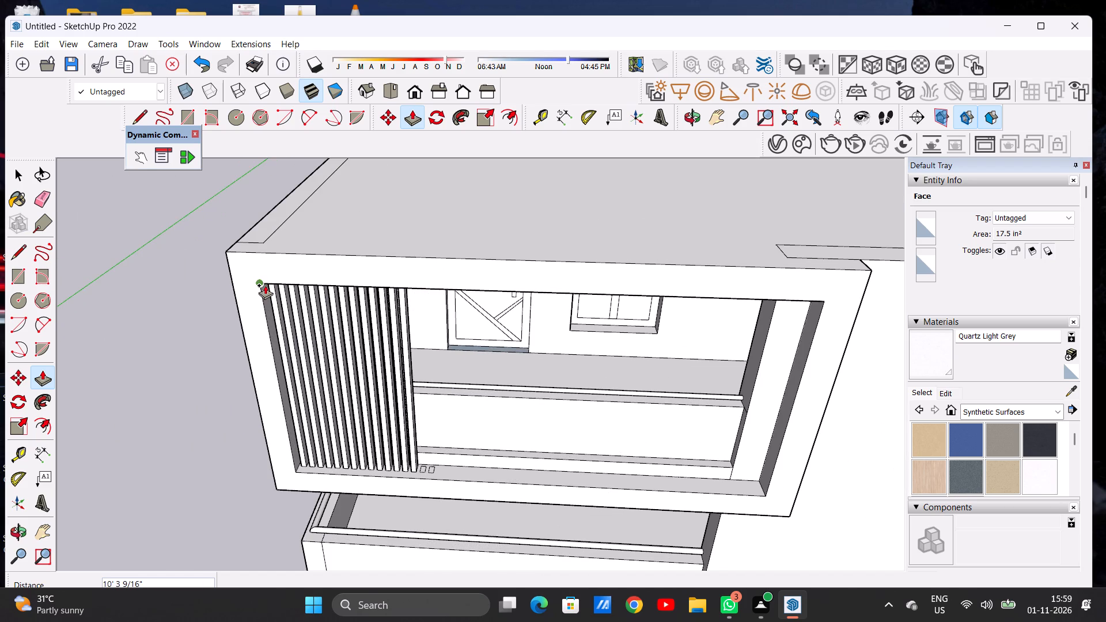
{"action": "left_click", "coordinate": [265, 285]}
{"action": "key", "text": "space"}
Delete the two remaining narrow rectangles, faces and edges, on the balcony frame's base beside the last slat.
{"action": "scroll", "coordinate": [265, 285], "scroll_direction": "up", "scroll_amount": 1}
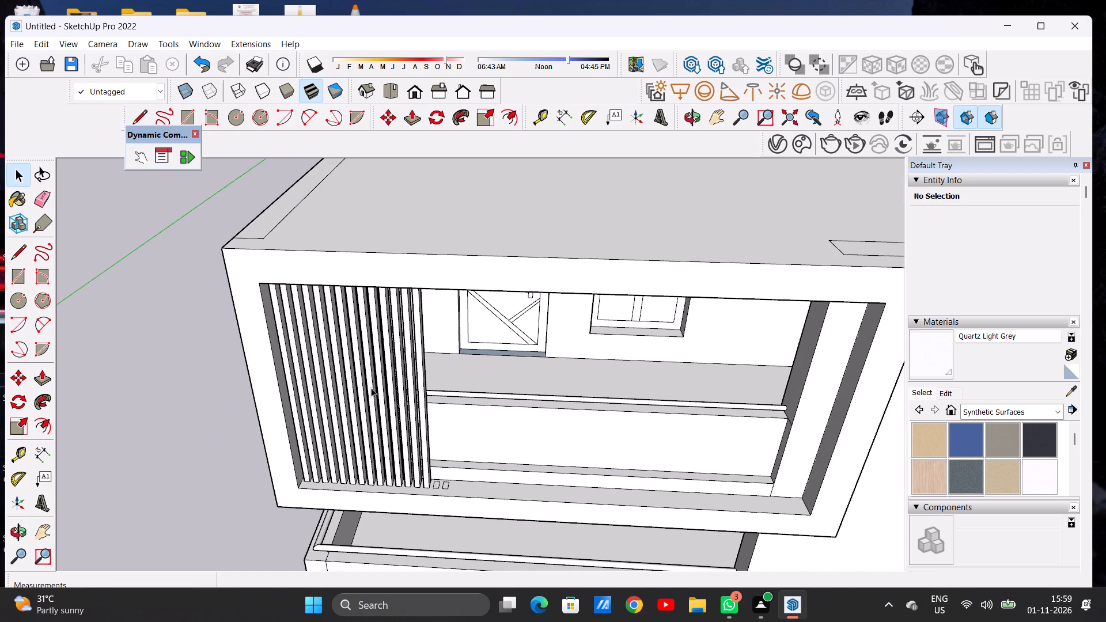
{"action": "scroll", "coordinate": [448, 502], "scroll_direction": "up", "scroll_amount": 3}
{"action": "scroll", "coordinate": [447, 500], "scroll_direction": "down", "scroll_amount": 1}
{"action": "scroll", "coordinate": [447, 500], "scroll_direction": "up", "scroll_amount": 1}
{"action": "scroll", "coordinate": [447, 500], "scroll_direction": "down", "scroll_amount": 1}
{"action": "scroll", "coordinate": [447, 499], "scroll_direction": "up", "scroll_amount": 1}
{"action": "scroll", "coordinate": [438, 477], "scroll_direction": "down", "scroll_amount": 1}
{"action": "scroll", "coordinate": [438, 477], "scroll_direction": "up", "scroll_amount": 11}
{"action": "double_click", "coordinate": [427, 487]}
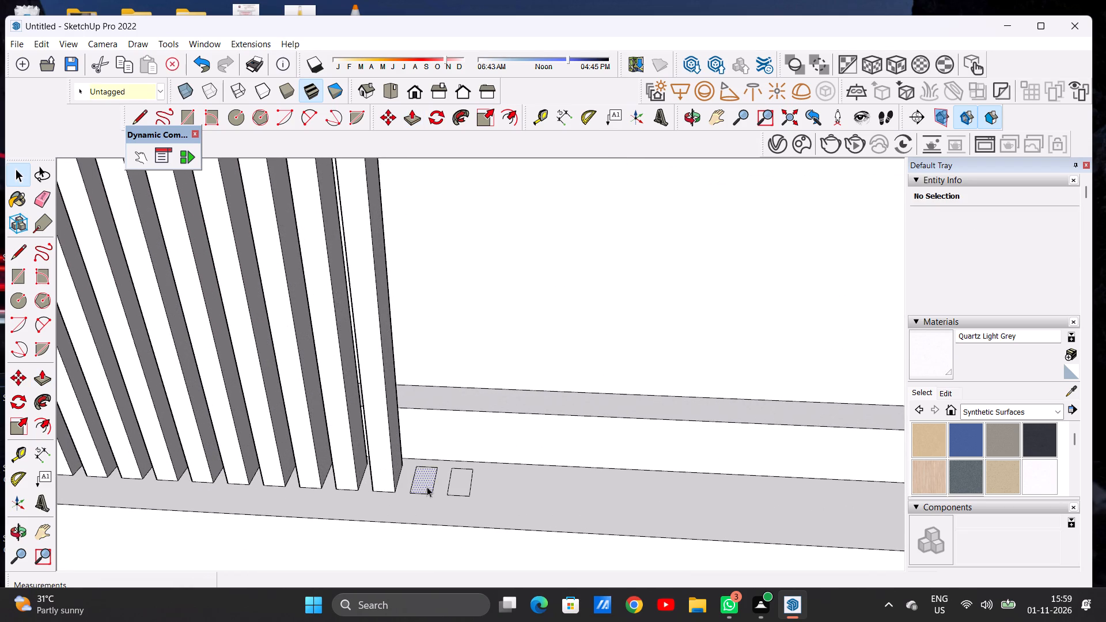
{"action": "key", "text": "Delete"}
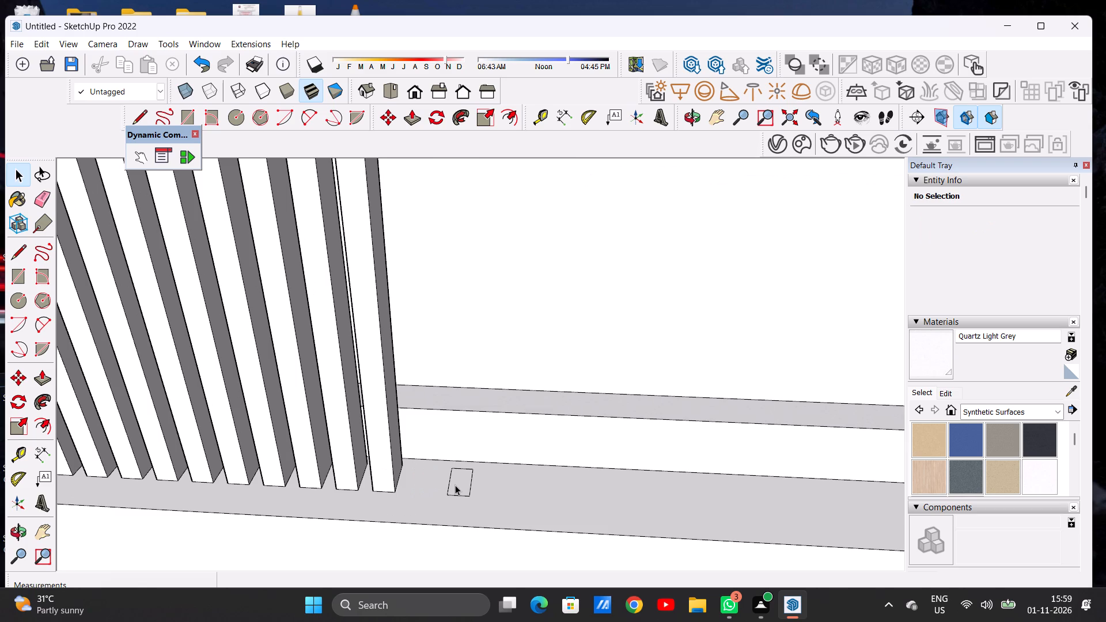
{"action": "double_click", "coordinate": [455, 485]}
{"action": "key", "text": "Delete"}
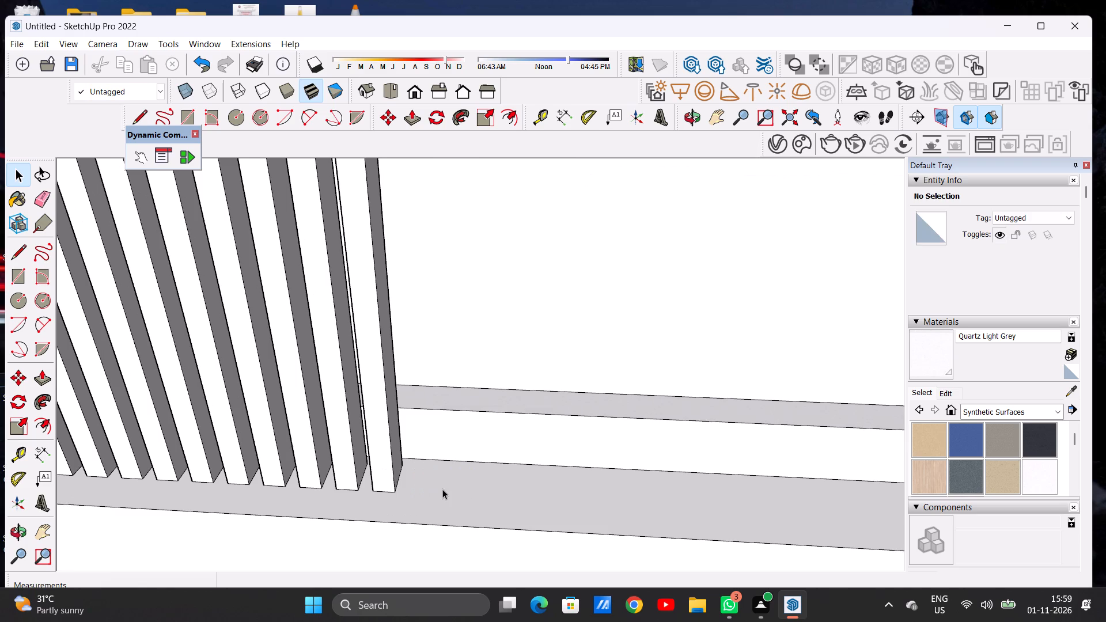
Examine the whole front facade and the top balcony with its row of slats.
{"action": "scroll", "coordinate": [425, 492], "scroll_direction": "down", "scroll_amount": 13}
{"action": "scroll", "coordinate": [425, 495], "scroll_direction": "up", "scroll_amount": 1}
{"action": "scroll", "coordinate": [425, 495], "scroll_direction": "down", "scroll_amount": 5}
{"action": "scroll", "coordinate": [375, 443], "scroll_direction": "down", "scroll_amount": 15}
{"action": "middle_click_drag", "start_coordinate": [464, 471], "coordinate": [468, 409]}
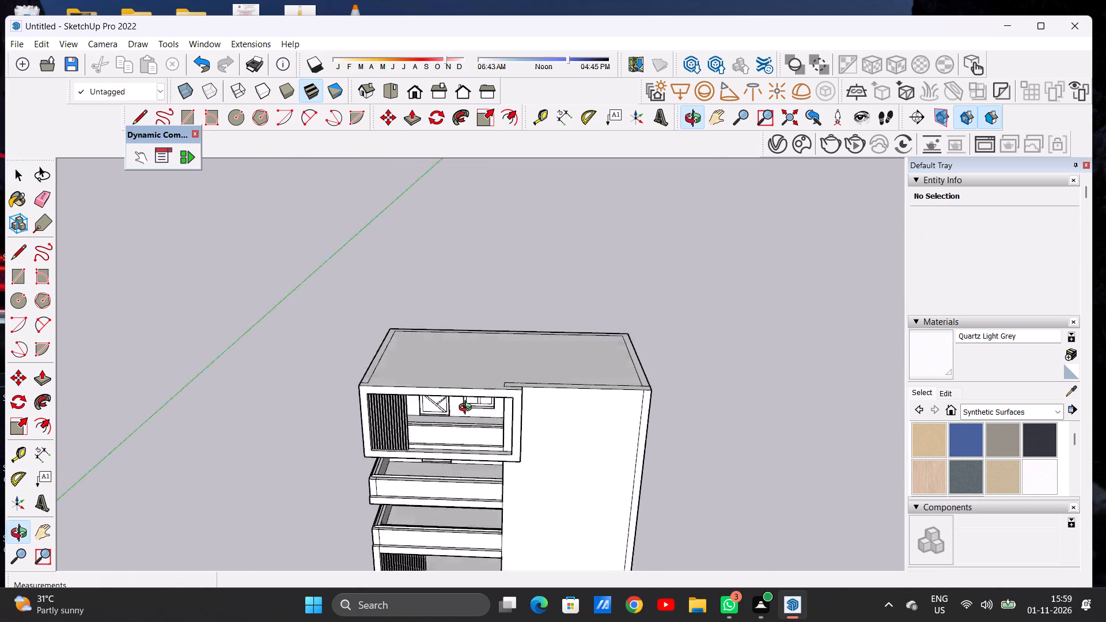
{"action": "middle_click_drag", "start_coordinate": [468, 409], "coordinate": [494, 373]}
{"action": "scroll", "coordinate": [420, 370], "scroll_direction": "down", "scroll_amount": 5}
{"action": "middle_click_drag", "start_coordinate": [454, 430], "coordinate": [456, 401]}
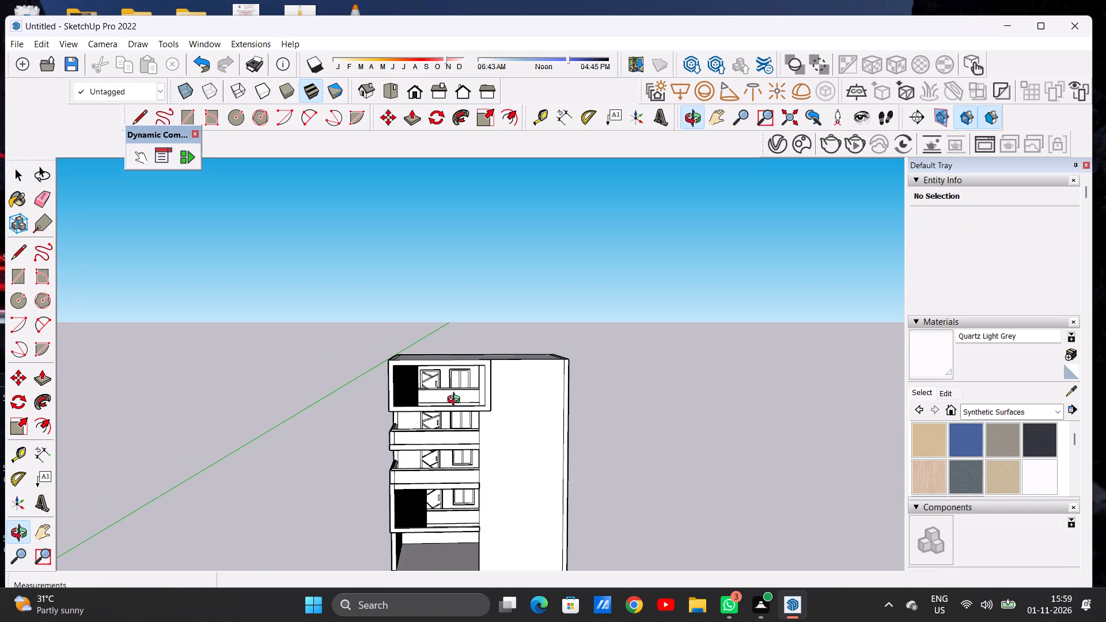
{"action": "middle_click_drag", "start_coordinate": [456, 401], "coordinate": [435, 403]}
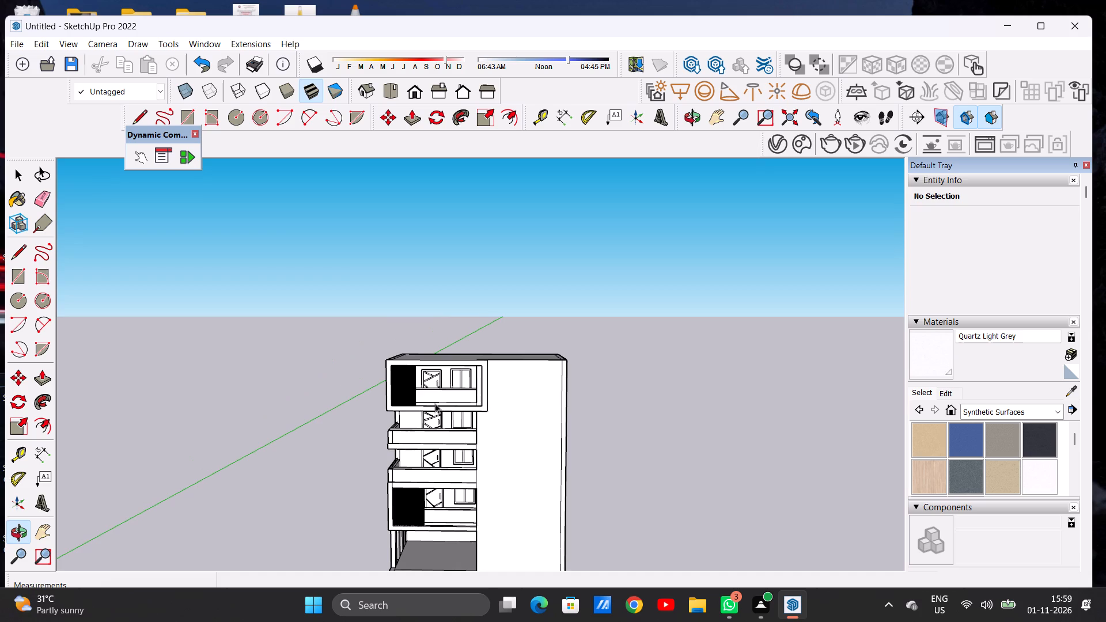
{"action": "scroll", "coordinate": [437, 405], "scroll_direction": "down", "scroll_amount": 4}
{"action": "scroll", "coordinate": [459, 380], "scroll_direction": "up", "scroll_amount": 9}
{"action": "scroll", "coordinate": [460, 372], "scroll_direction": "down", "scroll_amount": 1}
{"action": "scroll", "coordinate": [460, 372], "scroll_direction": "up", "scroll_amount": 11}
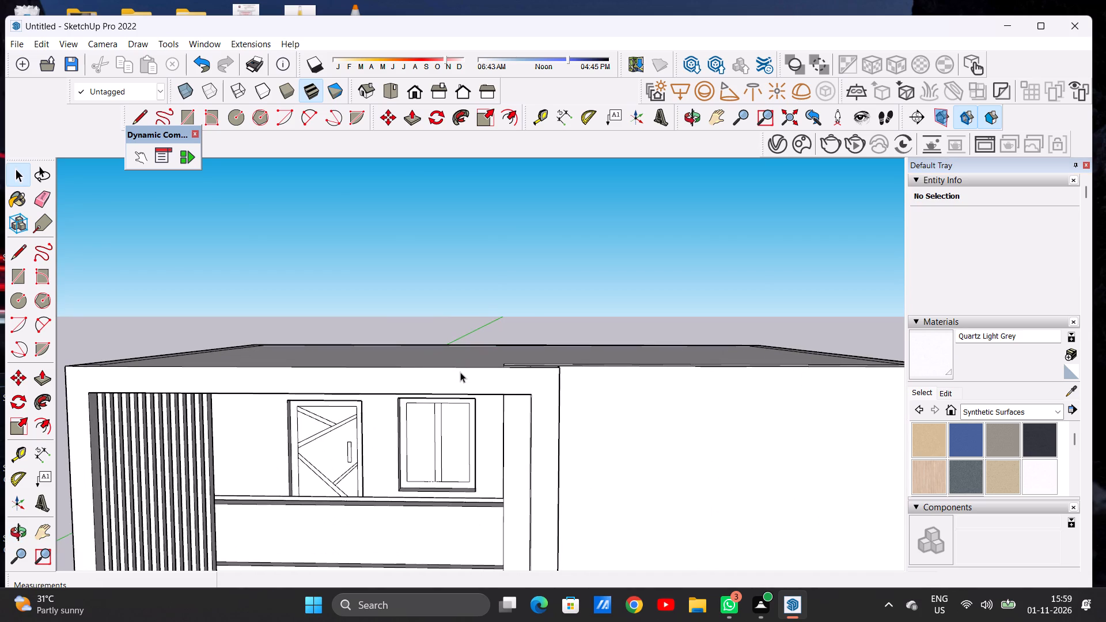
Draw a line about 21' 6 11/16" long across the roof's front, from the left border's inner corner to the front strip's short end edge.
{"action": "scroll", "coordinate": [460, 372], "scroll_direction": "down", "scroll_amount": 2}
{"action": "scroll", "coordinate": [460, 372], "scroll_direction": "up", "scroll_amount": 1}
{"action": "scroll", "coordinate": [460, 372], "scroll_direction": "down", "scroll_amount": 3}
{"action": "middle_click_drag", "start_coordinate": [520, 354], "coordinate": [522, 474]}
{"action": "scroll", "coordinate": [517, 359], "scroll_direction": "down", "scroll_amount": 1}
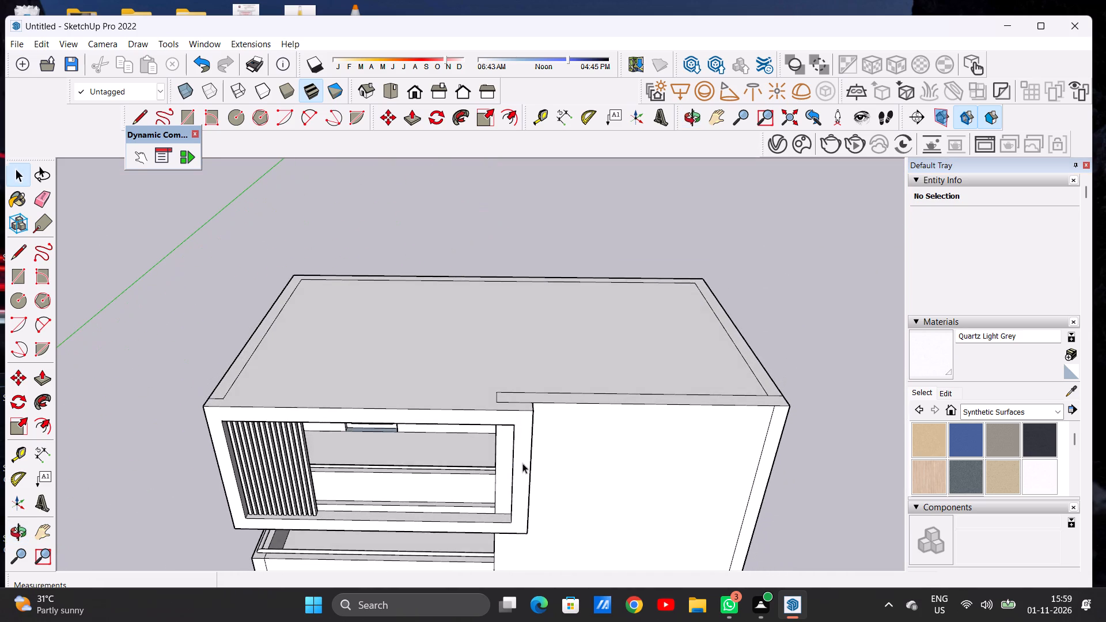
{"action": "scroll", "coordinate": [519, 418], "scroll_direction": "up", "scroll_amount": 1}
{"action": "key", "text": "l"}
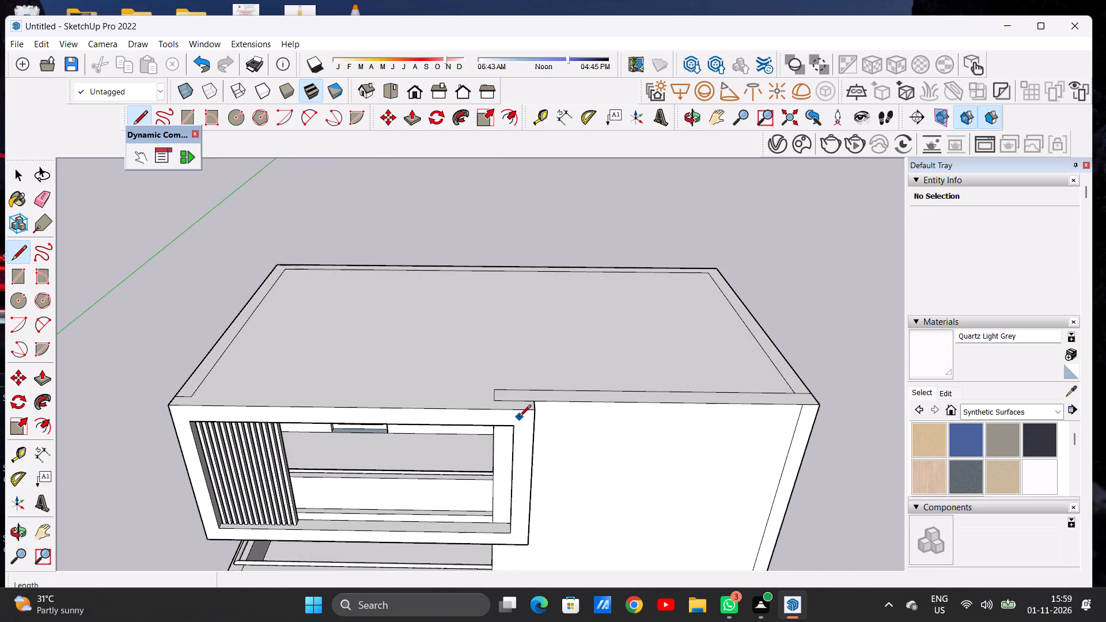
{"action": "left_click", "coordinate": [193, 399]}
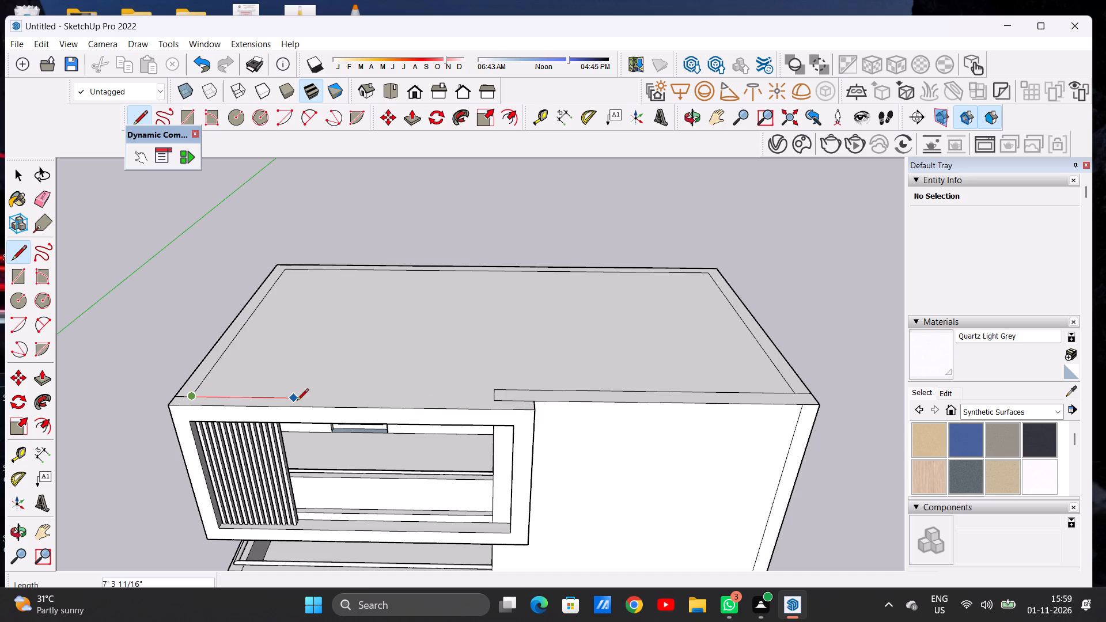
{"action": "scroll", "coordinate": [505, 390], "scroll_direction": "up", "scroll_amount": 6}
{"action": "left_click", "coordinate": [486, 407]}
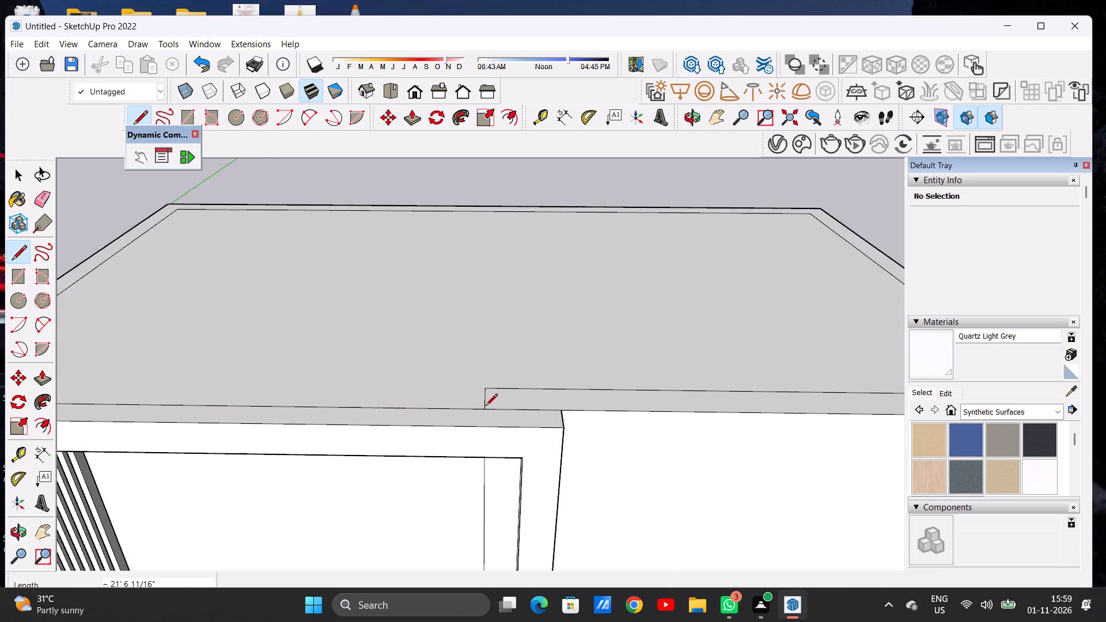
{"action": "key", "text": "space"}
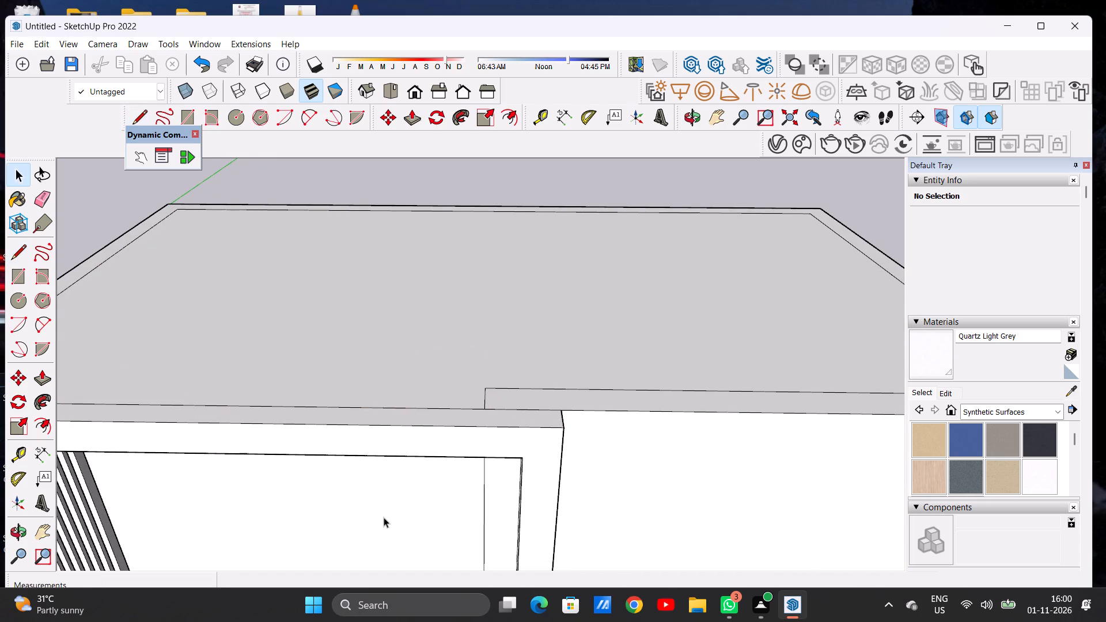
Delete the face filling the top balcony's opening below the new roof line.
{"action": "left_click", "coordinate": [384, 517]}
{"action": "key", "text": "Delete"}
{"action": "scroll", "coordinate": [467, 485], "scroll_direction": "down", "scroll_amount": 5}
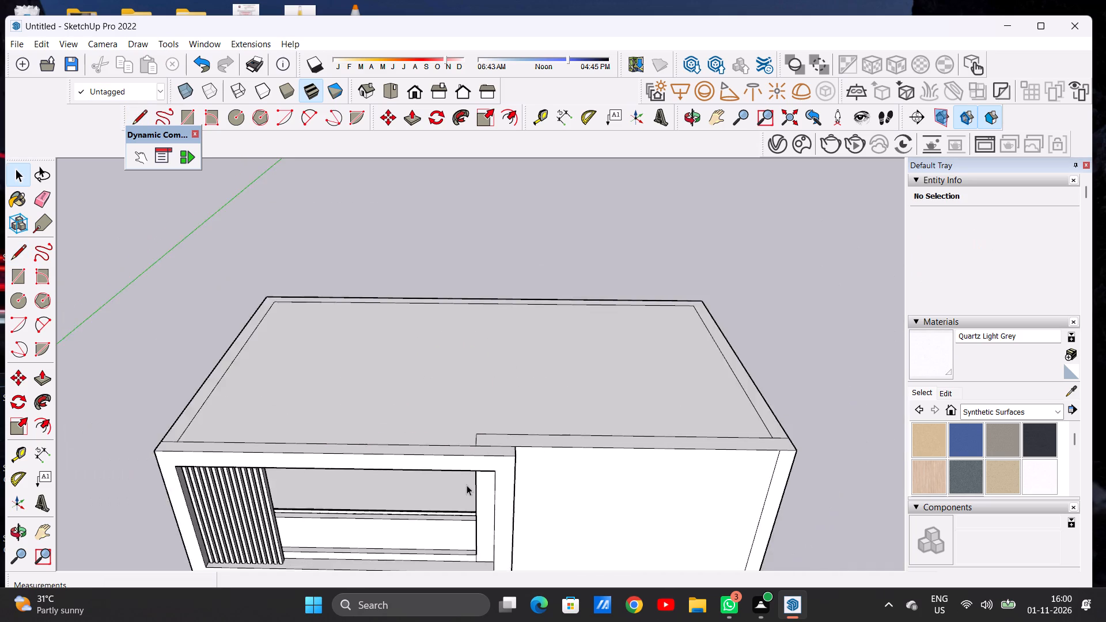
{"action": "scroll", "coordinate": [467, 485], "scroll_direction": "down", "scroll_amount": 8}
{"action": "middle_click_drag", "start_coordinate": [469, 505], "coordinate": [468, 545]}
{"action": "scroll", "coordinate": [475, 464], "scroll_direction": "up", "scroll_amount": 2}
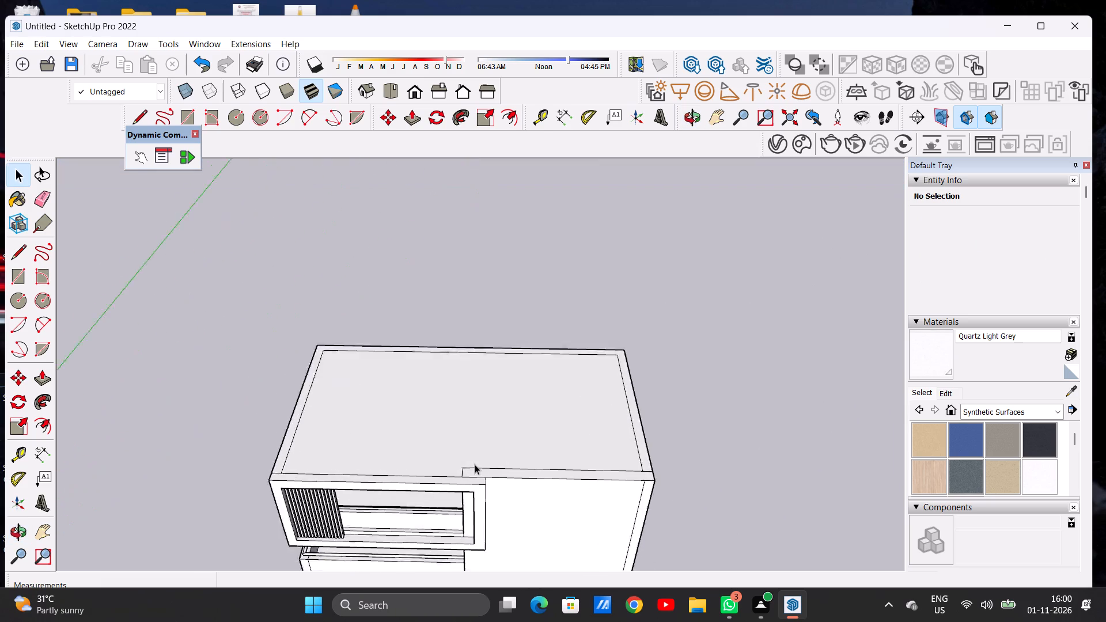
{"action": "scroll", "coordinate": [475, 464], "scroll_direction": "up", "scroll_amount": 7}
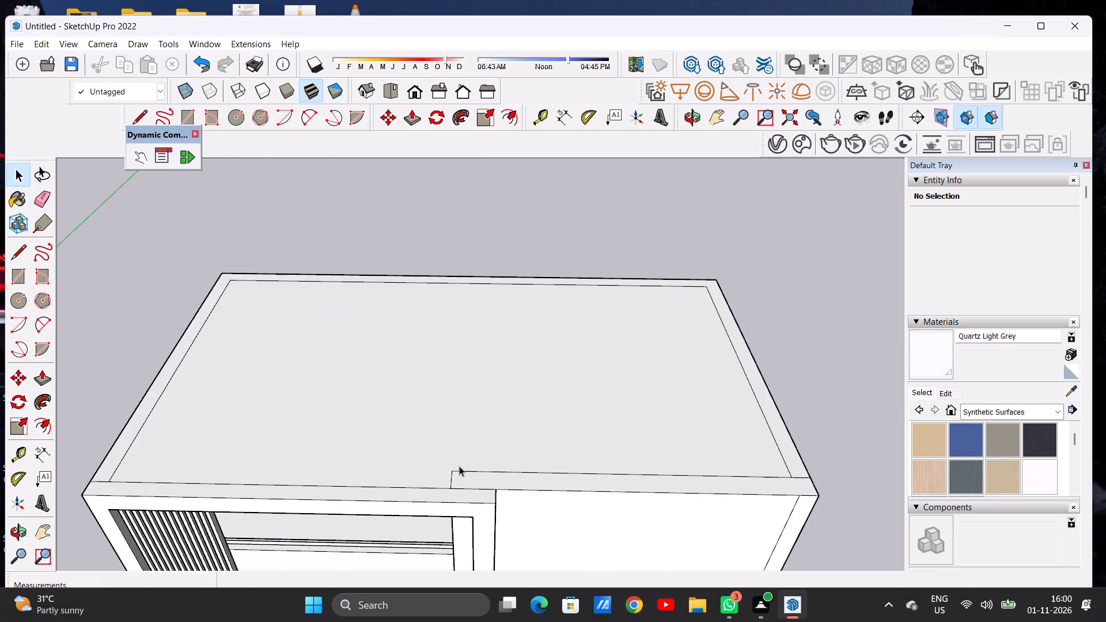
Push/Pull the roof's front border strip beside the top balcony up about 2' 8 13/16" to start the front parapet.
{"action": "scroll", "coordinate": [476, 463], "scroll_direction": "down", "scroll_amount": 6}
{"action": "middle_click_drag", "start_coordinate": [525, 496], "coordinate": [525, 481]}
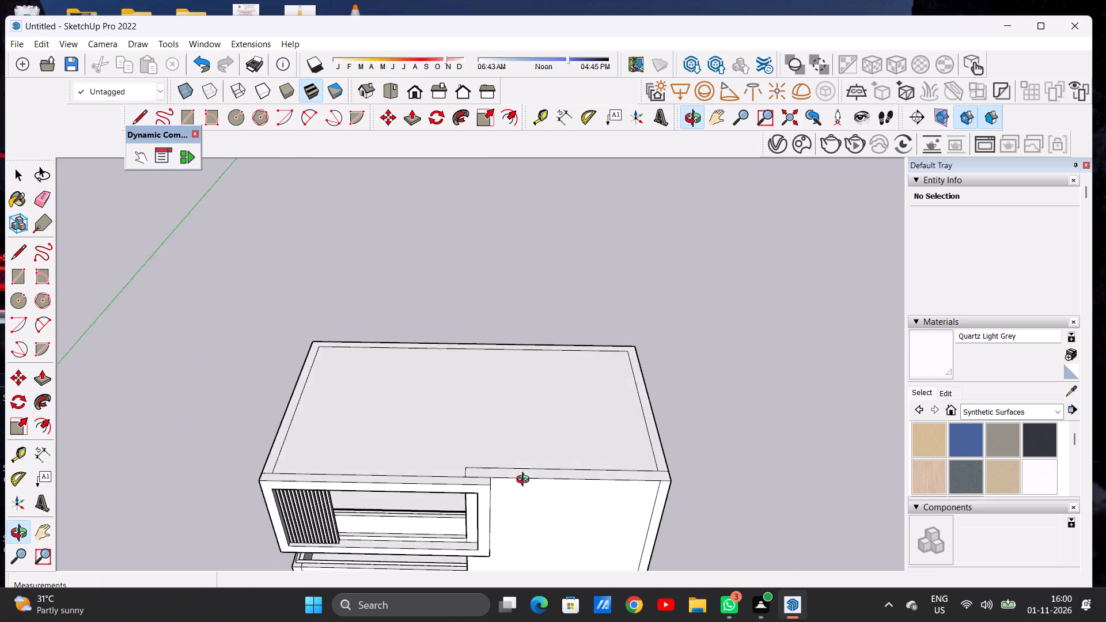
{"action": "middle_click_drag", "start_coordinate": [525, 481], "coordinate": [527, 457]}
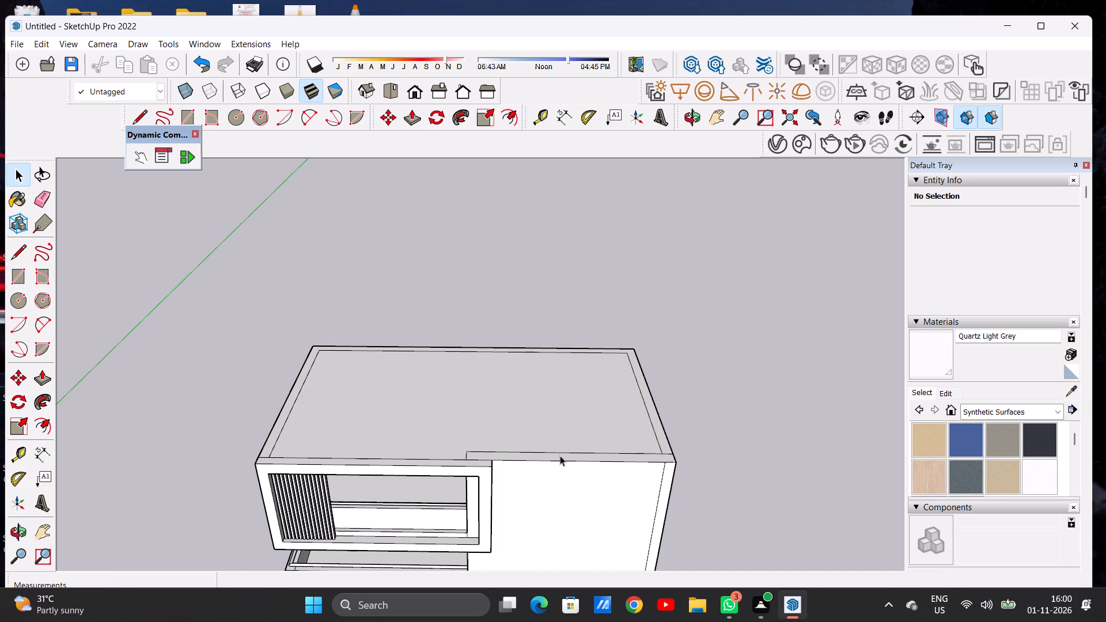
{"action": "key", "text": "p"}
{"action": "scroll", "coordinate": [681, 453], "scroll_direction": "up", "scroll_amount": 6}
{"action": "scroll", "coordinate": [666, 456], "scroll_direction": "down", "scroll_amount": 1}
{"action": "scroll", "coordinate": [666, 456], "scroll_direction": "up", "scroll_amount": 5}
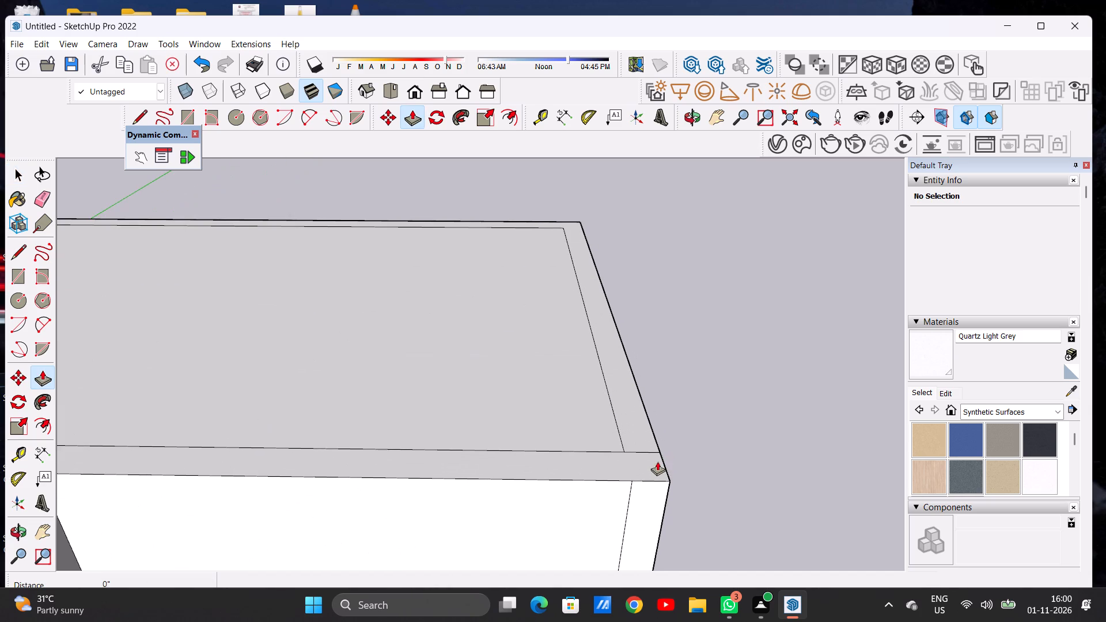
{"action": "left_click", "coordinate": [657, 463]}
{"action": "scroll", "coordinate": [657, 445], "scroll_direction": "down", "scroll_amount": 11}
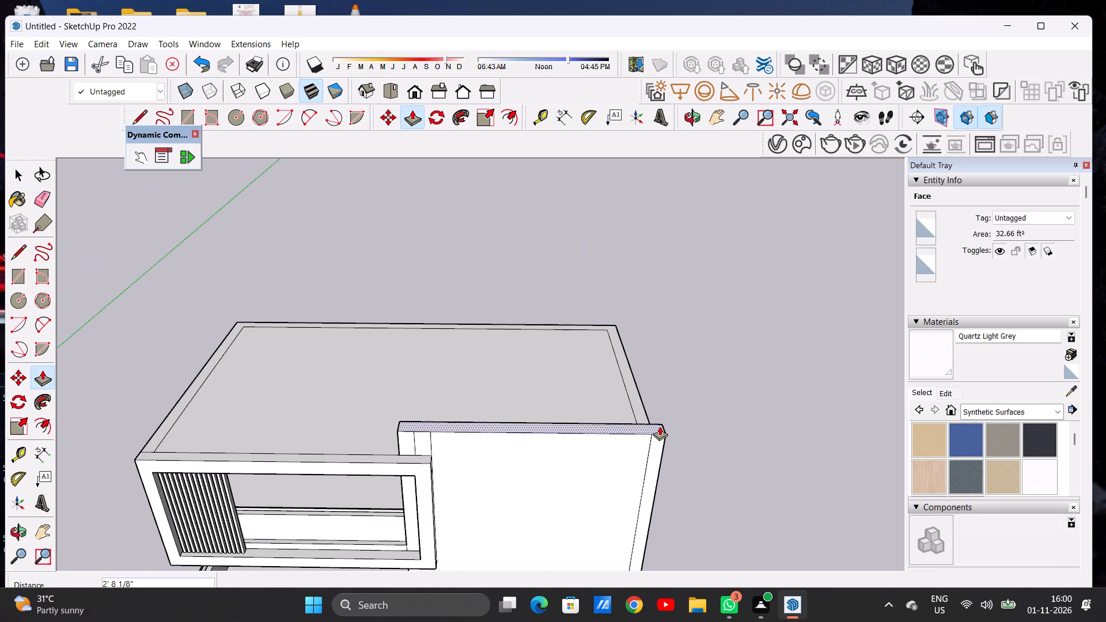
{"action": "left_click", "coordinate": [660, 426]}
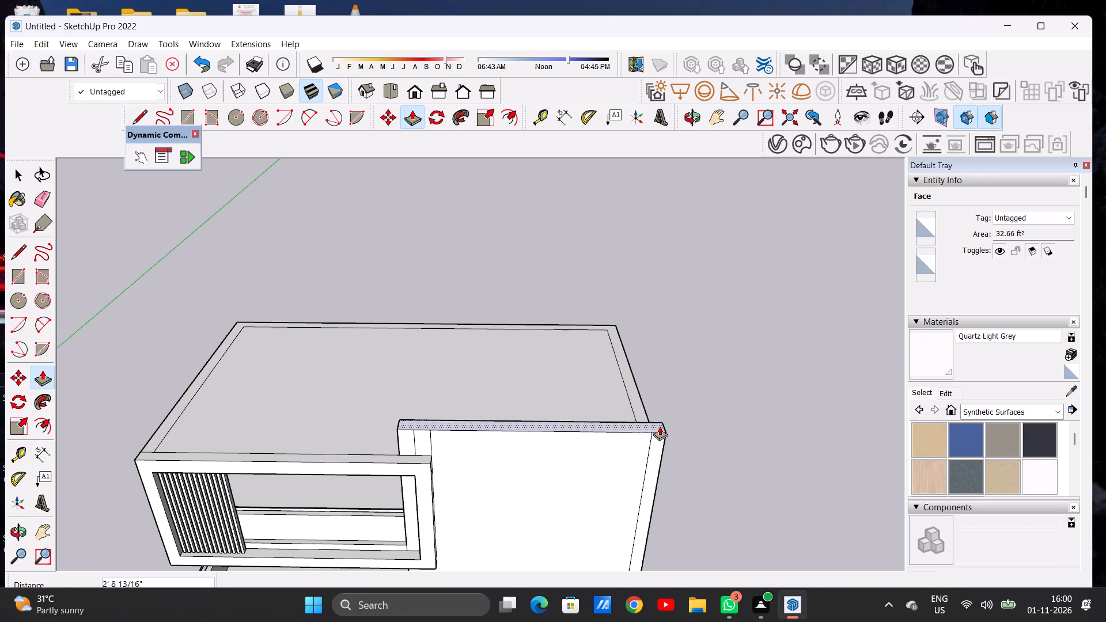
Push/Pull the parapet's end face about 21' 6 11/16" across above the balcony, up to the left roof border's inner corner.
{"action": "middle_click_drag", "start_coordinate": [616, 456], "coordinate": [711, 358]}
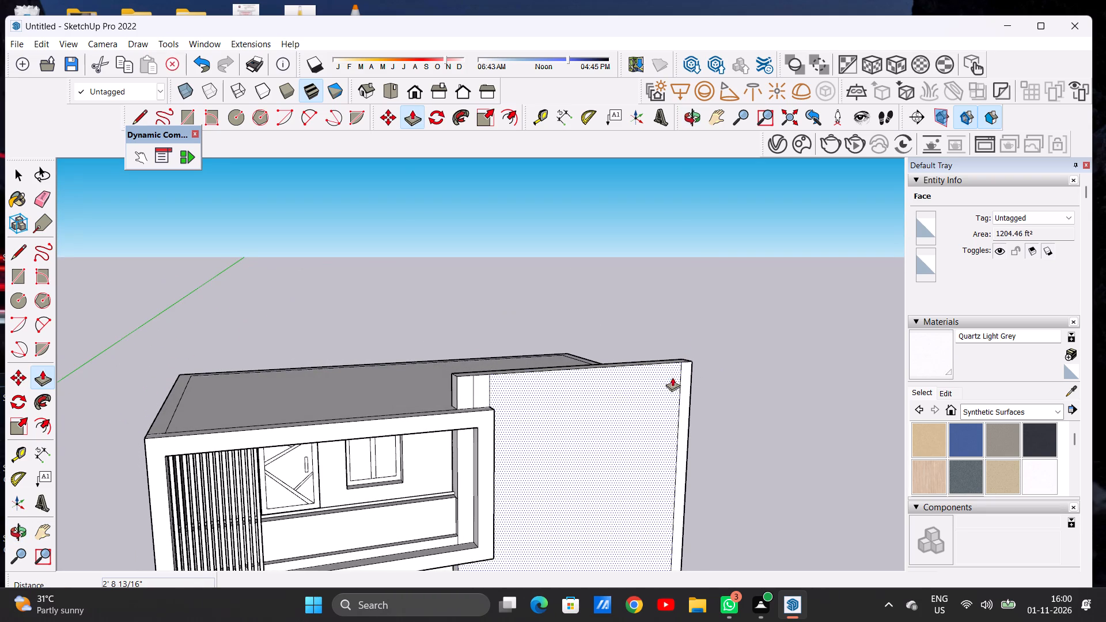
{"action": "scroll", "coordinate": [442, 400], "scroll_direction": "up", "scroll_amount": 3}
{"action": "scroll", "coordinate": [442, 400], "scroll_direction": "down", "scroll_amount": 1}
{"action": "scroll", "coordinate": [442, 400], "scroll_direction": "up", "scroll_amount": 7}
{"action": "left_click", "coordinate": [463, 396]}
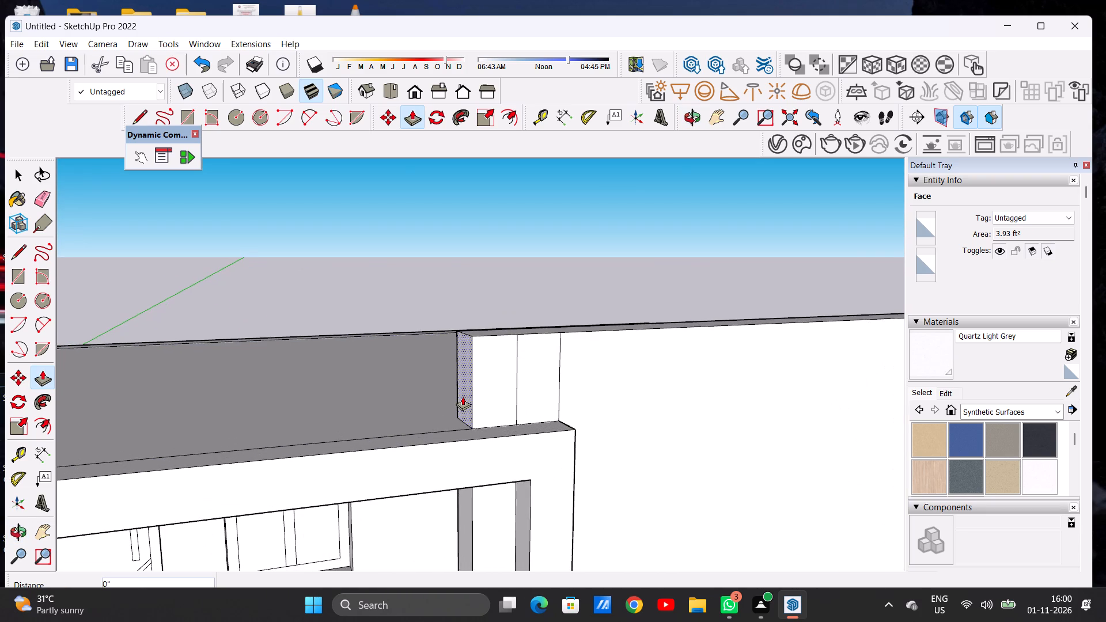
{"action": "scroll", "coordinate": [448, 392], "scroll_direction": "down", "scroll_amount": 18}
{"action": "scroll", "coordinate": [256, 400], "scroll_direction": "down", "scroll_amount": 1}
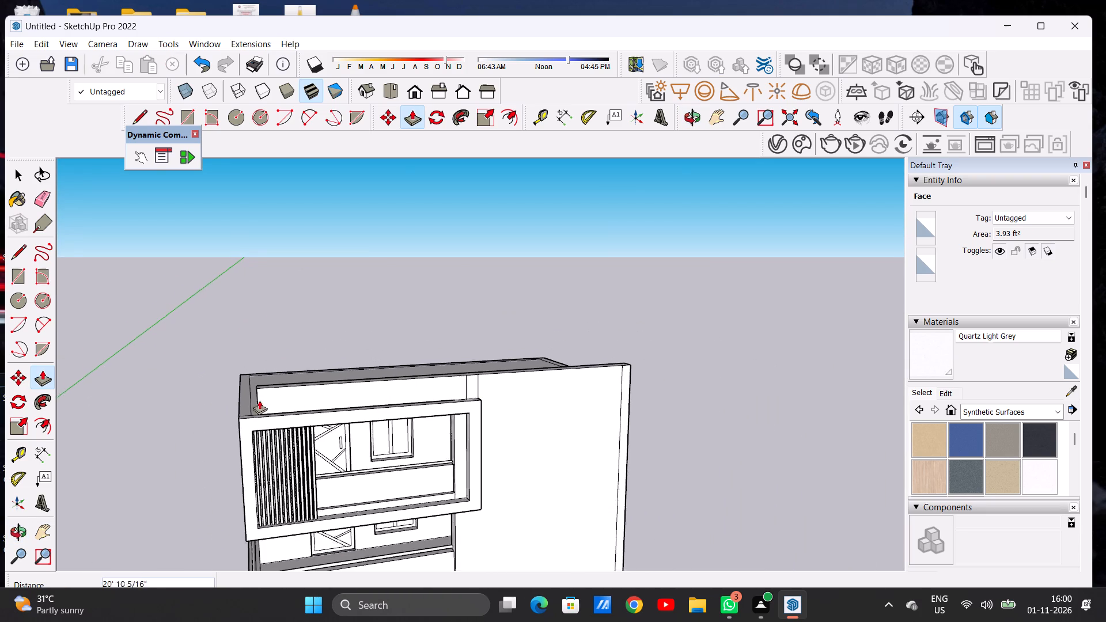
{"action": "scroll", "coordinate": [259, 400], "scroll_direction": "down", "scroll_amount": 2}
{"action": "scroll", "coordinate": [269, 393], "scroll_direction": "up", "scroll_amount": 3}
{"action": "scroll", "coordinate": [269, 393], "scroll_direction": "down", "scroll_amount": 1}
{"action": "scroll", "coordinate": [268, 394], "scroll_direction": "up", "scroll_amount": 15}
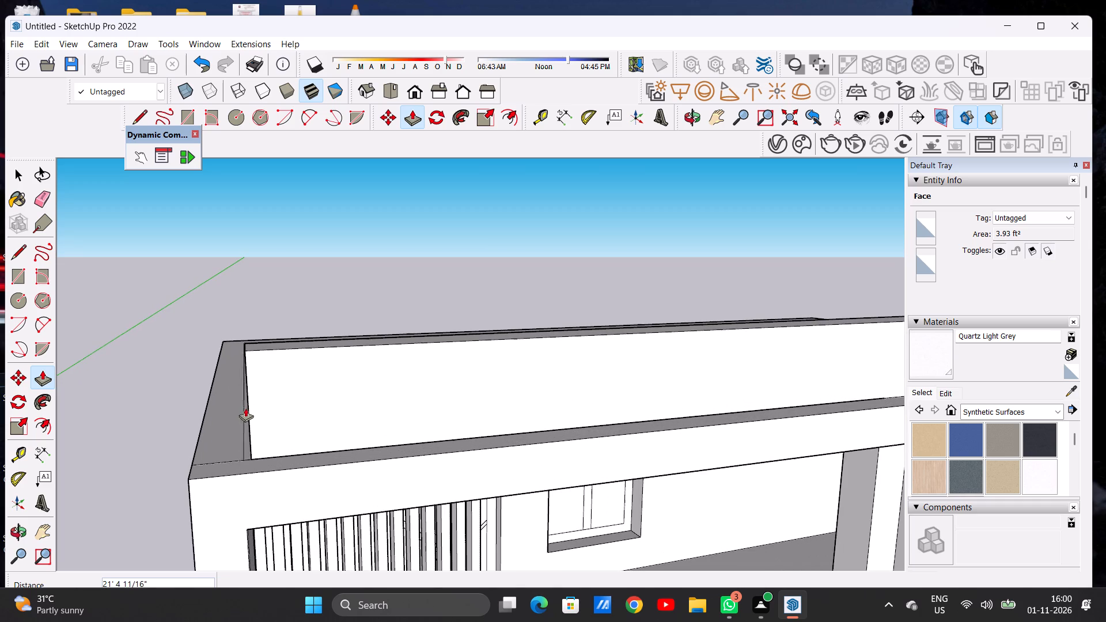
{"action": "left_click", "coordinate": [244, 459]}
{"action": "key", "text": "space"}
Erase the two vertical seam lines on the parapet's front face above the balcony frame's corner.
{"action": "scroll", "coordinate": [314, 424], "scroll_direction": "down", "scroll_amount": 6}
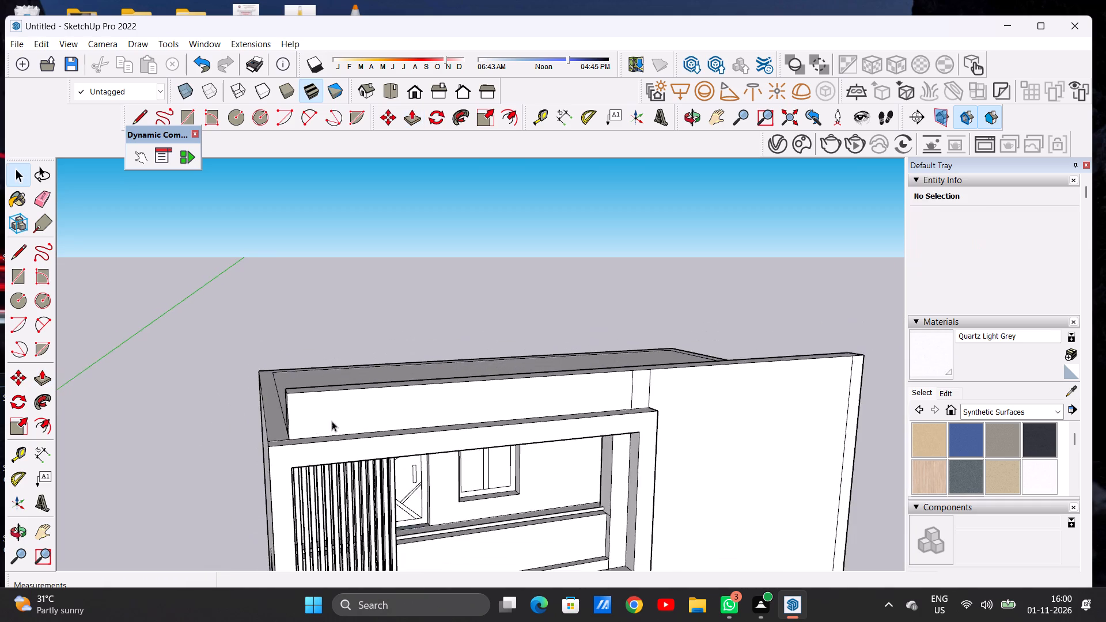
{"action": "scroll", "coordinate": [332, 421], "scroll_direction": "down", "scroll_amount": 13}
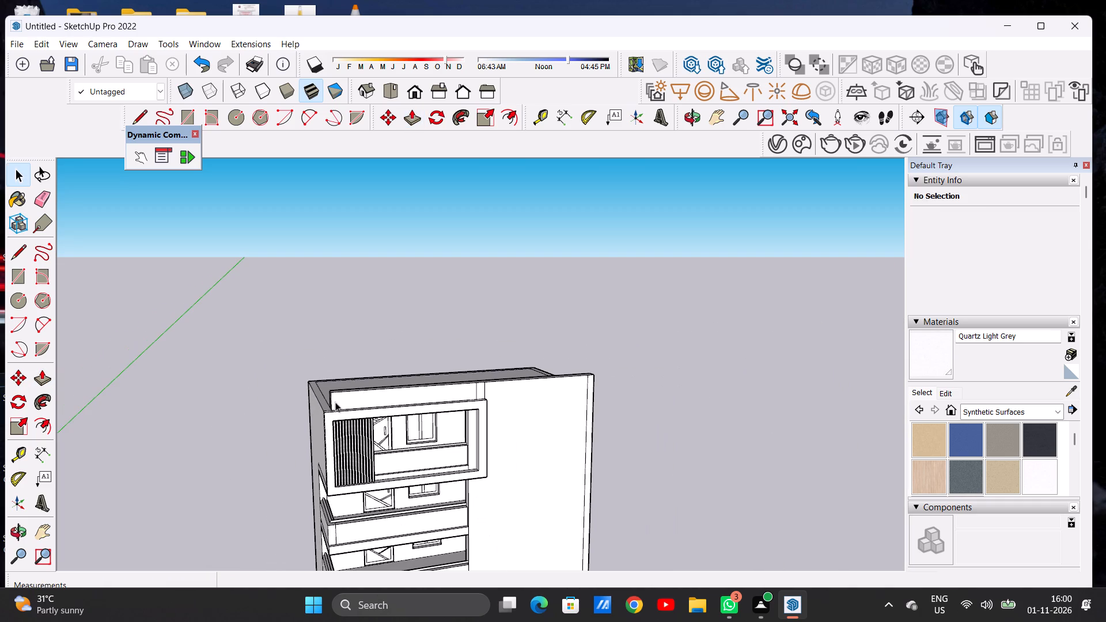
{"action": "middle_click_drag", "start_coordinate": [410, 398], "coordinate": [290, 364]}
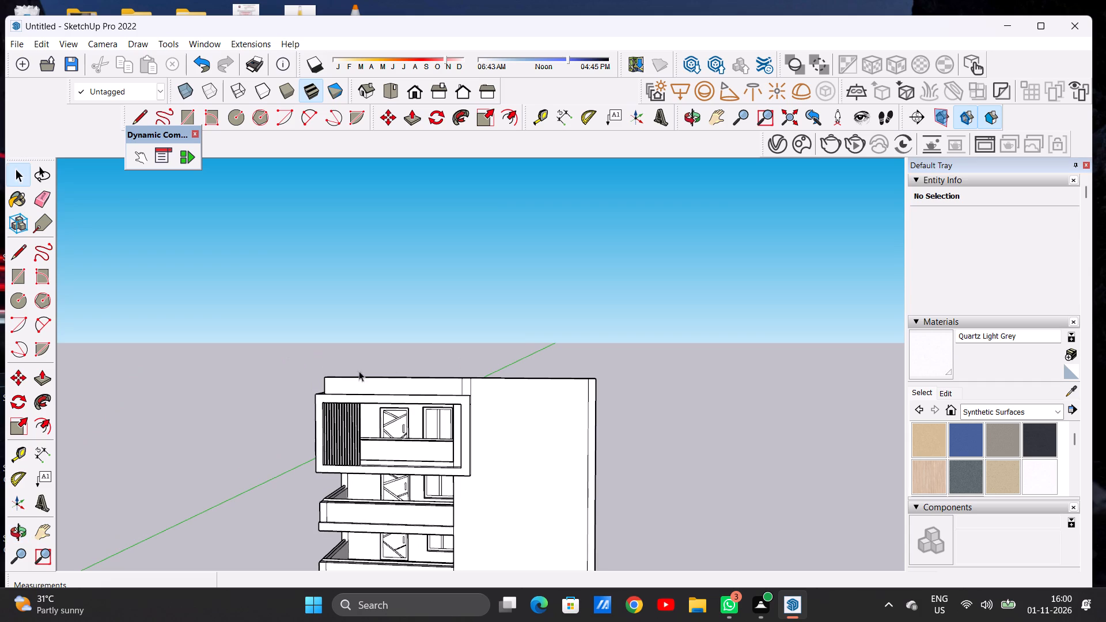
{"action": "scroll", "coordinate": [477, 392], "scroll_direction": "up", "scroll_amount": 2}
{"action": "scroll", "coordinate": [477, 392], "scroll_direction": "down", "scroll_amount": 1}
{"action": "scroll", "coordinate": [477, 392], "scroll_direction": "up", "scroll_amount": 1}
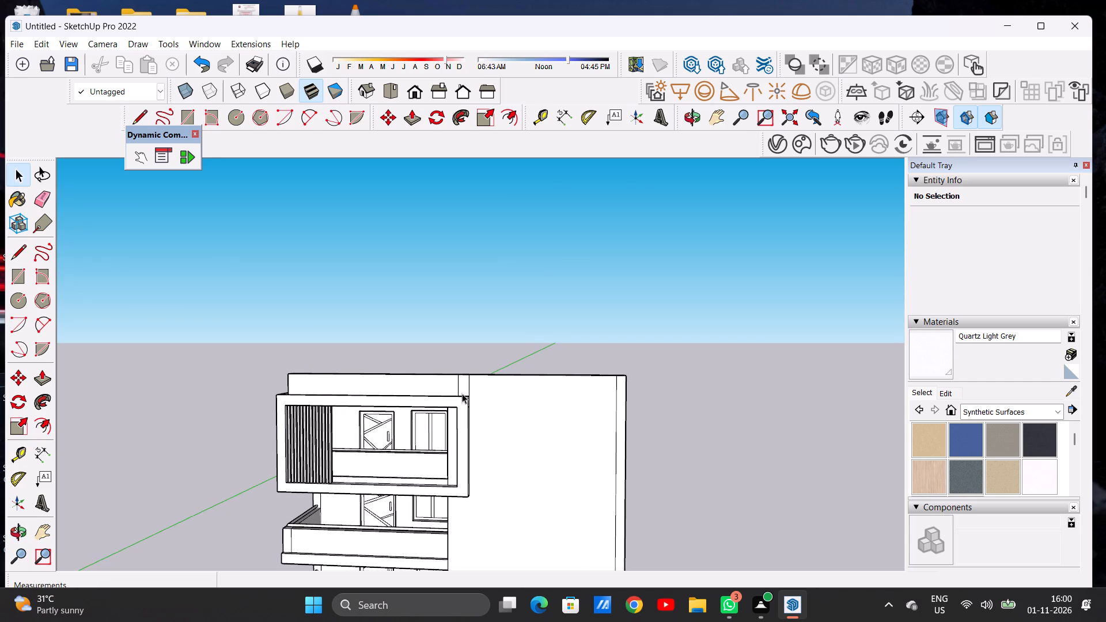
{"action": "scroll", "coordinate": [462, 393], "scroll_direction": "up", "scroll_amount": 2}
{"action": "scroll", "coordinate": [462, 393], "scroll_direction": "down", "scroll_amount": 1}
{"action": "scroll", "coordinate": [462, 393], "scroll_direction": "up", "scroll_amount": 2}
{"action": "key", "text": "e"}
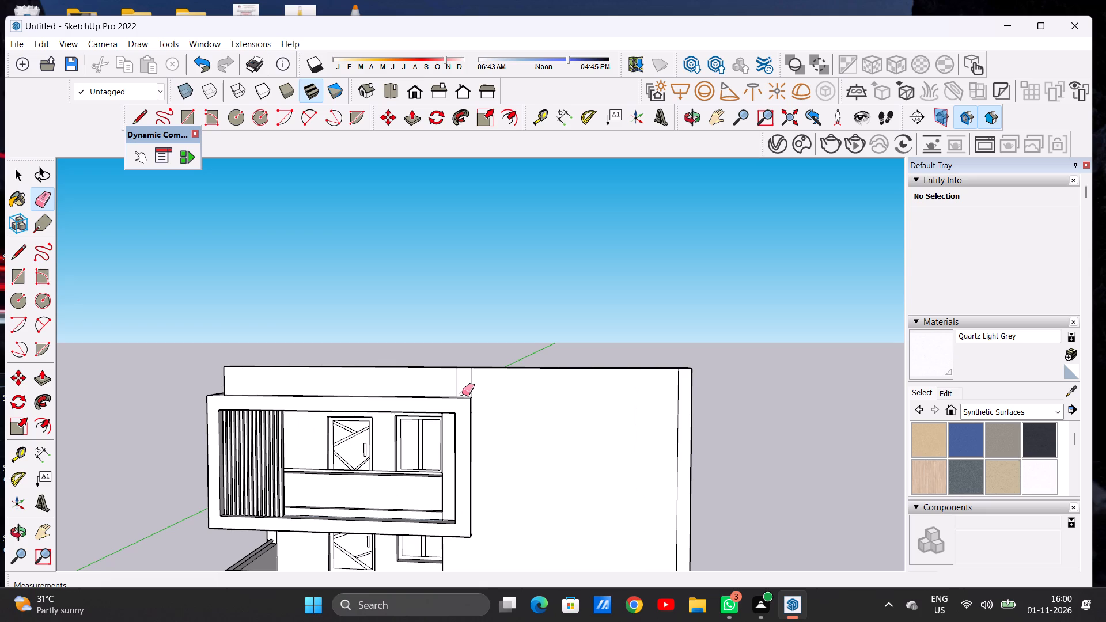
{"action": "scroll", "coordinate": [471, 384], "scroll_direction": "up", "scroll_amount": 3}
{"action": "scroll", "coordinate": [476, 371], "scroll_direction": "down", "scroll_amount": 1}
{"action": "scroll", "coordinate": [476, 370], "scroll_direction": "up", "scroll_amount": 5}
{"action": "scroll", "coordinate": [462, 379], "scroll_direction": "down", "scroll_amount": 1}
{"action": "scroll", "coordinate": [462, 379], "scroll_direction": "up", "scroll_amount": 1}
{"action": "left_click_drag", "start_coordinate": [438, 386], "coordinate": [451, 386]}
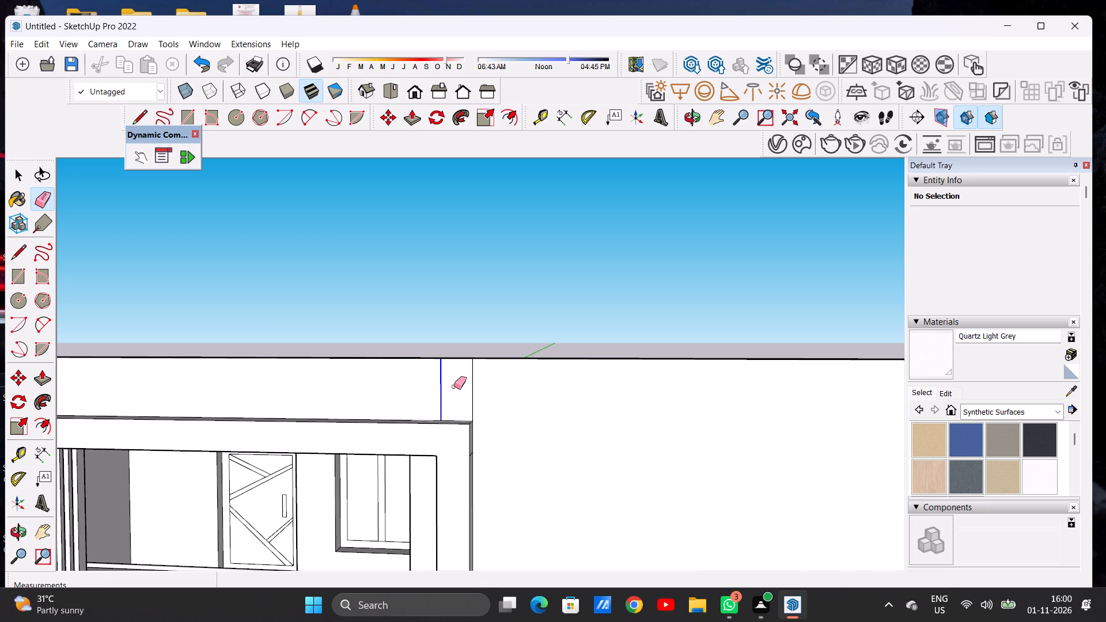
{"action": "left_click_drag", "start_coordinate": [464, 388], "coordinate": [477, 388]}
{"action": "key", "text": "space"}
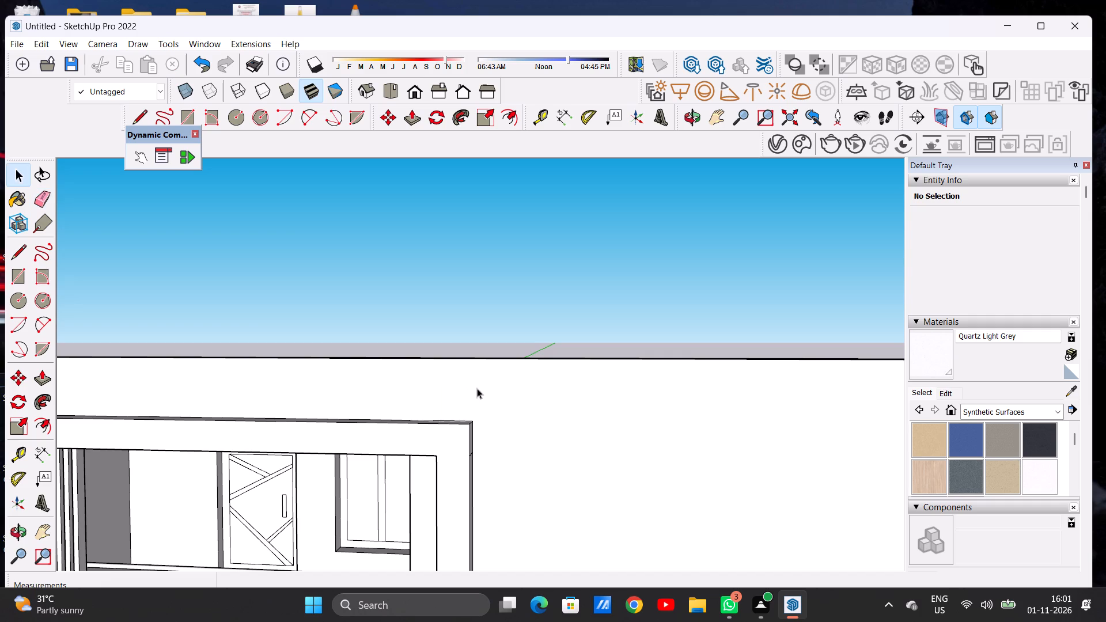
Examine the front parapet, the roof behind it and the top balcony from several angles.
{"action": "scroll", "coordinate": [477, 388], "scroll_direction": "down", "scroll_amount": 6}
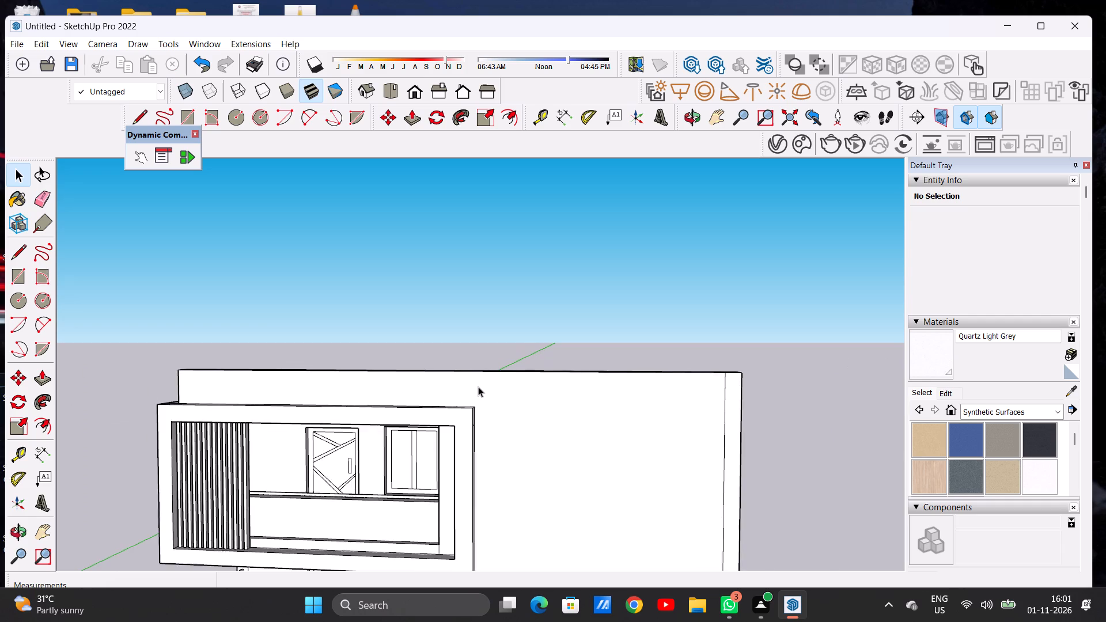
{"action": "scroll", "coordinate": [478, 386], "scroll_direction": "down", "scroll_amount": 7}
{"action": "middle_click_drag", "start_coordinate": [377, 393], "coordinate": [389, 423]}
{"action": "scroll", "coordinate": [335, 388], "scroll_direction": "up", "scroll_amount": 2}
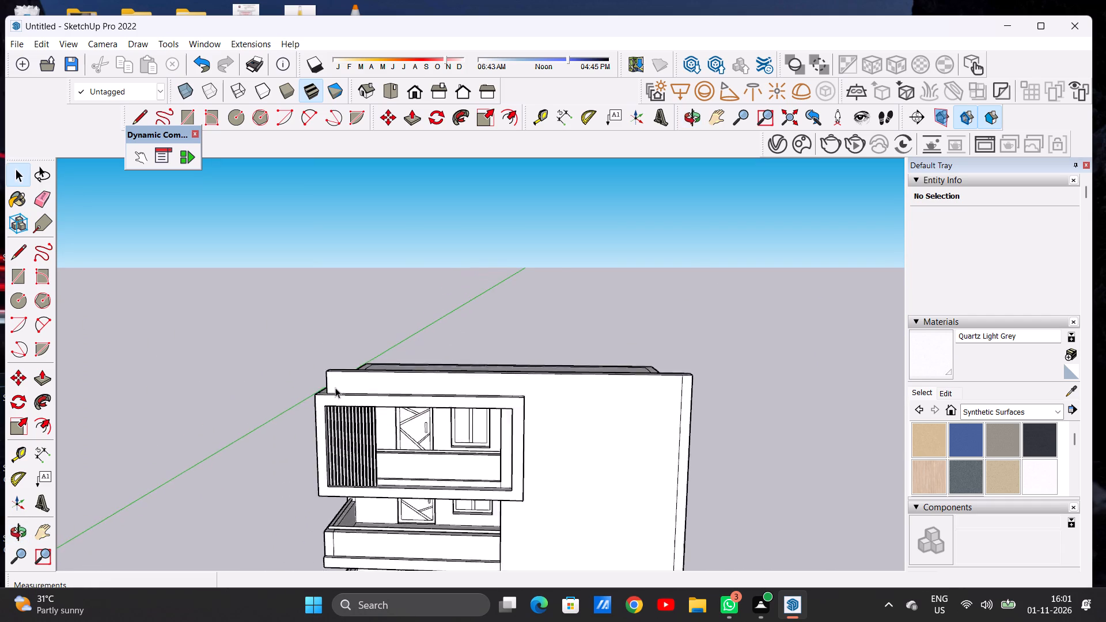
{"action": "scroll", "coordinate": [335, 388], "scroll_direction": "up", "scroll_amount": 12}
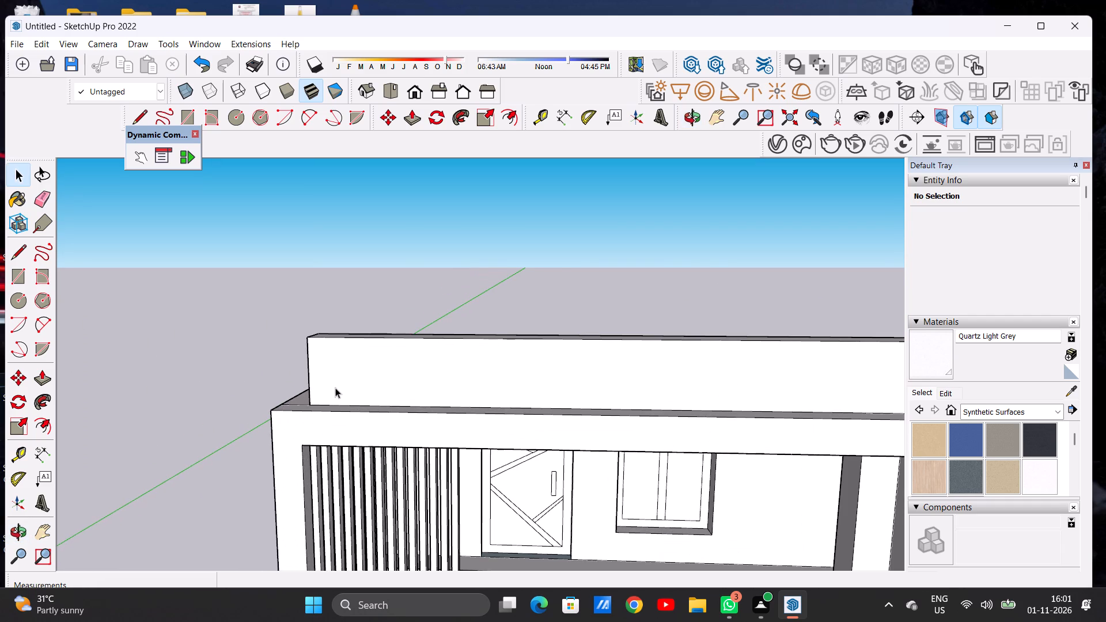
{"action": "scroll", "coordinate": [349, 363], "scroll_direction": "down", "scroll_amount": 1}
{"action": "scroll", "coordinate": [350, 362], "scroll_direction": "up", "scroll_amount": 2}
{"action": "scroll", "coordinate": [353, 359], "scroll_direction": "down", "scroll_amount": 6}
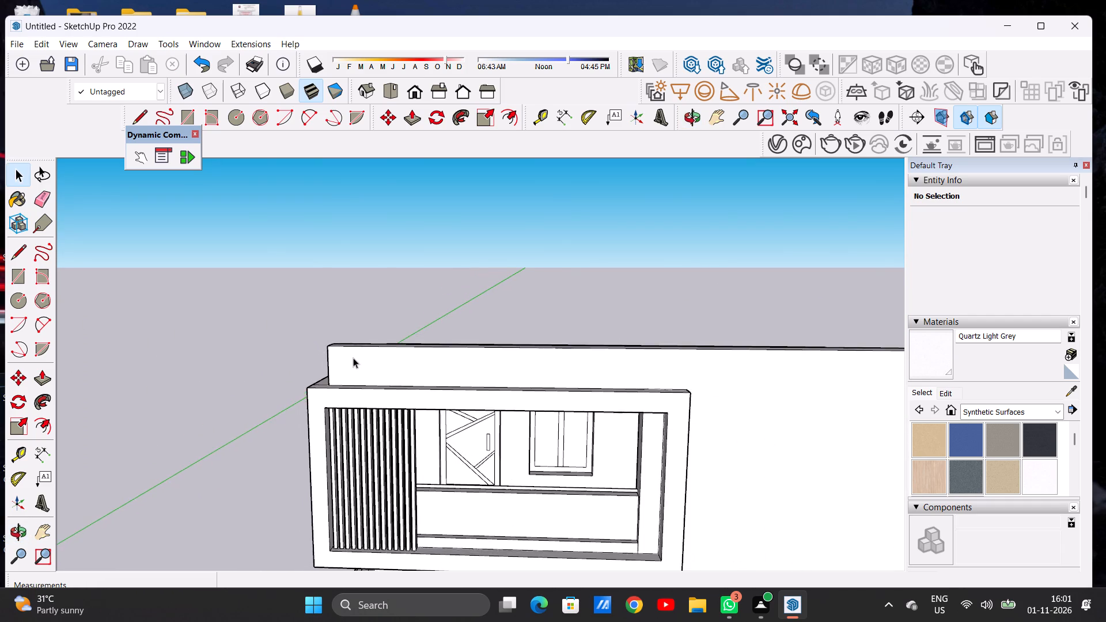
{"action": "middle_click_drag", "start_coordinate": [346, 358], "coordinate": [329, 390]}
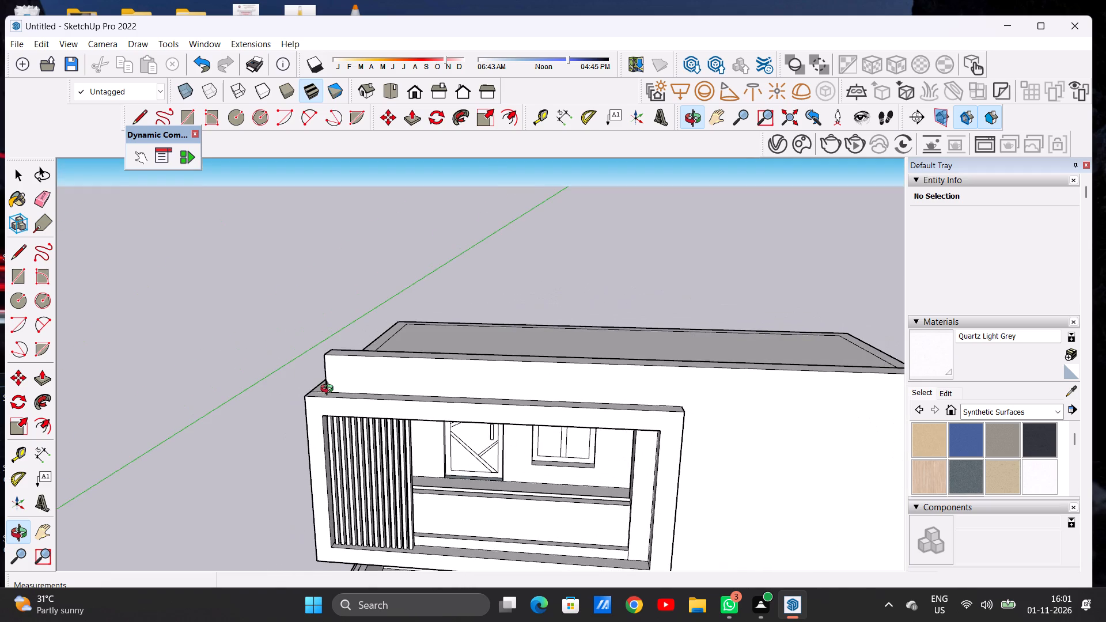
{"action": "middle_click_drag", "start_coordinate": [329, 390], "coordinate": [343, 396]}
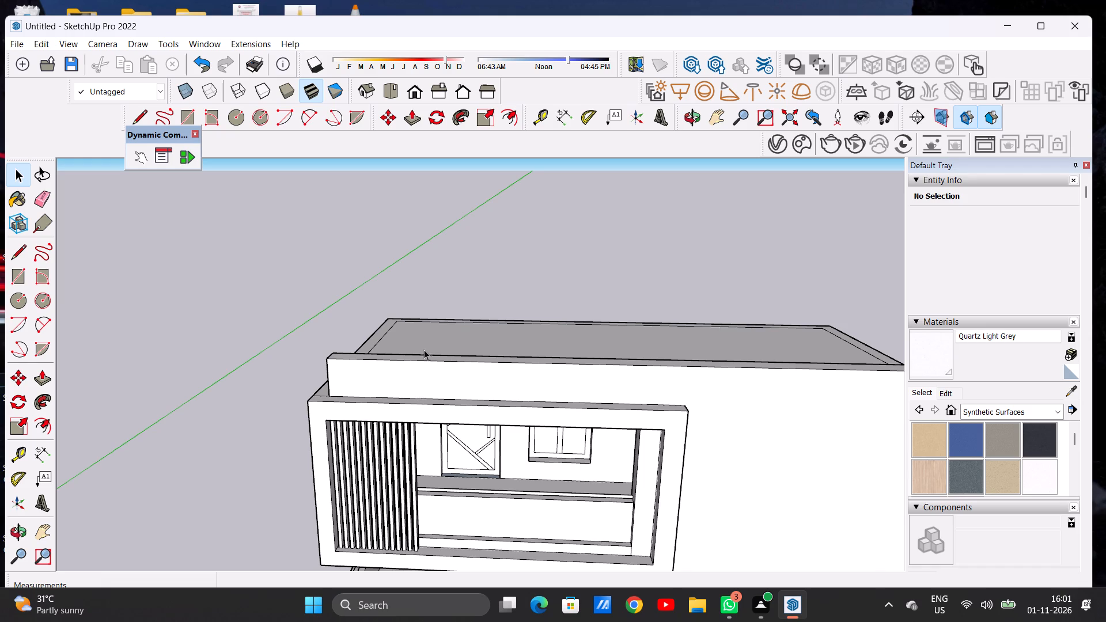
{"action": "scroll", "coordinate": [428, 333], "scroll_direction": "down", "scroll_amount": 7}
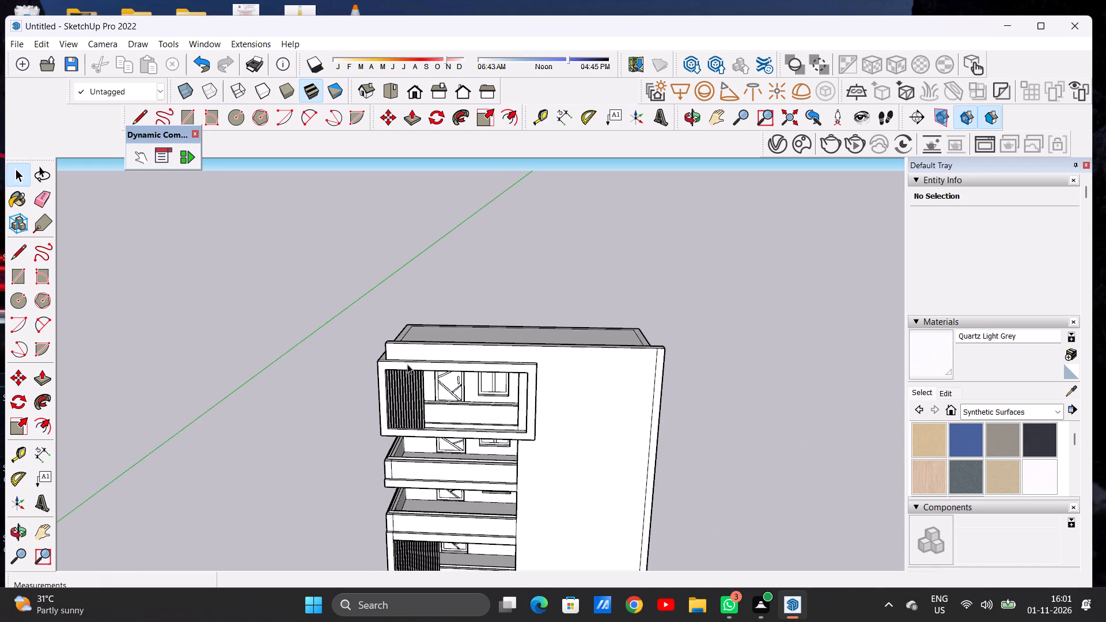
{"action": "middle_click_drag", "start_coordinate": [490, 369], "coordinate": [482, 314]}
{"action": "scroll", "coordinate": [515, 353], "scroll_direction": "up", "scroll_amount": 7}
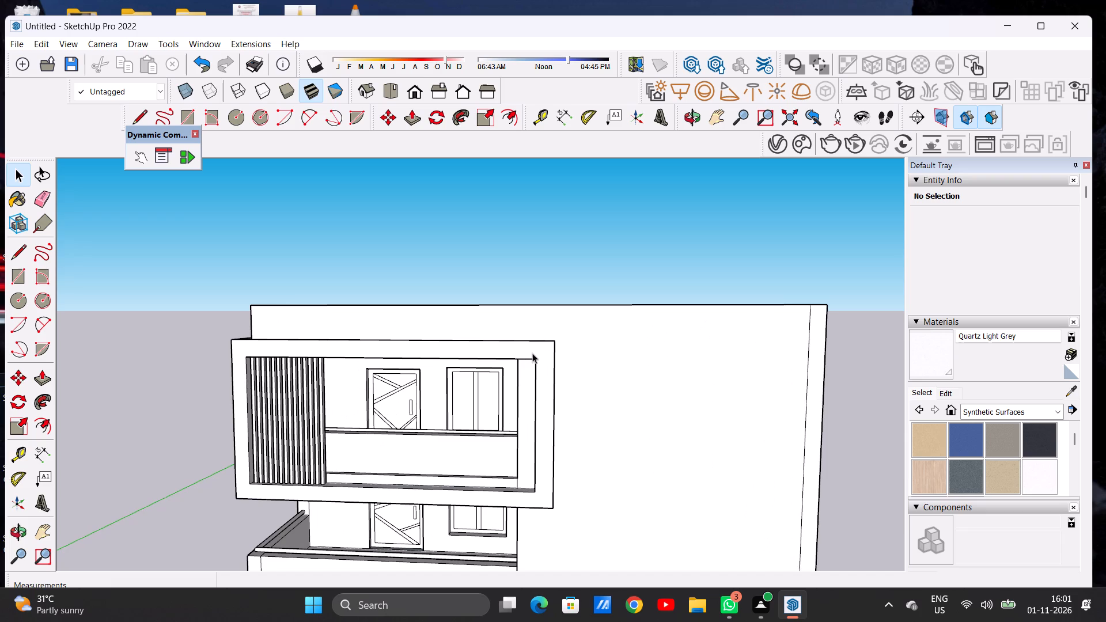
{"action": "middle_click_drag", "start_coordinate": [588, 353], "coordinate": [436, 416]}
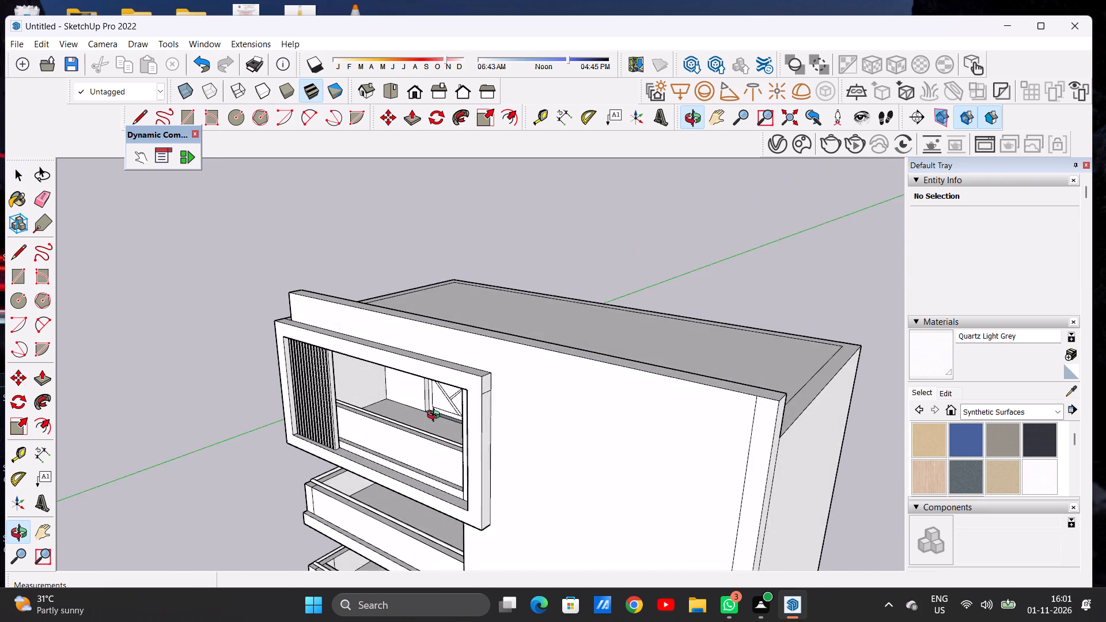
{"action": "middle_click_drag", "start_coordinate": [436, 416], "coordinate": [608, 397]}
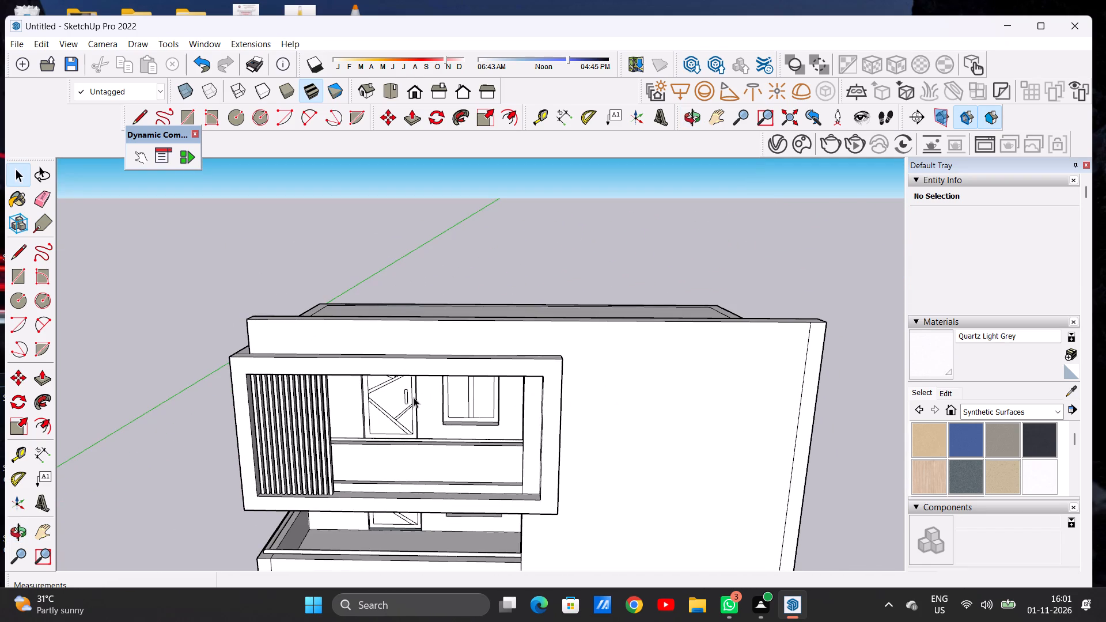
{"action": "scroll", "coordinate": [437, 371], "scroll_direction": "down", "scroll_amount": 5}
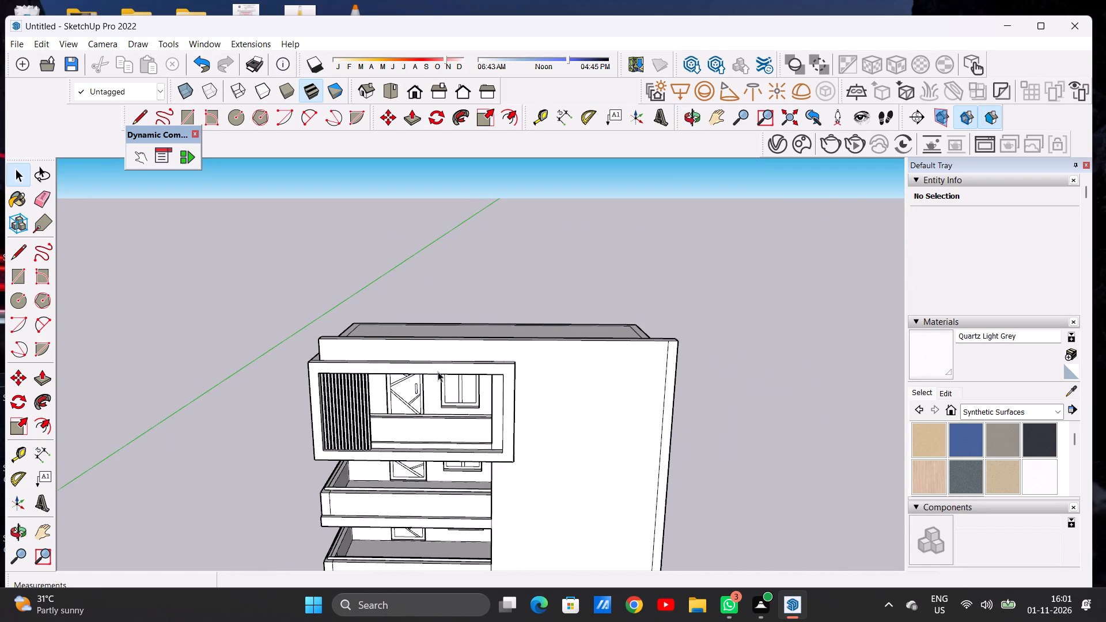
{"action": "middle_click_drag", "start_coordinate": [541, 382], "coordinate": [540, 360]}
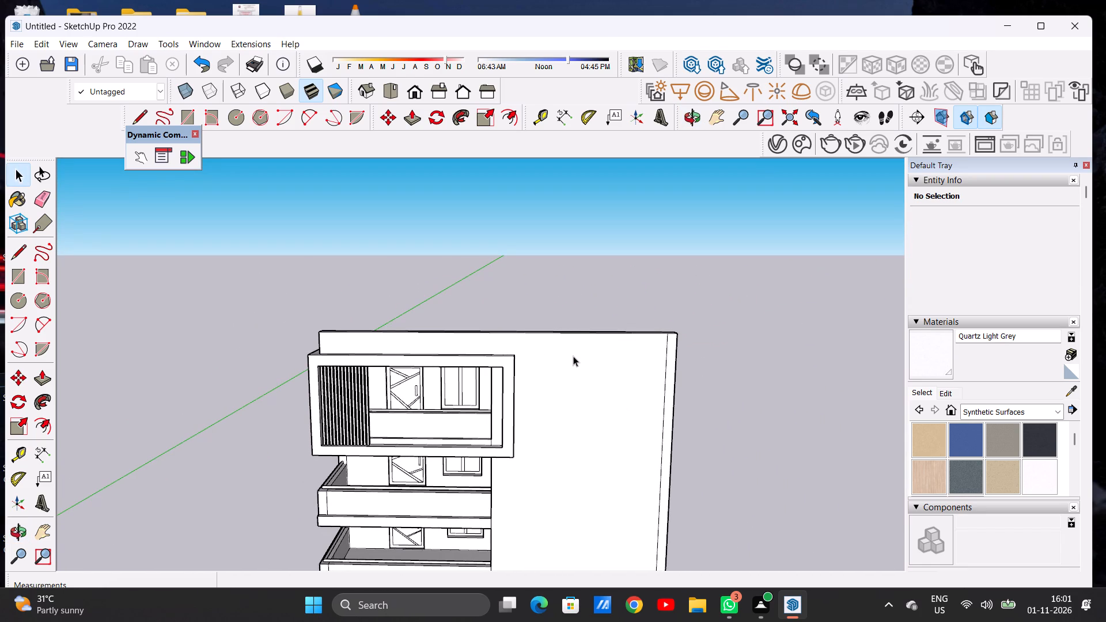
Push/Pull the top face of the full-length front parapet further up to make the parapet taller.
{"action": "scroll", "coordinate": [520, 356], "scroll_direction": "down", "scroll_amount": 4}
{"action": "middle_click_drag", "start_coordinate": [596, 360], "coordinate": [545, 471]}
{"action": "scroll", "coordinate": [620, 382], "scroll_direction": "up", "scroll_amount": 11}
{"action": "key", "text": "p"}
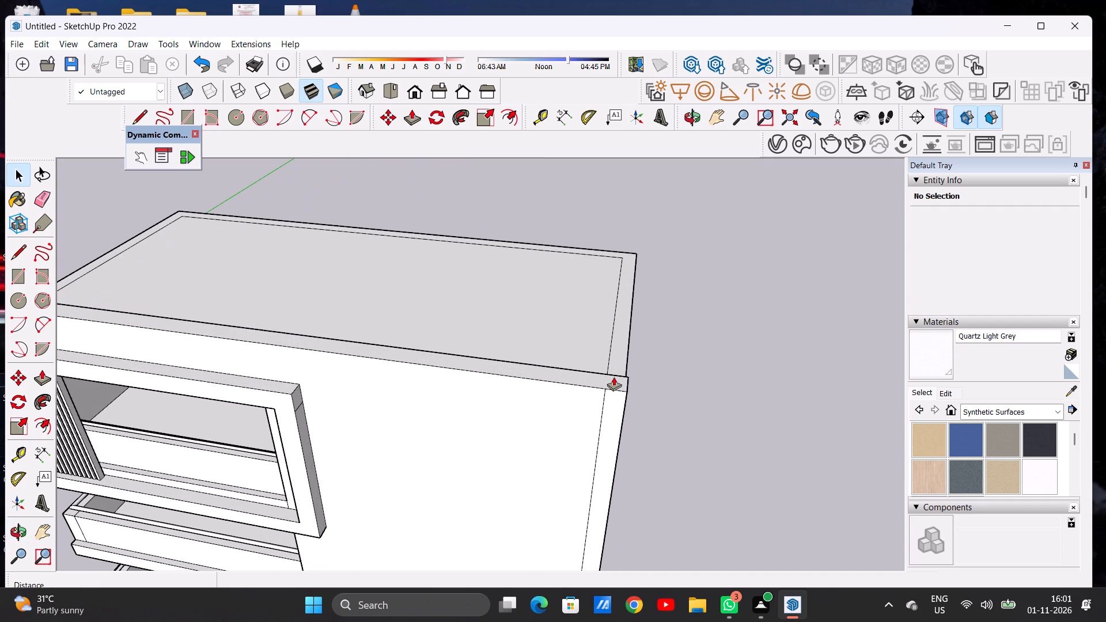
{"action": "scroll", "coordinate": [613, 377], "scroll_direction": "up", "scroll_amount": 7}
{"action": "left_click", "coordinate": [611, 391]}
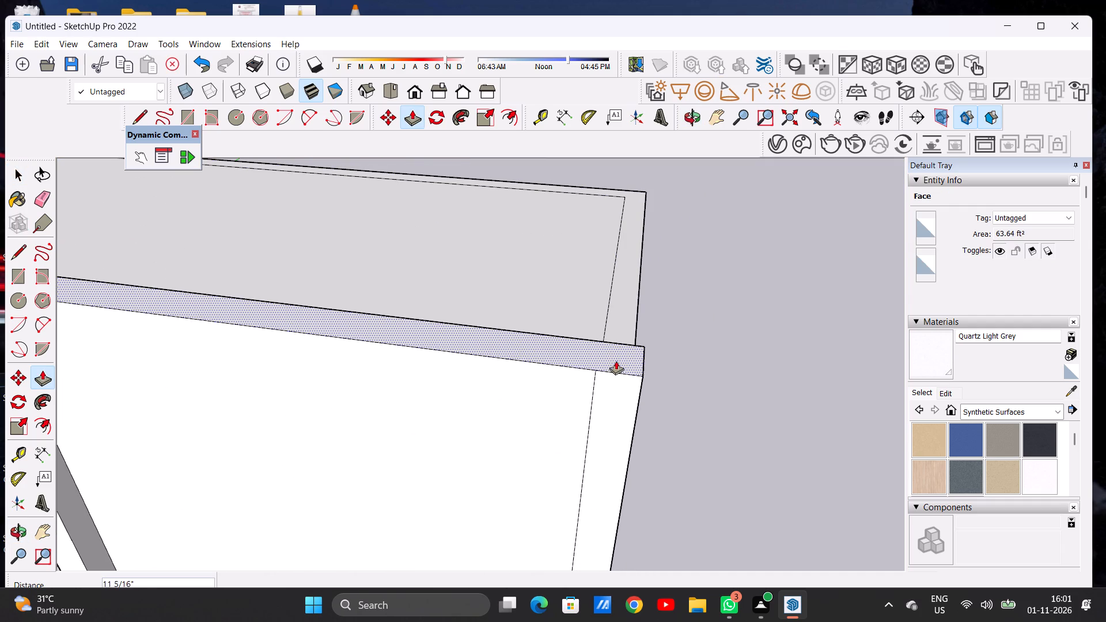
{"action": "left_click", "coordinate": [619, 354]}
{"action": "key", "text": "space"}
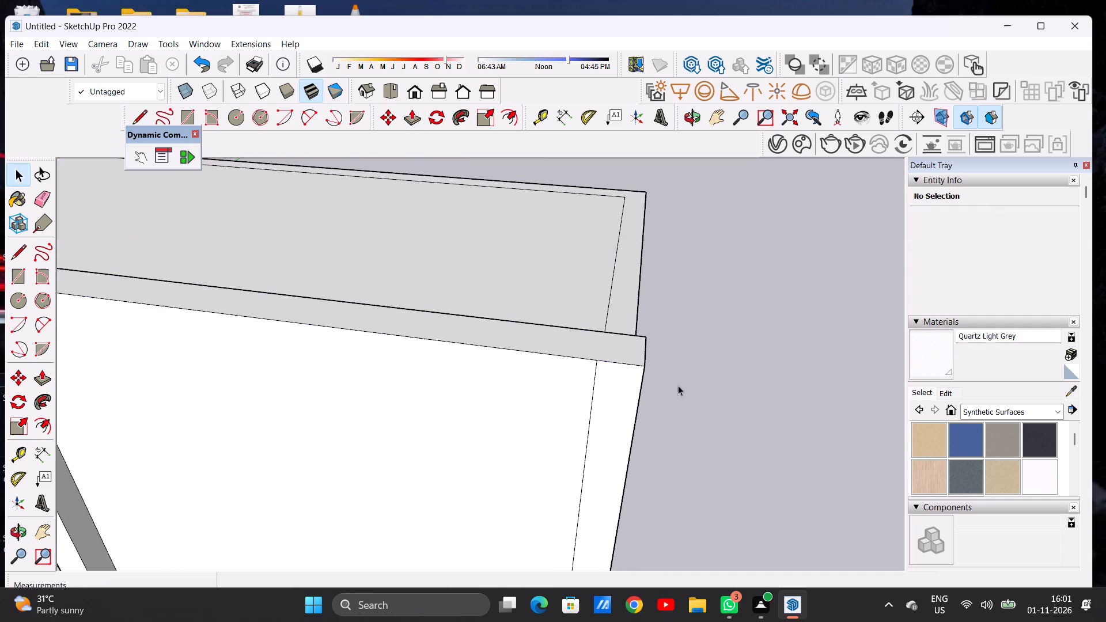
Examine the whole front facade with its taller parapet and the vertical edge line along the plain wall.
{"action": "scroll", "coordinate": [619, 358], "scroll_direction": "down", "scroll_amount": 20}
{"action": "scroll", "coordinate": [619, 358], "scroll_direction": "down", "scroll_amount": 2}
{"action": "middle_click_drag", "start_coordinate": [593, 389], "coordinate": [631, 293]}
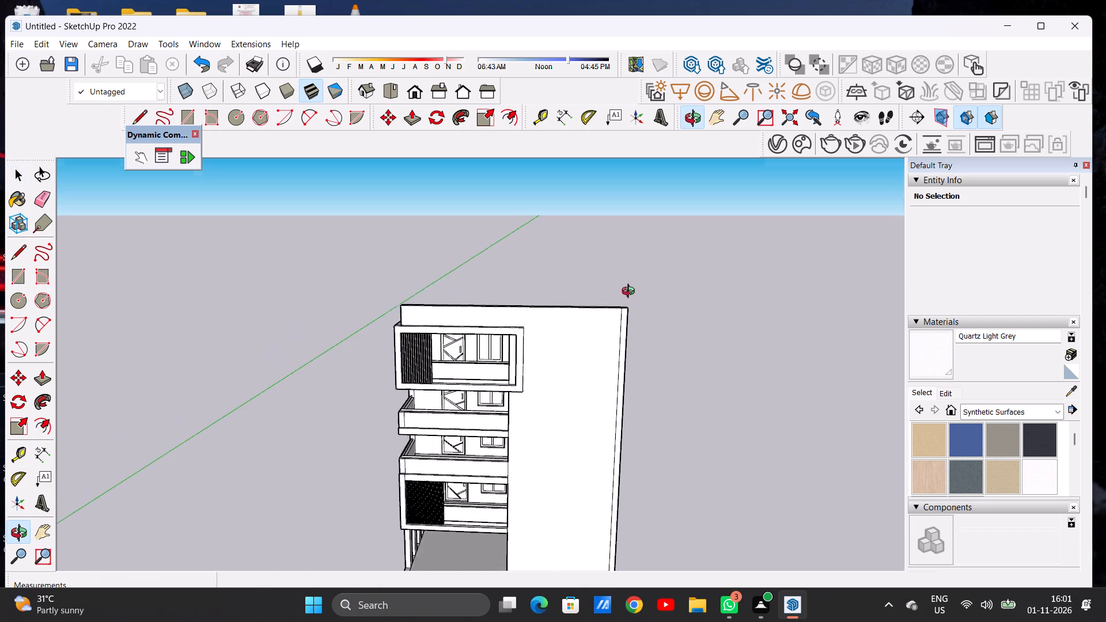
{"action": "middle_click_drag", "start_coordinate": [631, 293], "coordinate": [631, 291]}
{"action": "scroll", "coordinate": [618, 316], "scroll_direction": "up", "scroll_amount": 8}
{"action": "key", "text": "l"}
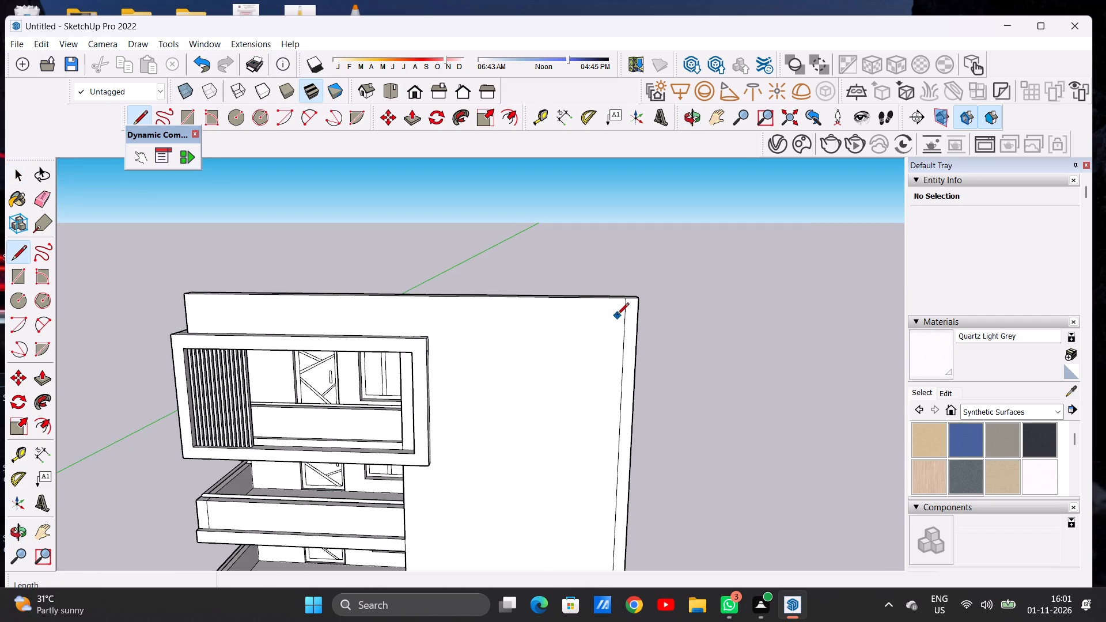
{"action": "key", "text": "space"}
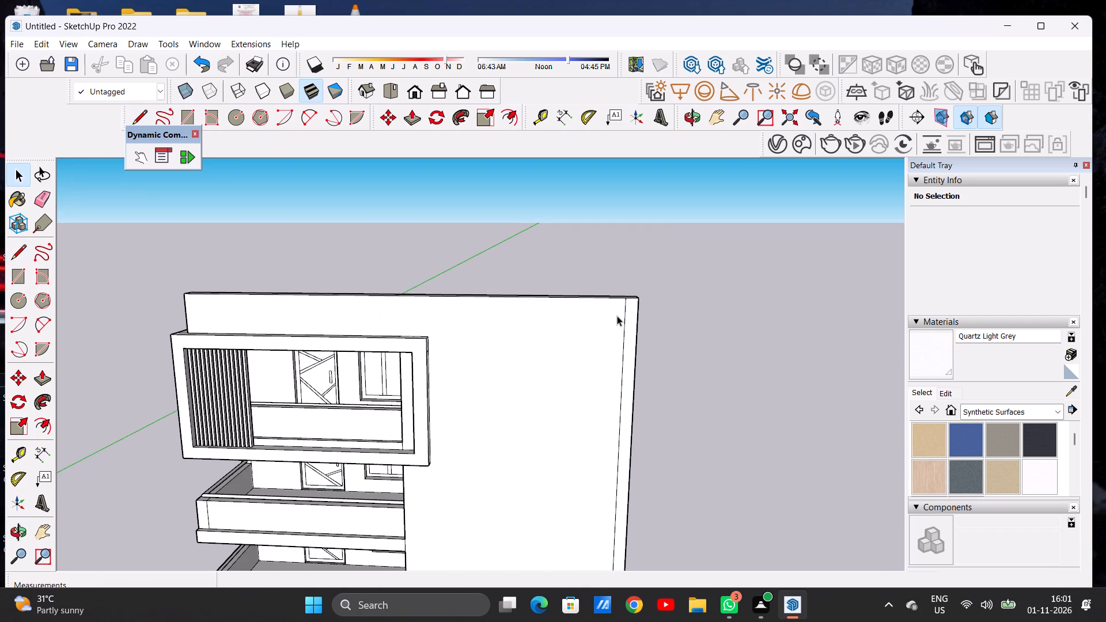
{"action": "scroll", "coordinate": [614, 315], "scroll_direction": "down", "scroll_amount": 8}
{"action": "scroll", "coordinate": [567, 299], "scroll_direction": "down", "scroll_amount": 2}
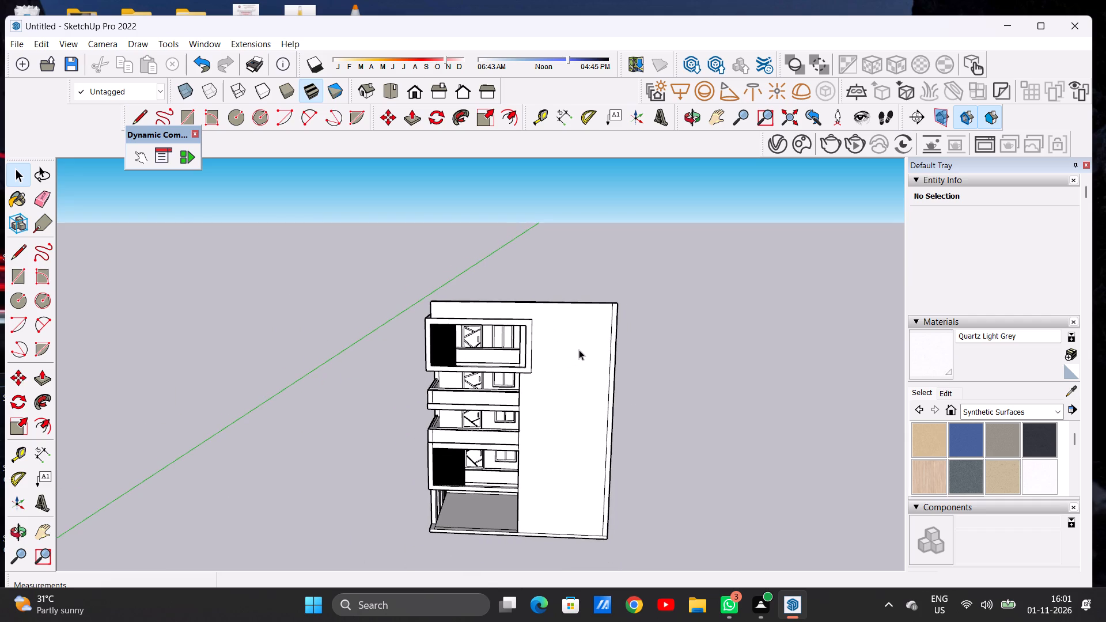
Examine the front facade, the top balcony frame and the gap beside the parapet at the roof's corner.
{"action": "middle_click_drag", "start_coordinate": [594, 333], "coordinate": [598, 327]}
{"action": "scroll", "coordinate": [527, 312], "scroll_direction": "up", "scroll_amount": 1}
{"action": "scroll", "coordinate": [527, 312], "scroll_direction": "down", "scroll_amount": 1}
{"action": "scroll", "coordinate": [527, 312], "scroll_direction": "up", "scroll_amount": 12}
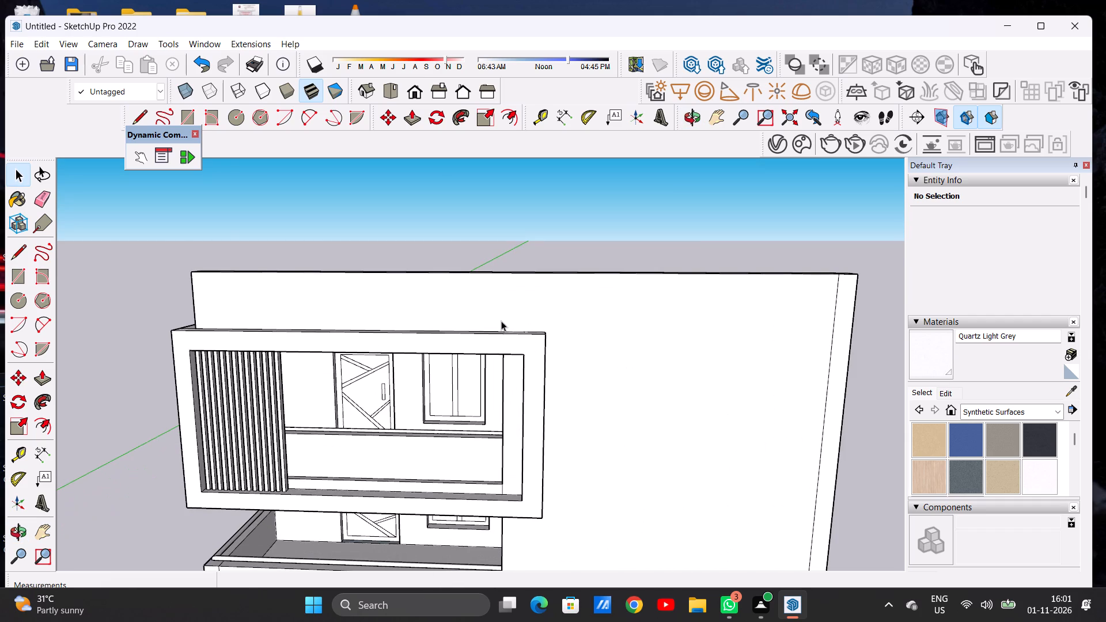
{"action": "scroll", "coordinate": [480, 321], "scroll_direction": "down", "scroll_amount": 8}
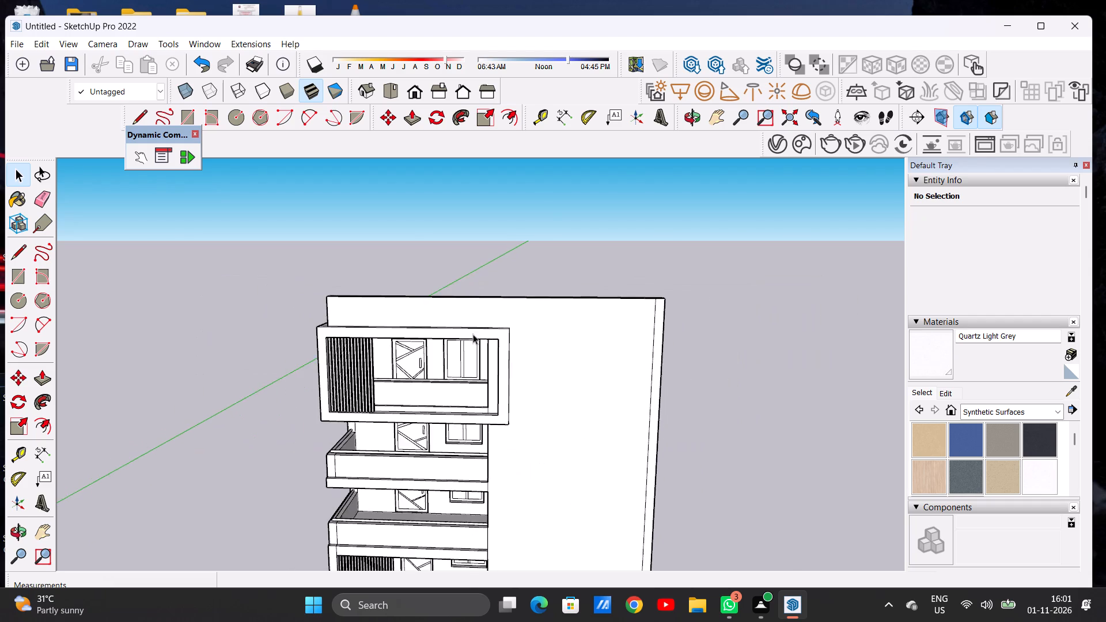
{"action": "middle_click_drag", "start_coordinate": [488, 343], "coordinate": [497, 332]}
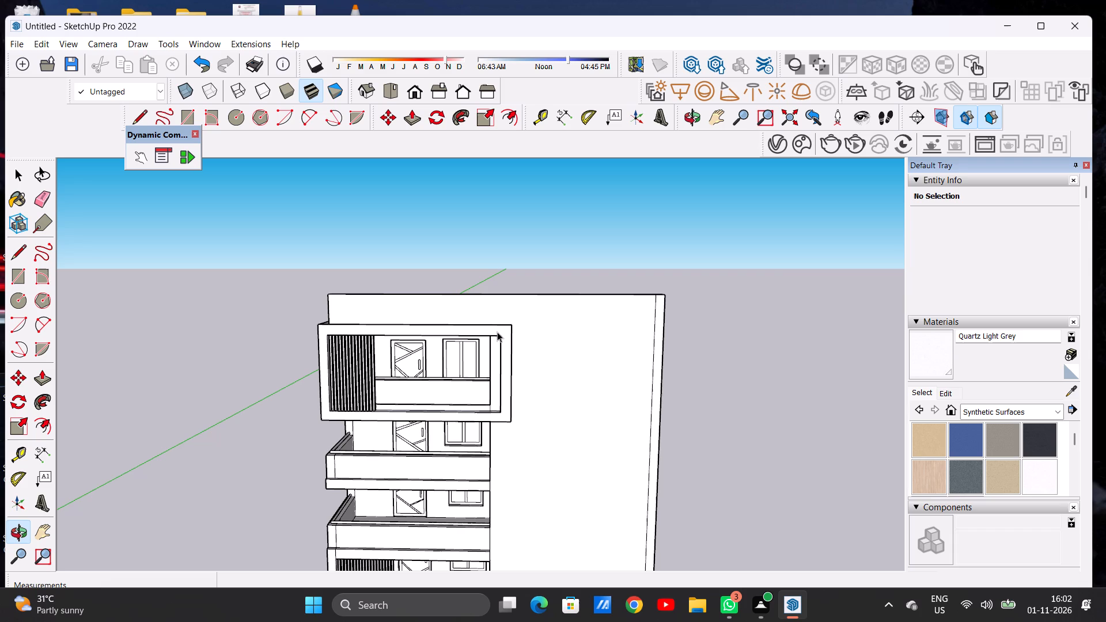
{"action": "scroll", "coordinate": [499, 340], "scroll_direction": "down", "scroll_amount": 5}
{"action": "middle_click_drag", "start_coordinate": [395, 328], "coordinate": [483, 415]}
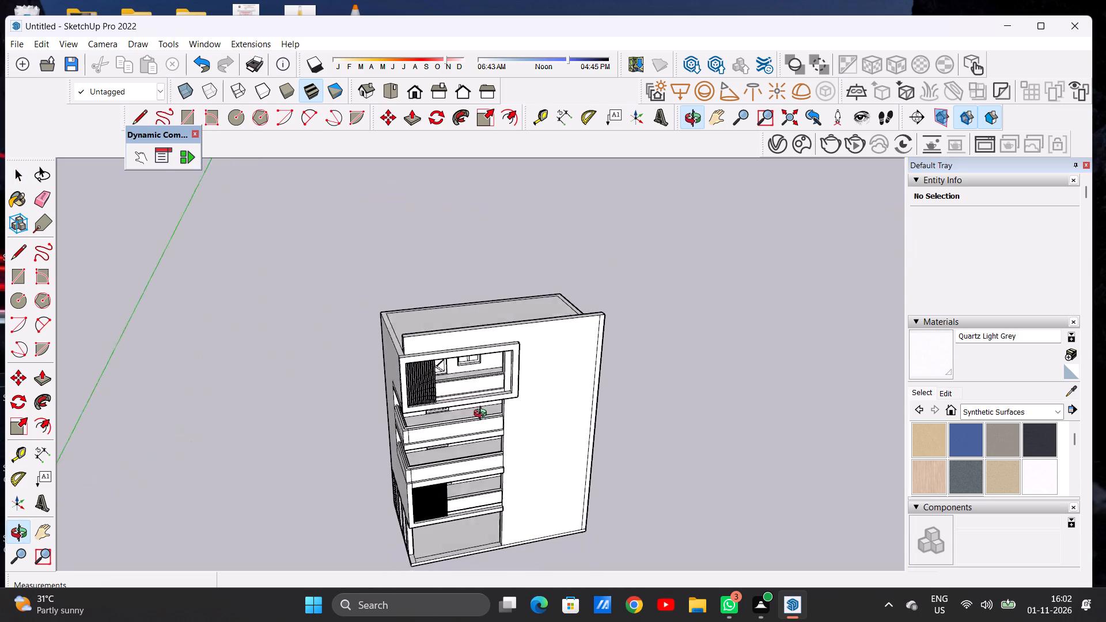
{"action": "middle_click_drag", "start_coordinate": [483, 415], "coordinate": [484, 422]}
{"action": "scroll", "coordinate": [404, 368], "scroll_direction": "up", "scroll_amount": 20}
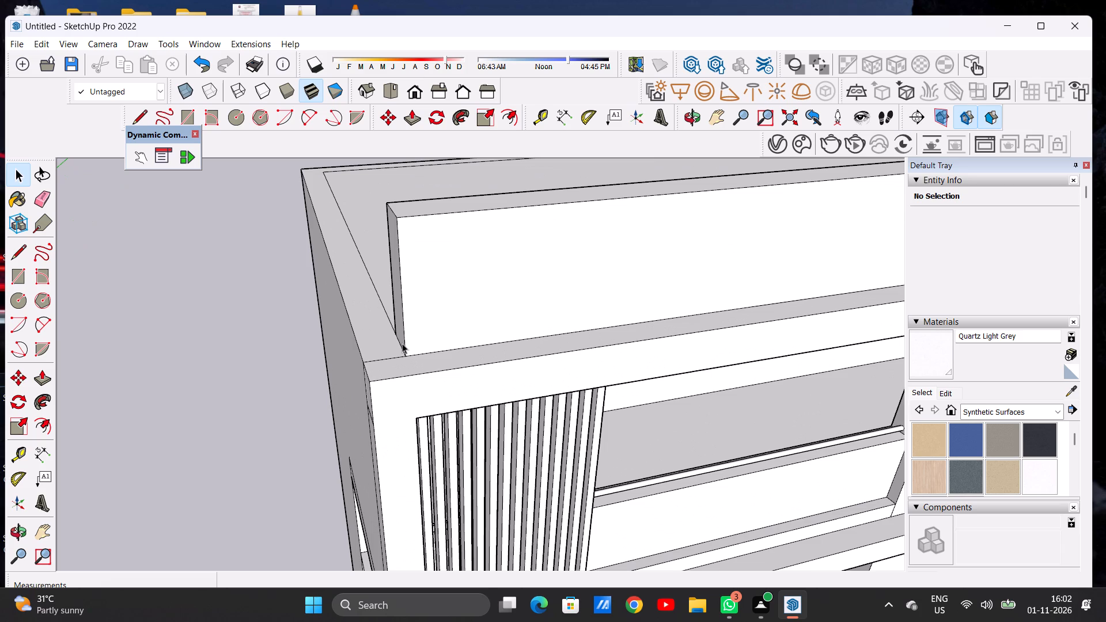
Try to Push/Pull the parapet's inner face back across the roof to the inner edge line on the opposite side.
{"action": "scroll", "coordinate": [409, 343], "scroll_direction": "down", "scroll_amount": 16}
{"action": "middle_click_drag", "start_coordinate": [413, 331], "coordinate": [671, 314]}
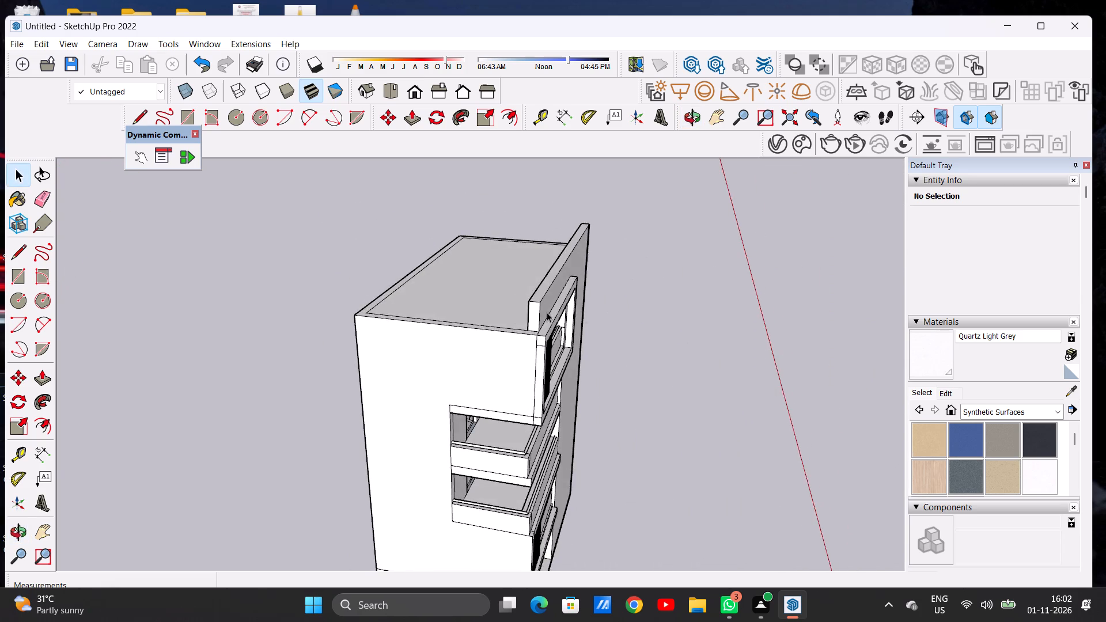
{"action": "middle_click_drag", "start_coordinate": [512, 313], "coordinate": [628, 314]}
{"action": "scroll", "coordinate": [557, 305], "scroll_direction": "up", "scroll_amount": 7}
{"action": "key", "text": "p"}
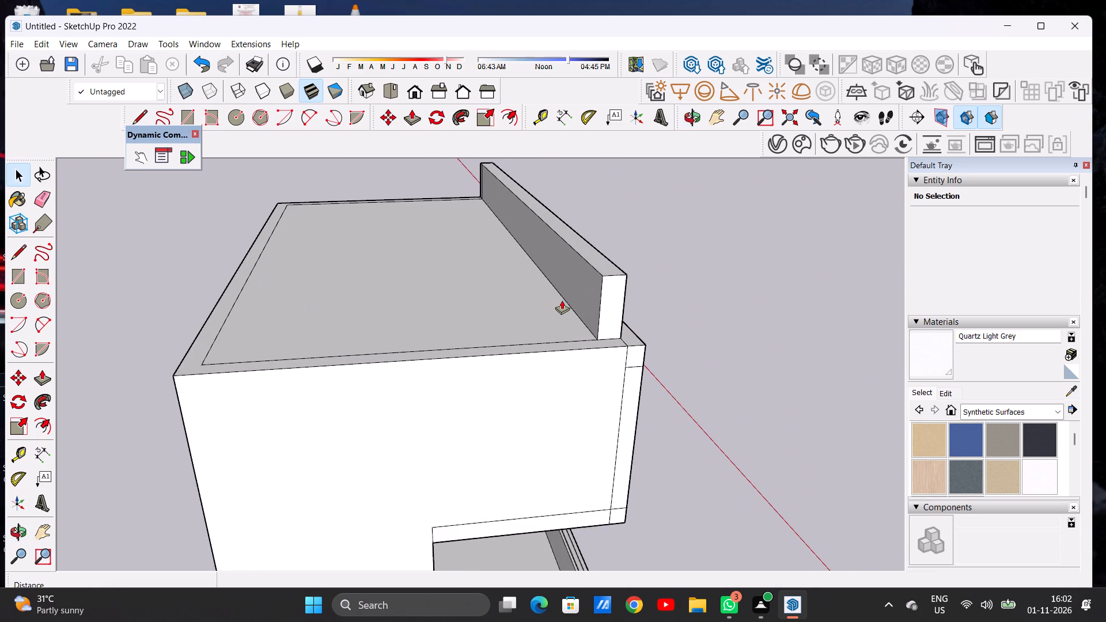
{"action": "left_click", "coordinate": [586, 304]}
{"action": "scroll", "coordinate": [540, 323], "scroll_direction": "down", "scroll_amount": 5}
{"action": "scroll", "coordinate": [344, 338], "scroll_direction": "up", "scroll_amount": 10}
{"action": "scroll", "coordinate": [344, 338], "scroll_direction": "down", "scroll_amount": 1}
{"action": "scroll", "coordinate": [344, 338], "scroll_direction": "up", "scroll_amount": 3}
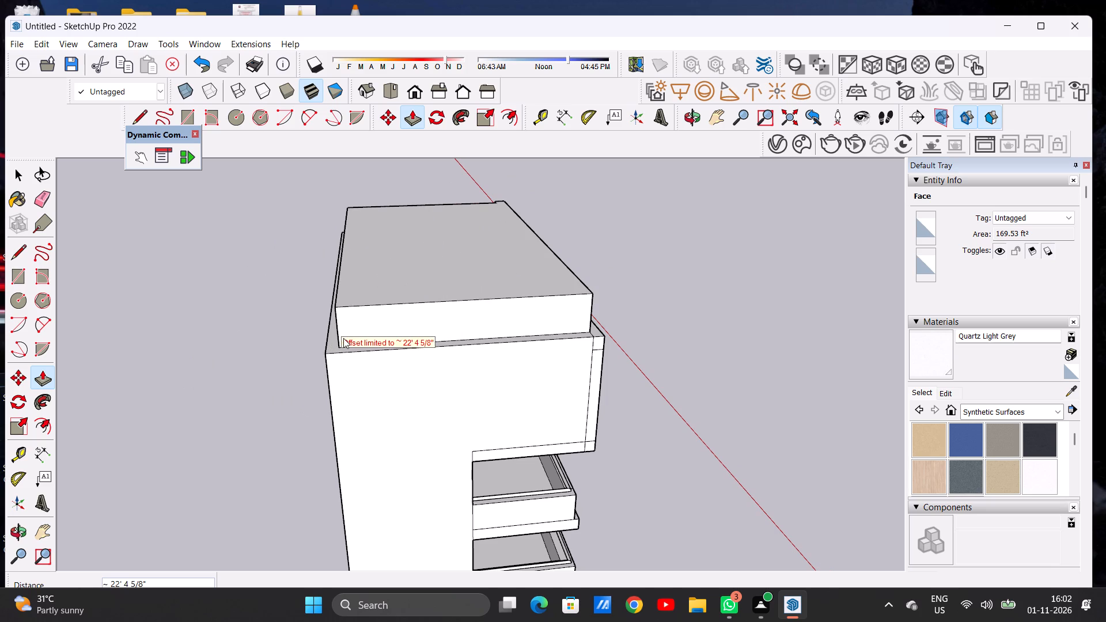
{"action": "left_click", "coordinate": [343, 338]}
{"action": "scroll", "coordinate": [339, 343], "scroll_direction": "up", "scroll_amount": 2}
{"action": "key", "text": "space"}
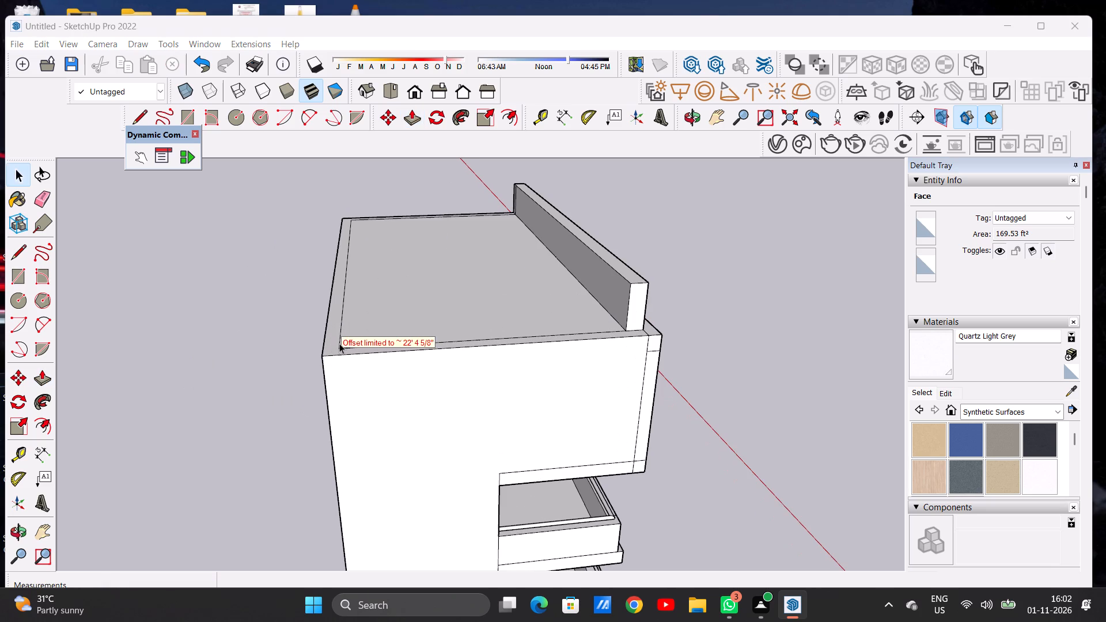
Push/Pull the parapet's inner face back about 22' 4" across the roof, up to the opposite inner edge line.
{"action": "key", "text": "p"}
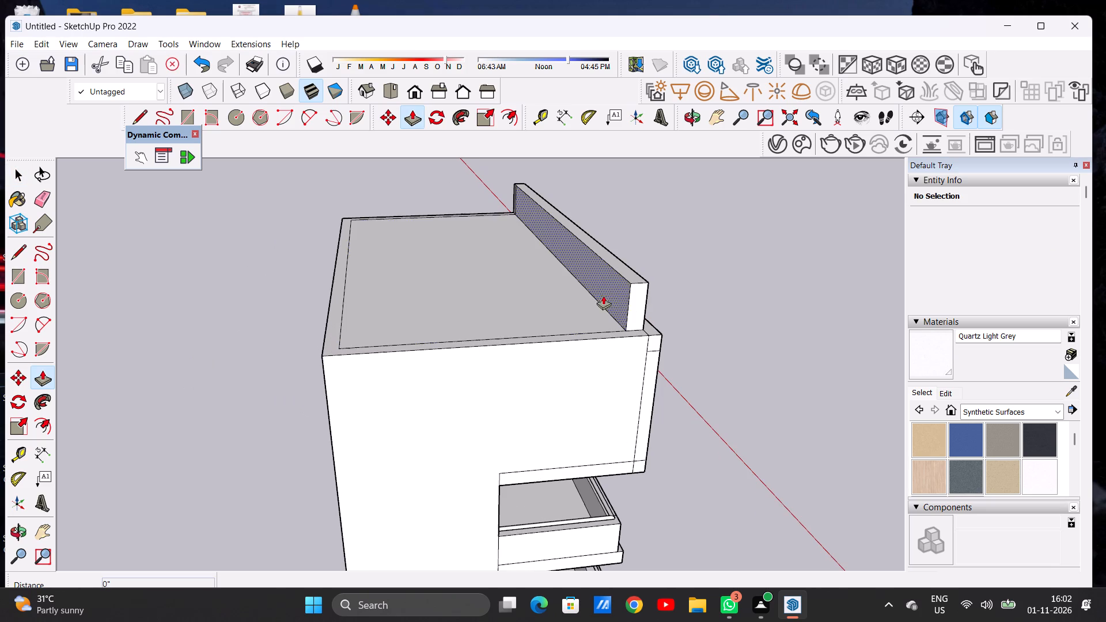
{"action": "left_click", "coordinate": [622, 289]}
{"action": "scroll", "coordinate": [304, 335], "scroll_direction": "up", "scroll_amount": 4}
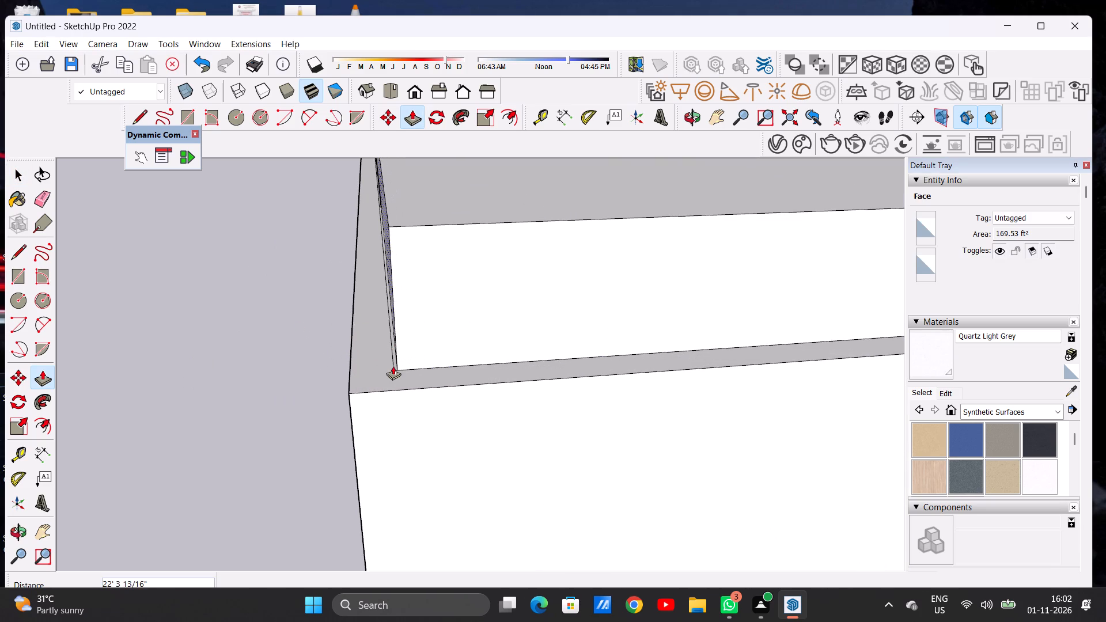
{"action": "left_click", "coordinate": [393, 366]}
{"action": "key", "text": "space"}
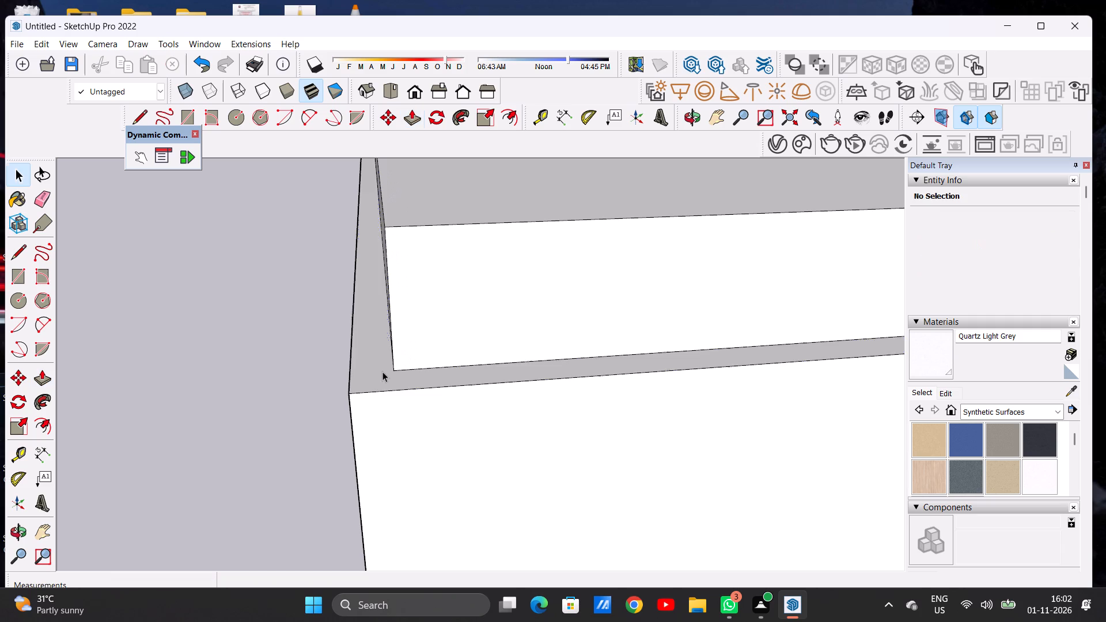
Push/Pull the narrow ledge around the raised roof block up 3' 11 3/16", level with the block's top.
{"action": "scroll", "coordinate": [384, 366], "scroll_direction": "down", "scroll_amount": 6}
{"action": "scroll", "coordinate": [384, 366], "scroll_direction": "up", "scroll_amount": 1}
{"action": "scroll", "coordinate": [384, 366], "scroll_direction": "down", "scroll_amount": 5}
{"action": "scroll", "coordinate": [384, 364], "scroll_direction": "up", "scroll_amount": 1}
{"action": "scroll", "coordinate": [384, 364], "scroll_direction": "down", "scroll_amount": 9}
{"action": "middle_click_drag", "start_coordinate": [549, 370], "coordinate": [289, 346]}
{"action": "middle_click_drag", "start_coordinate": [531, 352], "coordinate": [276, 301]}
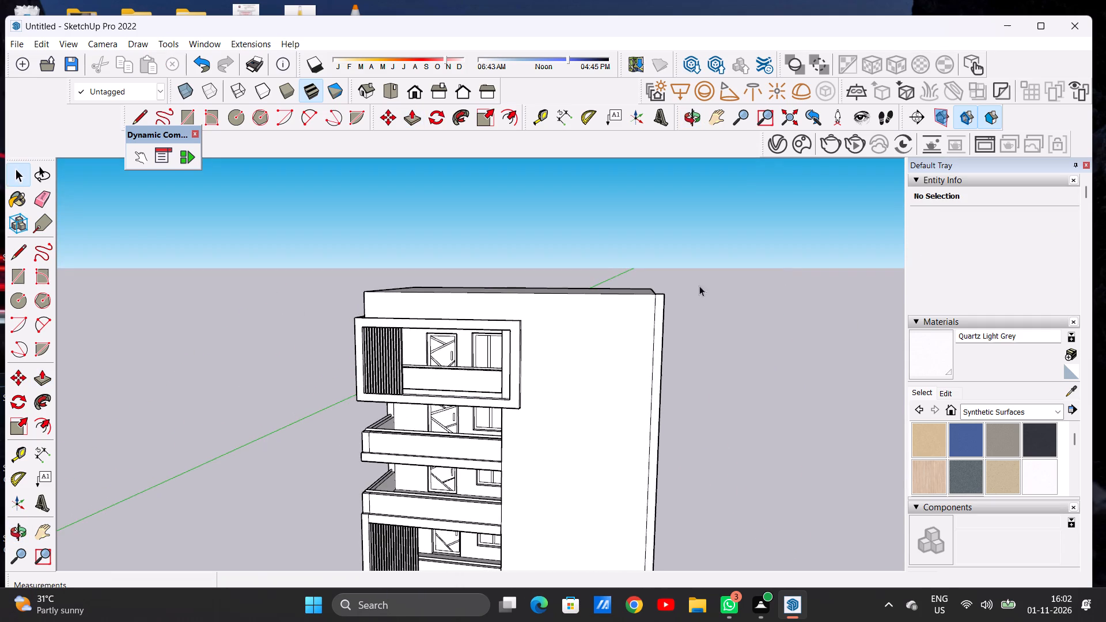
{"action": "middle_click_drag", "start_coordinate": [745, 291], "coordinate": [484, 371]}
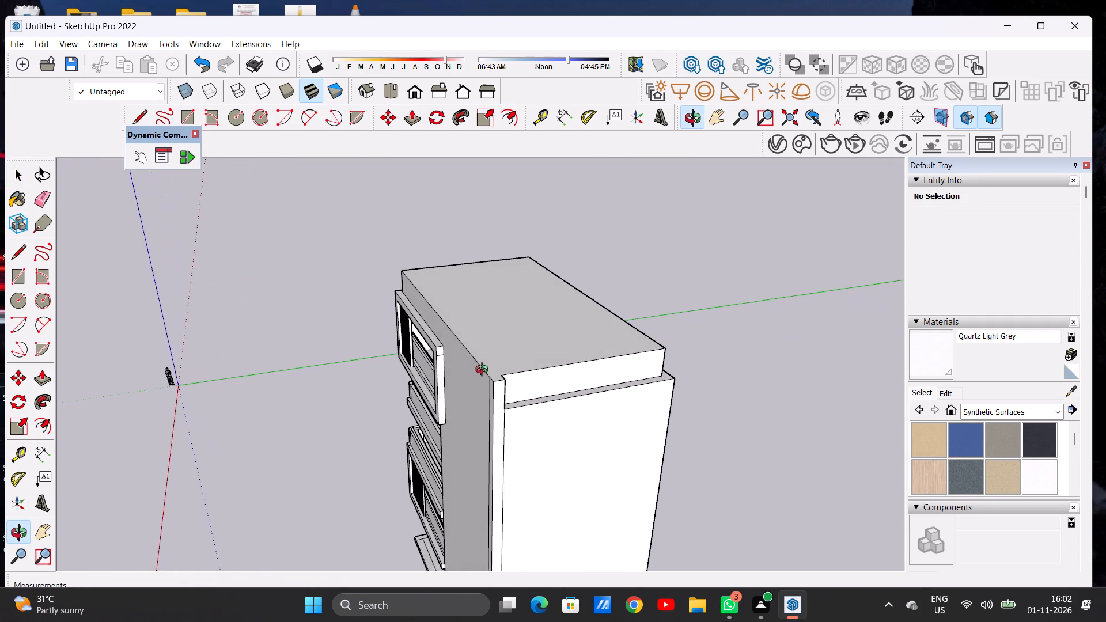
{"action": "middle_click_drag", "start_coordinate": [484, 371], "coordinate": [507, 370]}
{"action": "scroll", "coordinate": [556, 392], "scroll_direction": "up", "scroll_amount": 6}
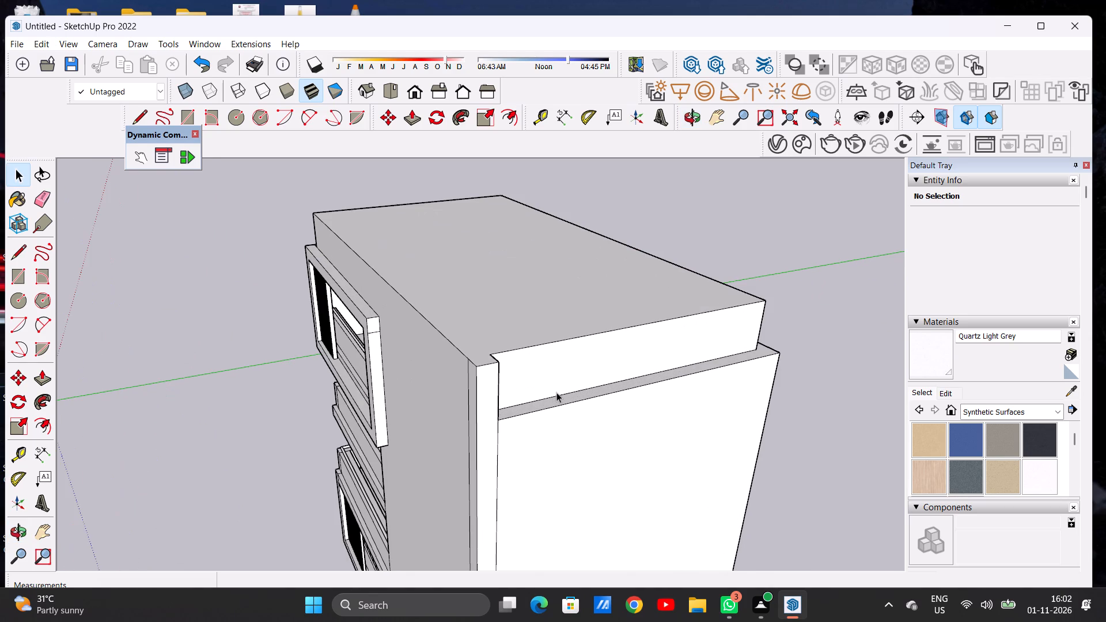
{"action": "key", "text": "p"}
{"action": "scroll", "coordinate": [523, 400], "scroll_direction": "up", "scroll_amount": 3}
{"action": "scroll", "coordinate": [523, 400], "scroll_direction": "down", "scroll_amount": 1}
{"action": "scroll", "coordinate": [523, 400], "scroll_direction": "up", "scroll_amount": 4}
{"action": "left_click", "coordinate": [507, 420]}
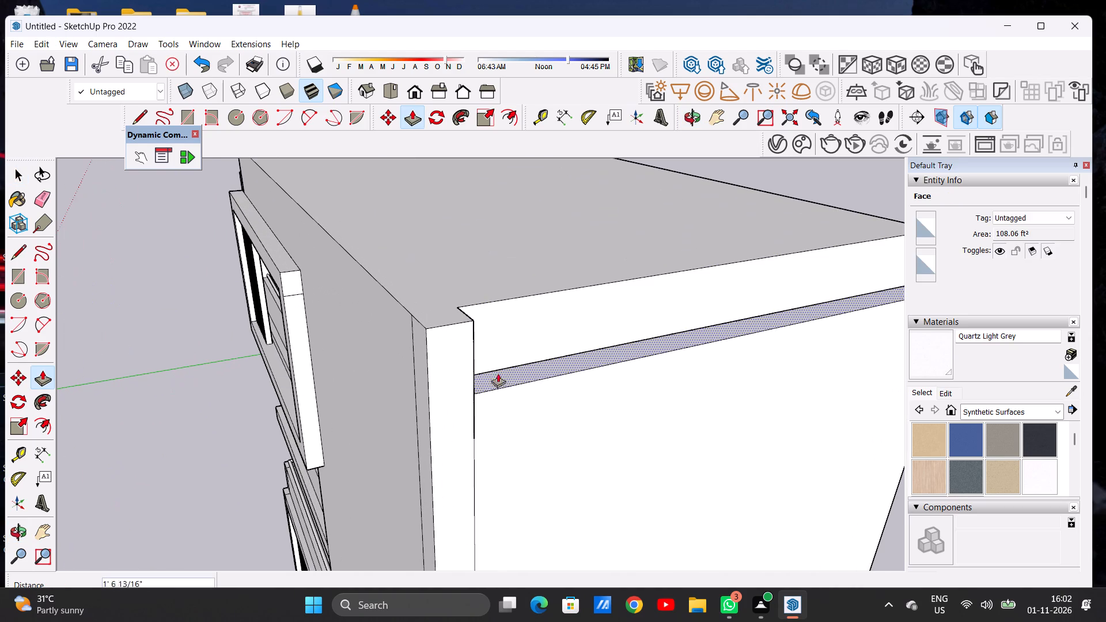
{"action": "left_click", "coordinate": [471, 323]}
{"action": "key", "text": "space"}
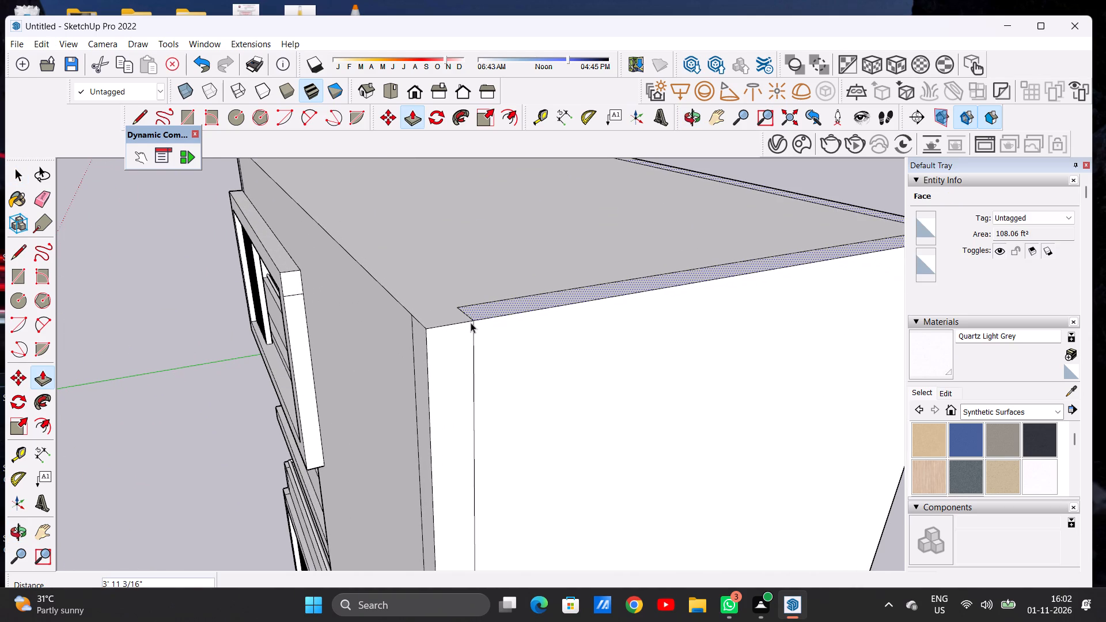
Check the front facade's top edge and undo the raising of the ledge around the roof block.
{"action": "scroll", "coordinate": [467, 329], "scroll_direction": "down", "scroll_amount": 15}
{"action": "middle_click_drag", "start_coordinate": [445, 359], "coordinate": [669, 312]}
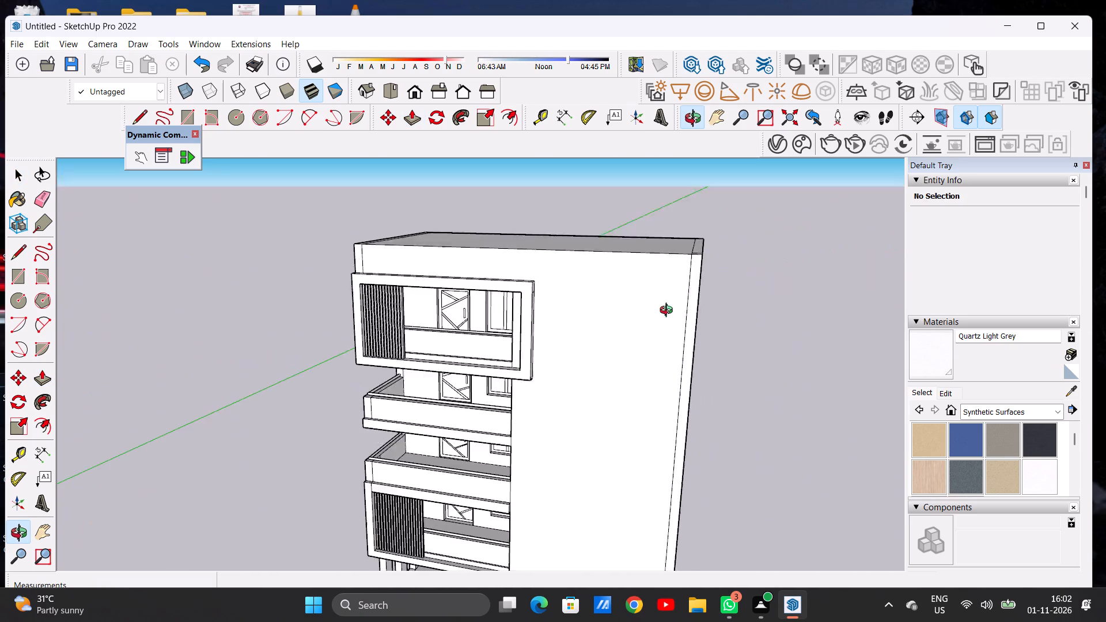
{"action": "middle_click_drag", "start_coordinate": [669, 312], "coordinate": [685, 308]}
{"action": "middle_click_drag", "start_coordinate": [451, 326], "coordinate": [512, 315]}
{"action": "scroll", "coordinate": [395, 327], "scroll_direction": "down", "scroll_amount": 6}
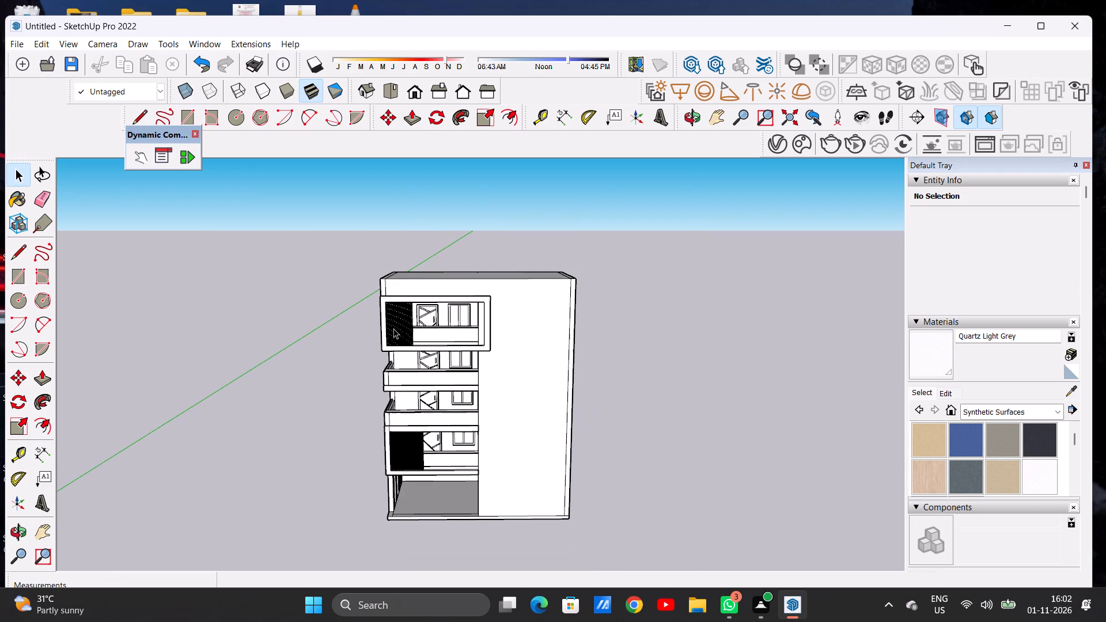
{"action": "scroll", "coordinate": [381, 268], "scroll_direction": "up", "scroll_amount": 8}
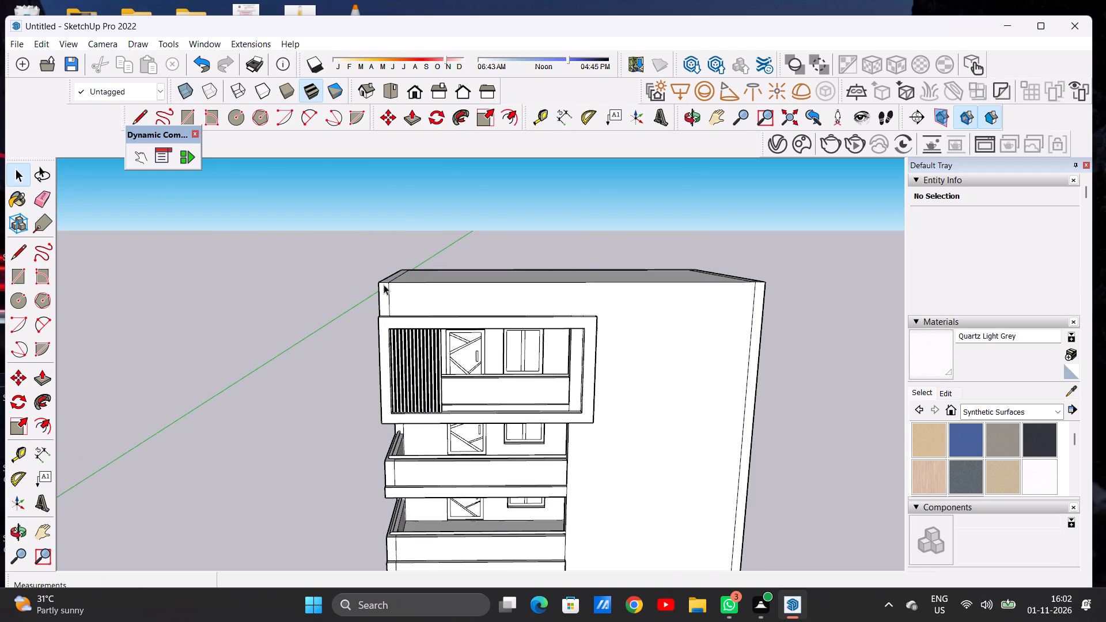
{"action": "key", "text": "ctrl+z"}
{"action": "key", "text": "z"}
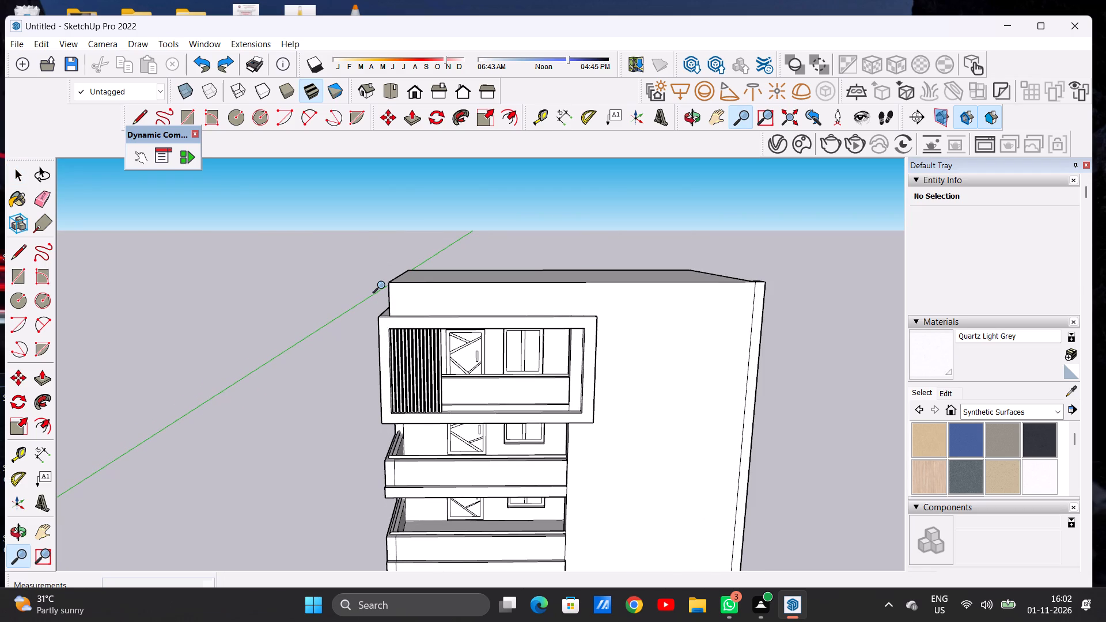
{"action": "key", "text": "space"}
Draw a horizontal line about 38' 3" long on the facade above the balcony frame, from the parapet's balcony-side edge.
{"action": "scroll", "coordinate": [384, 295], "scroll_direction": "down", "scroll_amount": 8}
{"action": "middle_click_drag", "start_coordinate": [416, 293], "coordinate": [435, 276]}
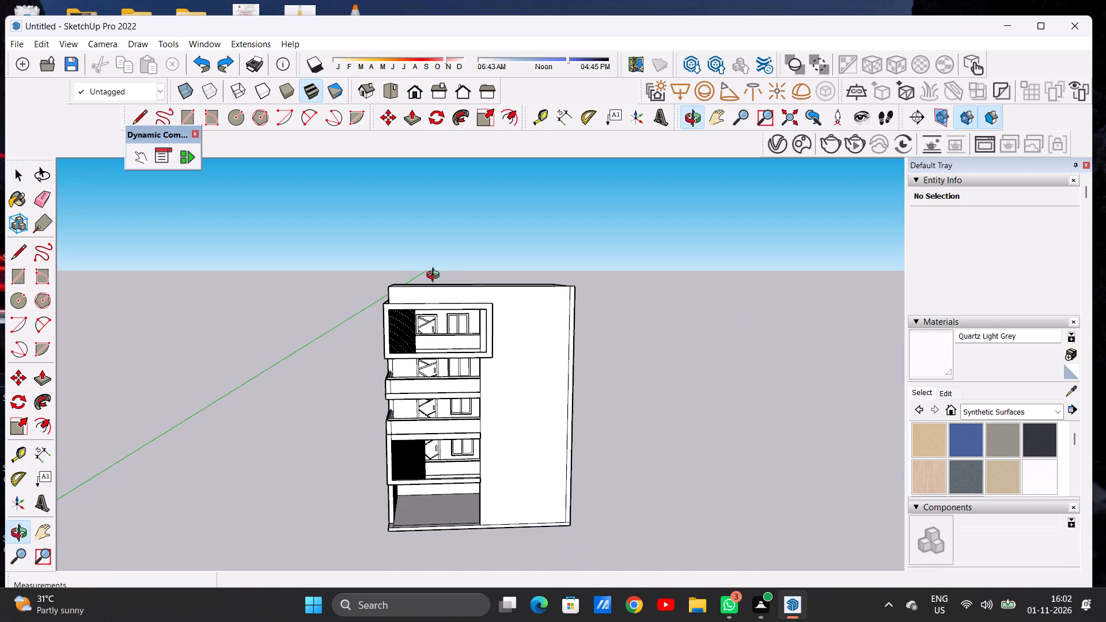
{"action": "middle_click_drag", "start_coordinate": [435, 276], "coordinate": [418, 282]}
{"action": "scroll", "coordinate": [437, 295], "scroll_direction": "up", "scroll_amount": 6}
{"action": "middle_click_drag", "start_coordinate": [495, 297], "coordinate": [480, 296]}
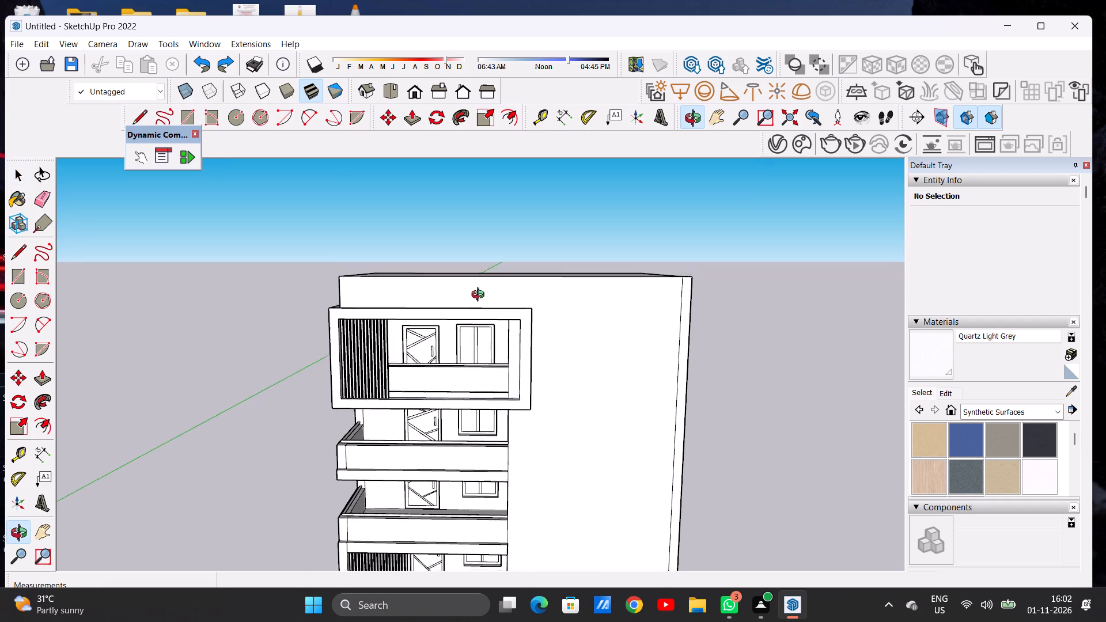
{"action": "middle_click_drag", "start_coordinate": [480, 296], "coordinate": [478, 292]}
{"action": "scroll", "coordinate": [397, 279], "scroll_direction": "down", "scroll_amount": 6}
{"action": "scroll", "coordinate": [488, 303], "scroll_direction": "up", "scroll_amount": 5}
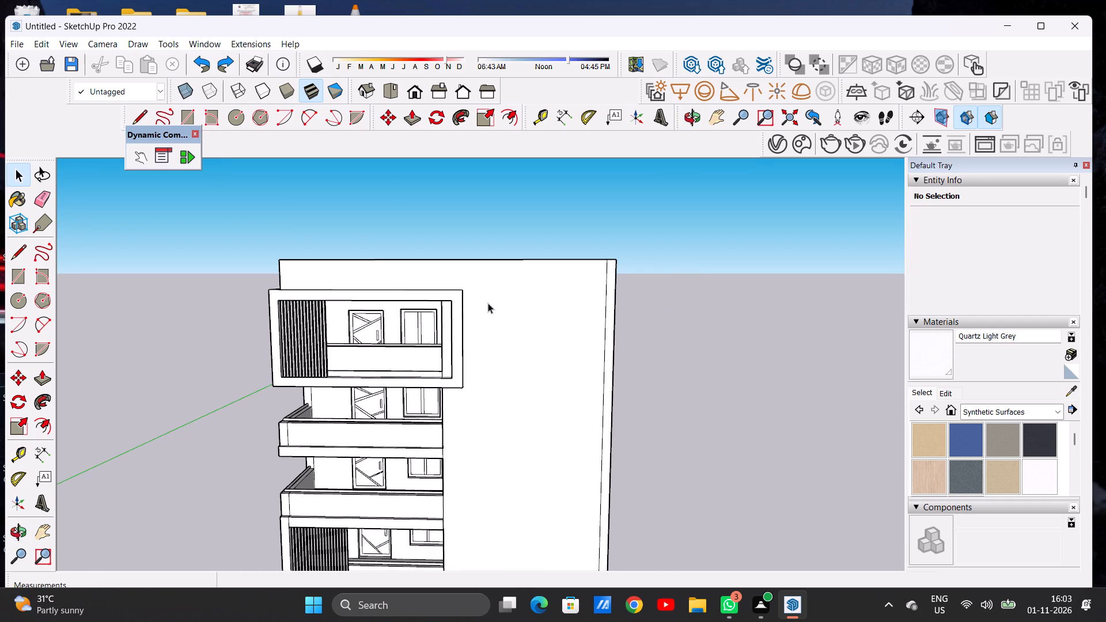
{"action": "key", "text": "l"}
{"action": "scroll", "coordinate": [302, 274], "scroll_direction": "up", "scroll_amount": 2}
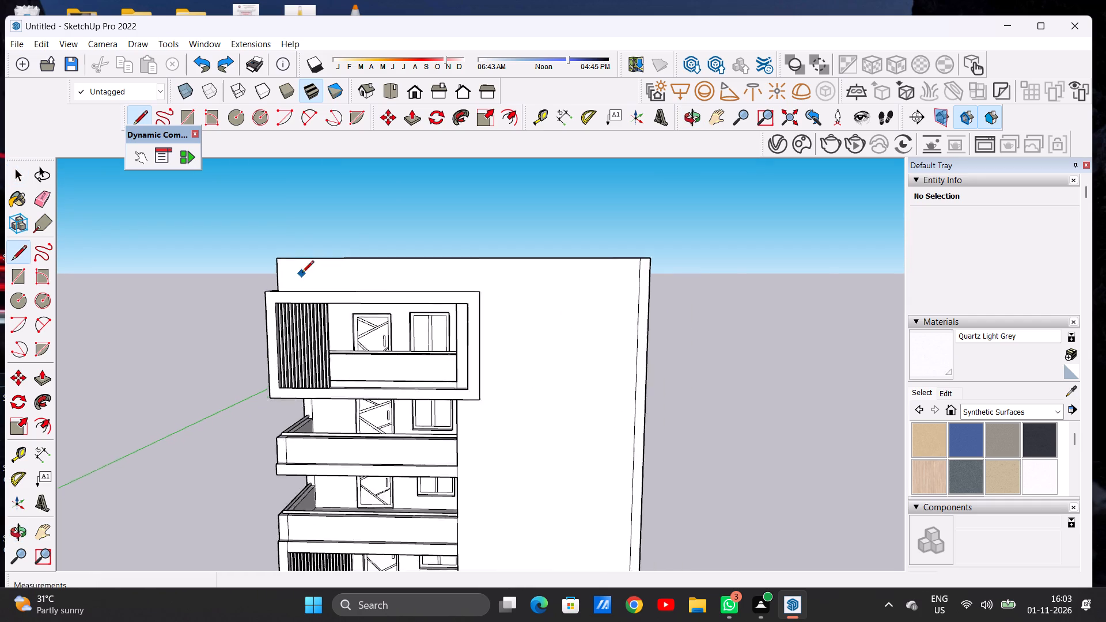
{"action": "scroll", "coordinate": [302, 274], "scroll_direction": "up", "scroll_amount": 3}
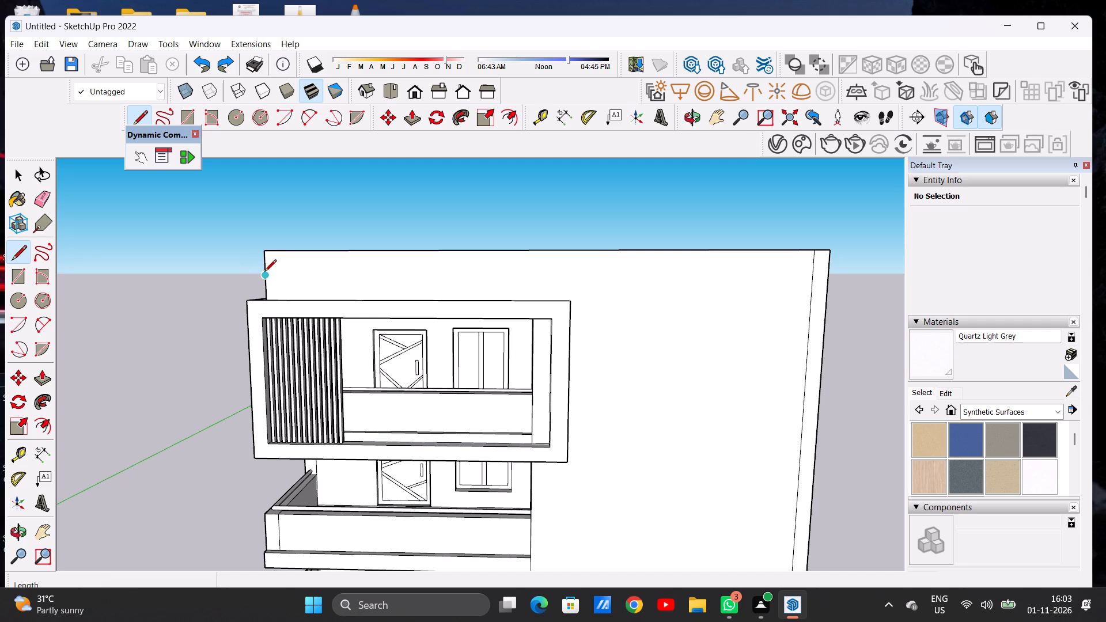
{"action": "left_click", "coordinate": [264, 272]}
{"action": "scroll", "coordinate": [380, 275], "scroll_direction": "down", "scroll_amount": 7}
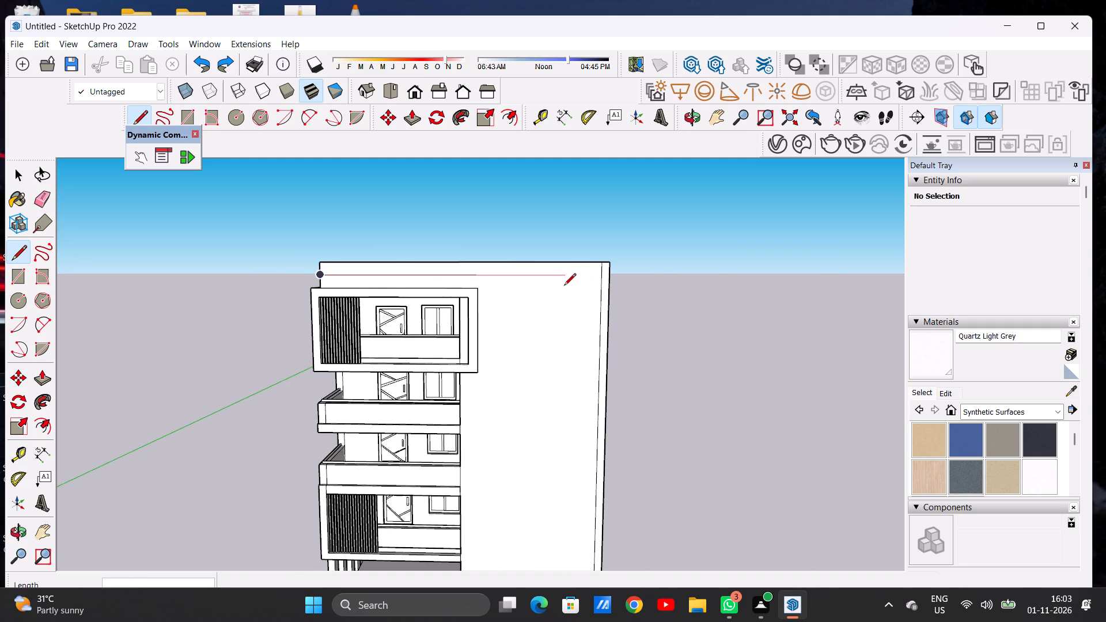
{"action": "scroll", "coordinate": [564, 286], "scroll_direction": "up", "scroll_amount": 1}
{"action": "scroll", "coordinate": [548, 267], "scroll_direction": "down", "scroll_amount": 5}
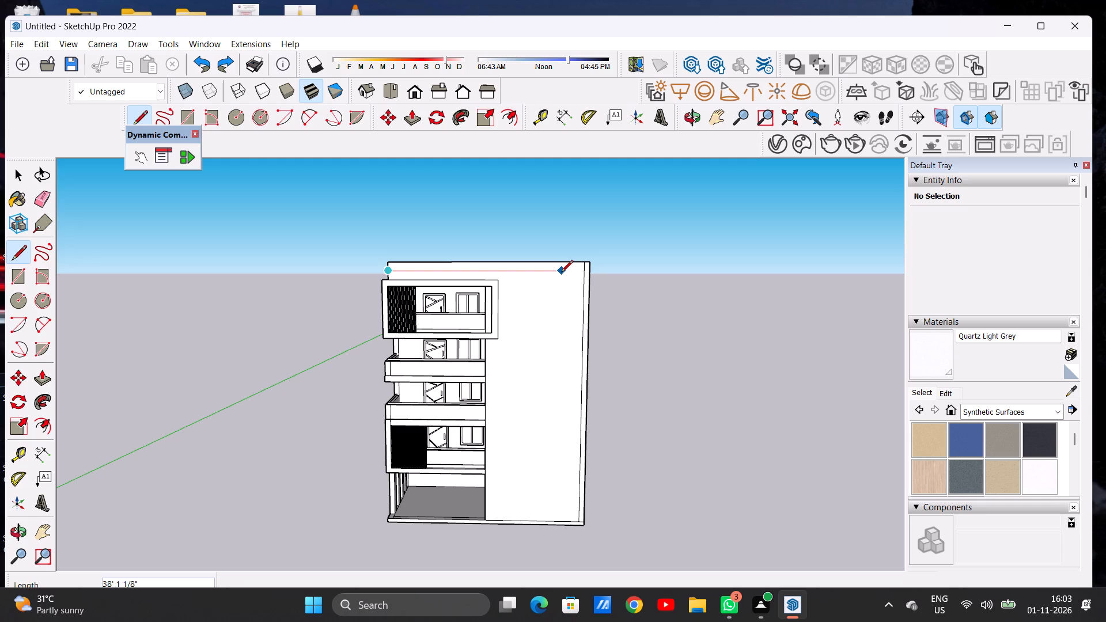
{"action": "scroll", "coordinate": [561, 273], "scroll_direction": "up", "scroll_amount": 4}
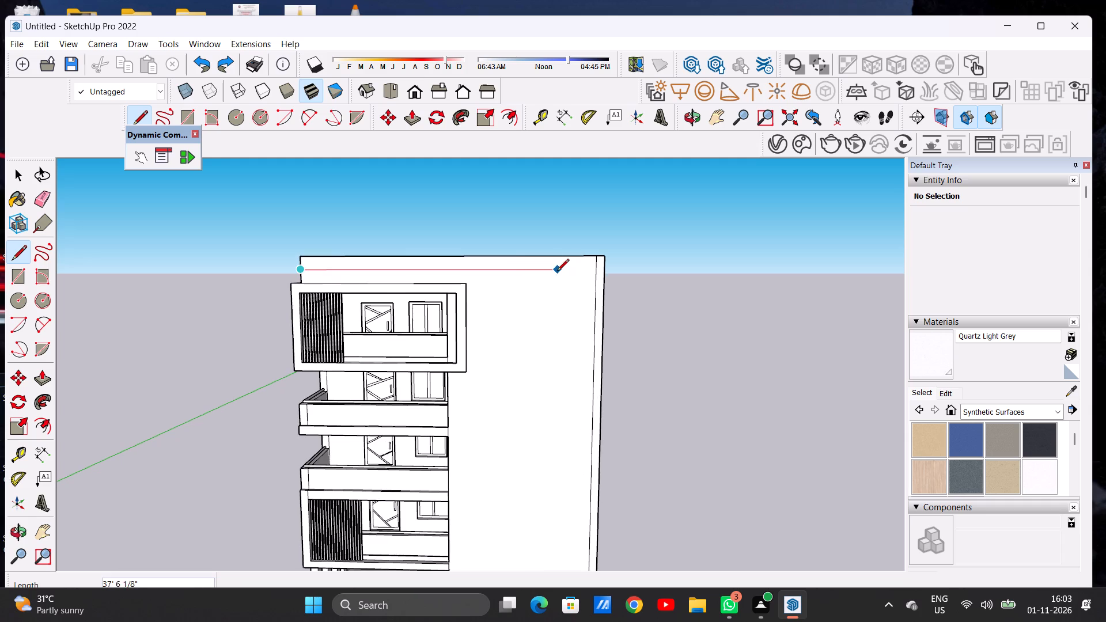
{"action": "scroll", "coordinate": [557, 272], "scroll_direction": "down", "scroll_amount": 7}
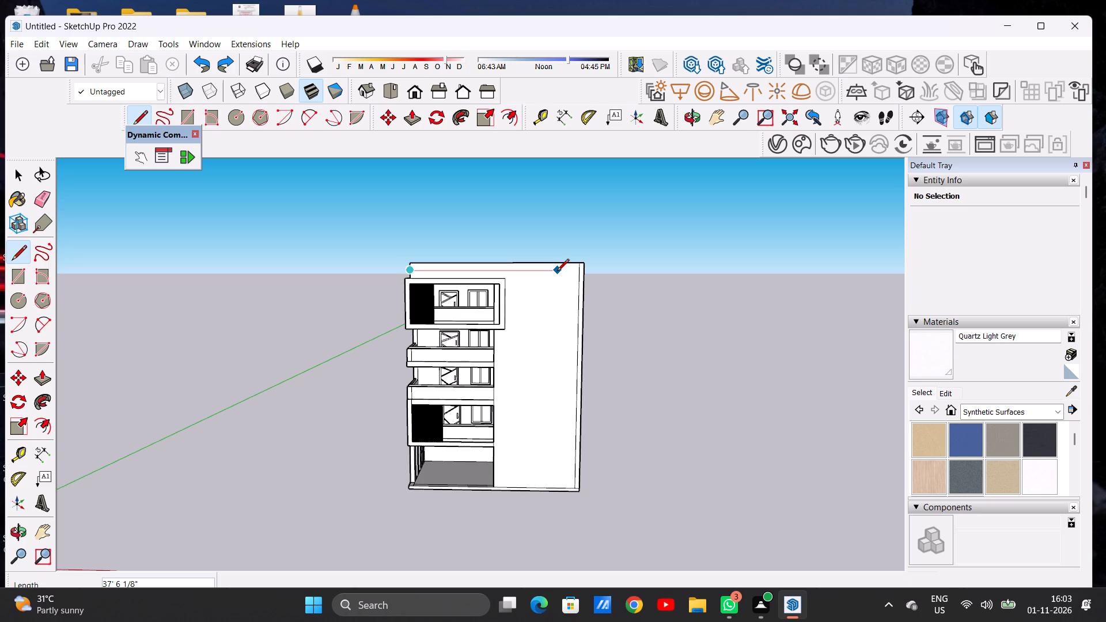
{"action": "scroll", "coordinate": [557, 272], "scroll_direction": "up", "scroll_amount": 7}
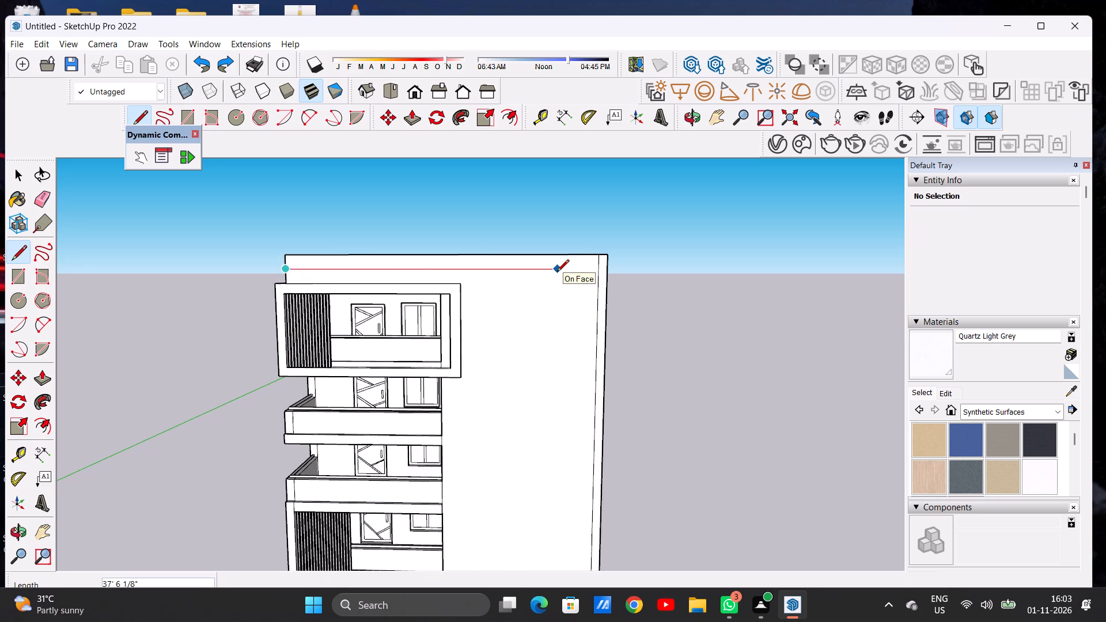
{"action": "scroll", "coordinate": [550, 271], "scroll_direction": "down", "scroll_amount": 5}
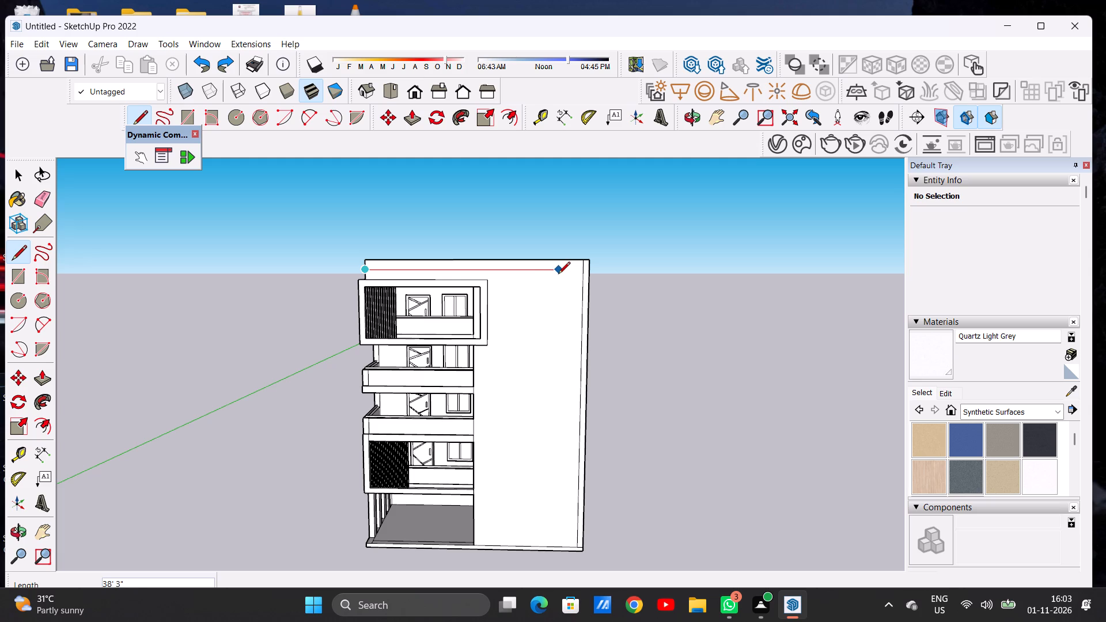
{"action": "left_click", "coordinate": [558, 275]}
Draw a vertical line about 25' long down the plain wall from the end of the horizontal line.
{"action": "scroll", "coordinate": [566, 435], "scroll_direction": "up", "scroll_amount": 3}
{"action": "scroll", "coordinate": [566, 435], "scroll_direction": "down", "scroll_amount": 1}
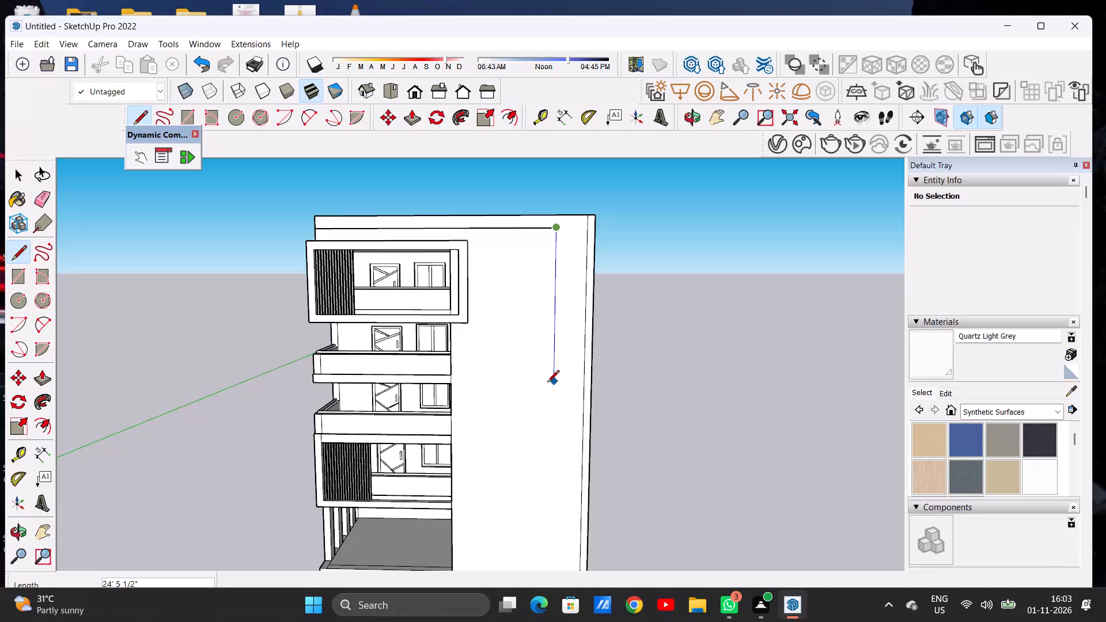
{"action": "left_click", "coordinate": [548, 388]}
{"action": "key", "text": "space"}
Draw a horizontal line about 16' 8" long from the bottom corner of the slab of the balcony below the framed one to the vertical wall line.
{"action": "type", "text": "L"}
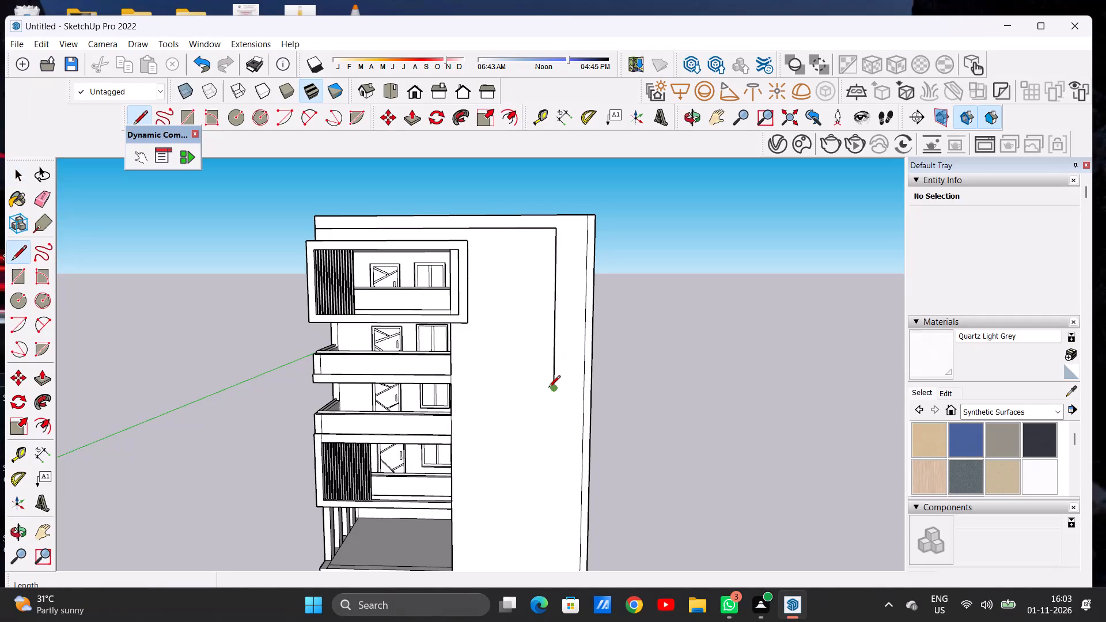
{"action": "scroll", "coordinate": [547, 351], "scroll_direction": "down", "scroll_amount": 3}
{"action": "scroll", "coordinate": [454, 383], "scroll_direction": "up", "scroll_amount": 2}
{"action": "scroll", "coordinate": [457, 382], "scroll_direction": "down", "scroll_amount": 1}
{"action": "scroll", "coordinate": [459, 382], "scroll_direction": "up", "scroll_amount": 9}
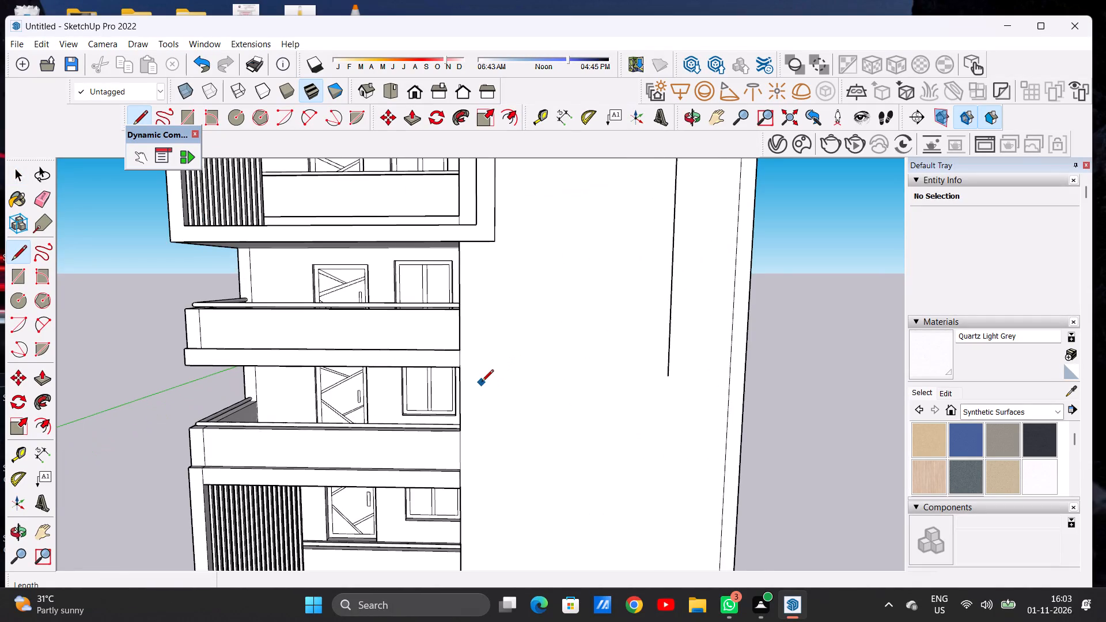
{"action": "scroll", "coordinate": [482, 382], "scroll_direction": "up", "scroll_amount": 1}
{"action": "scroll", "coordinate": [436, 368], "scroll_direction": "down", "scroll_amount": 11}
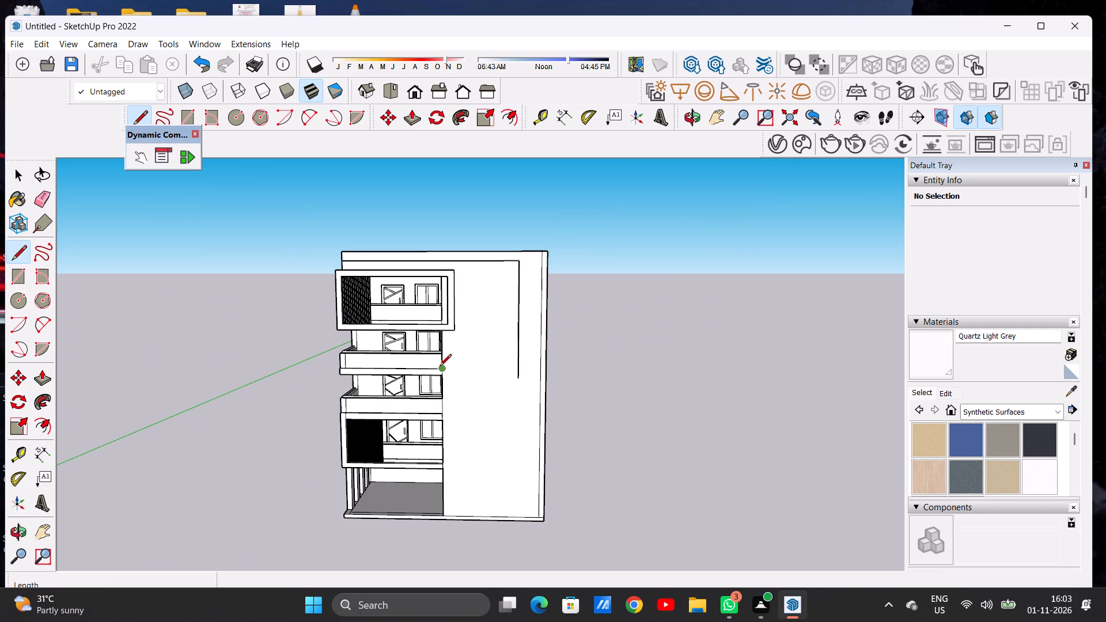
{"action": "scroll", "coordinate": [448, 375], "scroll_direction": "up", "scroll_amount": 5}
{"action": "scroll", "coordinate": [448, 376], "scroll_direction": "down", "scroll_amount": 1}
{"action": "scroll", "coordinate": [448, 376], "scroll_direction": "up", "scroll_amount": 3}
{"action": "scroll", "coordinate": [446, 367], "scroll_direction": "down", "scroll_amount": 1}
{"action": "scroll", "coordinate": [446, 367], "scroll_direction": "up", "scroll_amount": 2}
{"action": "scroll", "coordinate": [446, 367], "scroll_direction": "down", "scroll_amount": 1}
{"action": "scroll", "coordinate": [446, 367], "scroll_direction": "up", "scroll_amount": 6}
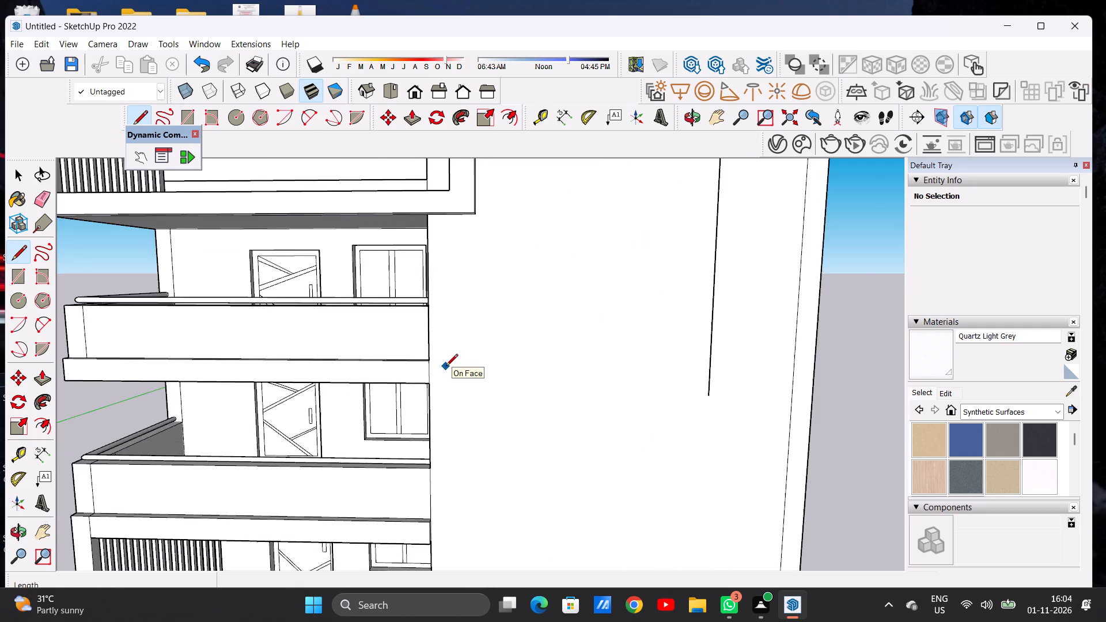
{"action": "left_click", "coordinate": [427, 380]}
{"action": "scroll", "coordinate": [527, 383], "scroll_direction": "down", "scroll_amount": 6}
{"action": "scroll", "coordinate": [644, 380], "scroll_direction": "up", "scroll_amount": 3}
{"action": "scroll", "coordinate": [644, 380], "scroll_direction": "down", "scroll_amount": 1}
{"action": "scroll", "coordinate": [644, 380], "scroll_direction": "up", "scroll_amount": 11}
{"action": "left_click", "coordinate": [647, 400]}
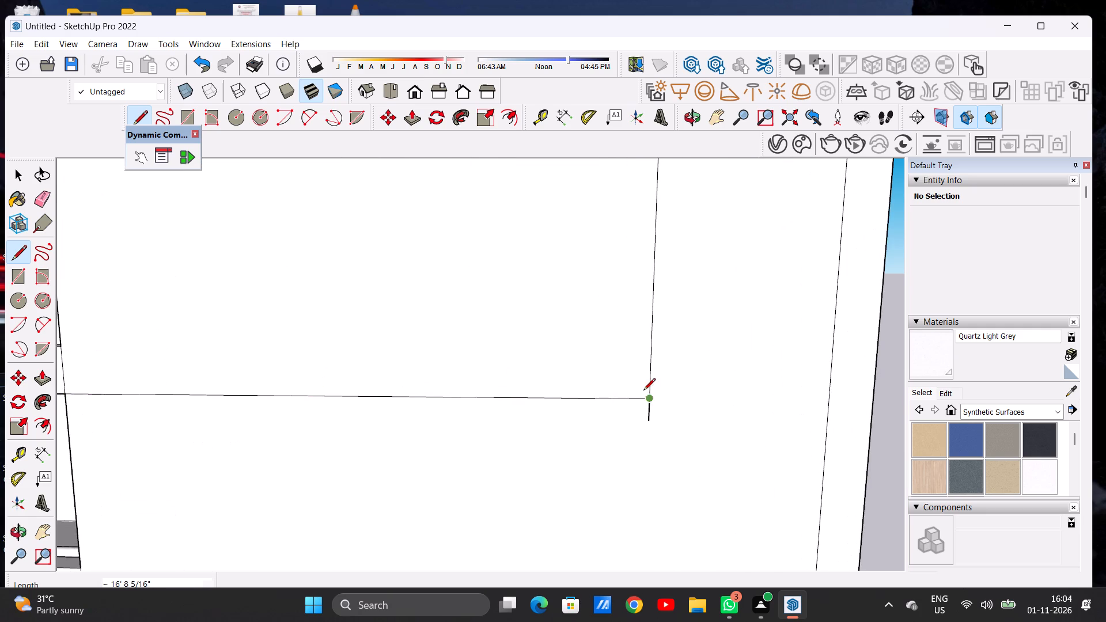
Draw a parallel horizontal line from the top corner of the same balcony slab across the plain wall to the vertical line.
{"action": "scroll", "coordinate": [643, 391], "scroll_direction": "down", "scroll_amount": 6}
{"action": "left_click", "coordinate": [309, 367]}
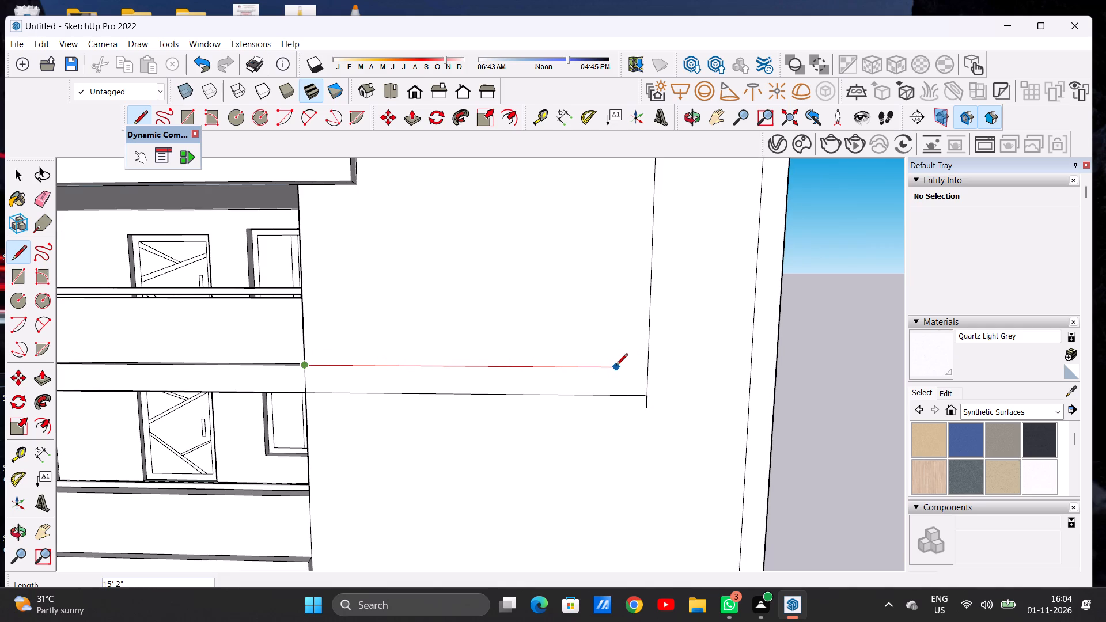
{"action": "left_click", "coordinate": [643, 366]}
{"action": "key", "text": "space"}
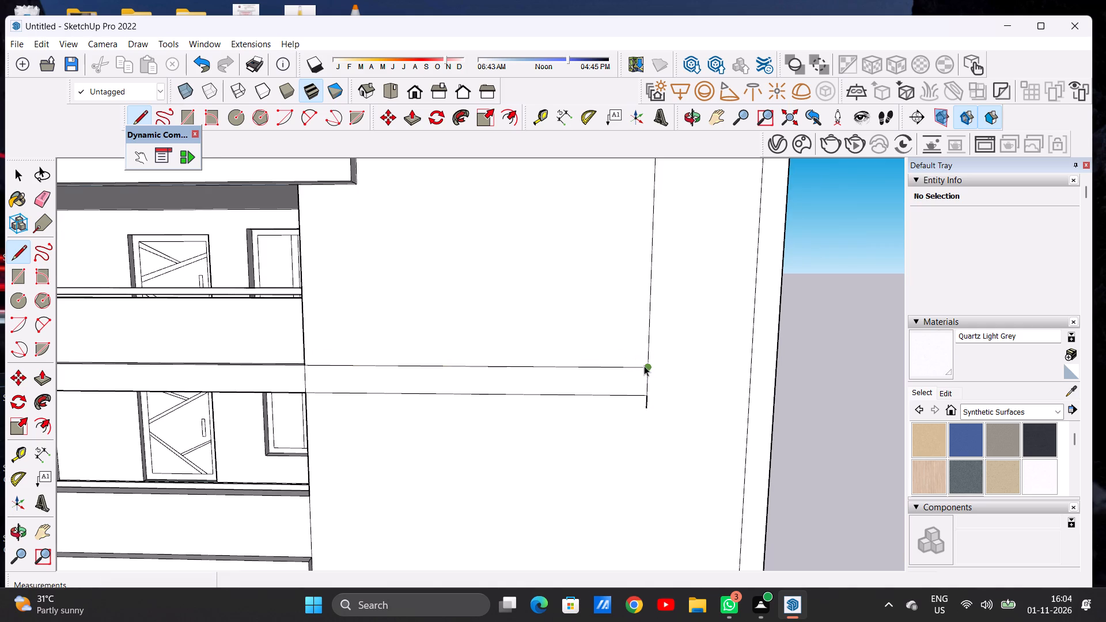
Erase the short stub of the vertical line that overhangs below the lower horizontal line.
{"action": "type", "text": "E"}
{"action": "scroll", "coordinate": [632, 397], "scroll_direction": "up", "scroll_amount": 7}
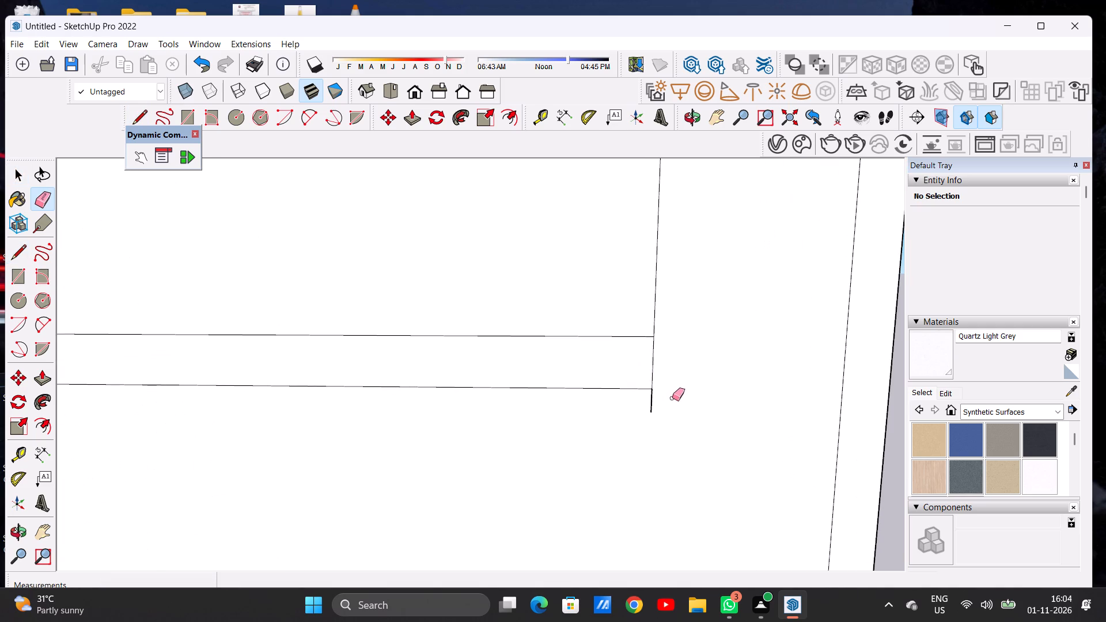
{"action": "left_click_drag", "start_coordinate": [662, 397], "coordinate": [634, 404]}
{"action": "scroll", "coordinate": [615, 421], "scroll_direction": "down", "scroll_amount": 15}
{"action": "scroll", "coordinate": [499, 410], "scroll_direction": "up", "scroll_amount": 2}
{"action": "scroll", "coordinate": [499, 410], "scroll_direction": "down", "scroll_amount": 7}
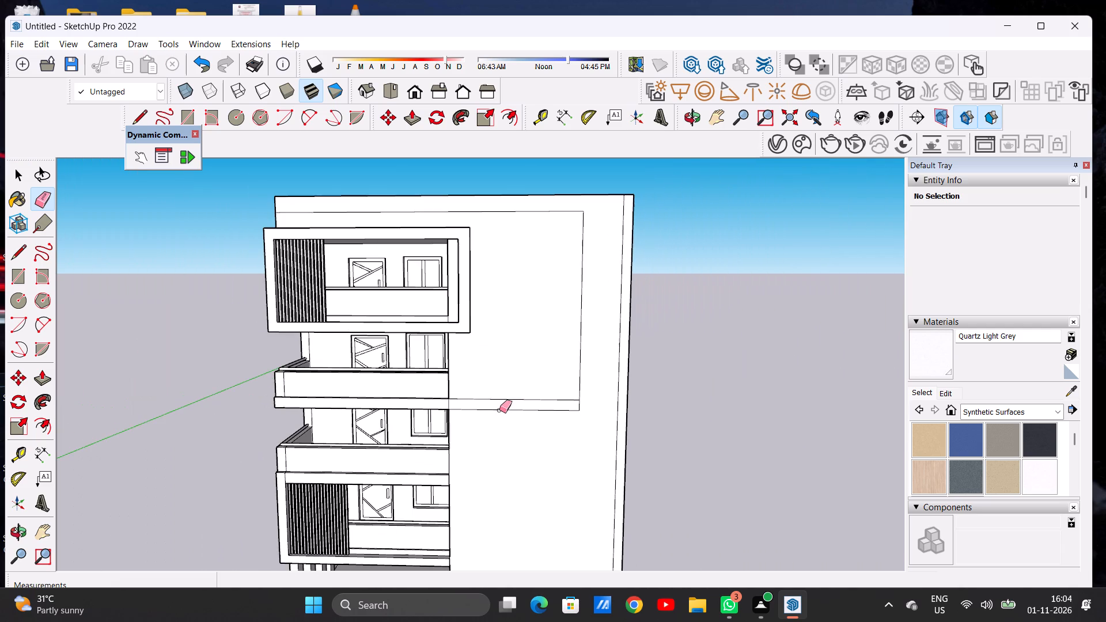
{"action": "scroll", "coordinate": [499, 410], "scroll_direction": "down", "scroll_amount": 1}
{"action": "key", "text": "space"}
Extend the outline's outer vertical line up about 1' 11 5/8" from its upper corner to the facade's top edge.
{"action": "type", "text": "L"}
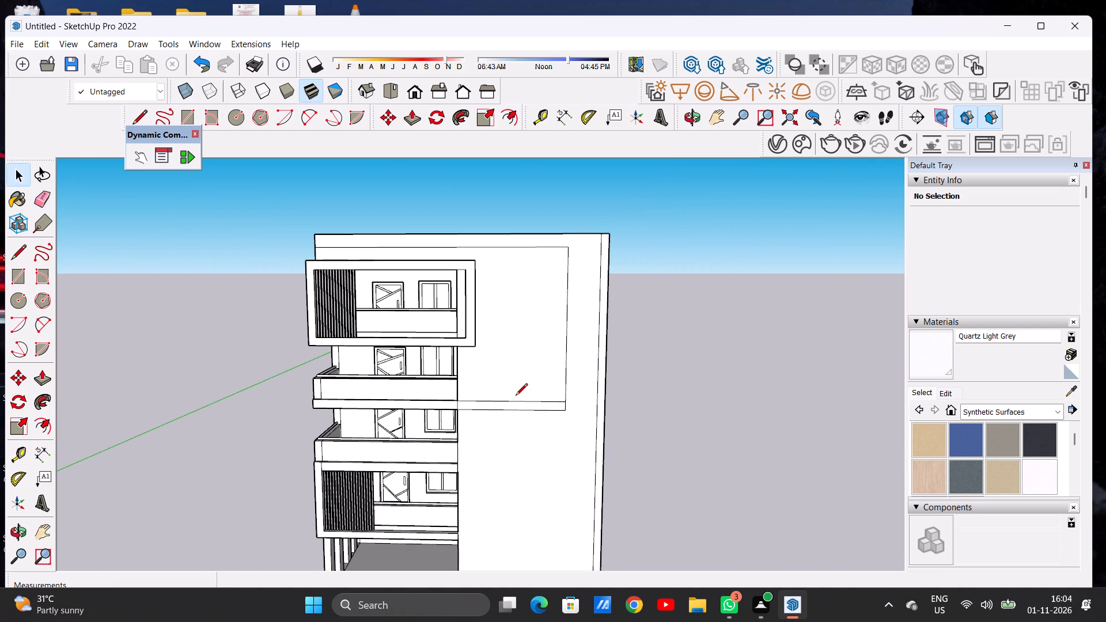
{"action": "scroll", "coordinate": [546, 268], "scroll_direction": "up", "scroll_amount": 3}
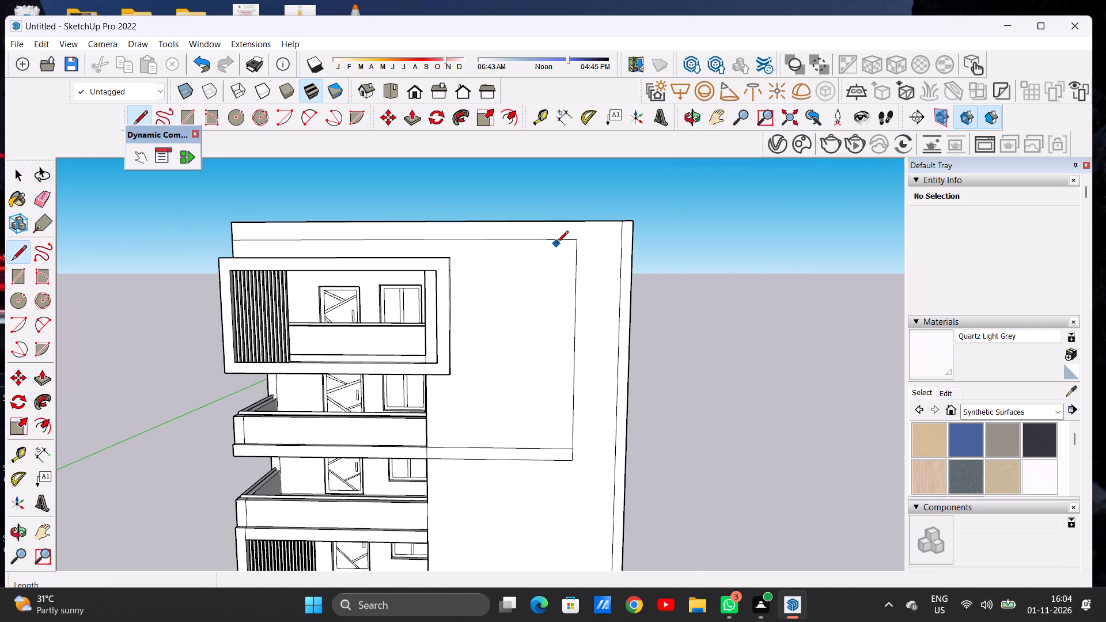
{"action": "scroll", "coordinate": [532, 227], "scroll_direction": "down", "scroll_amount": 7}
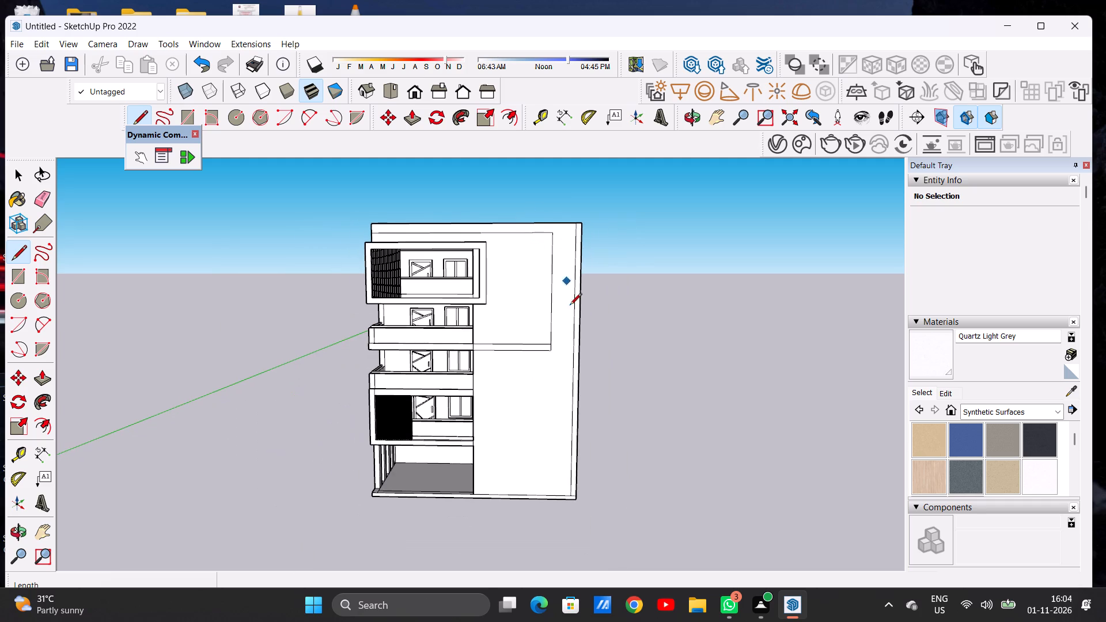
{"action": "scroll", "coordinate": [461, 245], "scroll_direction": "down", "scroll_amount": 4}
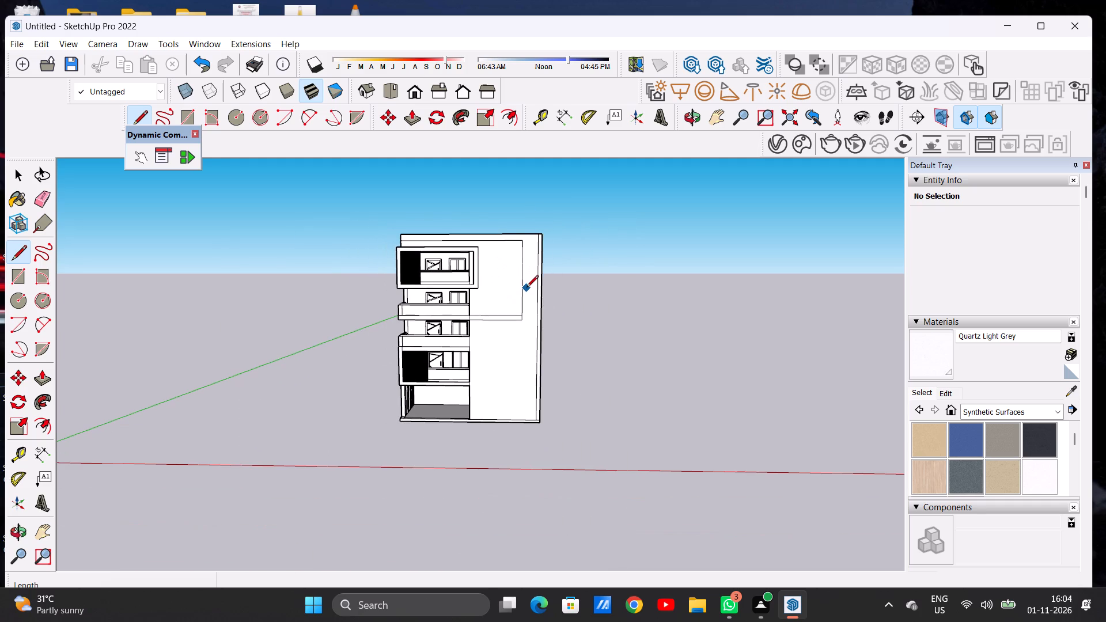
{"action": "scroll", "coordinate": [533, 295], "scroll_direction": "up", "scroll_amount": 11}
{"action": "scroll", "coordinate": [491, 276], "scroll_direction": "down", "scroll_amount": 6}
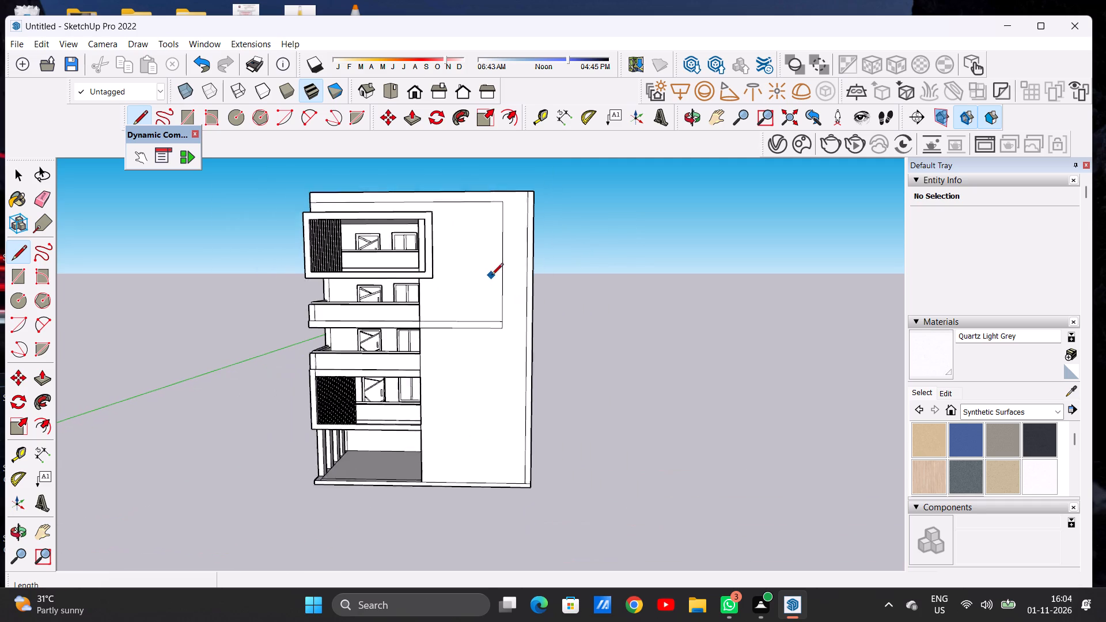
{"action": "scroll", "coordinate": [487, 203], "scroll_direction": "up", "scroll_amount": 6}
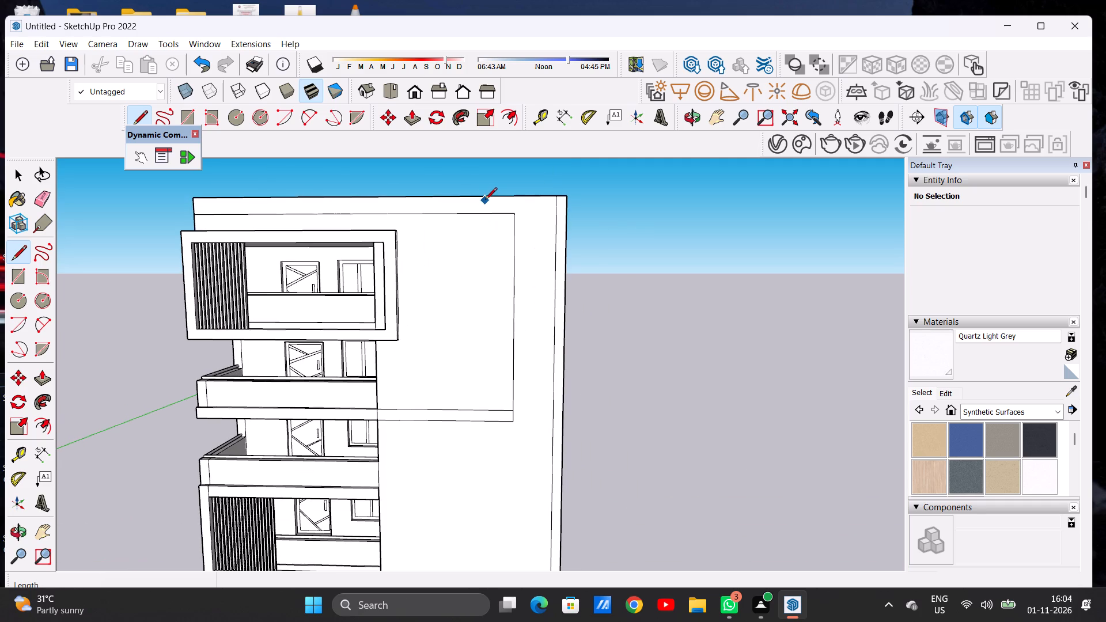
{"action": "scroll", "coordinate": [498, 204], "scroll_direction": "up", "scroll_amount": 4}
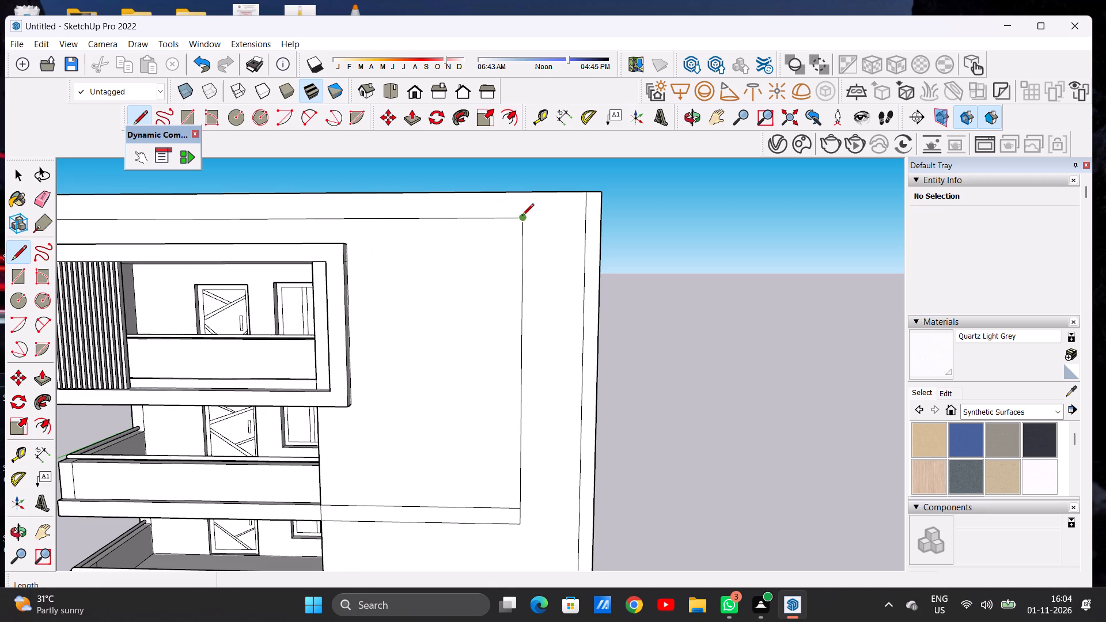
{"action": "left_click", "coordinate": [522, 217]}
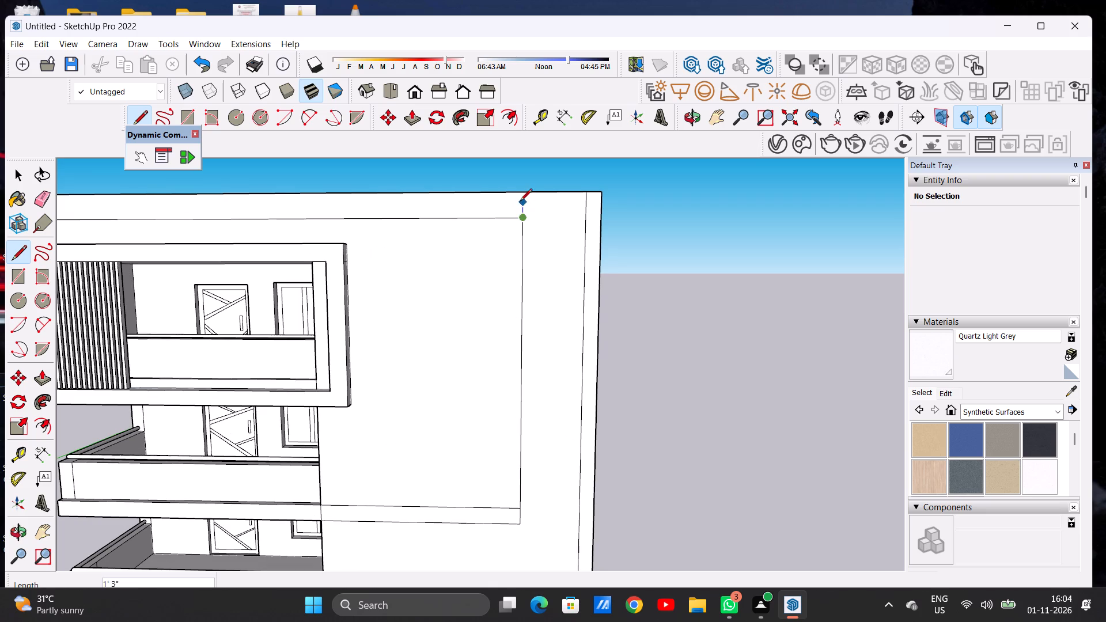
{"action": "left_click", "coordinate": [520, 194]}
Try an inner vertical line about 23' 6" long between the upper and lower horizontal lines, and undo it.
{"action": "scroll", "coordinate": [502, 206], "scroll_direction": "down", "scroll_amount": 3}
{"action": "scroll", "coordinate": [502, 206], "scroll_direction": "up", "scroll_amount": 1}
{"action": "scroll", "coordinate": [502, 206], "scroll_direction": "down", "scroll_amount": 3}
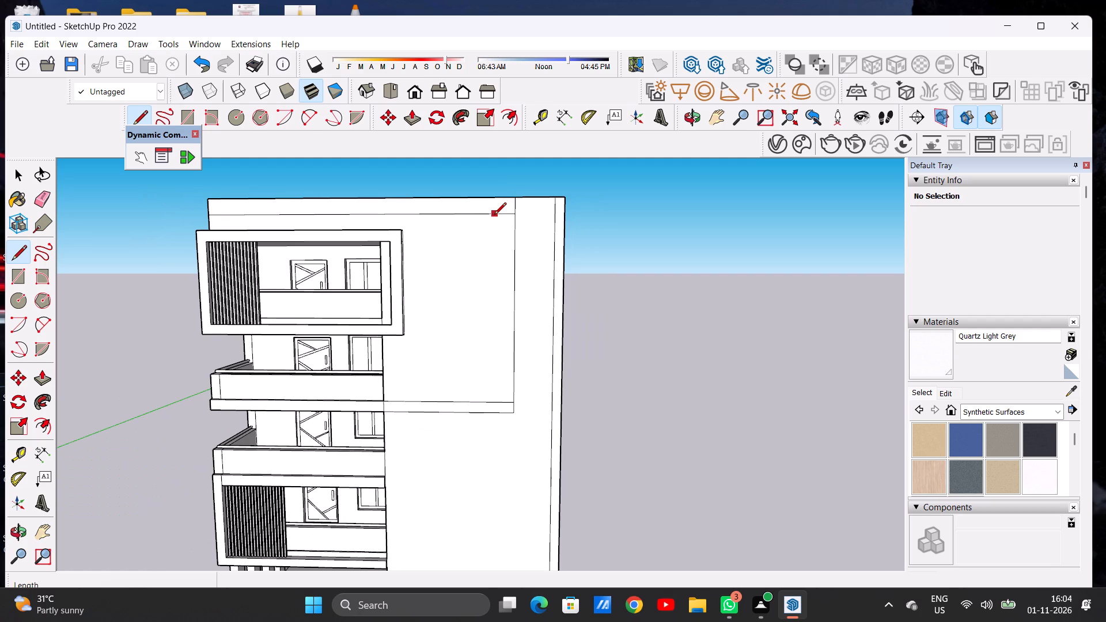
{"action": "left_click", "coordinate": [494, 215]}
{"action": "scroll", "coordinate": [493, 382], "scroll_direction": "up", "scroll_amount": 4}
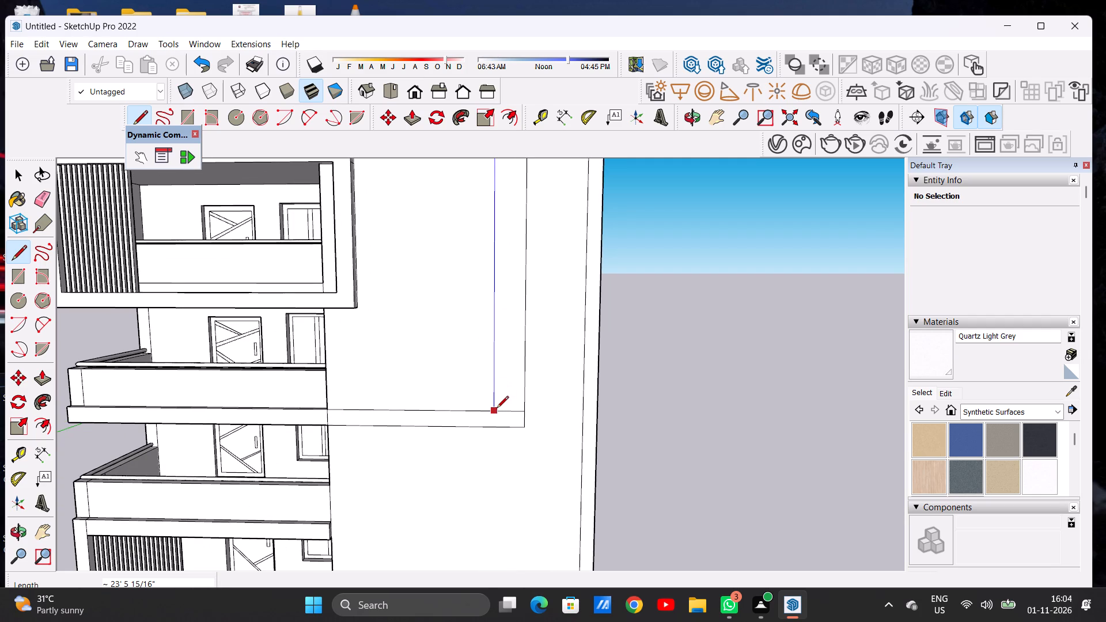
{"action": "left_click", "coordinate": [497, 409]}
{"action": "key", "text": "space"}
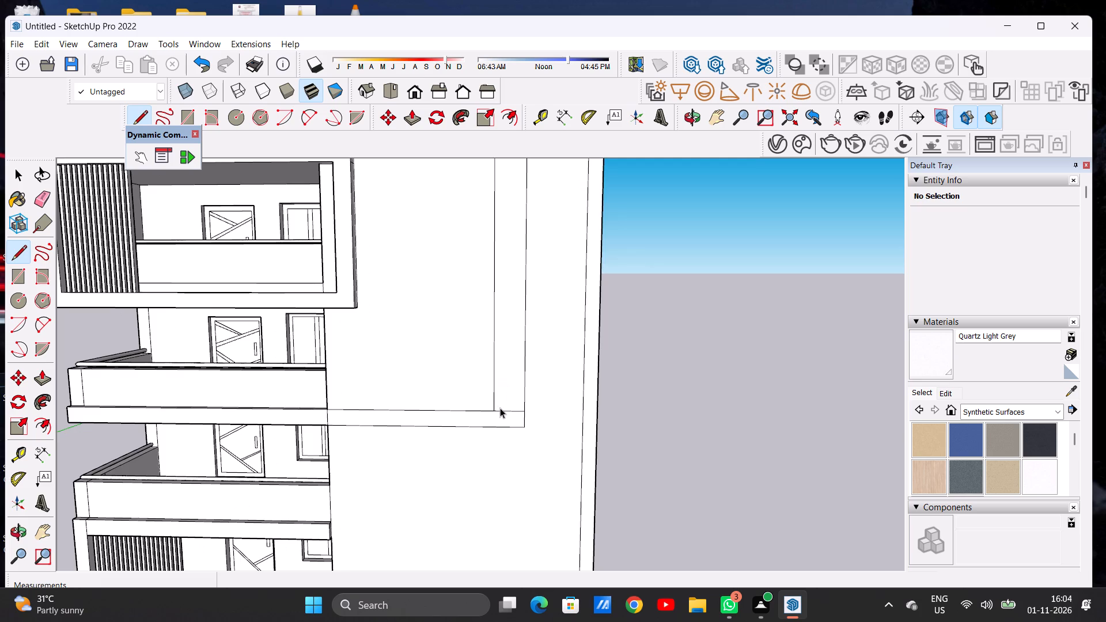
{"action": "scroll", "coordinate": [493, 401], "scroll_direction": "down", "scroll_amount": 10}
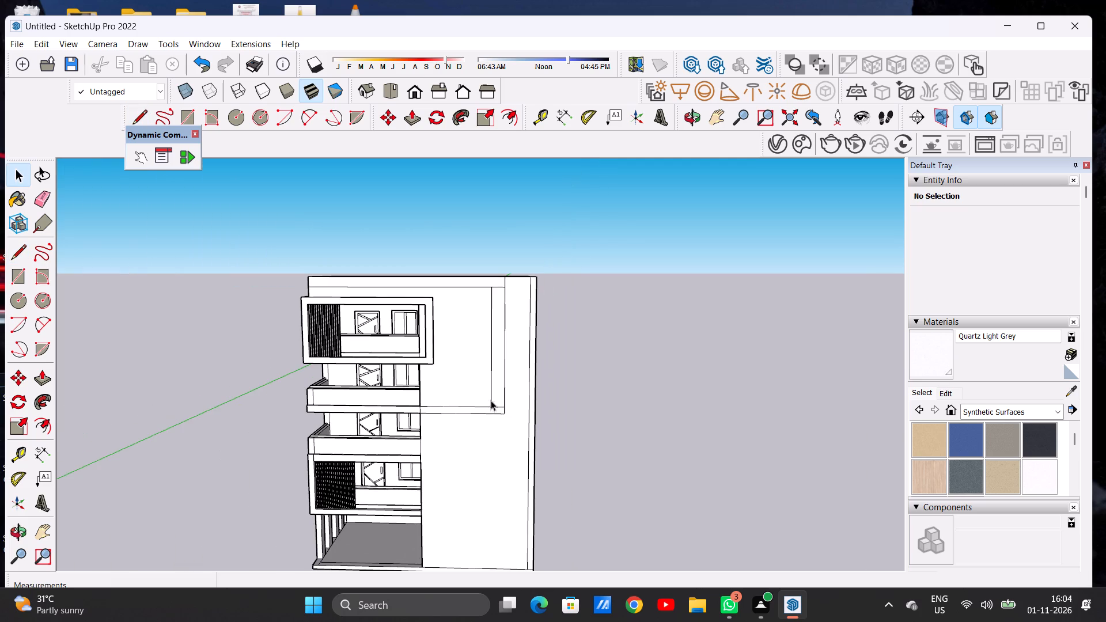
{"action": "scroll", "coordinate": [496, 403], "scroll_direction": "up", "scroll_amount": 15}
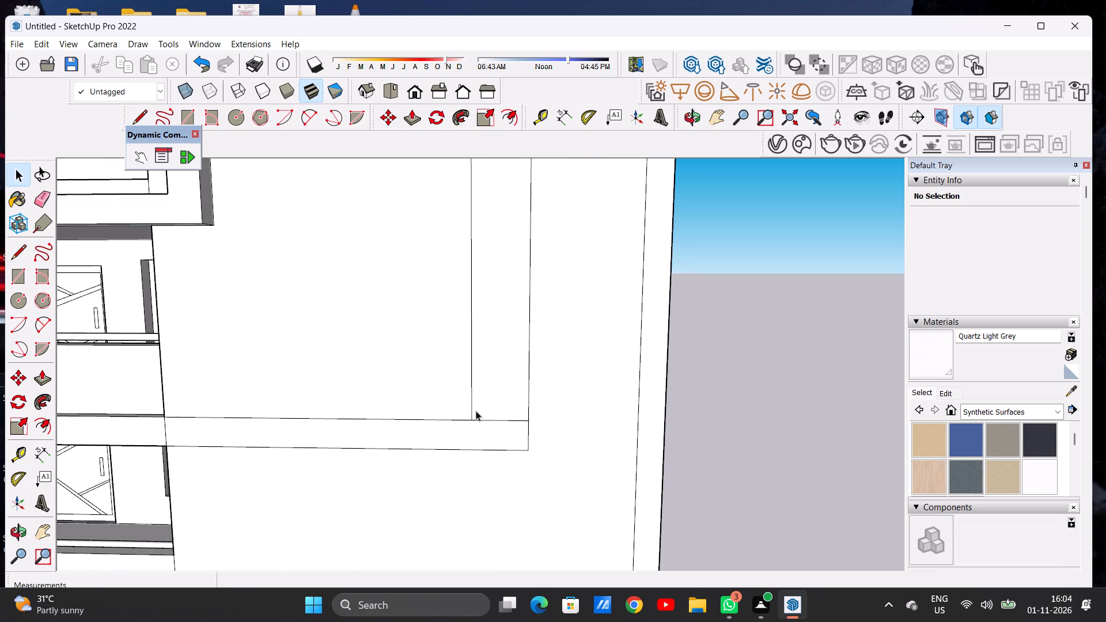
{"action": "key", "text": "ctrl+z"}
Draw an inner vertical line about 23' 6" long, just inside the outer one, from the upper horizontal line to the slab-top line.
{"action": "key", "text": "l"}
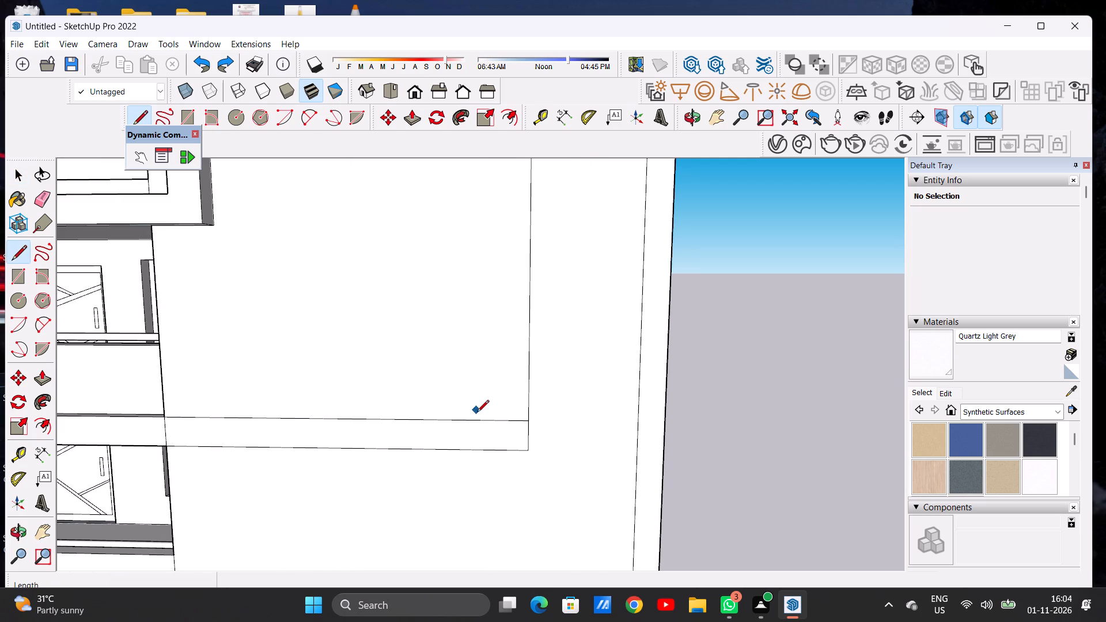
{"action": "scroll", "coordinate": [509, 384], "scroll_direction": "down", "scroll_amount": 3}
{"action": "scroll", "coordinate": [509, 384], "scroll_direction": "up", "scroll_amount": 1}
{"action": "scroll", "coordinate": [509, 384], "scroll_direction": "down", "scroll_amount": 13}
{"action": "scroll", "coordinate": [505, 245], "scroll_direction": "up", "scroll_amount": 6}
{"action": "scroll", "coordinate": [507, 258], "scroll_direction": "down", "scroll_amount": 1}
{"action": "scroll", "coordinate": [507, 258], "scroll_direction": "up", "scroll_amount": 1}
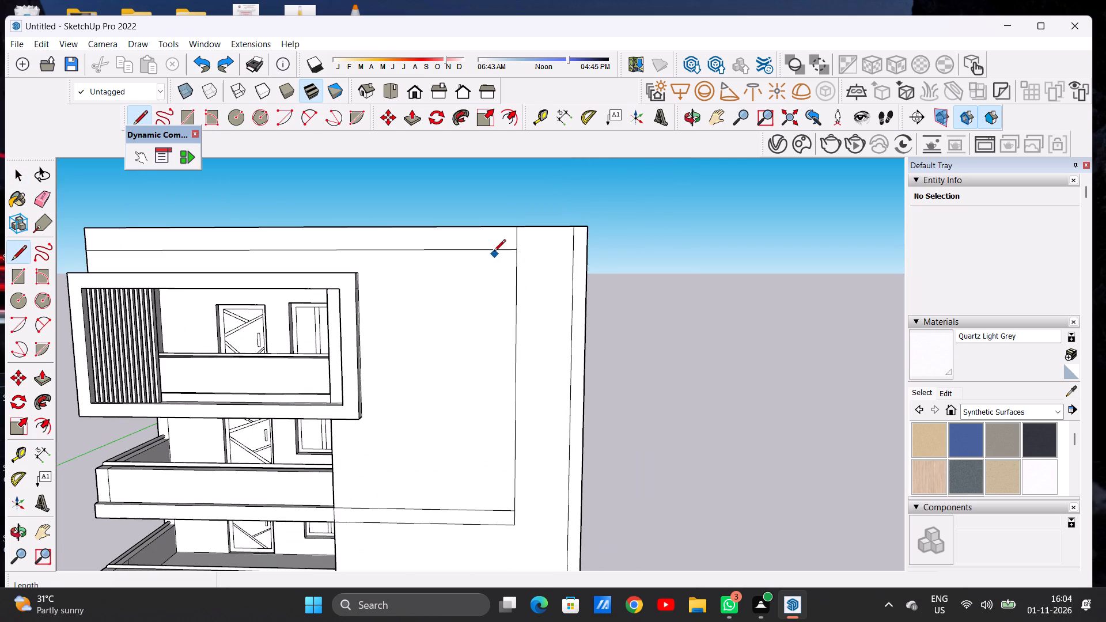
{"action": "left_click", "coordinate": [494, 252]}
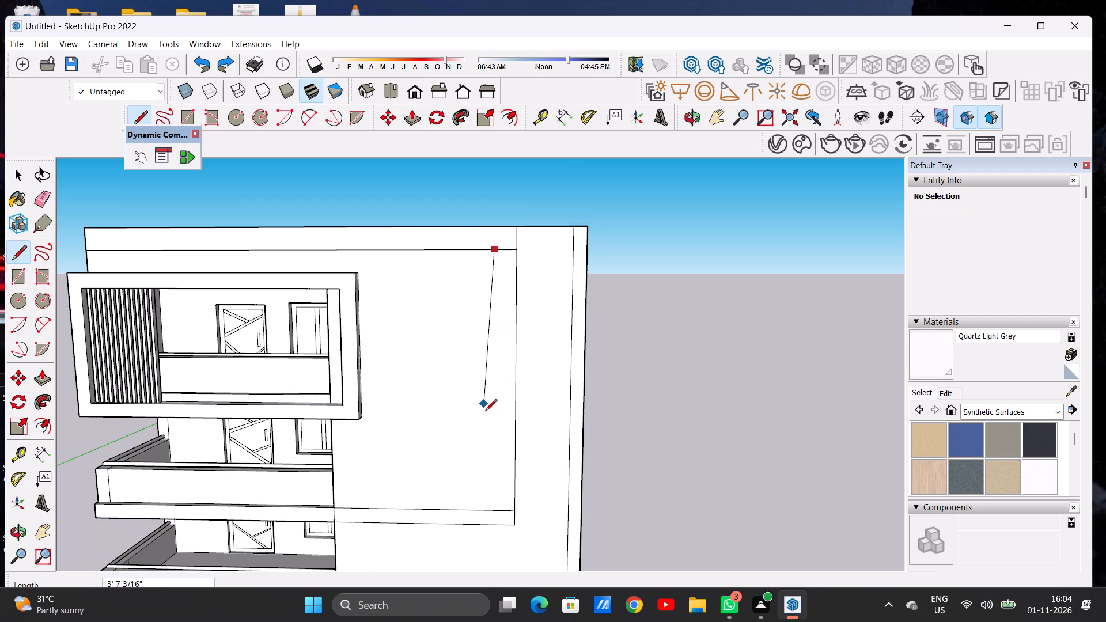
{"action": "left_click", "coordinate": [491, 506]}
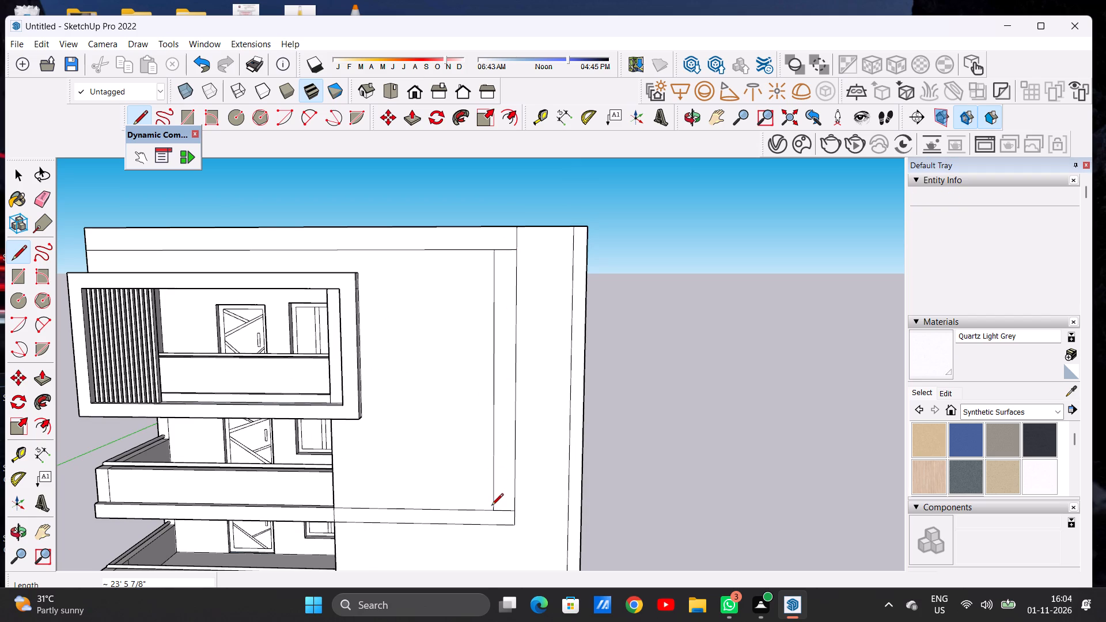
{"action": "key", "text": "space"}
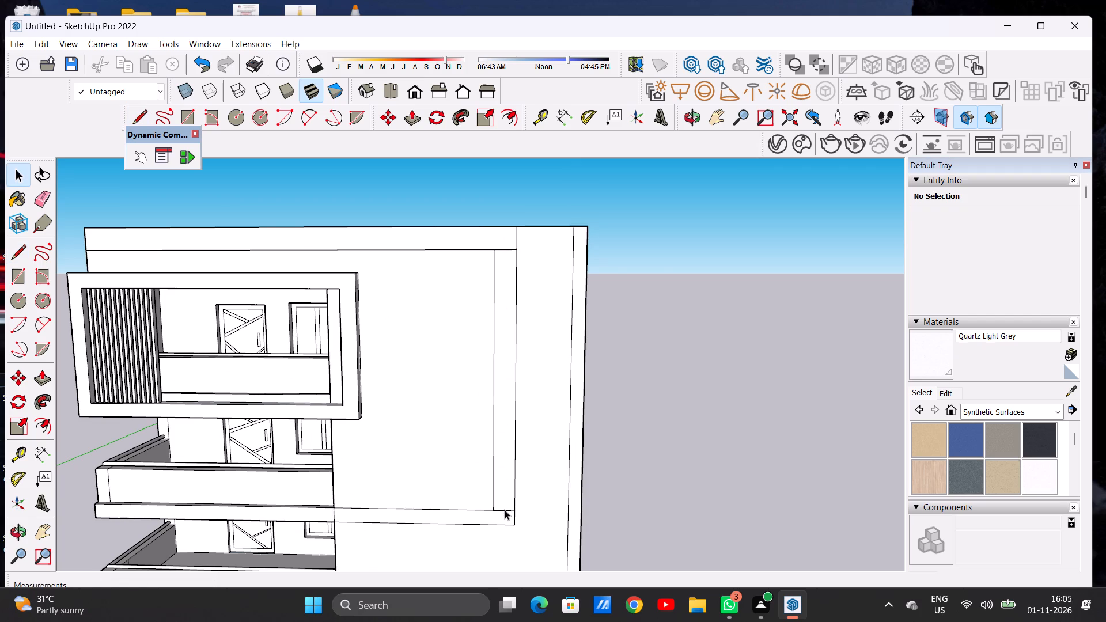
Erase the short horizontal segments between the inner and outer vertical lines at the band's lower and upper corners.
{"action": "scroll", "coordinate": [505, 510], "scroll_direction": "up", "scroll_amount": 6}
{"action": "key", "text": "e"}
{"action": "left_click_drag", "start_coordinate": [505, 506], "coordinate": [507, 513]}
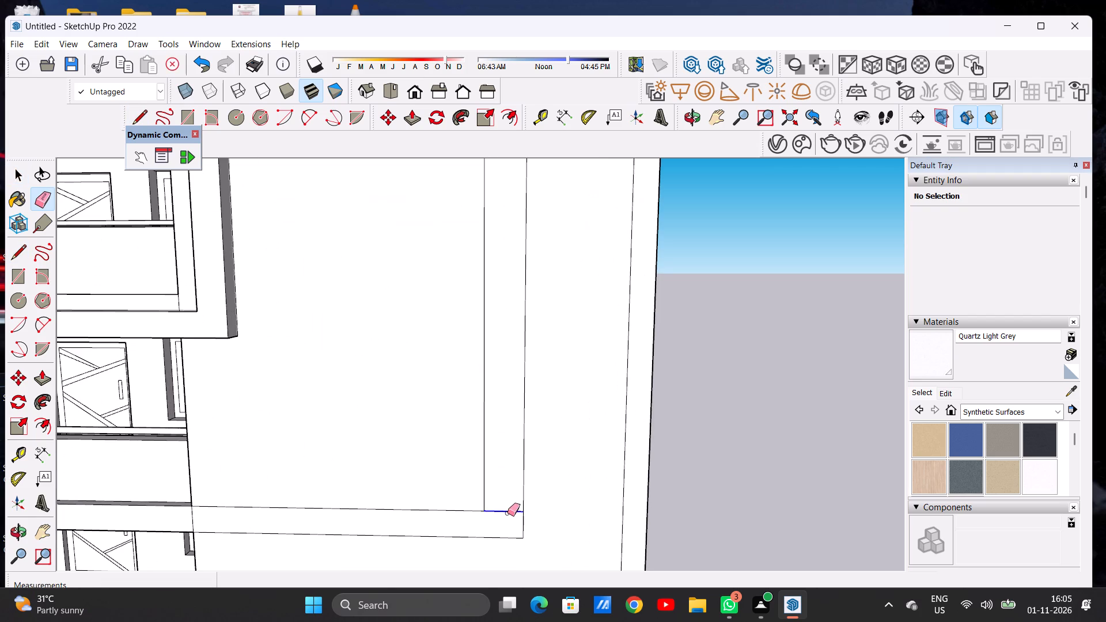
{"action": "scroll", "coordinate": [499, 500], "scroll_direction": "down", "scroll_amount": 16}
{"action": "scroll", "coordinate": [488, 395], "scroll_direction": "up", "scroll_amount": 3}
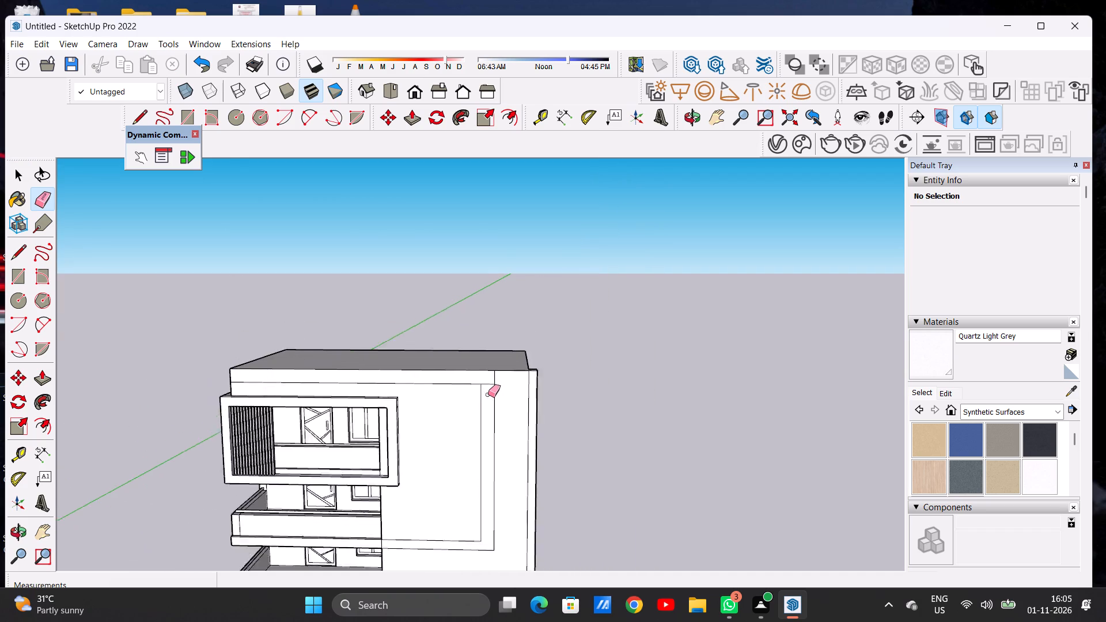
{"action": "scroll", "coordinate": [488, 395], "scroll_direction": "up", "scroll_amount": 14}
{"action": "left_click_drag", "start_coordinate": [484, 370], "coordinate": [484, 385]}
{"action": "key", "text": "space"}
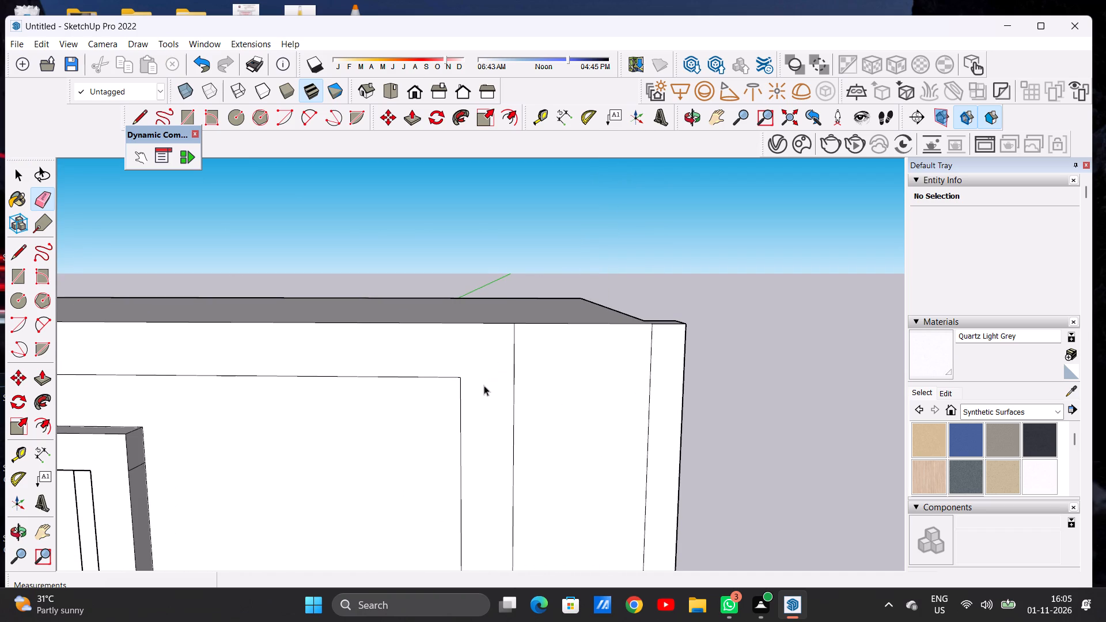
Erase the short vertical edge between the balcony slab's end and the band outline on the plain wall.
{"action": "scroll", "coordinate": [494, 409], "scroll_direction": "down", "scroll_amount": 16}
{"action": "middle_click_drag", "start_coordinate": [491, 435], "coordinate": [507, 420]}
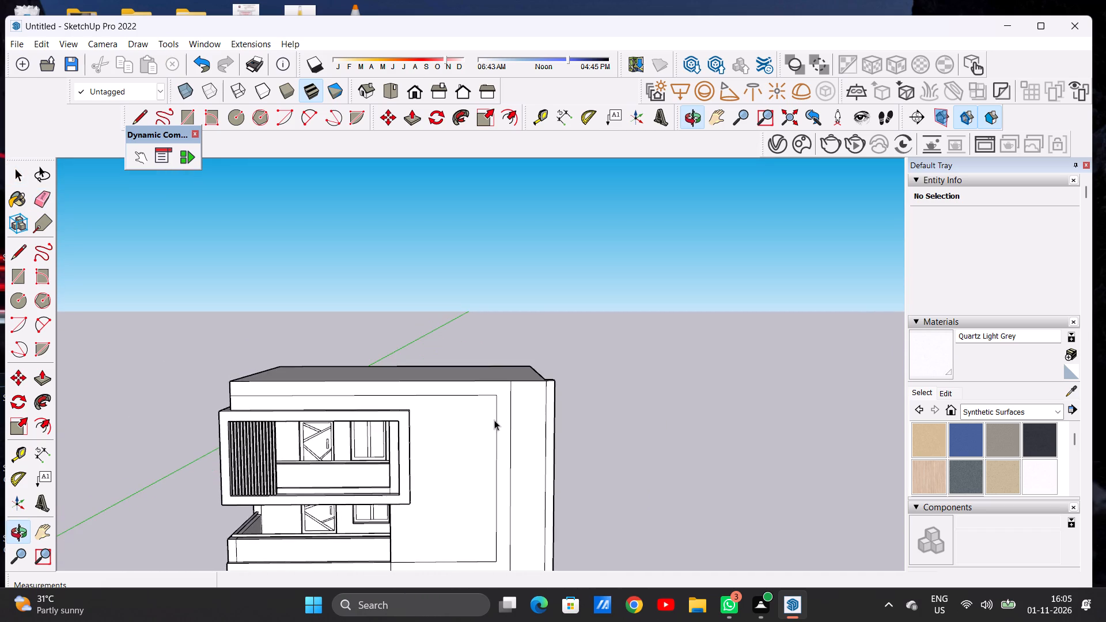
{"action": "scroll", "coordinate": [494, 405], "scroll_direction": "down", "scroll_amount": 7}
{"action": "scroll", "coordinate": [452, 484], "scroll_direction": "up", "scroll_amount": 4}
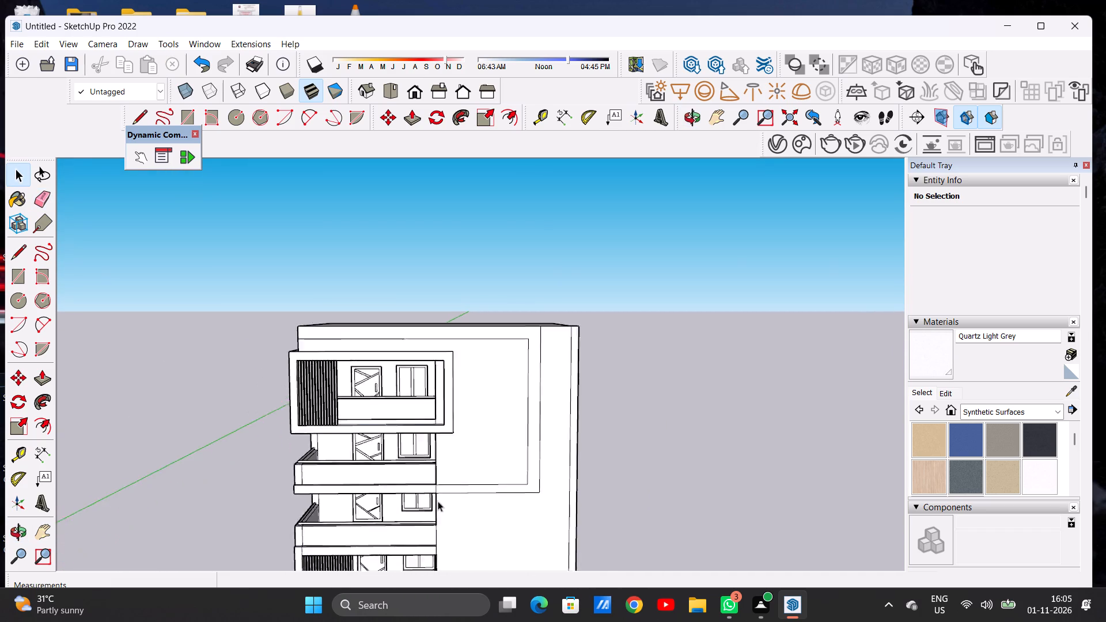
{"action": "scroll", "coordinate": [438, 501], "scroll_direction": "up", "scroll_amount": 10}
{"action": "scroll", "coordinate": [483, 450], "scroll_direction": "down", "scroll_amount": 2}
{"action": "scroll", "coordinate": [483, 450], "scroll_direction": "up", "scroll_amount": 1}
{"action": "scroll", "coordinate": [483, 450], "scroll_direction": "down", "scroll_amount": 3}
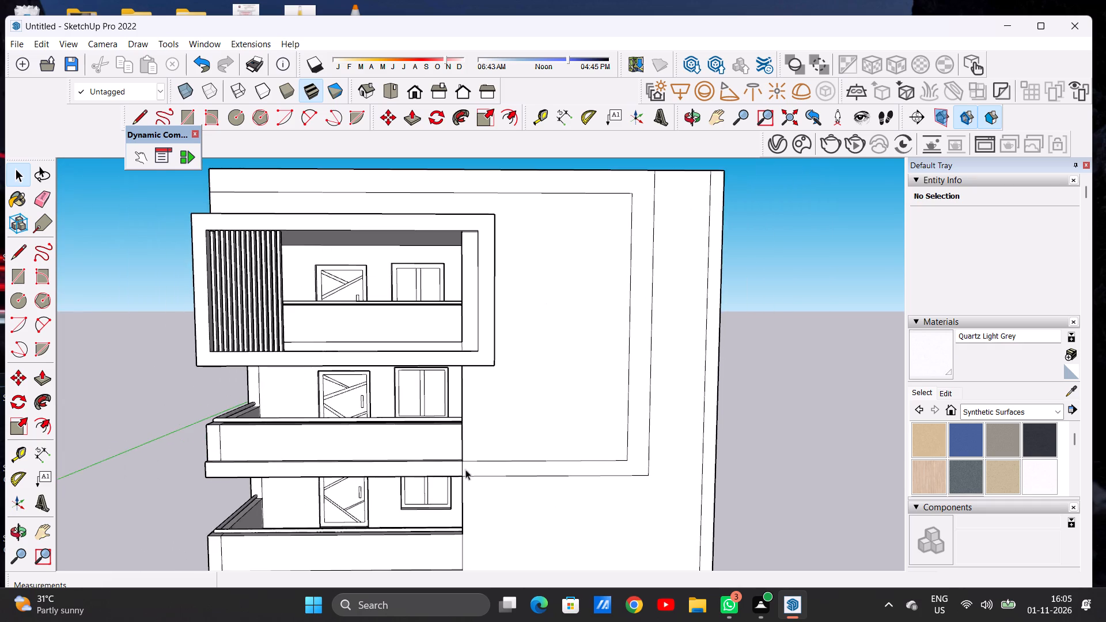
{"action": "scroll", "coordinate": [461, 475], "scroll_direction": "up", "scroll_amount": 7}
{"action": "scroll", "coordinate": [471, 468], "scroll_direction": "down", "scroll_amount": 2}
{"action": "scroll", "coordinate": [471, 468], "scroll_direction": "up", "scroll_amount": 2}
{"action": "scroll", "coordinate": [471, 468], "scroll_direction": "down", "scroll_amount": 2}
{"action": "scroll", "coordinate": [471, 460], "scroll_direction": "up", "scroll_amount": 1}
{"action": "scroll", "coordinate": [471, 460], "scroll_direction": "down", "scroll_amount": 1}
{"action": "scroll", "coordinate": [471, 460], "scroll_direction": "up", "scroll_amount": 6}
{"action": "scroll", "coordinate": [473, 453], "scroll_direction": "down", "scroll_amount": 1}
{"action": "scroll", "coordinate": [473, 453], "scroll_direction": "up", "scroll_amount": 8}
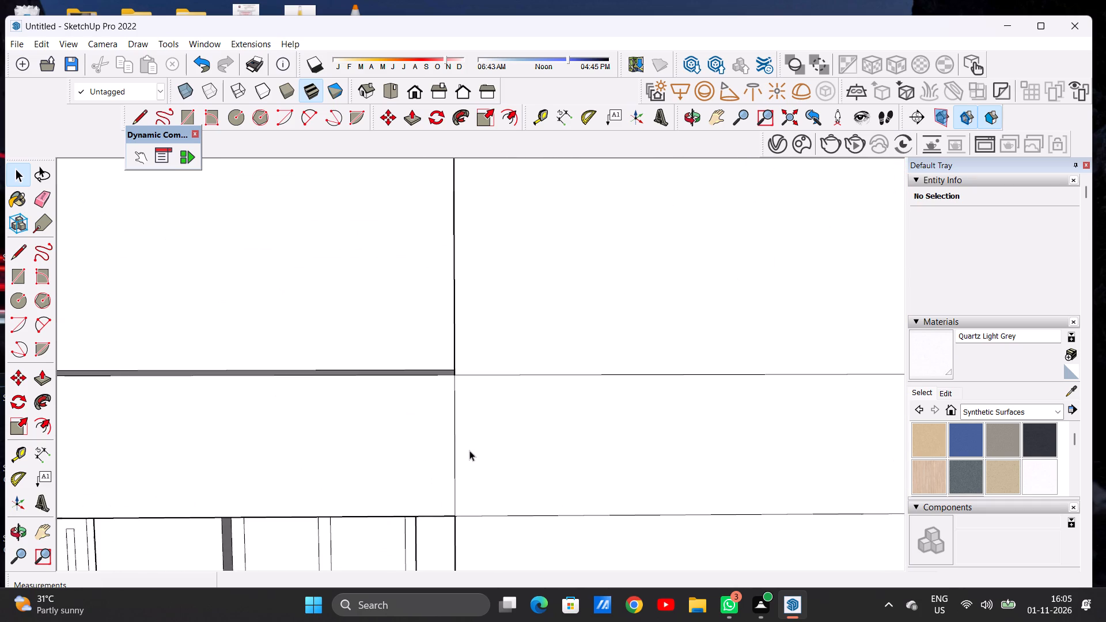
{"action": "key", "text": "e"}
{"action": "left_click_drag", "start_coordinate": [461, 447], "coordinate": [454, 448]}
{"action": "key", "text": "space"}
{"action": "scroll", "coordinate": [493, 431], "scroll_direction": "down", "scroll_amount": 10}
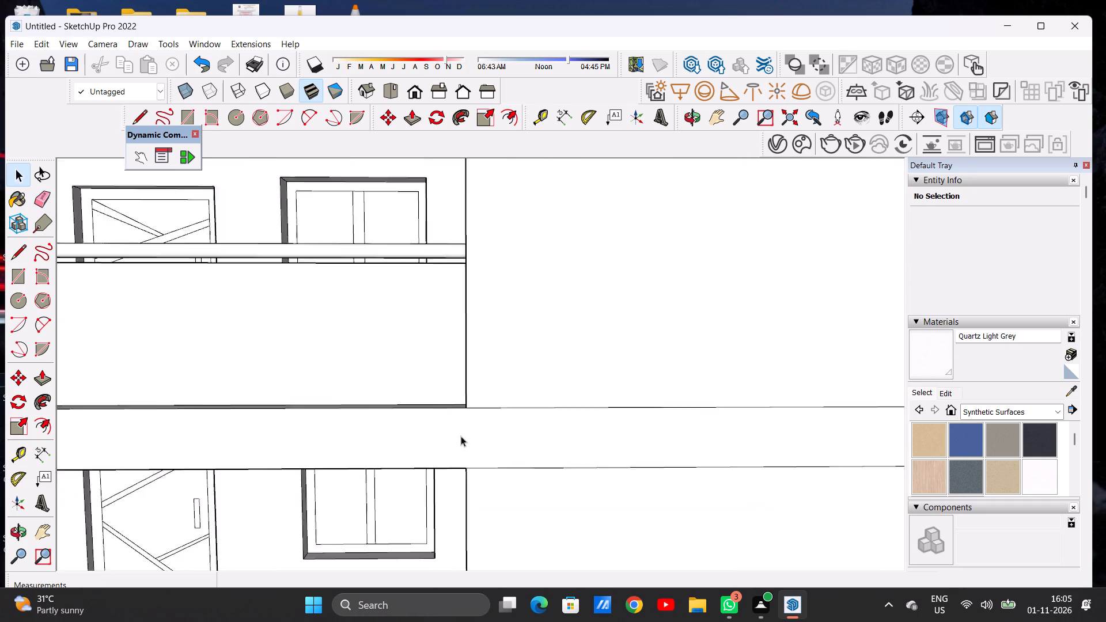
Move the long vertical line near the plain wall's outer edge inward by about 10 1/16" along the base line.
{"action": "scroll", "coordinate": [461, 436], "scroll_direction": "down", "scroll_amount": 16}
{"action": "scroll", "coordinate": [465, 433], "scroll_direction": "up", "scroll_amount": 1}
{"action": "scroll", "coordinate": [465, 433], "scroll_direction": "down", "scroll_amount": 3}
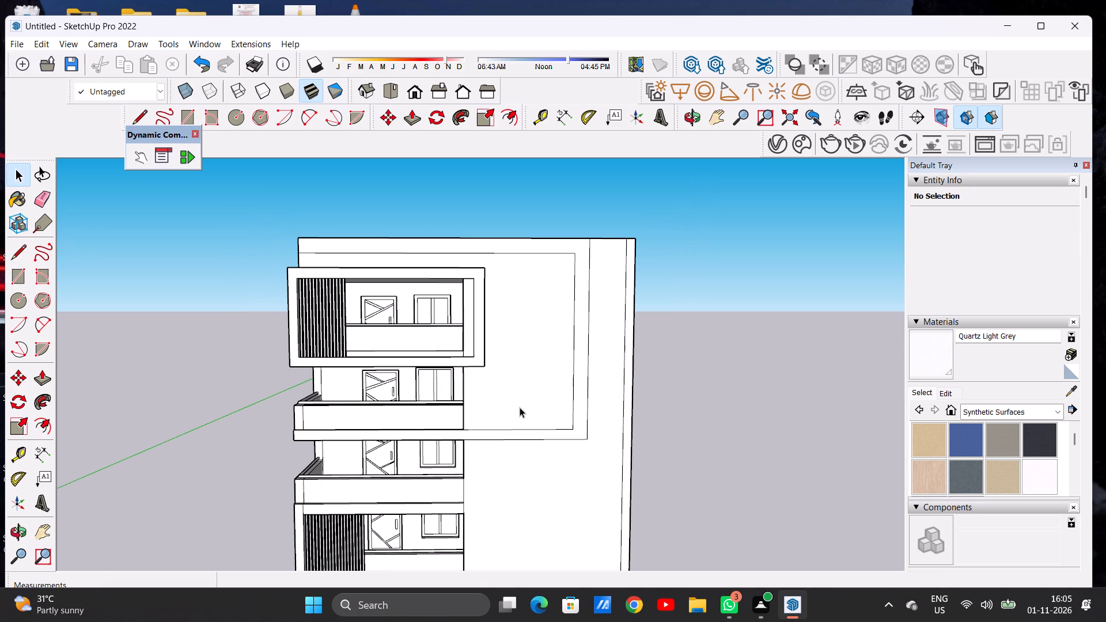
{"action": "scroll", "coordinate": [554, 382], "scroll_direction": "down", "scroll_amount": 4}
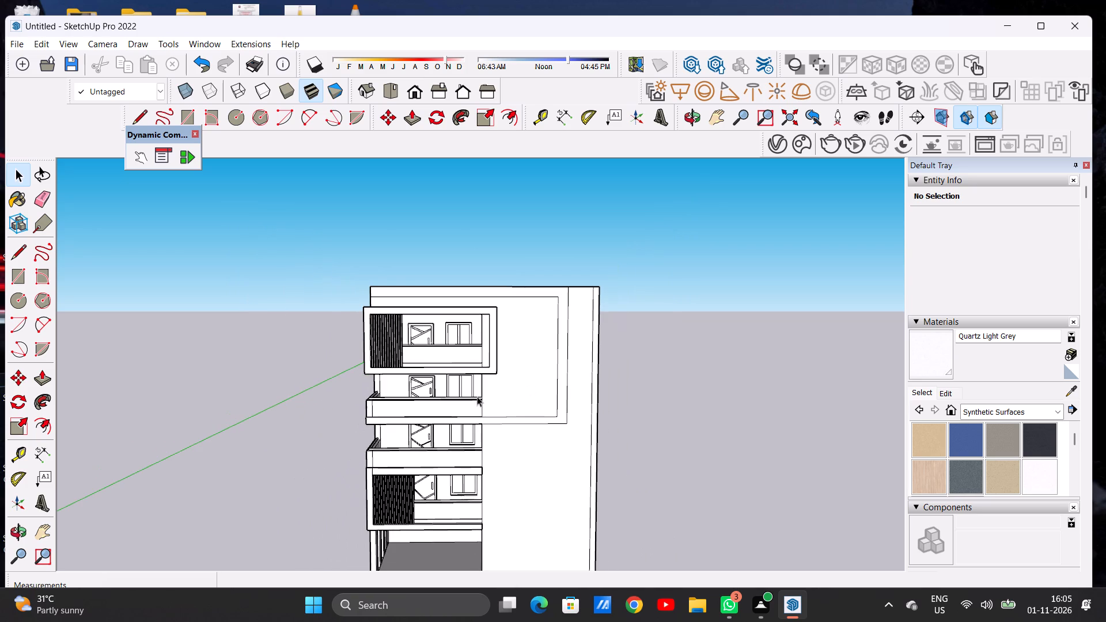
{"action": "scroll", "coordinate": [438, 406], "scroll_direction": "down", "scroll_amount": 2}
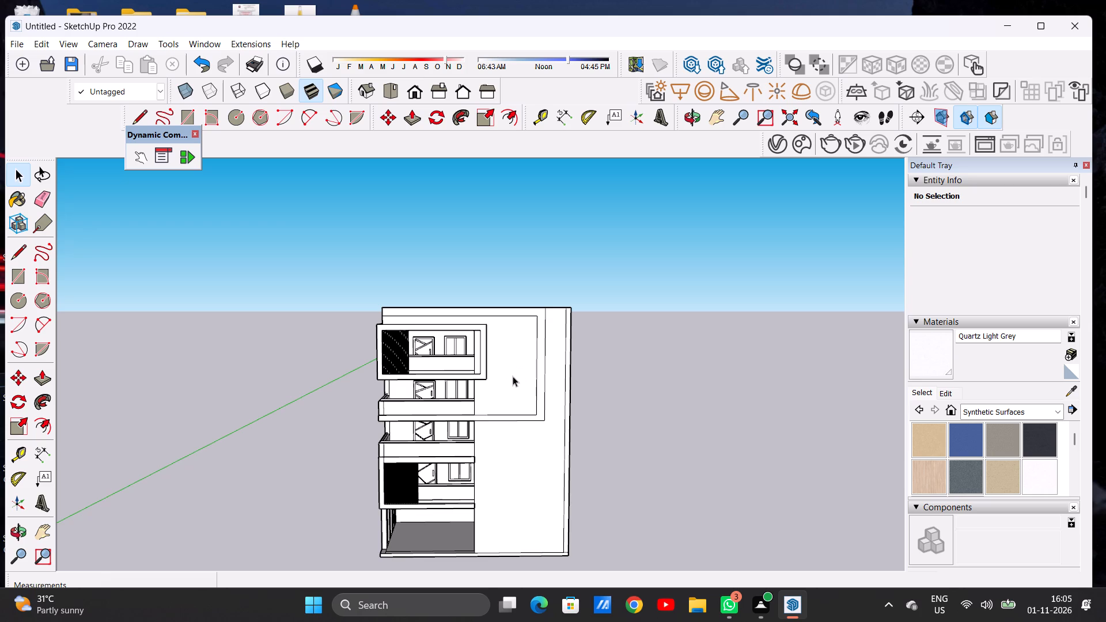
{"action": "scroll", "coordinate": [571, 552], "scroll_direction": "up", "scroll_amount": 2}
{"action": "scroll", "coordinate": [571, 552], "scroll_direction": "down", "scroll_amount": 1}
{"action": "scroll", "coordinate": [571, 552], "scroll_direction": "up", "scroll_amount": 13}
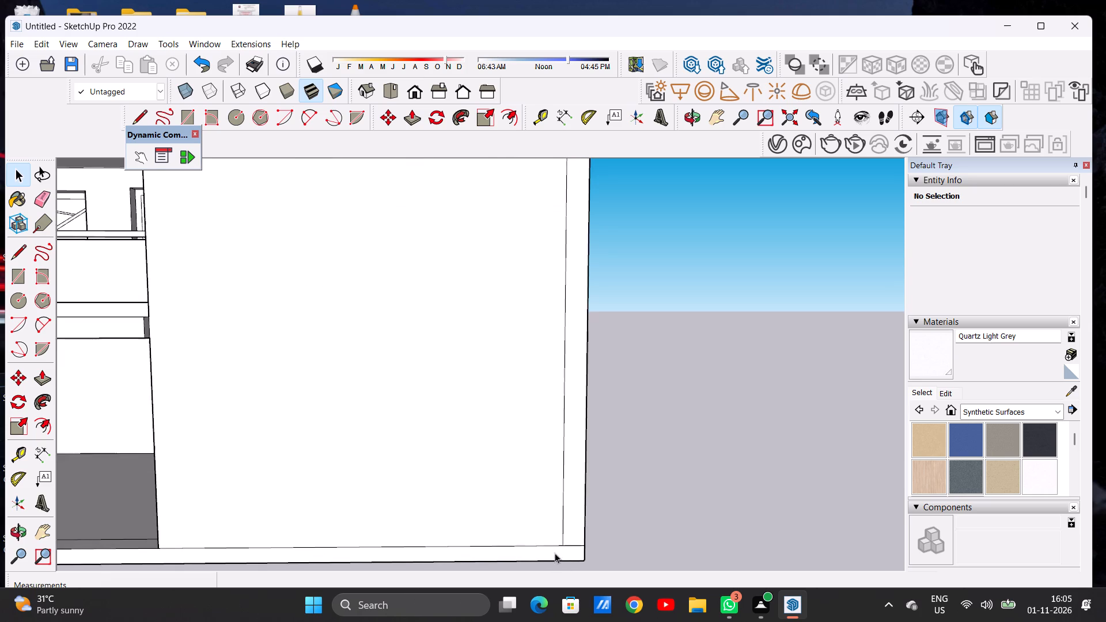
{"action": "scroll", "coordinate": [555, 553], "scroll_direction": "up", "scroll_amount": 4}
{"action": "scroll", "coordinate": [561, 538], "scroll_direction": "down", "scroll_amount": 1}
{"action": "scroll", "coordinate": [561, 538], "scroll_direction": "up", "scroll_amount": 5}
{"action": "left_click", "coordinate": [564, 524]}
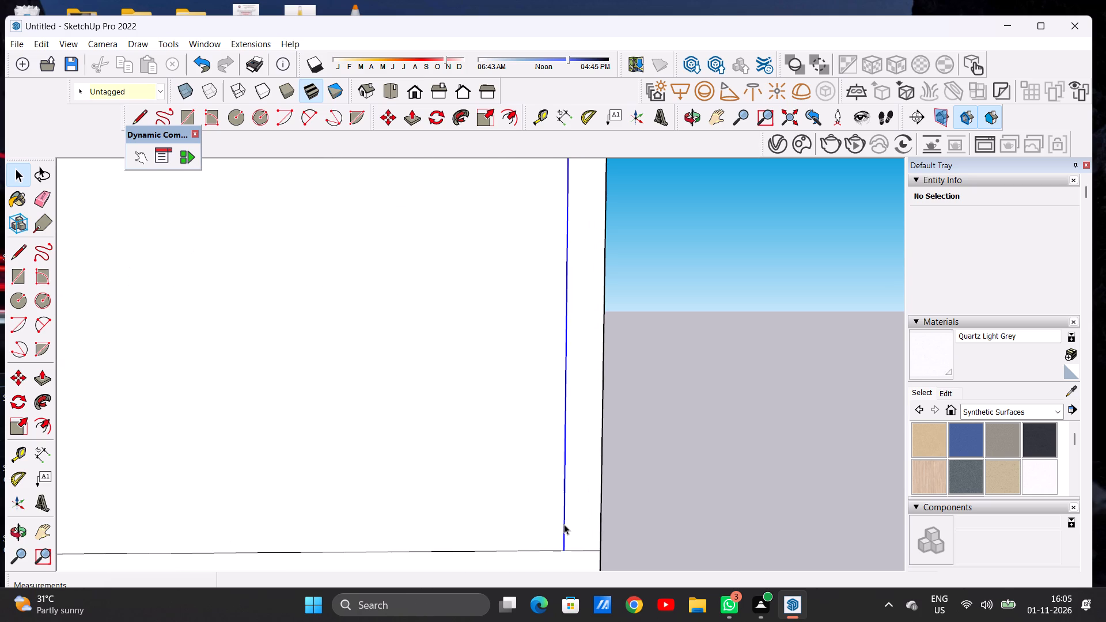
{"action": "key", "text": "m"}
{"action": "left_click", "coordinate": [564, 552]}
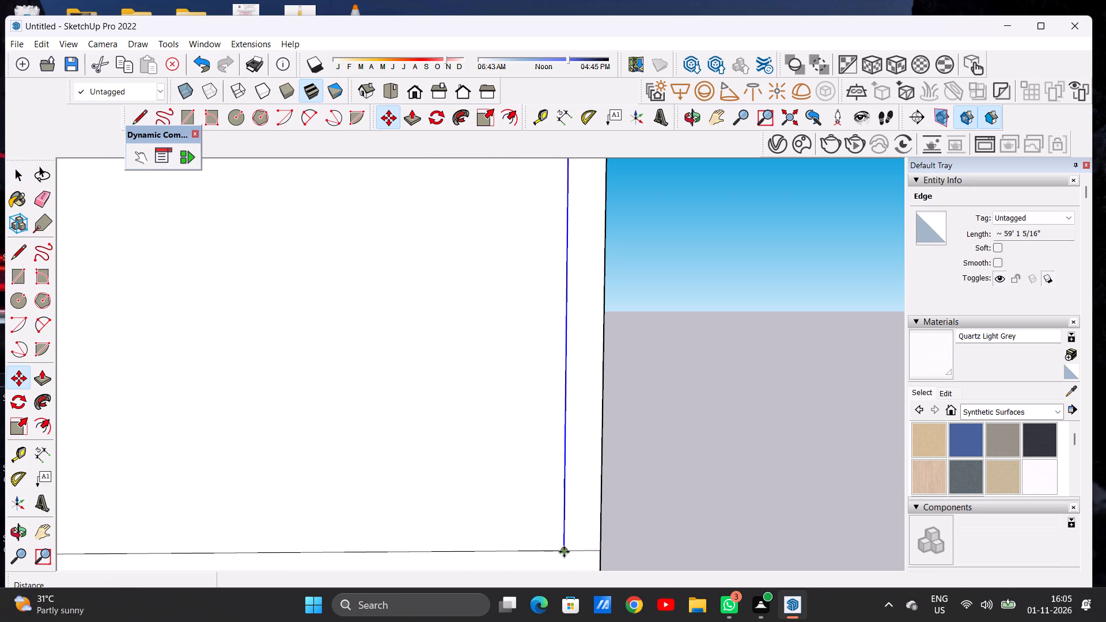
{"action": "left_click", "coordinate": [538, 553]}
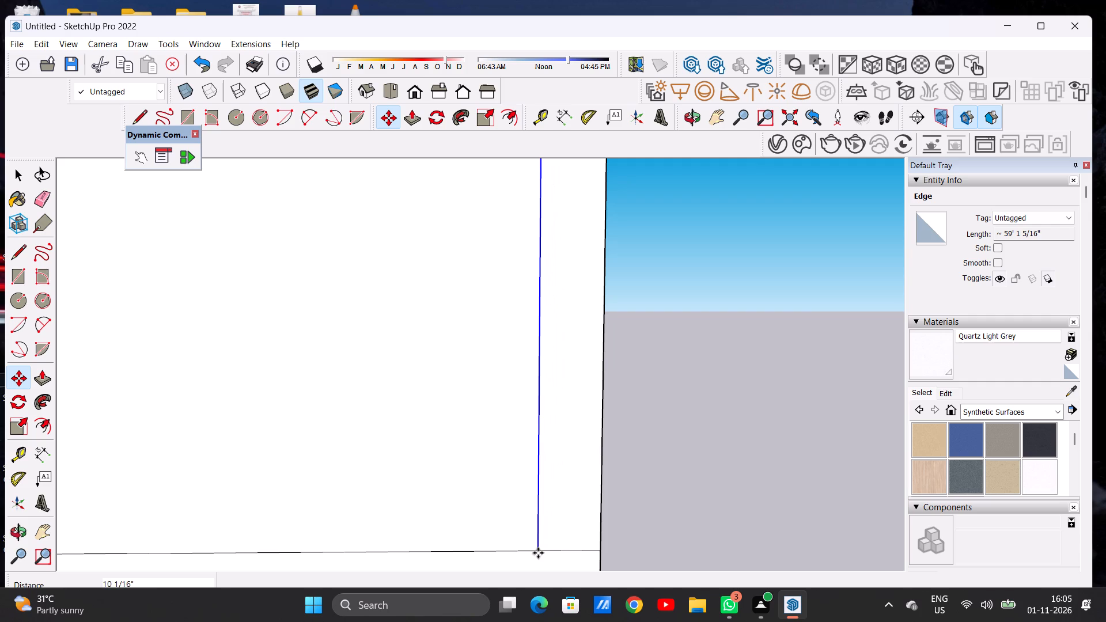
{"action": "key", "text": "space"}
{"action": "left_click", "coordinate": [678, 476]}
Move the same long vertical line back toward the plain wall's outer edge by about 4".
{"action": "scroll", "coordinate": [548, 464], "scroll_direction": "down", "scroll_amount": 5}
{"action": "scroll", "coordinate": [548, 466], "scroll_direction": "up", "scroll_amount": 1}
{"action": "scroll", "coordinate": [548, 466], "scroll_direction": "down", "scroll_amount": 20}
{"action": "scroll", "coordinate": [548, 466], "scroll_direction": "down", "scroll_amount": 1}
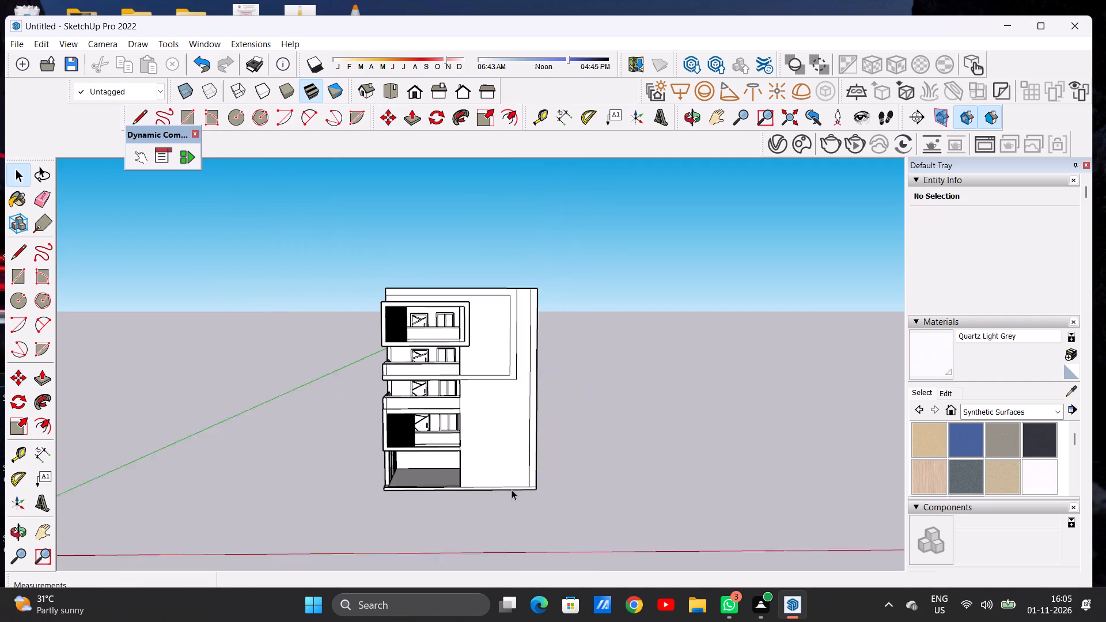
{"action": "scroll", "coordinate": [512, 490], "scroll_direction": "down", "scroll_amount": 2}
{"action": "scroll", "coordinate": [540, 313], "scroll_direction": "up", "scroll_amount": 4}
{"action": "scroll", "coordinate": [547, 311], "scroll_direction": "down", "scroll_amount": 1}
{"action": "scroll", "coordinate": [547, 311], "scroll_direction": "up", "scroll_amount": 1}
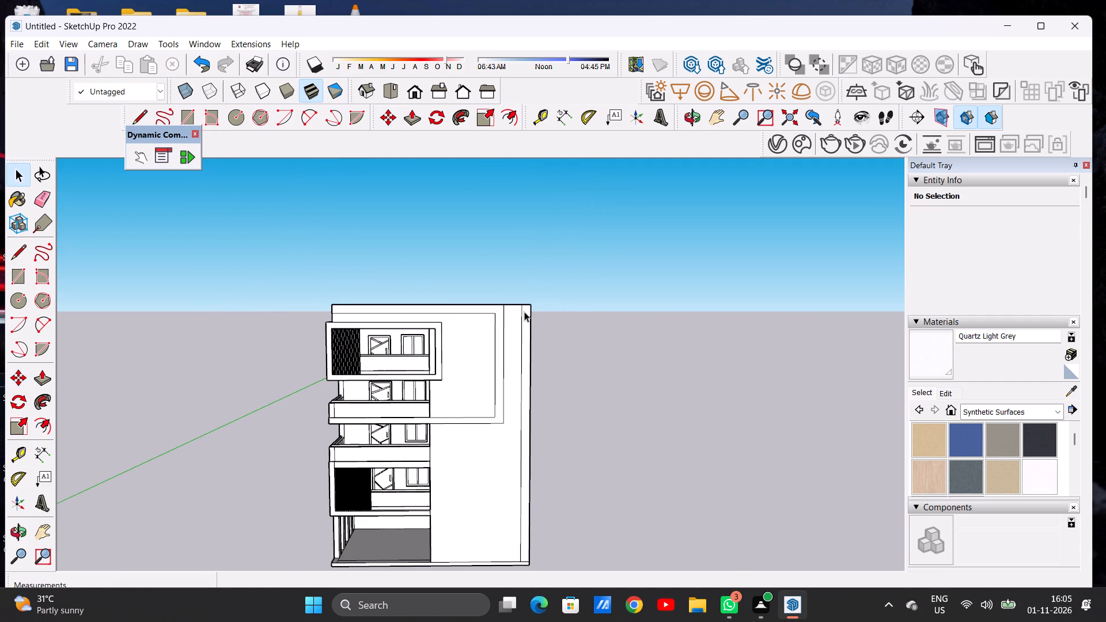
{"action": "scroll", "coordinate": [519, 287], "scroll_direction": "down", "scroll_amount": 6}
{"action": "scroll", "coordinate": [516, 454], "scroll_direction": "up", "scroll_amount": 4}
{"action": "scroll", "coordinate": [520, 458], "scroll_direction": "down", "scroll_amount": 1}
{"action": "scroll", "coordinate": [527, 463], "scroll_direction": "up", "scroll_amount": 1}
{"action": "scroll", "coordinate": [527, 463], "scroll_direction": "down", "scroll_amount": 1}
{"action": "scroll", "coordinate": [527, 464], "scroll_direction": "up", "scroll_amount": 4}
{"action": "scroll", "coordinate": [527, 464], "scroll_direction": "down", "scroll_amount": 1}
{"action": "scroll", "coordinate": [527, 464], "scroll_direction": "up", "scroll_amount": 1}
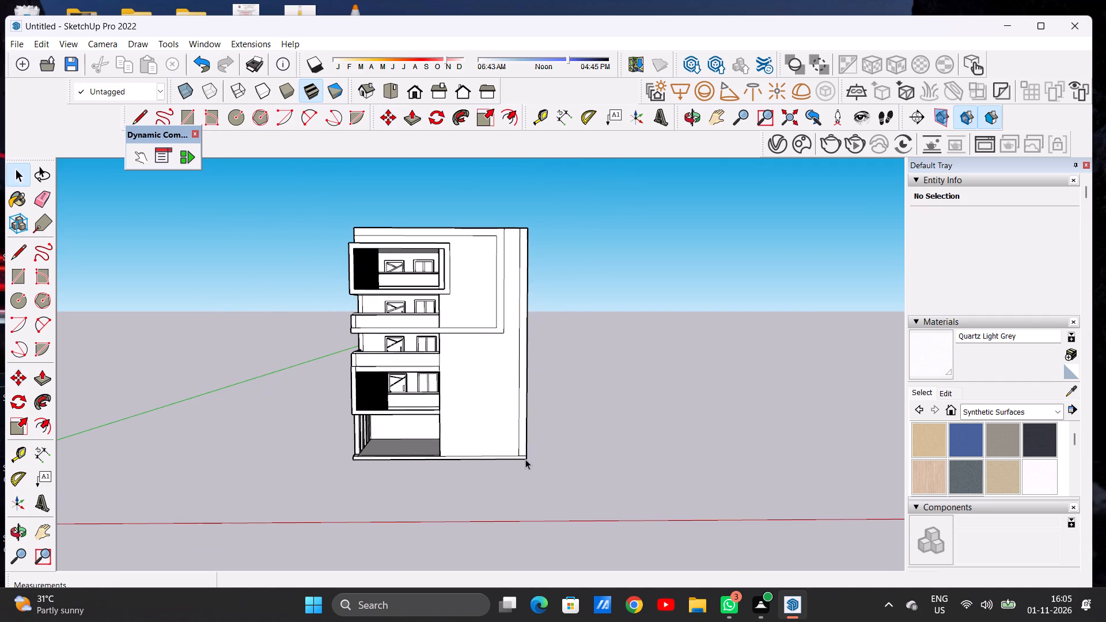
{"action": "middle_click_drag", "start_coordinate": [491, 462], "coordinate": [479, 470]}
{"action": "scroll", "coordinate": [512, 467], "scroll_direction": "up", "scroll_amount": 2}
{"action": "scroll", "coordinate": [512, 467], "scroll_direction": "down", "scroll_amount": 1}
{"action": "scroll", "coordinate": [512, 467], "scroll_direction": "up", "scroll_amount": 20}
{"action": "scroll", "coordinate": [512, 467], "scroll_direction": "up", "scroll_amount": 2}
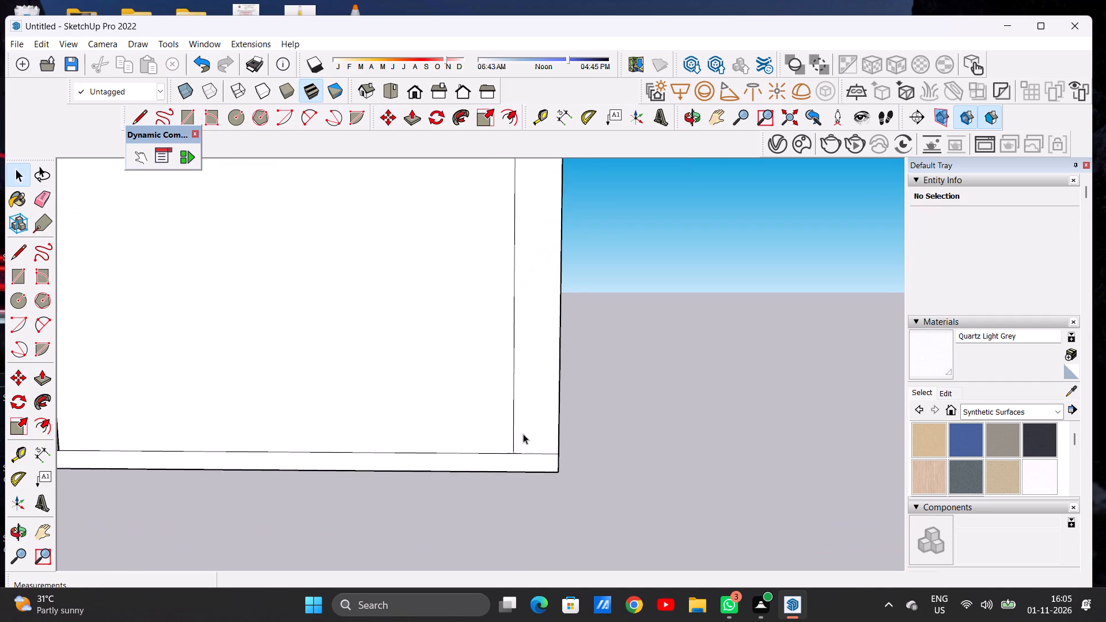
{"action": "scroll", "coordinate": [523, 434], "scroll_direction": "up", "scroll_amount": 5}
{"action": "left_click", "coordinate": [503, 447]}
{"action": "key", "text": "m"}
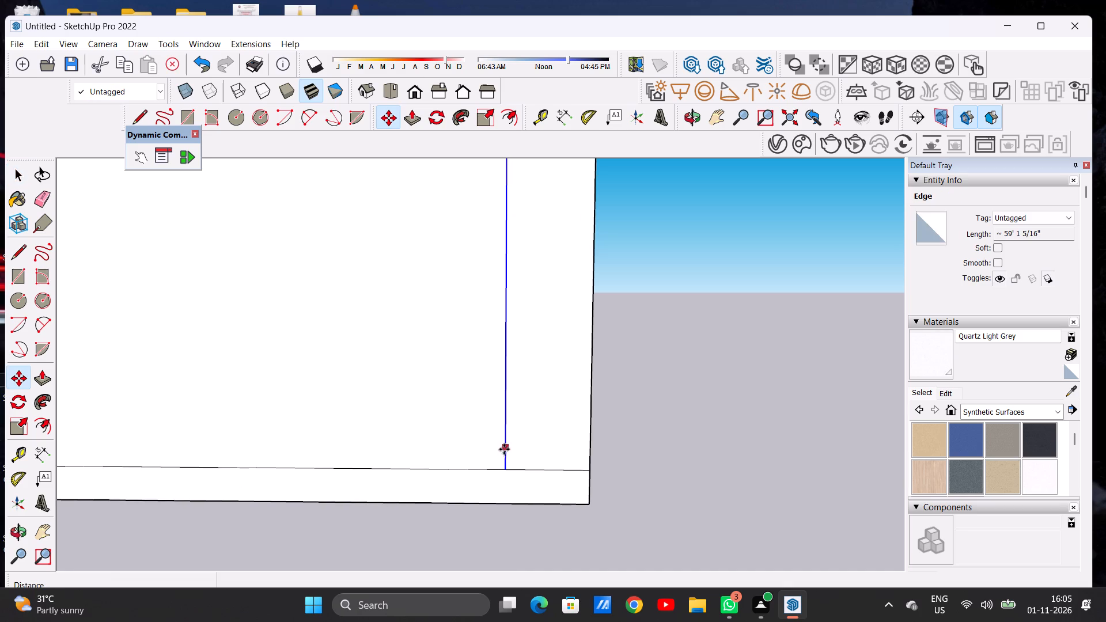
{"action": "left_click", "coordinate": [507, 469]}
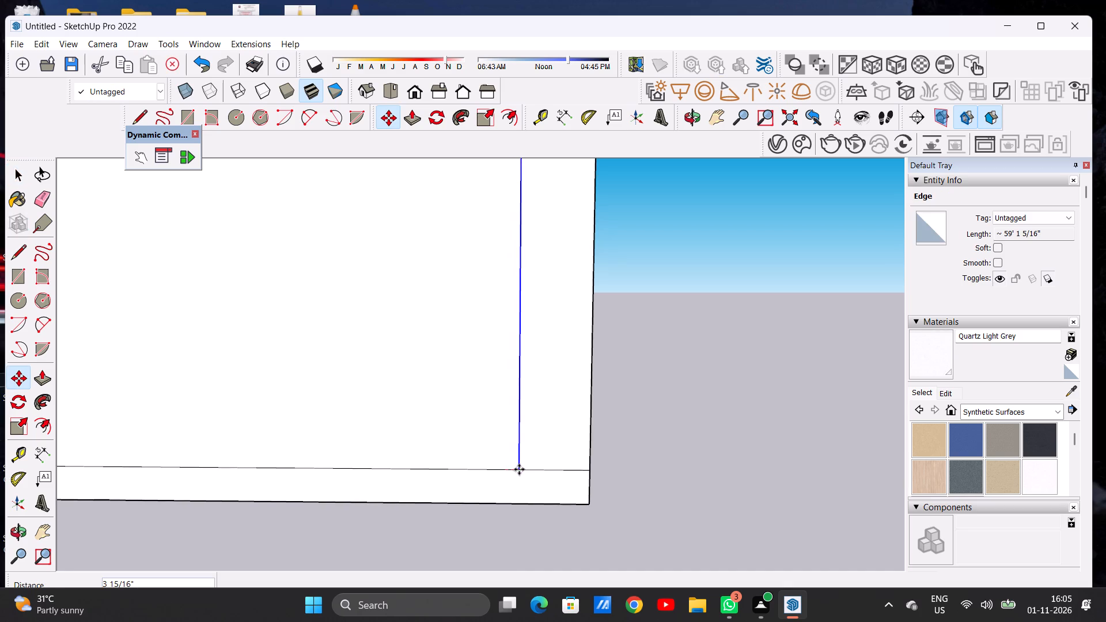
{"action": "left_click", "coordinate": [521, 470]}
{"action": "key", "text": "space"}
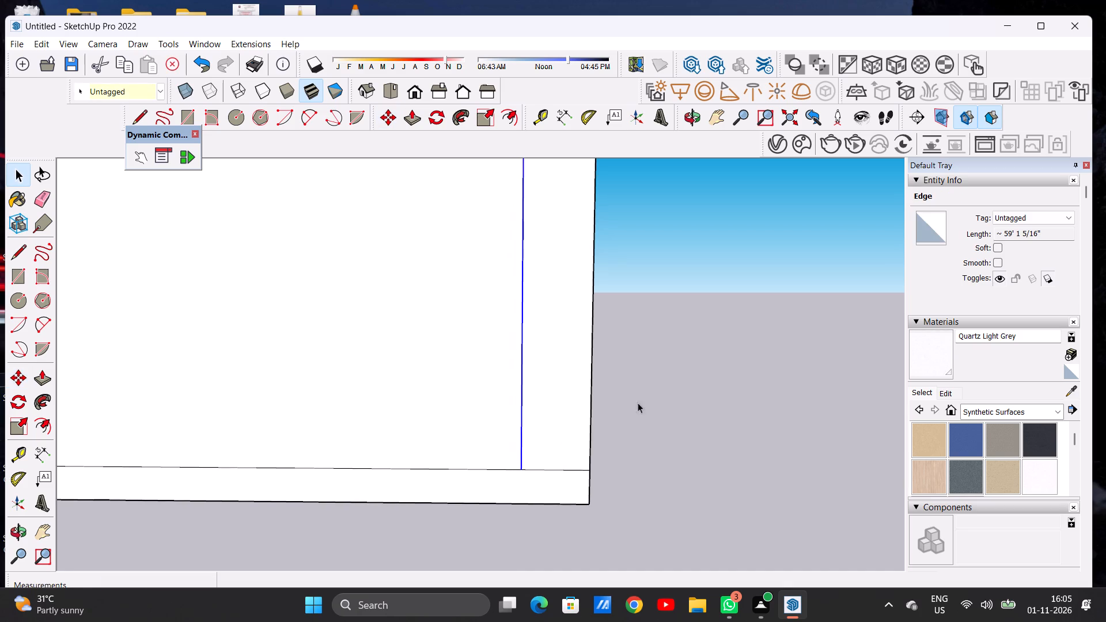
{"action": "left_click", "coordinate": [650, 395]}
Draw a line about 1' 2 1/8" long across the roof ledge at the rear corner on the balcony side, from inner corner to outer edge.
{"action": "scroll", "coordinate": [569, 418], "scroll_direction": "down", "scroll_amount": 2}
{"action": "scroll", "coordinate": [562, 423], "scroll_direction": "up", "scroll_amount": 1}
{"action": "scroll", "coordinate": [562, 423], "scroll_direction": "down", "scroll_amount": 20}
{"action": "scroll", "coordinate": [562, 423], "scroll_direction": "down", "scroll_amount": 8}
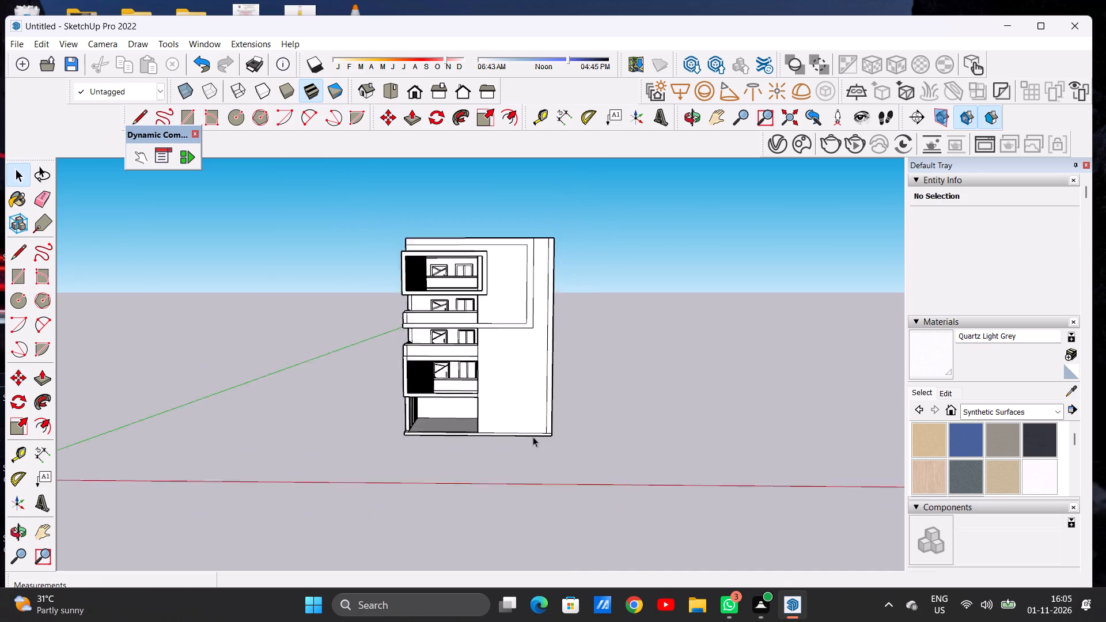
{"action": "scroll", "coordinate": [533, 437], "scroll_direction": "down", "scroll_amount": 2}
{"action": "scroll", "coordinate": [544, 277], "scroll_direction": "up", "scroll_amount": 2}
{"action": "scroll", "coordinate": [544, 277], "scroll_direction": "down", "scroll_amount": 1}
{"action": "scroll", "coordinate": [544, 277], "scroll_direction": "up", "scroll_amount": 6}
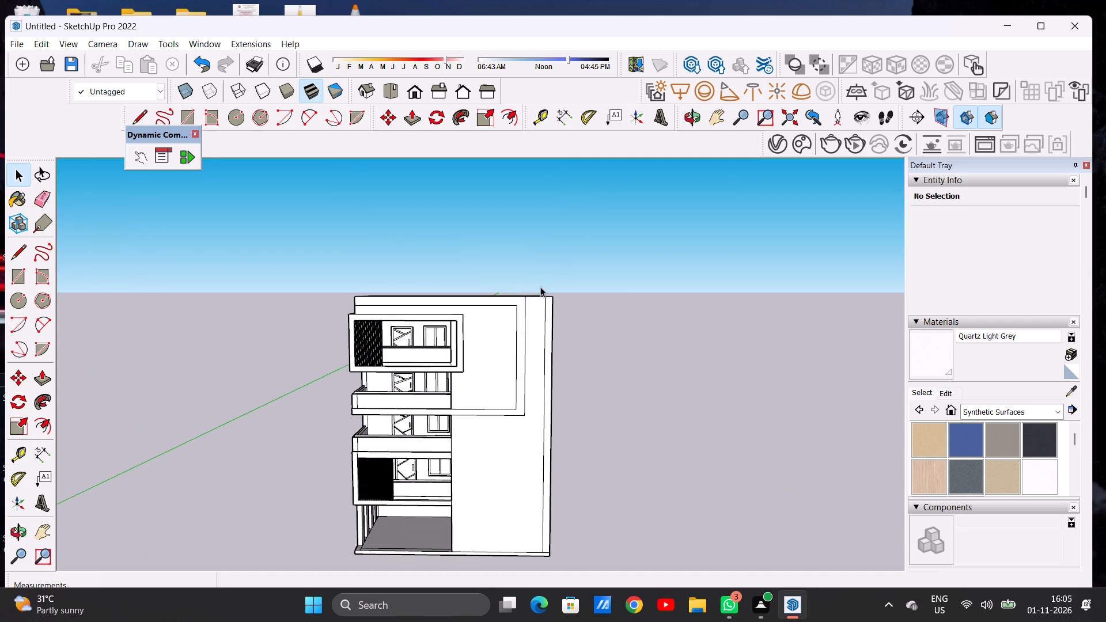
{"action": "scroll", "coordinate": [602, 290], "scroll_direction": "down", "scroll_amount": 4}
{"action": "middle_click_drag", "start_coordinate": [541, 290], "coordinate": [524, 388]}
{"action": "scroll", "coordinate": [550, 297], "scroll_direction": "up", "scroll_amount": 16}
{"action": "scroll", "coordinate": [565, 298], "scroll_direction": "down", "scroll_amount": 16}
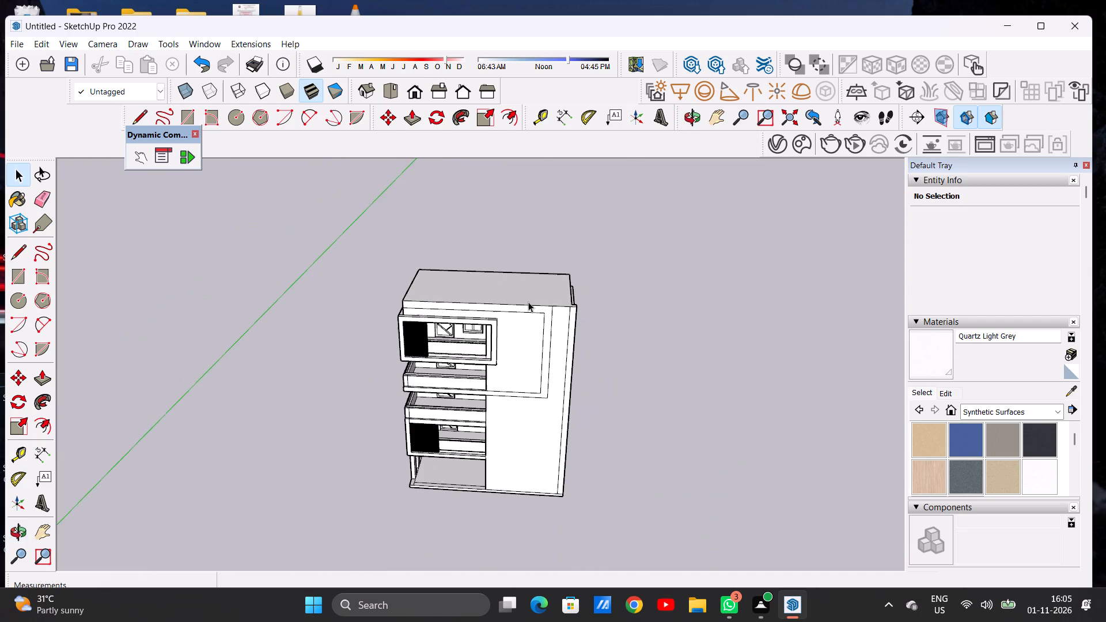
{"action": "scroll", "coordinate": [528, 302], "scroll_direction": "down", "scroll_amount": 1}
{"action": "middle_click_drag", "start_coordinate": [529, 290], "coordinate": [670, 261]}
{"action": "scroll", "coordinate": [435, 310], "scroll_direction": "up", "scroll_amount": 7}
{"action": "middle_click_drag", "start_coordinate": [418, 321], "coordinate": [413, 384]}
{"action": "middle_click_drag", "start_coordinate": [375, 287], "coordinate": [567, 301]}
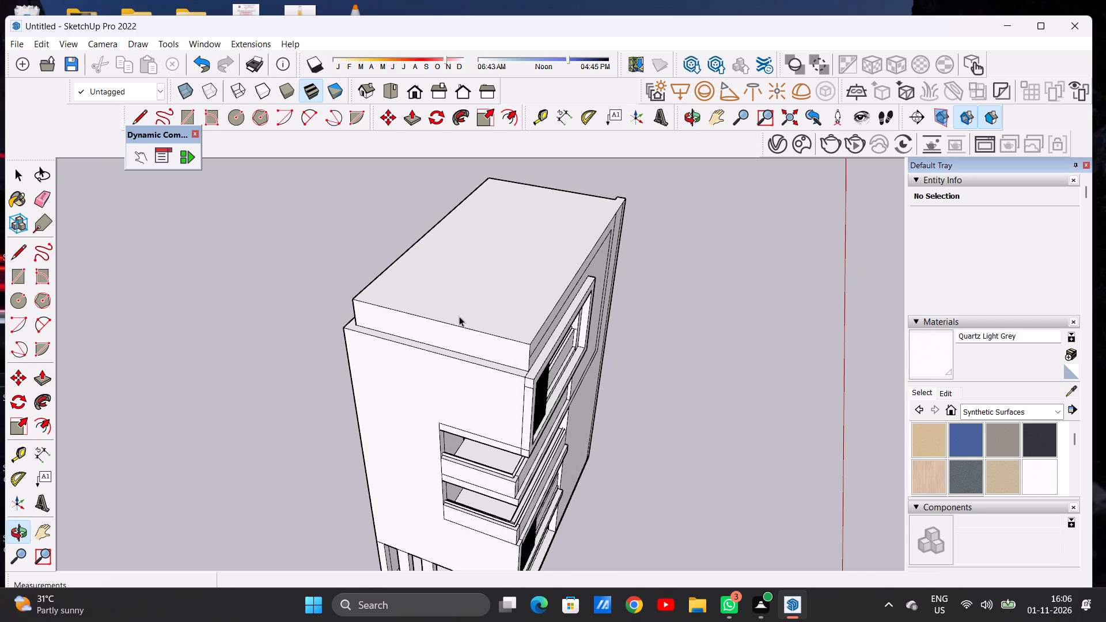
{"action": "scroll", "coordinate": [354, 320], "scroll_direction": "up", "scroll_amount": 2}
{"action": "middle_click_drag", "start_coordinate": [352, 320], "coordinate": [438, 365]}
{"action": "scroll", "coordinate": [387, 379], "scroll_direction": "up", "scroll_amount": 6}
{"action": "middle_click_drag", "start_coordinate": [384, 379], "coordinate": [462, 395]}
{"action": "scroll", "coordinate": [442, 407], "scroll_direction": "up", "scroll_amount": 5}
{"action": "scroll", "coordinate": [442, 407], "scroll_direction": "down", "scroll_amount": 1}
{"action": "scroll", "coordinate": [442, 407], "scroll_direction": "up", "scroll_amount": 3}
{"action": "key", "text": "l"}
{"action": "scroll", "coordinate": [463, 404], "scroll_direction": "up", "scroll_amount": 6}
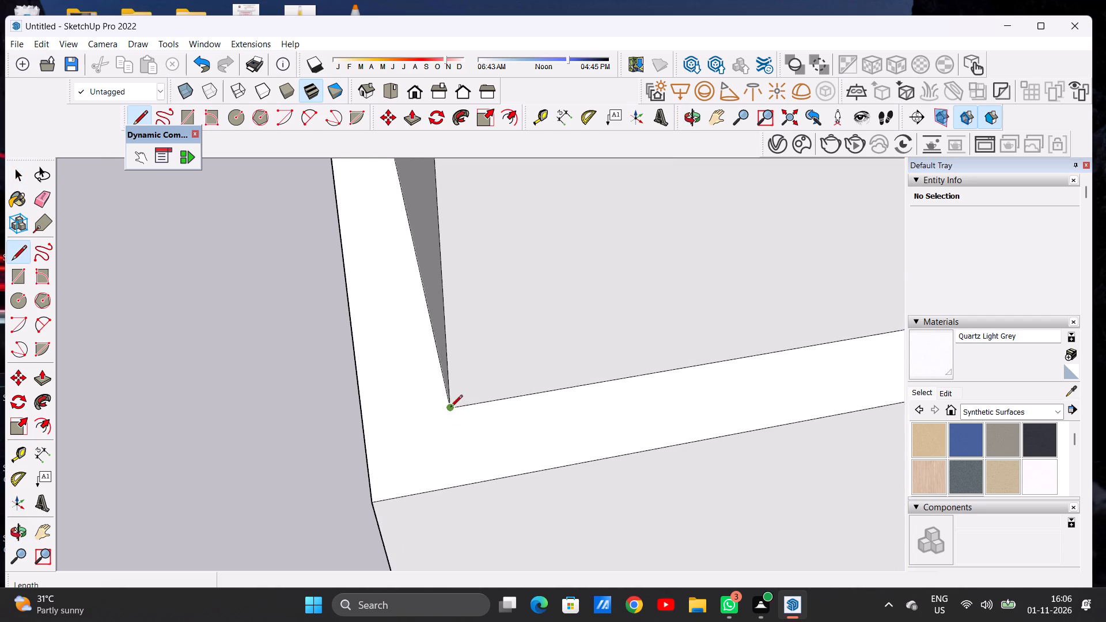
{"action": "left_click", "coordinate": [450, 407]}
{"action": "left_click", "coordinate": [364, 421]}
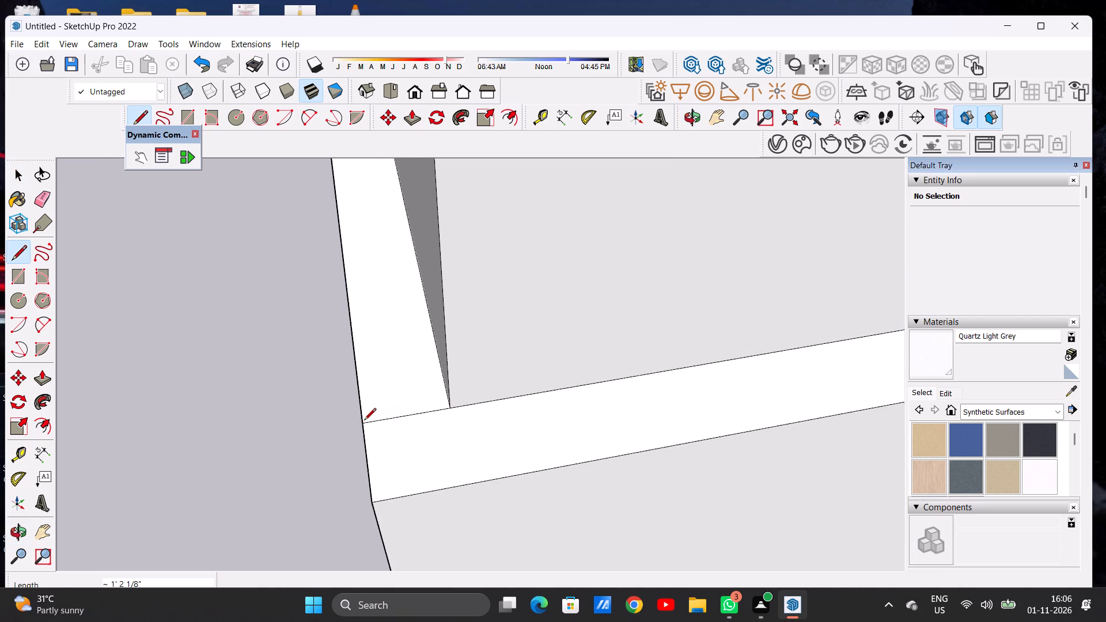
{"action": "key", "text": "space"}
Push/Pull the L-shaped ledge along the rear and plain-wall side up 3' 11 3/16", level with the roof top.
{"action": "scroll", "coordinate": [429, 404], "scroll_direction": "down", "scroll_amount": 20}
{"action": "scroll", "coordinate": [429, 404], "scroll_direction": "down", "scroll_amount": 10}
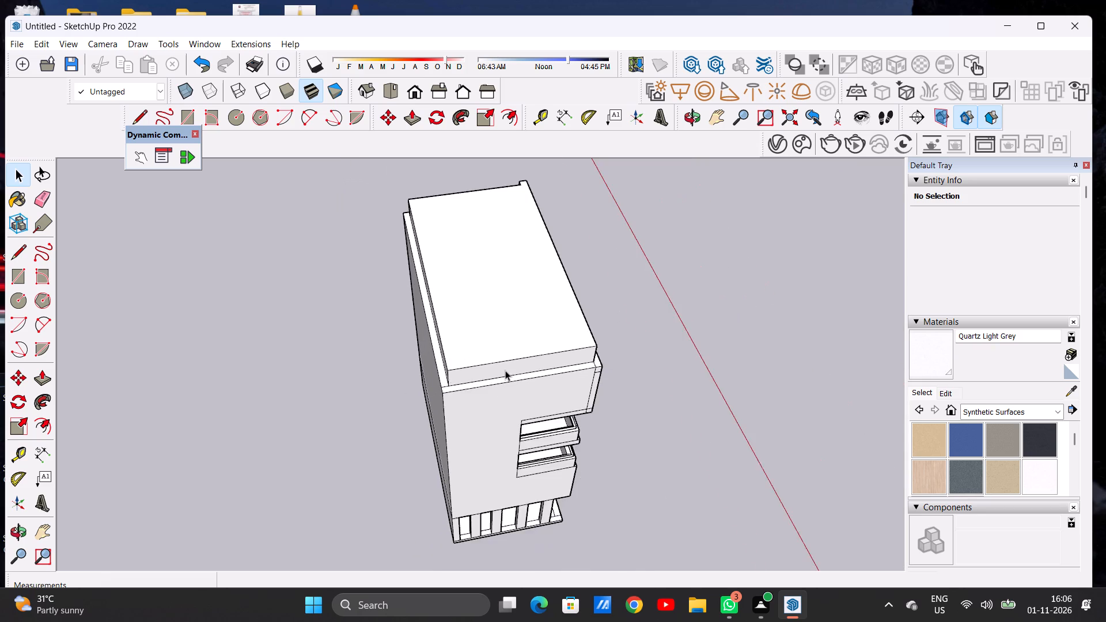
{"action": "scroll", "coordinate": [505, 370], "scroll_direction": "down", "scroll_amount": 4}
{"action": "middle_click_drag", "start_coordinate": [560, 365], "coordinate": [273, 343]}
{"action": "middle_click_drag", "start_coordinate": [540, 348], "coordinate": [287, 291]}
{"action": "scroll", "coordinate": [665, 313], "scroll_direction": "up", "scroll_amount": 3}
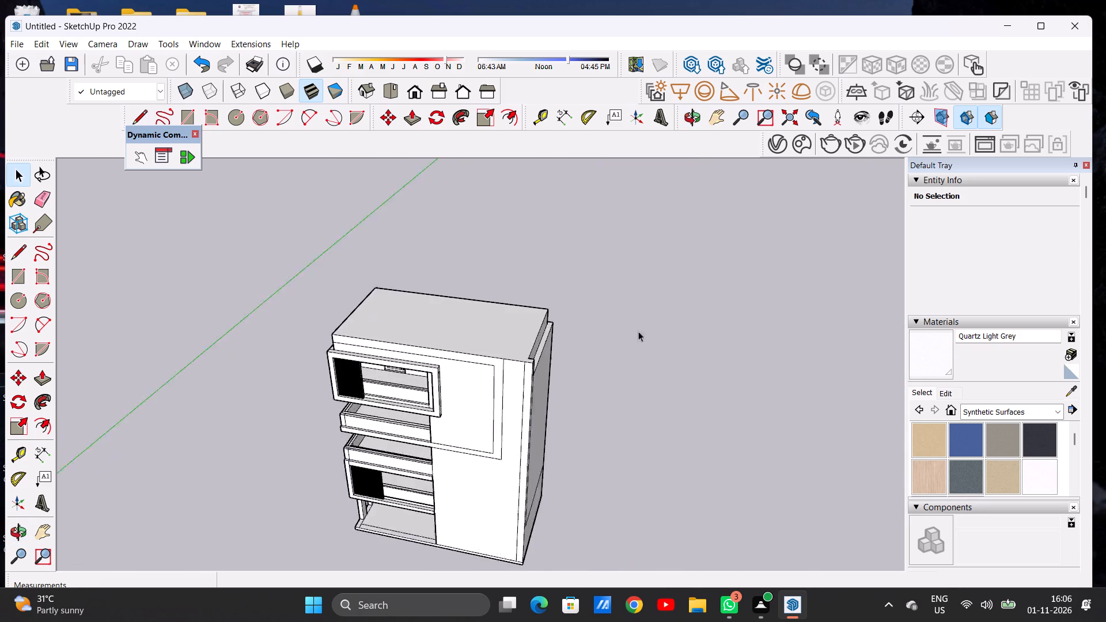
{"action": "scroll", "coordinate": [638, 331], "scroll_direction": "up", "scroll_amount": 9}
{"action": "key", "text": "p"}
{"action": "scroll", "coordinate": [517, 366], "scroll_direction": "up", "scroll_amount": 5}
{"action": "scroll", "coordinate": [516, 366], "scroll_direction": "down", "scroll_amount": 1}
{"action": "scroll", "coordinate": [516, 366], "scroll_direction": "up", "scroll_amount": 1}
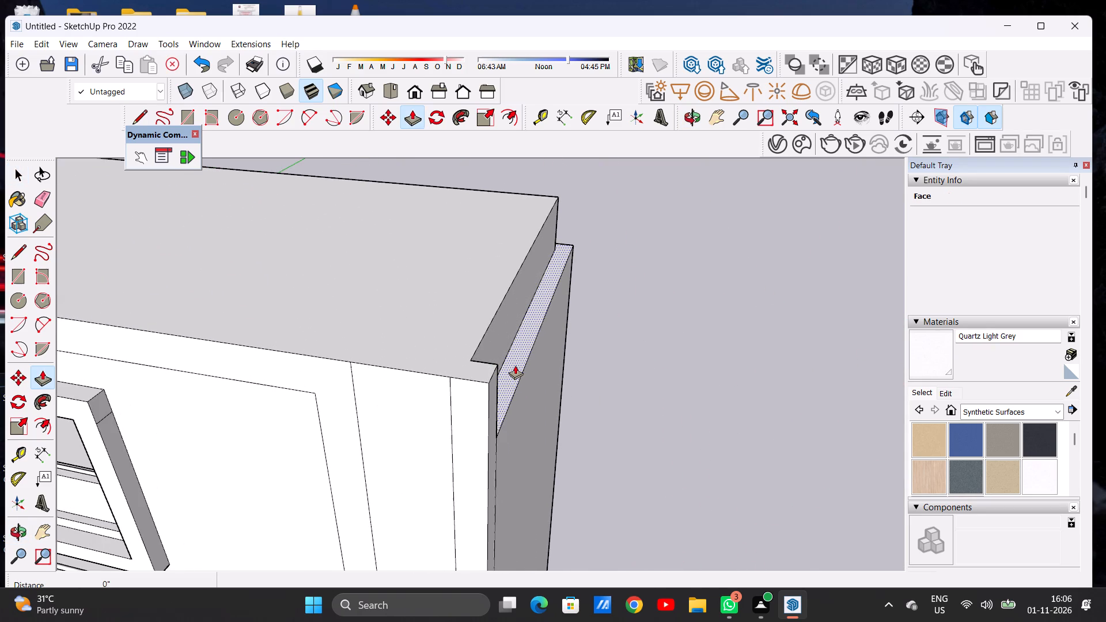
{"action": "left_click", "coordinate": [515, 365]}
{"action": "scroll", "coordinate": [514, 325], "scroll_direction": "down", "scroll_amount": 13}
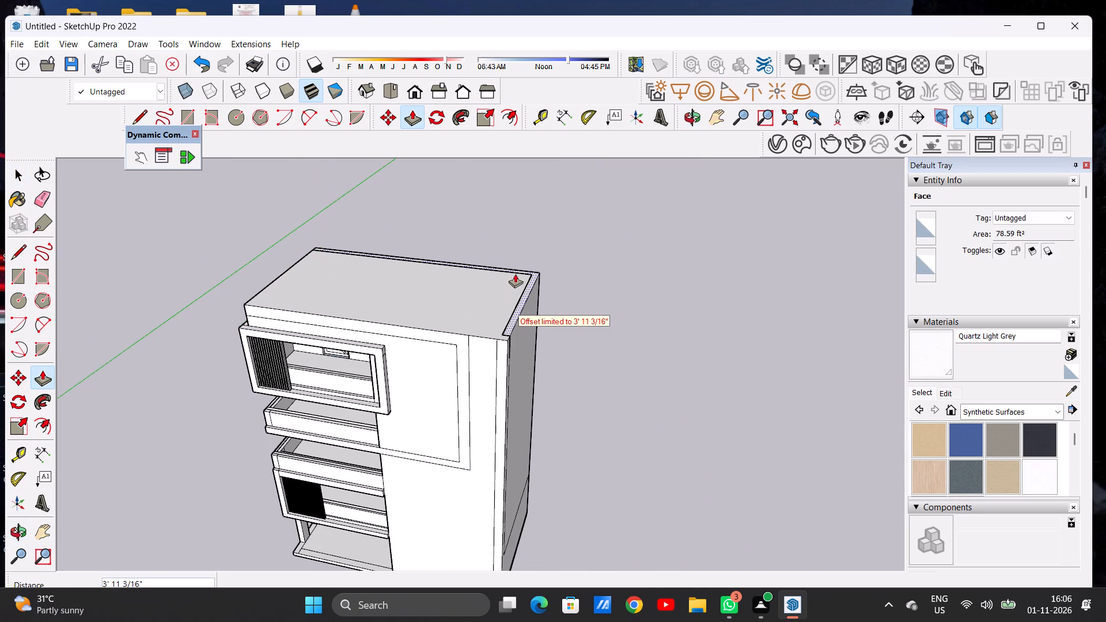
{"action": "left_click", "coordinate": [520, 279]}
Push/Pull the same L-shaped strip up about 6' 5 1/2" above the roof to form a parapet wall on two sides.
{"action": "scroll", "coordinate": [521, 311], "scroll_direction": "up", "scroll_amount": 11}
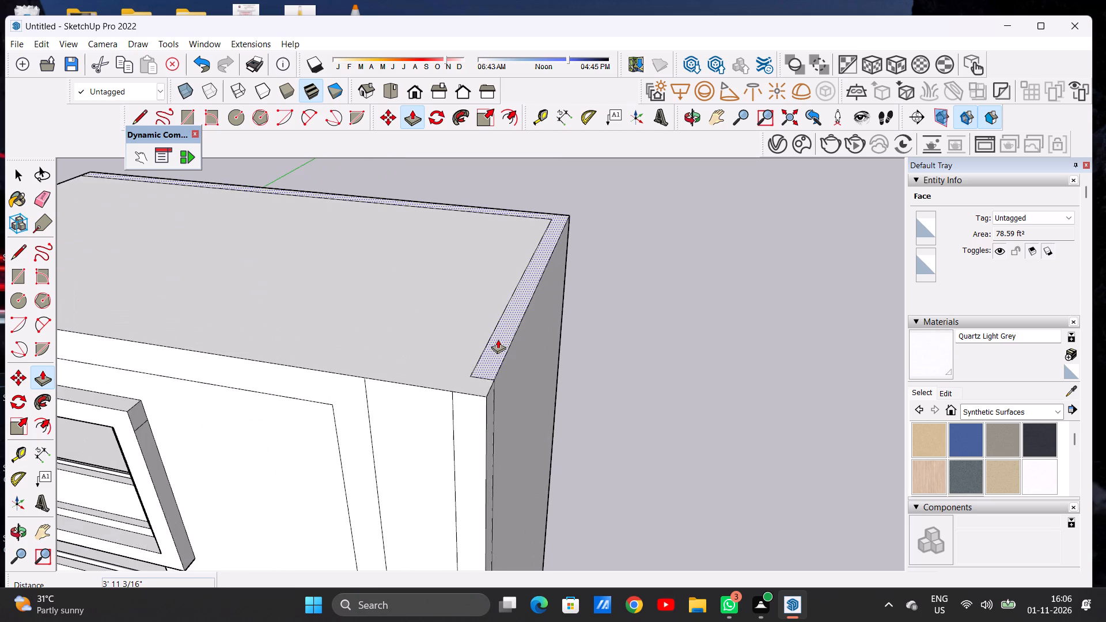
{"action": "left_click", "coordinate": [491, 351]}
{"action": "scroll", "coordinate": [513, 274], "scroll_direction": "down", "scroll_amount": 14}
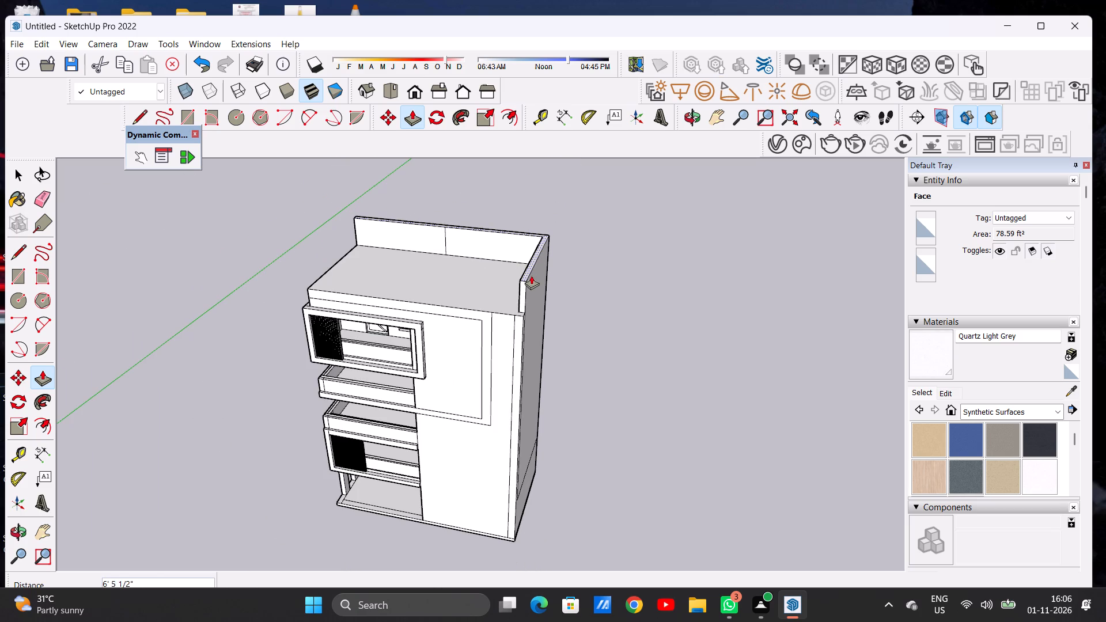
{"action": "left_click", "coordinate": [530, 269]}
{"action": "key", "text": "space"}
{"action": "scroll", "coordinate": [533, 294], "scroll_direction": "down", "scroll_amount": 2}
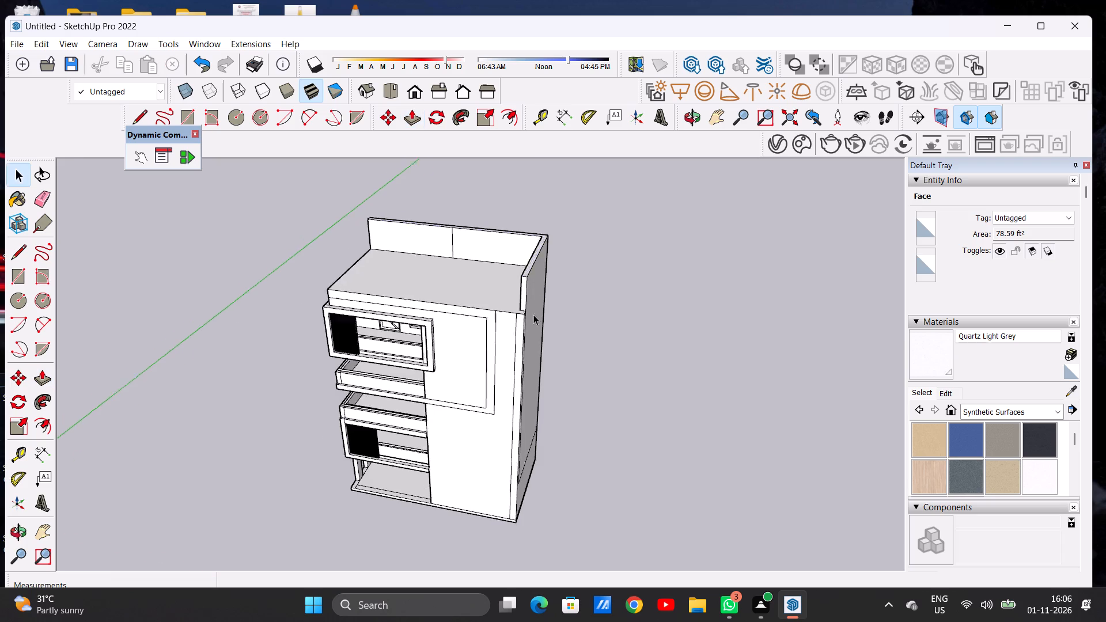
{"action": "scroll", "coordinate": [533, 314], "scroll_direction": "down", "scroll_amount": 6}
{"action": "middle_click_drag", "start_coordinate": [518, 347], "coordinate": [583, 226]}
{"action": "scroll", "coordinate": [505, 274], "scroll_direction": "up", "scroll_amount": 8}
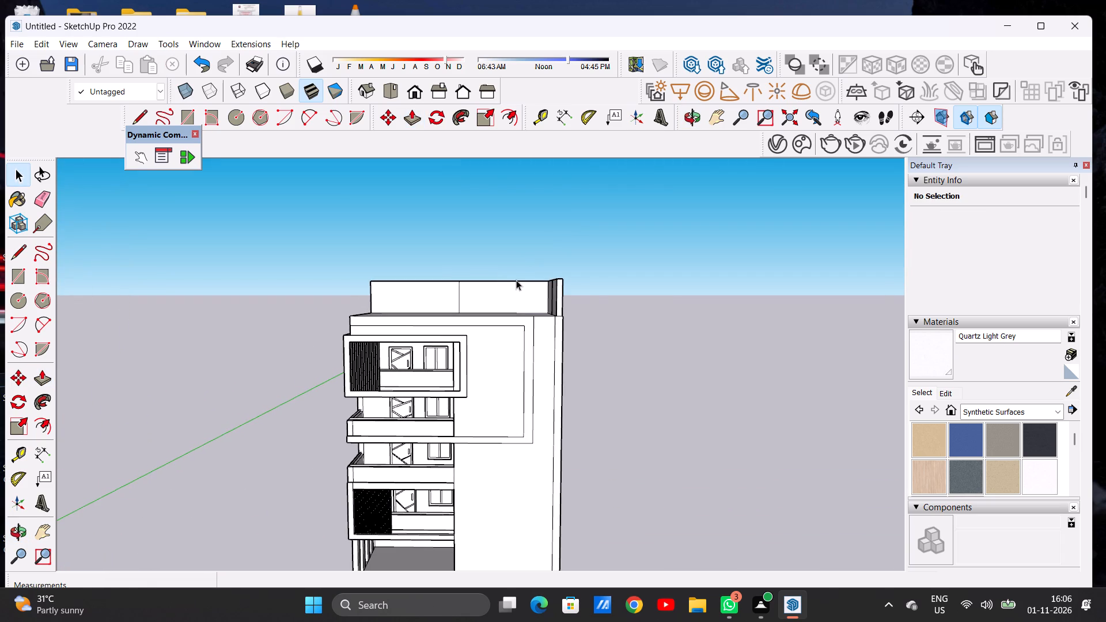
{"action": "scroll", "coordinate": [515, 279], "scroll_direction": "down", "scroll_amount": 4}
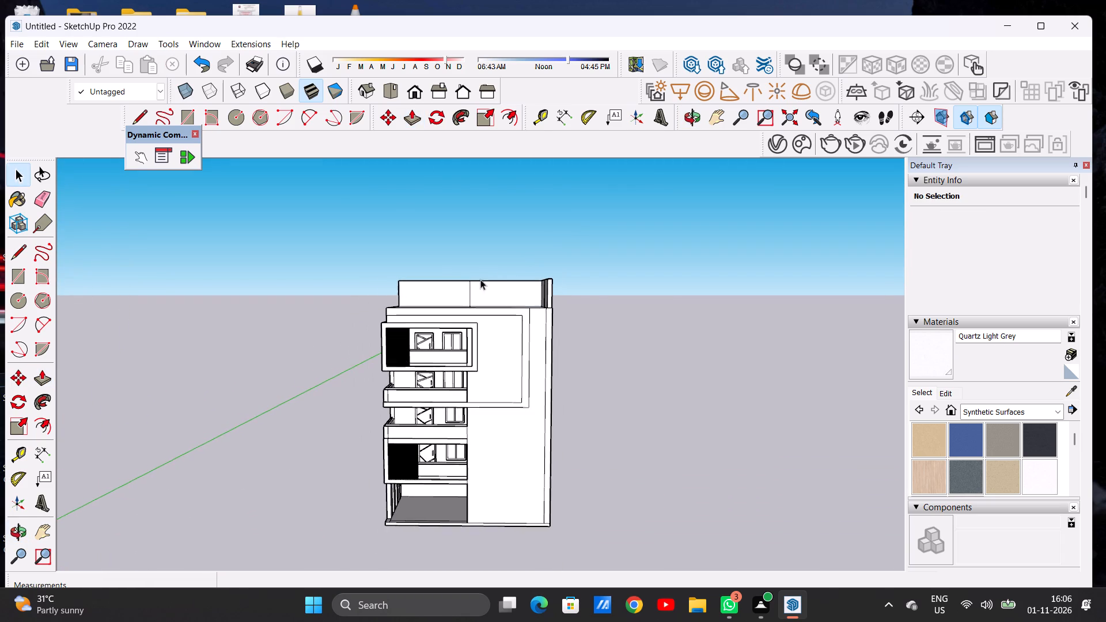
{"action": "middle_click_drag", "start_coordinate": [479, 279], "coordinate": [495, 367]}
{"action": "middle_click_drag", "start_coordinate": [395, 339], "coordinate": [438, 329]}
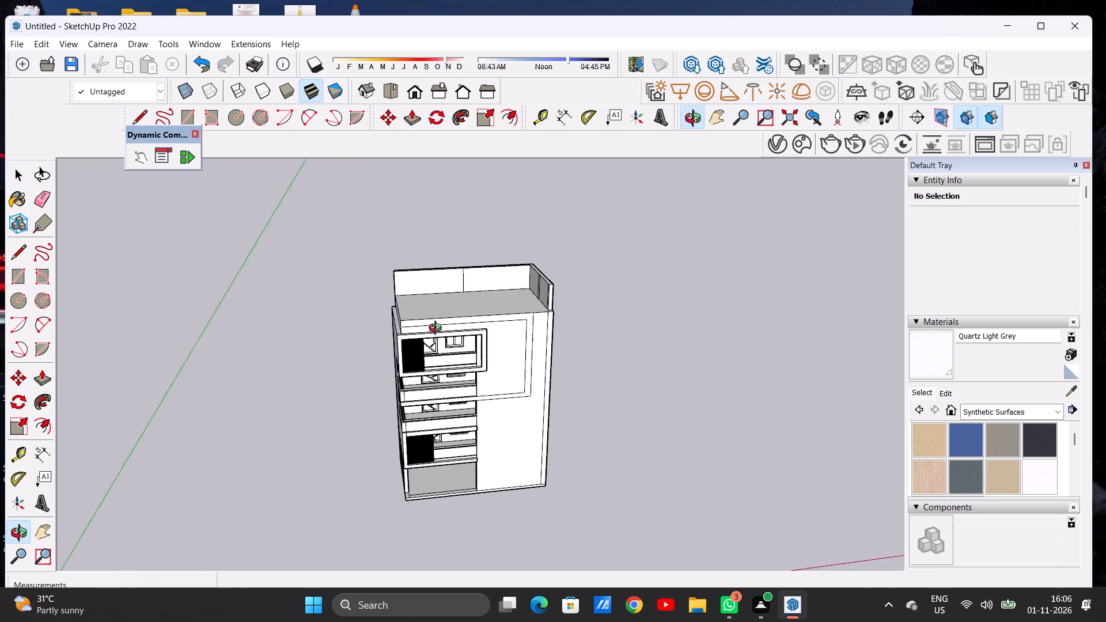
Push/Pull the balcony-side roof ledge up 11' 7 7/8", level with the rear parapet's top.
{"action": "middle_click_drag", "start_coordinate": [438, 329], "coordinate": [493, 332]}
{"action": "scroll", "coordinate": [422, 332], "scroll_direction": "up", "scroll_amount": 13}
{"action": "middle_click_drag", "start_coordinate": [406, 325], "coordinate": [393, 365]}
{"action": "scroll", "coordinate": [395, 365], "scroll_direction": "up", "scroll_amount": 6}
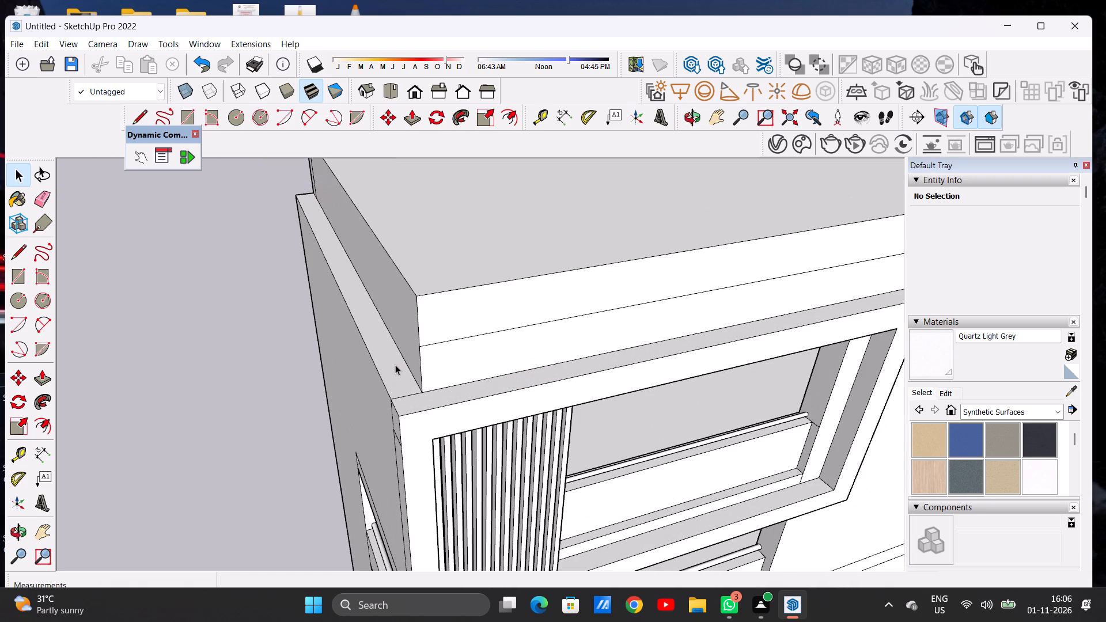
{"action": "key", "text": "p"}
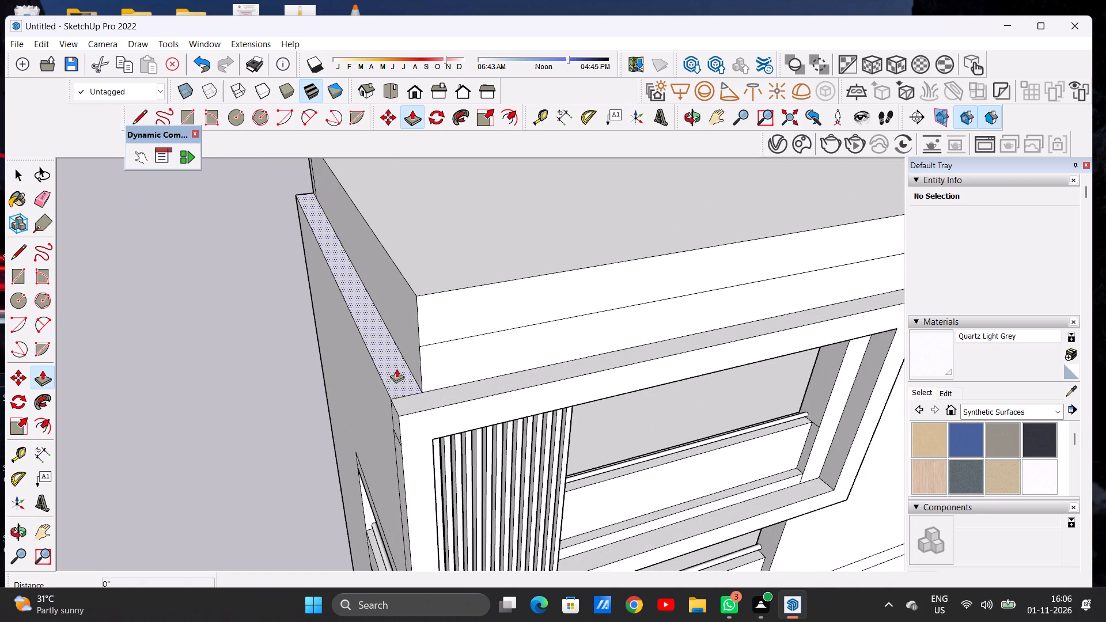
{"action": "left_click", "coordinate": [396, 369]}
{"action": "scroll", "coordinate": [399, 294], "scroll_direction": "down", "scroll_amount": 12}
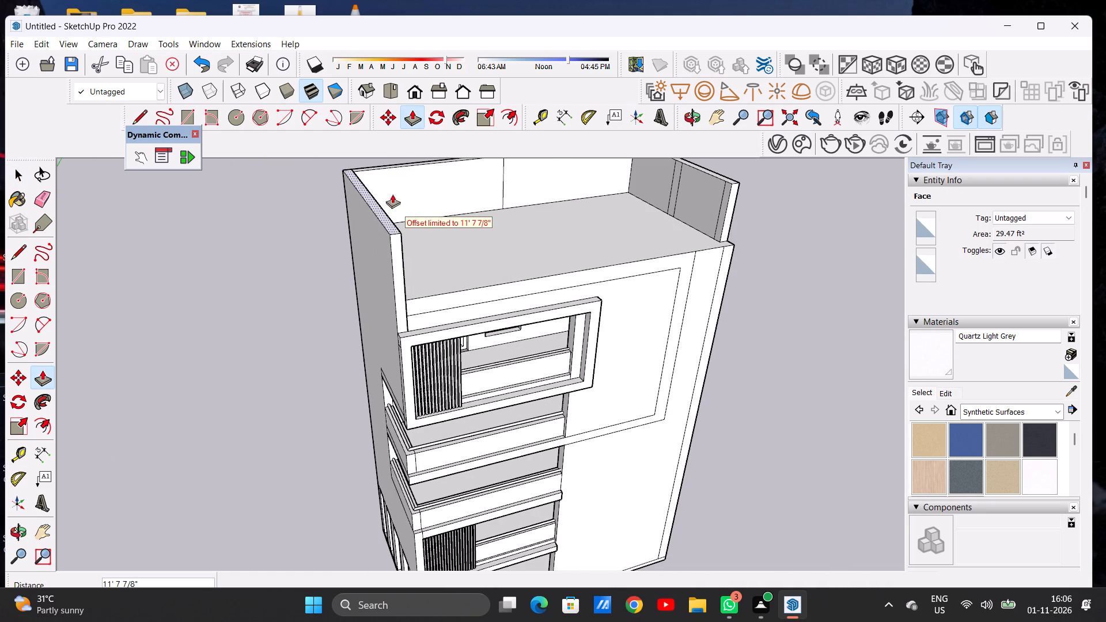
{"action": "left_click", "coordinate": [392, 194]}
{"action": "key", "text": "space"}
Draw two short lines across the balcony-side front corner, extending the roof edge (about 1' 2 1/8") and the band outline's top line to the outer edge.
{"action": "scroll", "coordinate": [411, 259], "scroll_direction": "down", "scroll_amount": 8}
{"action": "middle_click_drag", "start_coordinate": [490, 316], "coordinate": [392, 237]}
{"action": "scroll", "coordinate": [437, 276], "scroll_direction": "up", "scroll_amount": 3}
{"action": "scroll", "coordinate": [437, 276], "scroll_direction": "down", "scroll_amount": 1}
{"action": "scroll", "coordinate": [437, 277], "scroll_direction": "up", "scroll_amount": 10}
{"action": "scroll", "coordinate": [402, 280], "scroll_direction": "down", "scroll_amount": 1}
{"action": "scroll", "coordinate": [402, 280], "scroll_direction": "up", "scroll_amount": 1}
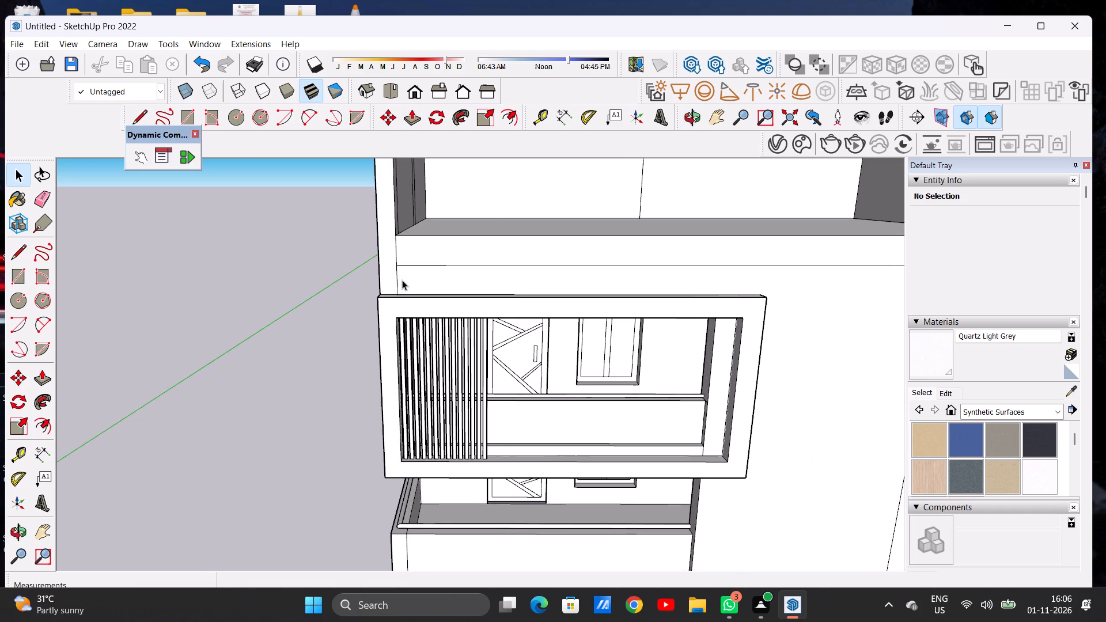
{"action": "scroll", "coordinate": [398, 281], "scroll_direction": "down", "scroll_amount": 6}
{"action": "middle_click_drag", "start_coordinate": [389, 279], "coordinate": [387, 266]}
{"action": "scroll", "coordinate": [397, 263], "scroll_direction": "up", "scroll_amount": 6}
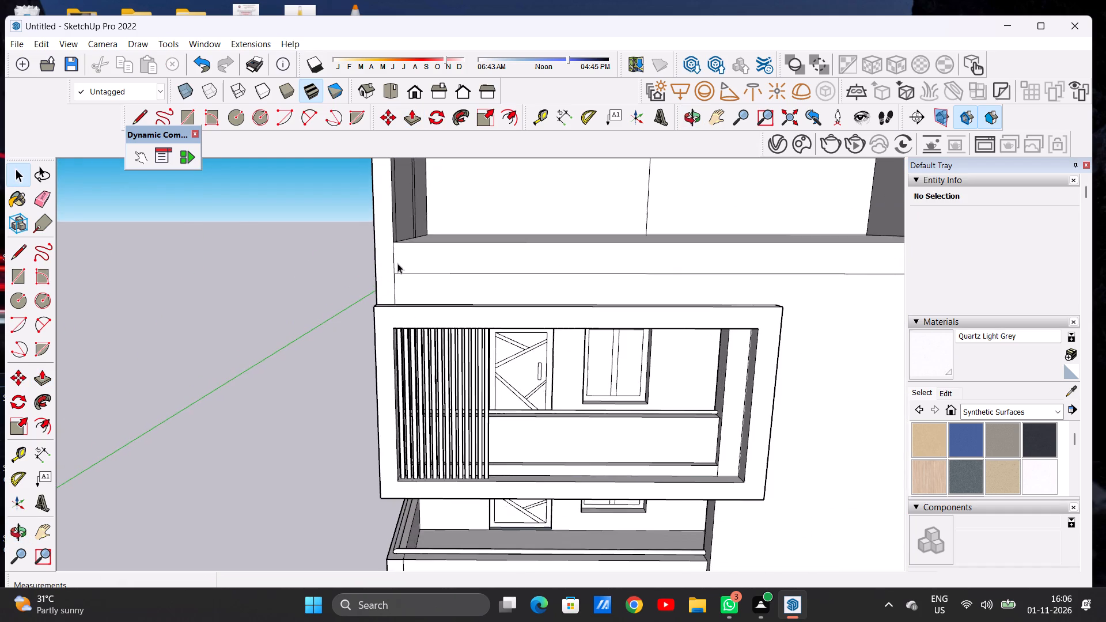
{"action": "scroll", "coordinate": [393, 267], "scroll_direction": "down", "scroll_amount": 5}
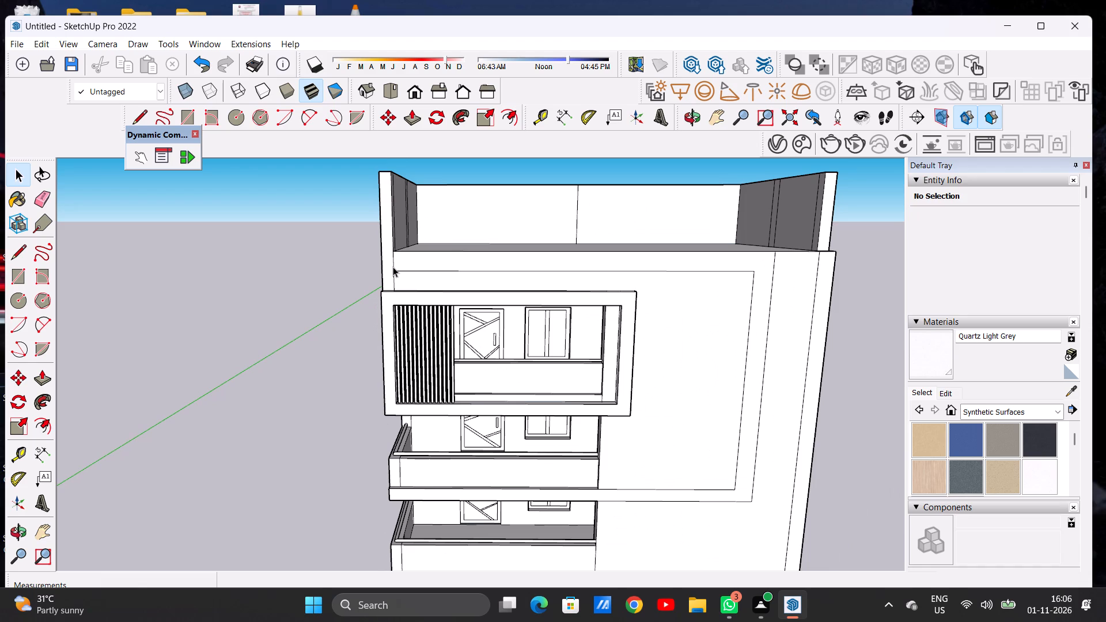
{"action": "scroll", "coordinate": [384, 266], "scroll_direction": "up", "scroll_amount": 6}
{"action": "key", "text": "l"}
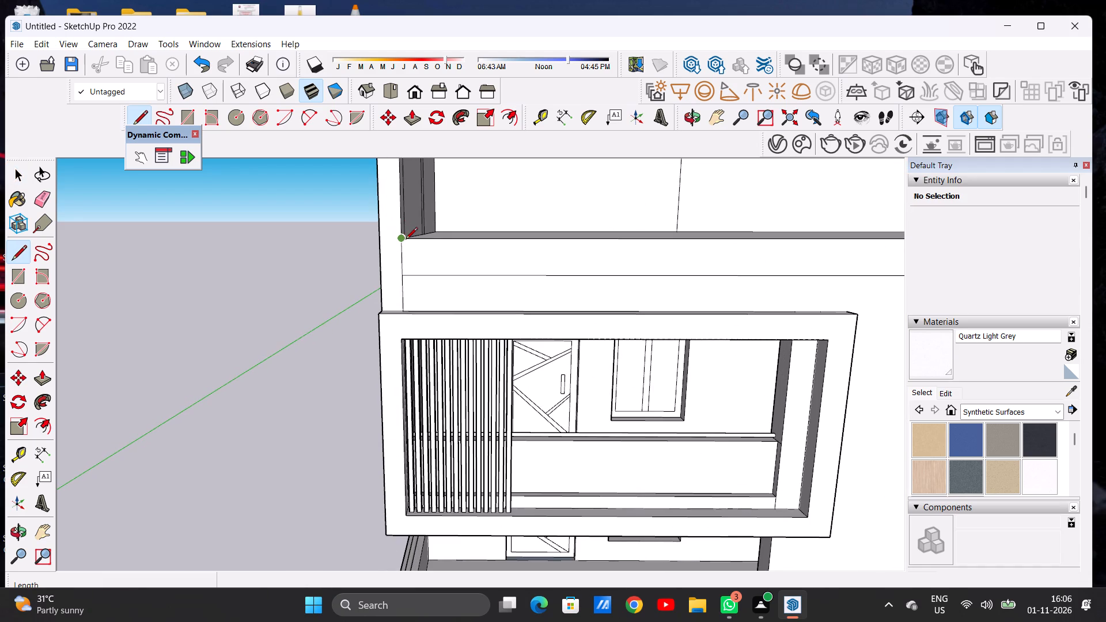
{"action": "left_click", "coordinate": [406, 240]}
{"action": "left_click", "coordinate": [382, 242]}
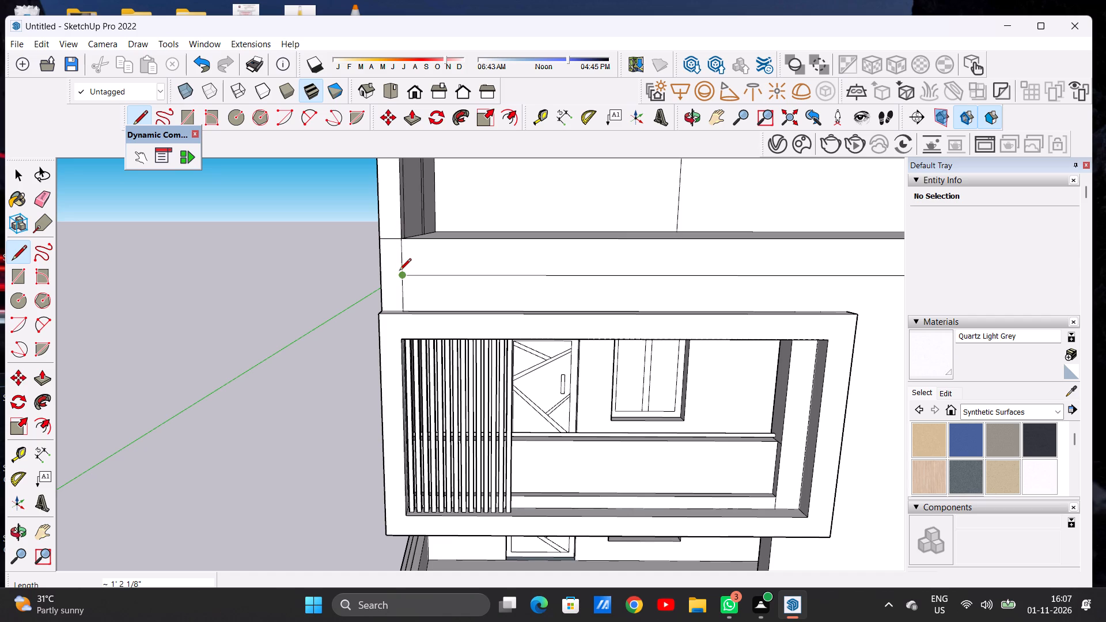
{"action": "left_click", "coordinate": [399, 272]}
{"action": "left_click", "coordinate": [386, 272]}
{"action": "key", "text": "space"}
Erase the short vertical edge between those two extended lines at the balcony-side front corner.
{"action": "type", "text": "E"}
{"action": "left_click_drag", "start_coordinate": [415, 267], "coordinate": [400, 266]}
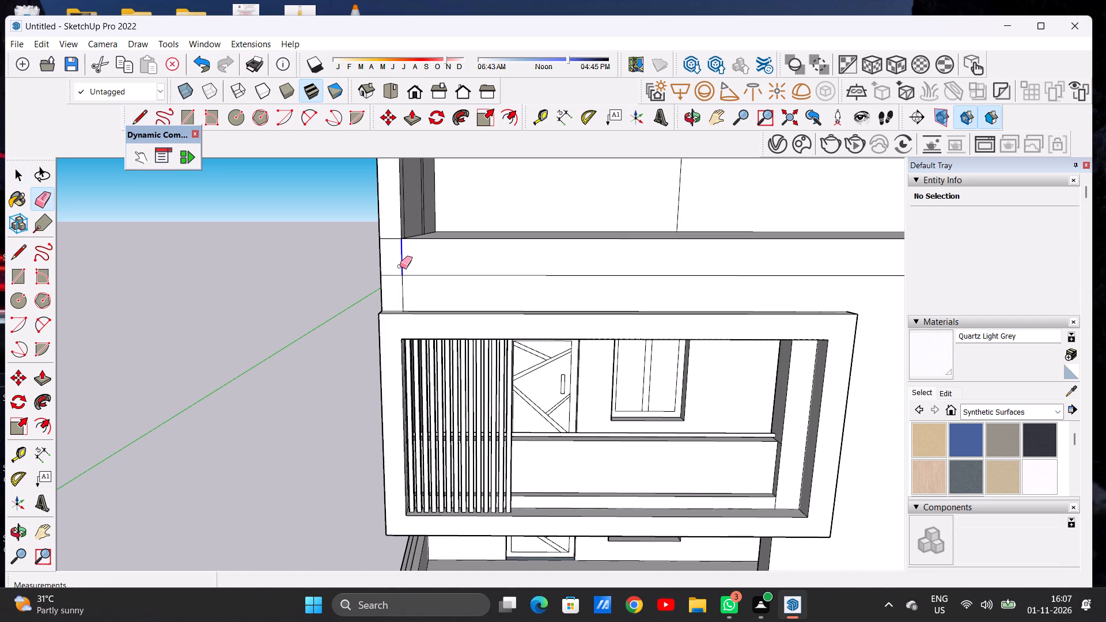
{"action": "scroll", "coordinate": [395, 230], "scroll_direction": "up", "scroll_amount": 6}
{"action": "key", "text": "space"}
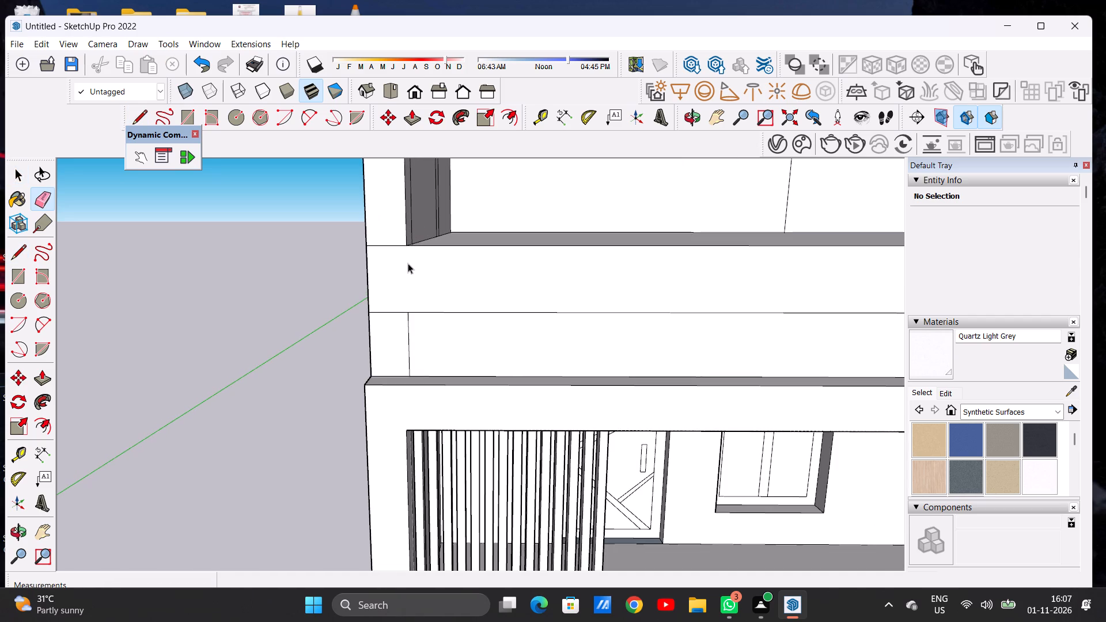
Erase the vertical seam line in the middle of the rear parapet's inner face.
{"action": "scroll", "coordinate": [406, 273], "scroll_direction": "down", "scroll_amount": 9}
{"action": "scroll", "coordinate": [397, 246], "scroll_direction": "up", "scroll_amount": 10}
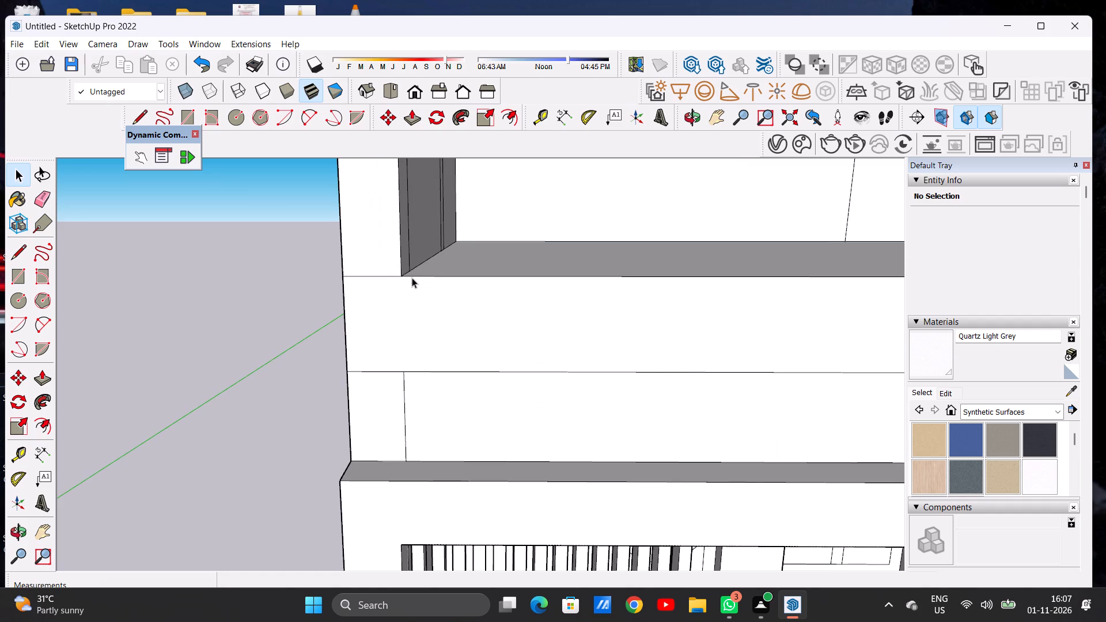
{"action": "middle_click_drag", "start_coordinate": [461, 292], "coordinate": [525, 286]}
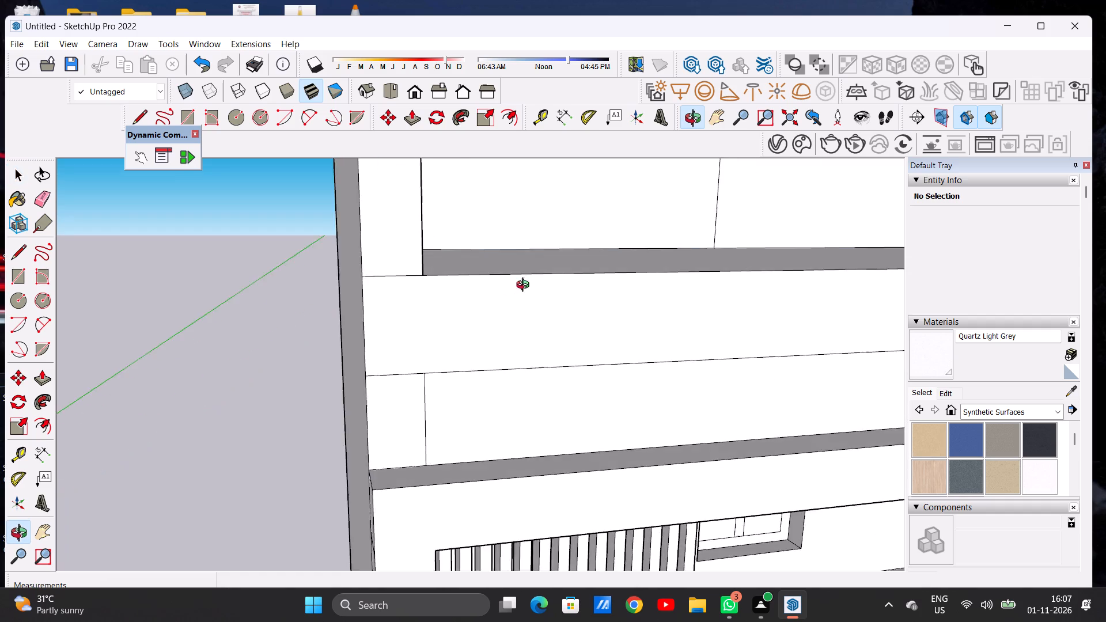
{"action": "middle_click_drag", "start_coordinate": [525, 286], "coordinate": [484, 294]}
{"action": "scroll", "coordinate": [472, 302], "scroll_direction": "down", "scroll_amount": 11}
{"action": "scroll", "coordinate": [457, 313], "scroll_direction": "up", "scroll_amount": 1}
{"action": "scroll", "coordinate": [456, 313], "scroll_direction": "down", "scroll_amount": 5}
{"action": "scroll", "coordinate": [449, 312], "scroll_direction": "up", "scroll_amount": 1}
{"action": "scroll", "coordinate": [449, 312], "scroll_direction": "down", "scroll_amount": 3}
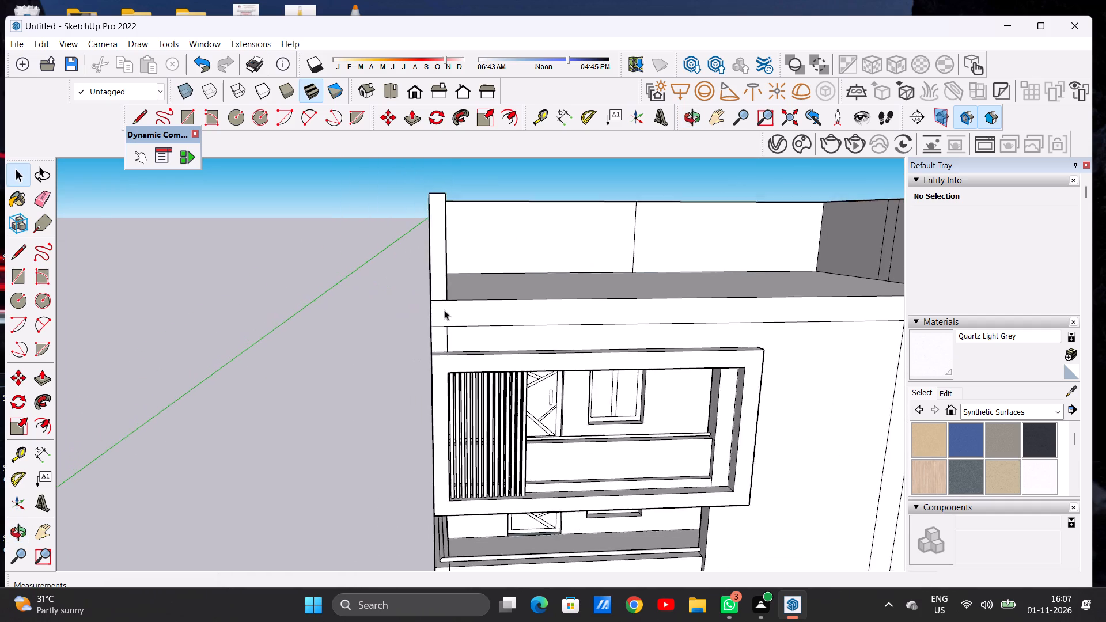
{"action": "scroll", "coordinate": [444, 310], "scroll_direction": "down", "scroll_amount": 1}
{"action": "scroll", "coordinate": [444, 310], "scroll_direction": "up", "scroll_amount": 1}
{"action": "scroll", "coordinate": [444, 310], "scroll_direction": "down", "scroll_amount": 4}
{"action": "middle_click_drag", "start_coordinate": [633, 337], "coordinate": [614, 327]}
{"action": "scroll", "coordinate": [448, 331], "scroll_direction": "down", "scroll_amount": 4}
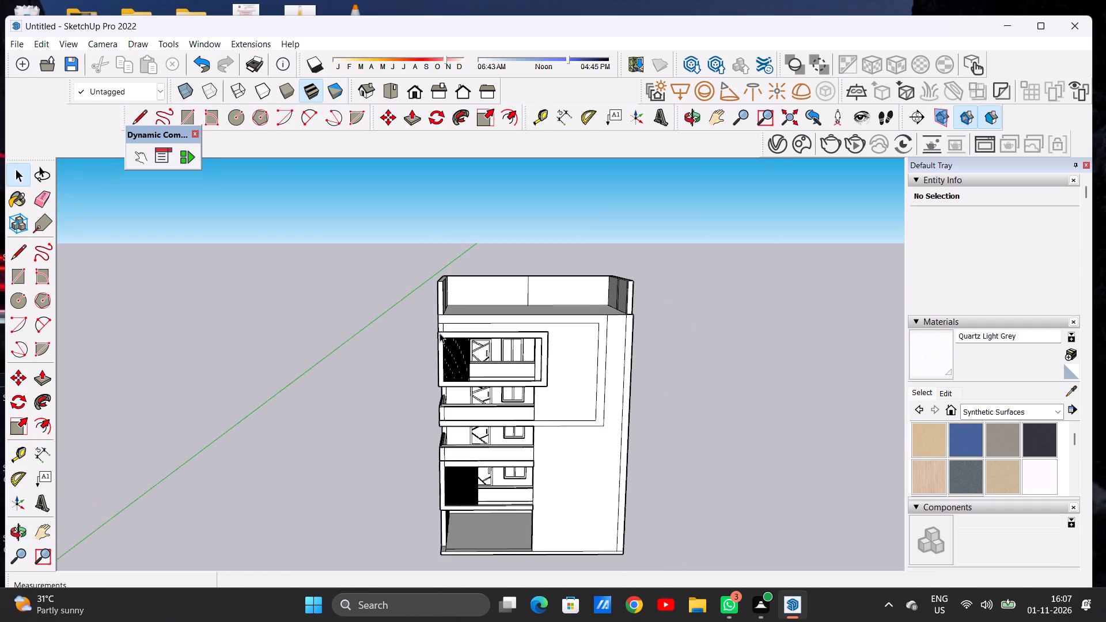
{"action": "scroll", "coordinate": [440, 333], "scroll_direction": "down", "scroll_amount": 7}
{"action": "scroll", "coordinate": [502, 306], "scroll_direction": "up", "scroll_amount": 11}
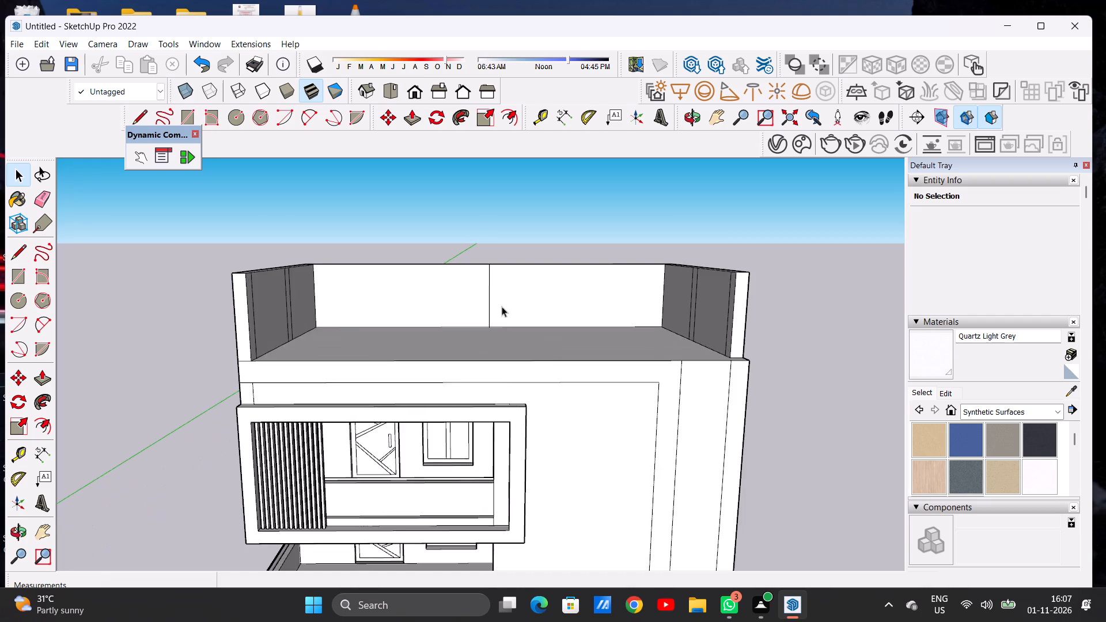
{"action": "middle_click_drag", "start_coordinate": [500, 304], "coordinate": [494, 343]}
{"action": "scroll", "coordinate": [494, 268], "scroll_direction": "up", "scroll_amount": 7}
{"action": "key", "text": "e"}
{"action": "left_click_drag", "start_coordinate": [496, 268], "coordinate": [480, 281]}
{"action": "scroll", "coordinate": [530, 291], "scroll_direction": "down", "scroll_amount": 11}
Erase the paired vertical lines partway along the inner faces of the balcony-side and plain-wall-side parapets.
{"action": "middle_click_drag", "start_coordinate": [502, 308], "coordinate": [380, 314]}
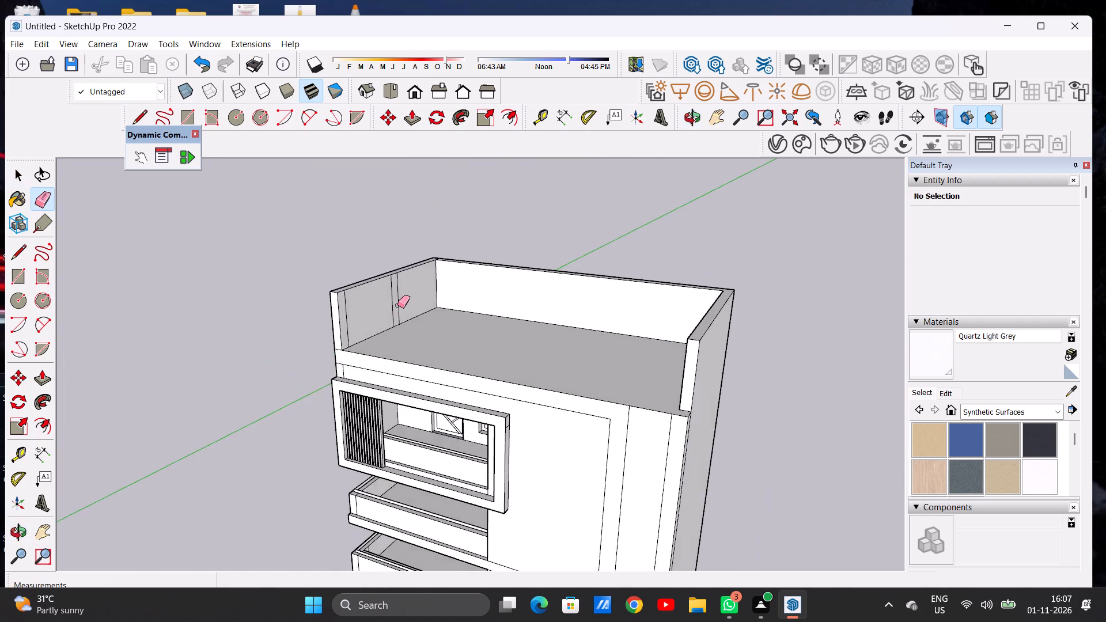
{"action": "scroll", "coordinate": [397, 305], "scroll_direction": "up", "scroll_amount": 6}
{"action": "left_click_drag", "start_coordinate": [403, 296], "coordinate": [389, 305]}
{"action": "scroll", "coordinate": [395, 313], "scroll_direction": "down", "scroll_amount": 11}
{"action": "middle_click_drag", "start_coordinate": [442, 332], "coordinate": [676, 302]}
{"action": "scroll", "coordinate": [629, 310], "scroll_direction": "up", "scroll_amount": 3}
{"action": "scroll", "coordinate": [616, 316], "scroll_direction": "down", "scroll_amount": 1}
{"action": "scroll", "coordinate": [609, 318], "scroll_direction": "up", "scroll_amount": 14}
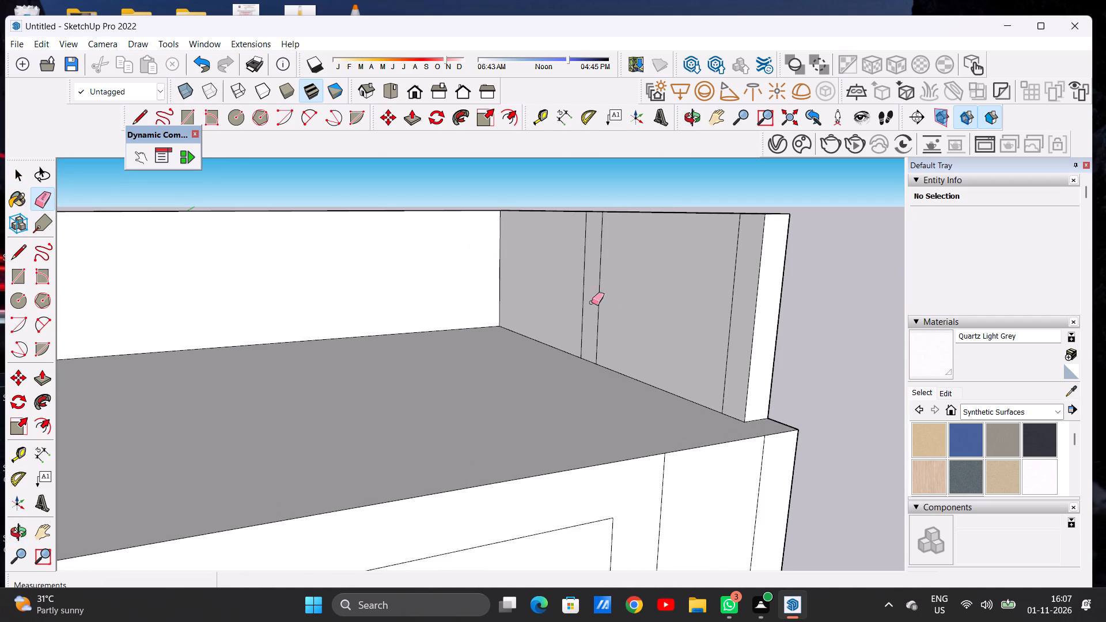
{"action": "left_click_drag", "start_coordinate": [584, 289], "coordinate": [600, 300]}
{"action": "key", "text": "space"}
{"action": "scroll", "coordinate": [640, 274], "scroll_direction": "down", "scroll_amount": 6}
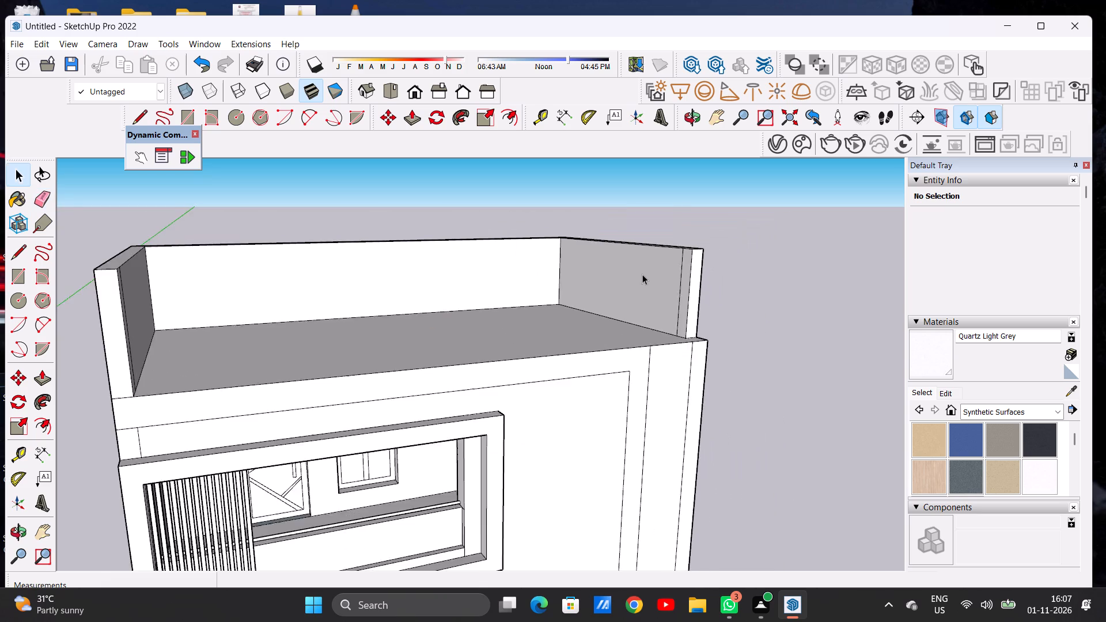
Draw an L-shaped line on the roof surface from the middle of the front edge inward, and across to the plain-wall-side parapet.
{"action": "scroll", "coordinate": [642, 274], "scroll_direction": "down", "scroll_amount": 9}
{"action": "middle_click_drag", "start_coordinate": [650, 316], "coordinate": [540, 351]}
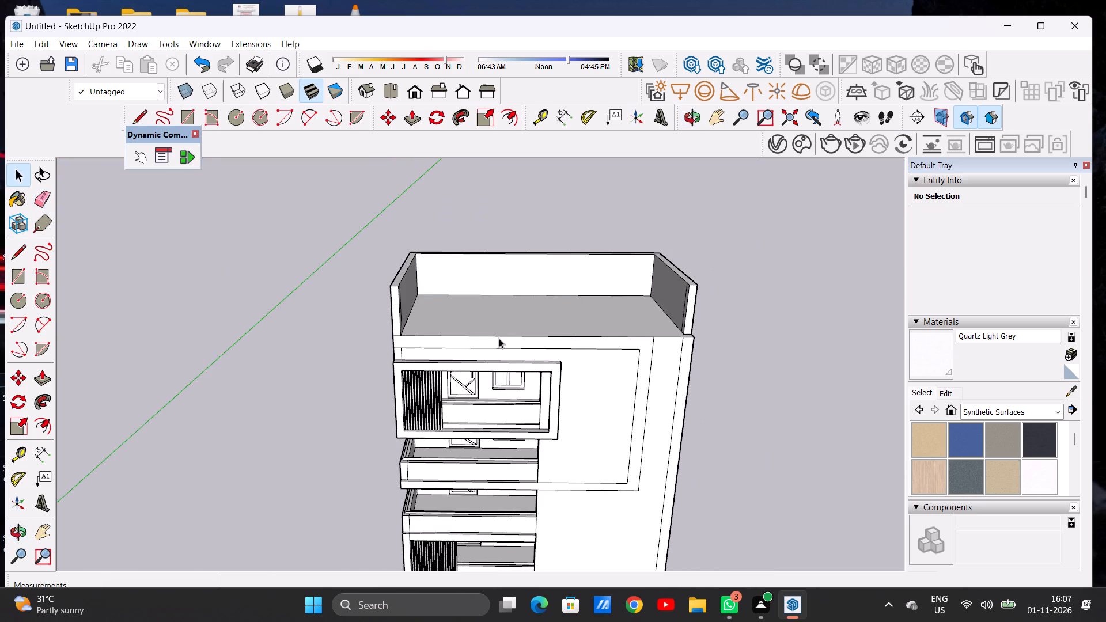
{"action": "scroll", "coordinate": [499, 338], "scroll_direction": "down", "scroll_amount": 2}
{"action": "middle_click_drag", "start_coordinate": [605, 321], "coordinate": [591, 295]}
{"action": "scroll", "coordinate": [639, 314], "scroll_direction": "up", "scroll_amount": 2}
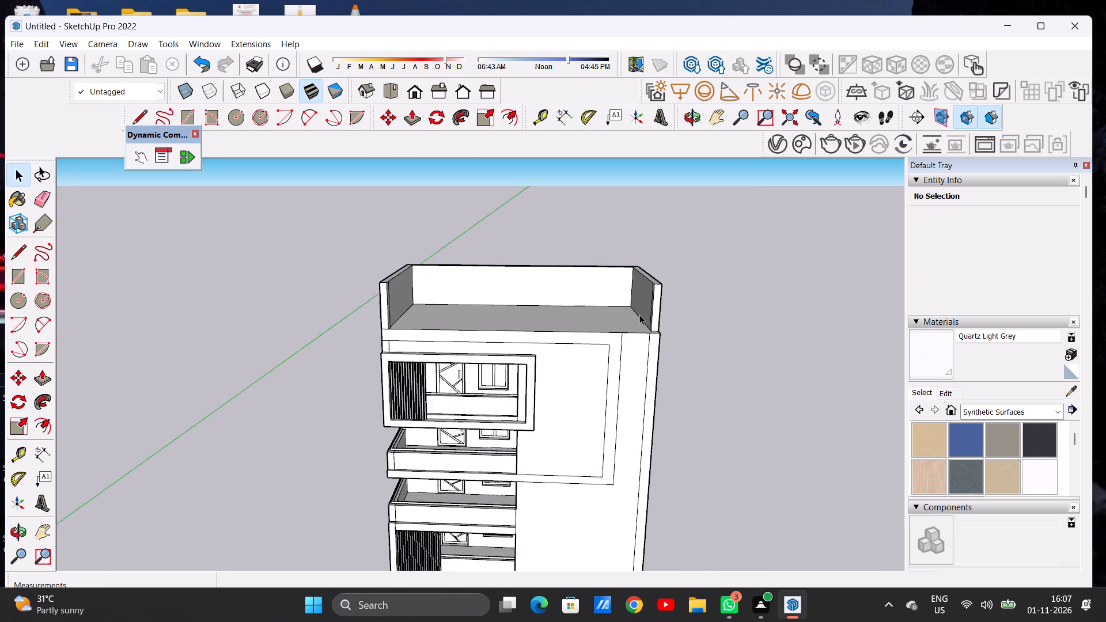
{"action": "scroll", "coordinate": [639, 314], "scroll_direction": "up", "scroll_amount": 11}
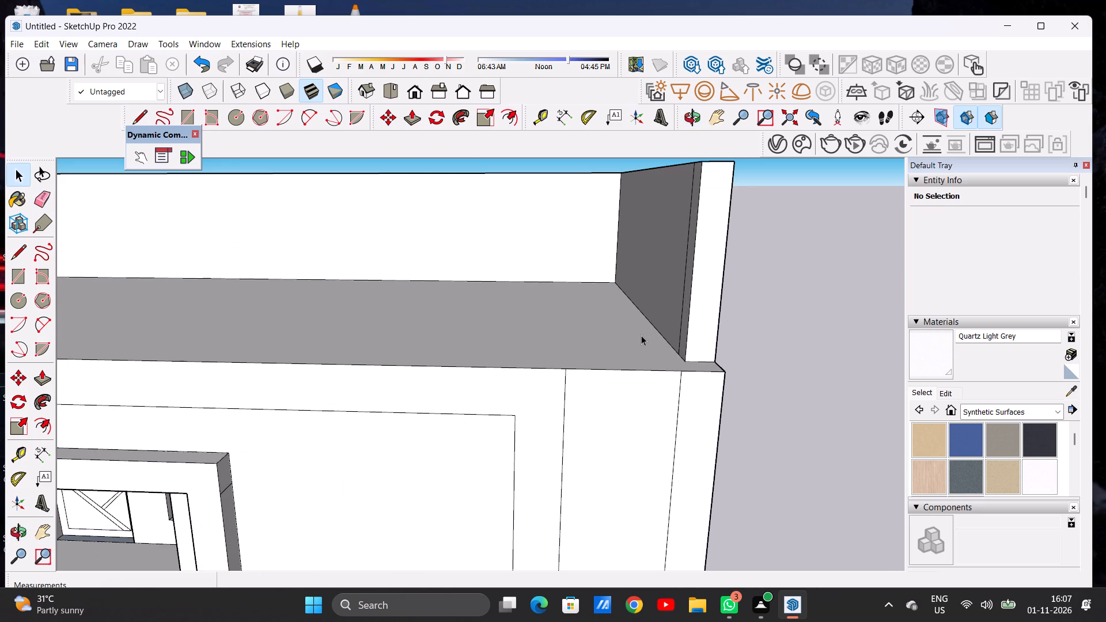
{"action": "scroll", "coordinate": [635, 328], "scroll_direction": "down", "scroll_amount": 11}
{"action": "middle_click_drag", "start_coordinate": [577, 321], "coordinate": [574, 363]}
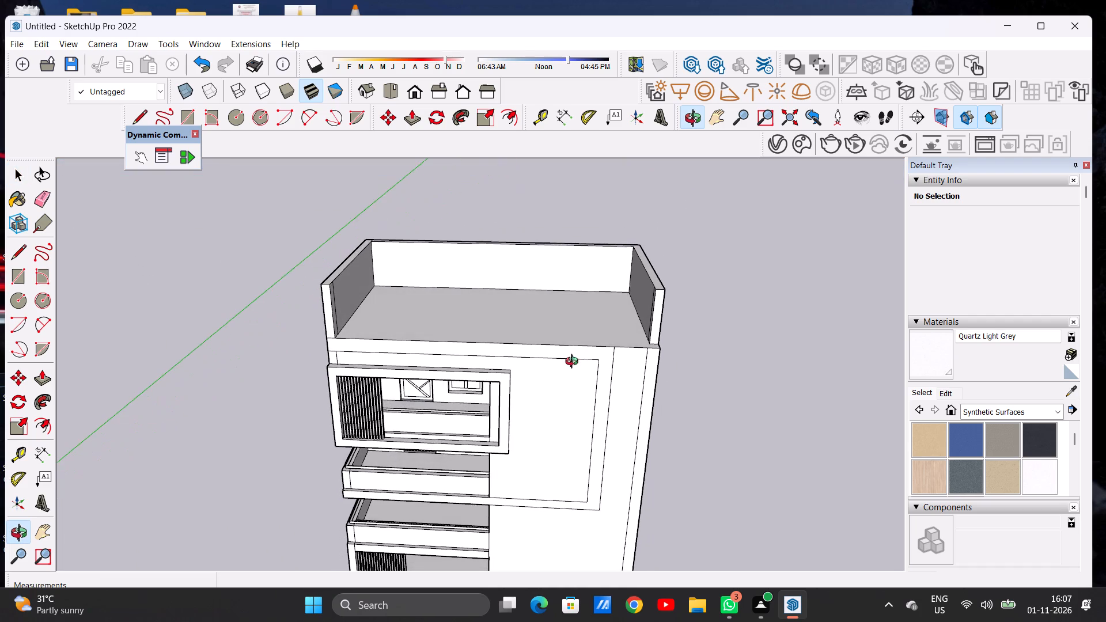
{"action": "middle_click_drag", "start_coordinate": [574, 363], "coordinate": [577, 369]}
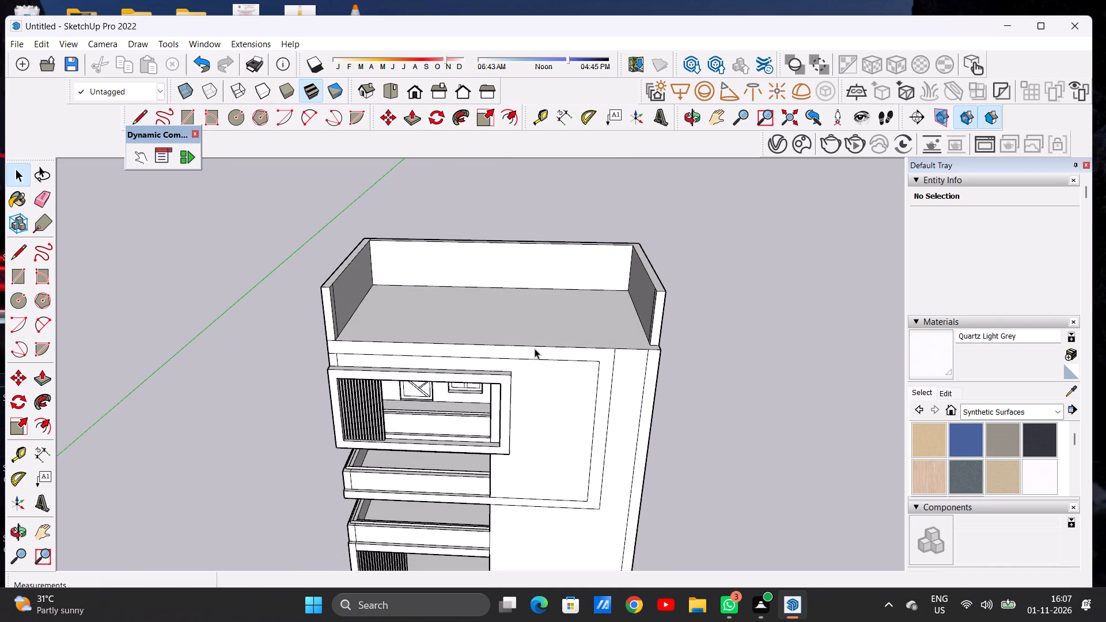
{"action": "scroll", "coordinate": [535, 348], "scroll_direction": "up", "scroll_amount": 3}
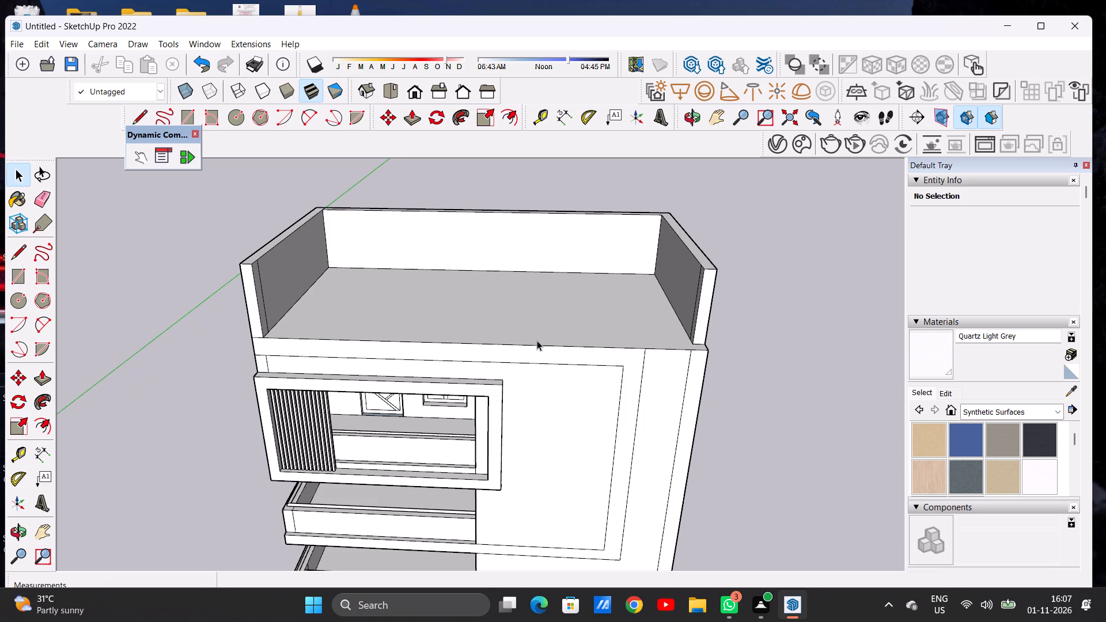
{"action": "middle_click_drag", "start_coordinate": [546, 318], "coordinate": [546, 345]}
{"action": "key", "text": "l"}
{"action": "middle_click_drag", "start_coordinate": [526, 351], "coordinate": [539, 354]}
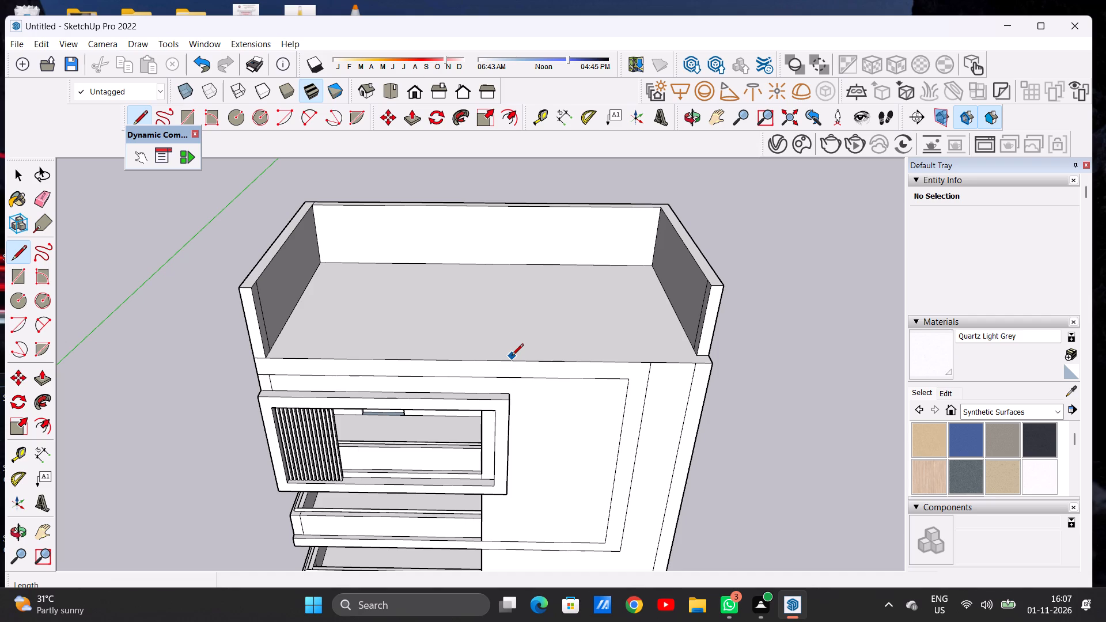
{"action": "left_click", "coordinate": [512, 358]}
{"action": "scroll", "coordinate": [516, 304], "scroll_direction": "up", "scroll_amount": 3}
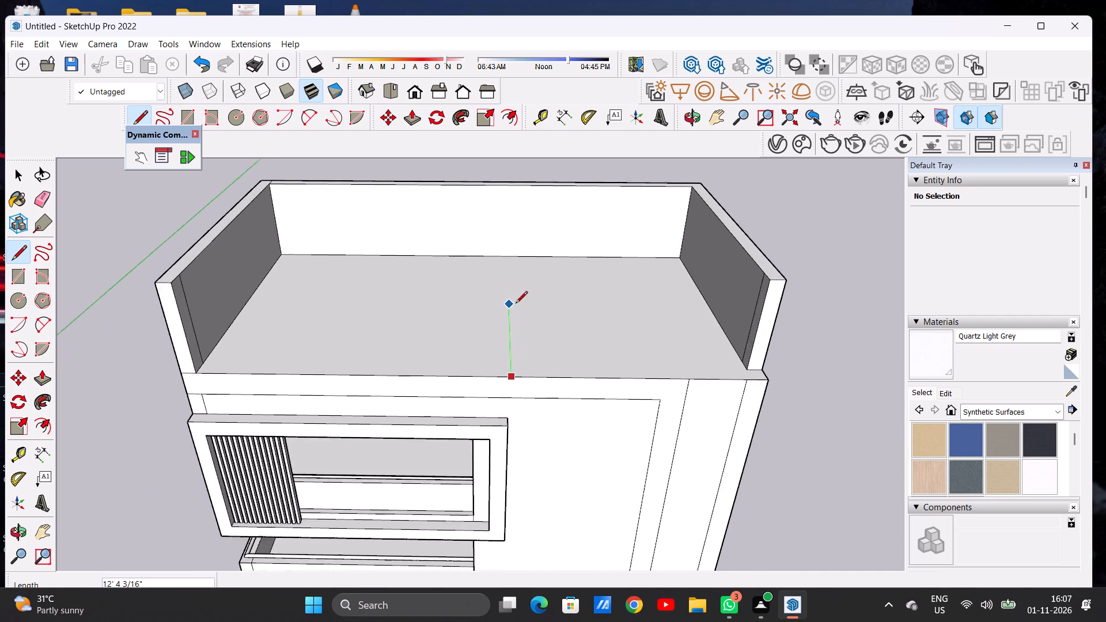
{"action": "scroll", "coordinate": [516, 304], "scroll_direction": "up", "scroll_amount": 2}
{"action": "left_click", "coordinate": [506, 319]}
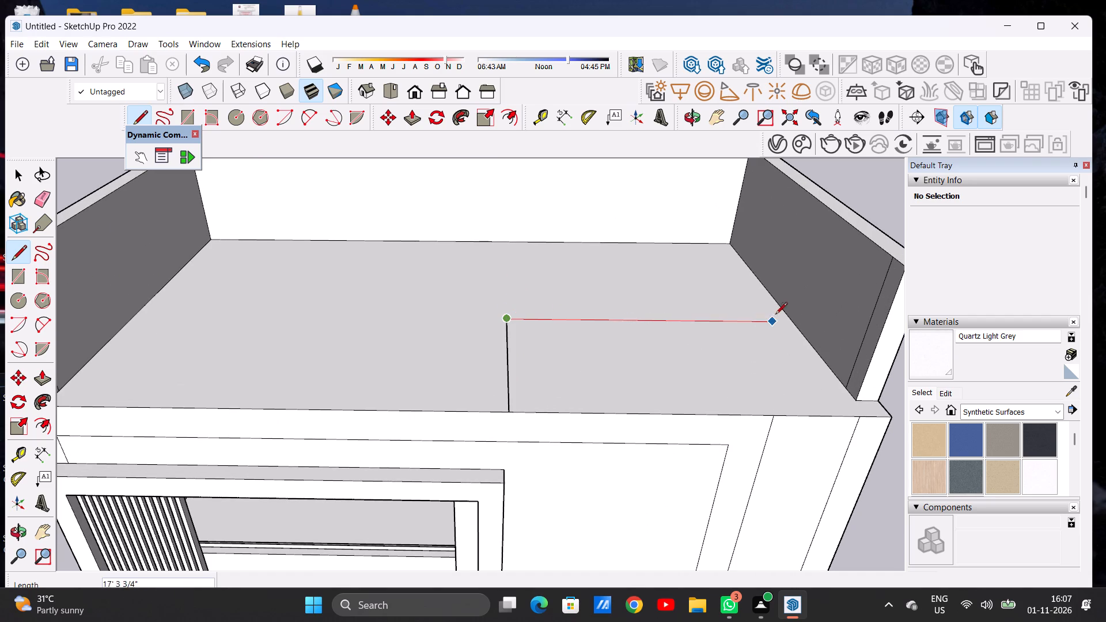
{"action": "left_click", "coordinate": [786, 322]}
{"action": "key", "text": "space"}
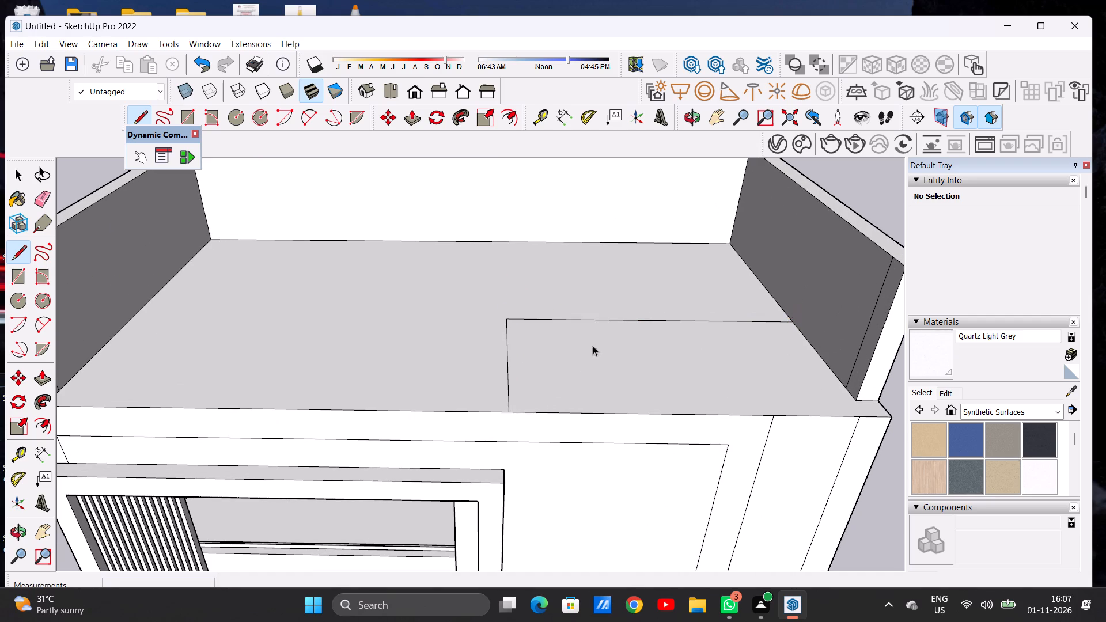
Push/Pull the front end face of the plain-wall-side parapet forward about 1' 5 1/4", flush with the front facade.
{"action": "scroll", "coordinate": [544, 348], "scroll_direction": "down", "scroll_amount": 8}
{"action": "middle_click_drag", "start_coordinate": [588, 385], "coordinate": [567, 245]}
{"action": "scroll", "coordinate": [631, 293], "scroll_direction": "up", "scroll_amount": 2}
{"action": "scroll", "coordinate": [631, 293], "scroll_direction": "down", "scroll_amount": 1}
{"action": "scroll", "coordinate": [631, 293], "scroll_direction": "up", "scroll_amount": 3}
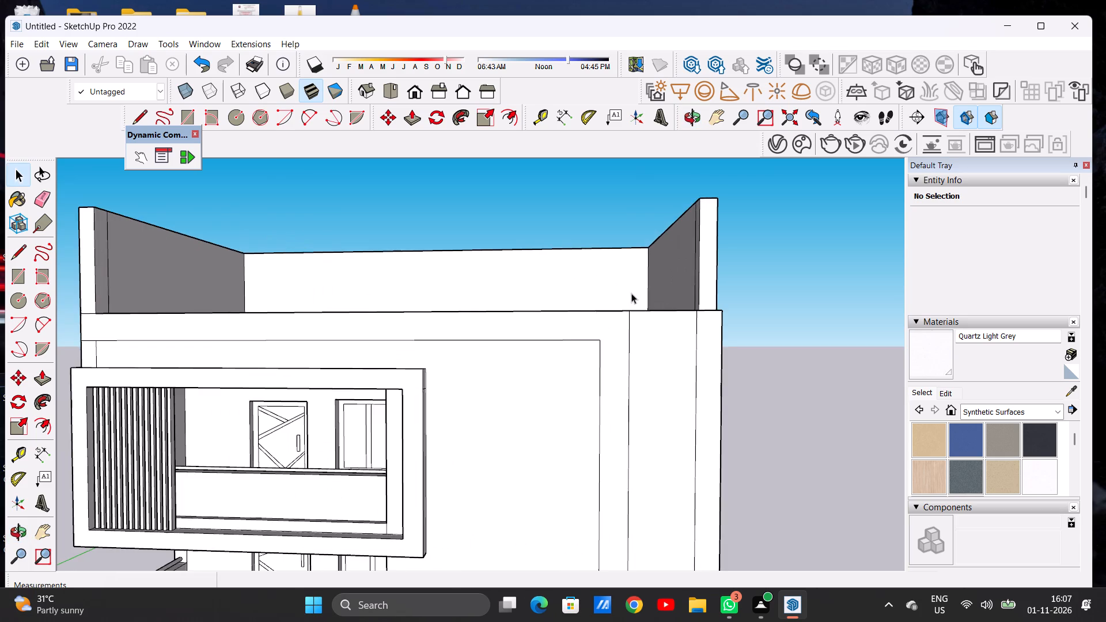
{"action": "scroll", "coordinate": [632, 312], "scroll_direction": "down", "scroll_amount": 9}
{"action": "middle_click_drag", "start_coordinate": [660, 310], "coordinate": [657, 410]}
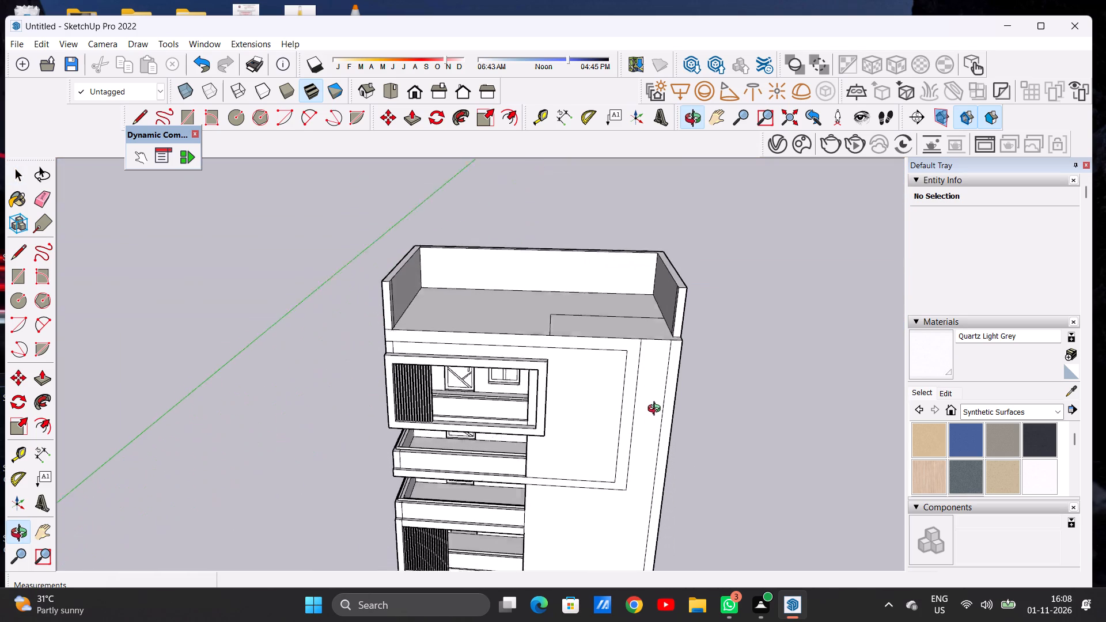
{"action": "middle_click_drag", "start_coordinate": [657, 410], "coordinate": [657, 419]}
{"action": "scroll", "coordinate": [658, 336], "scroll_direction": "up", "scroll_amount": 2}
{"action": "scroll", "coordinate": [658, 336], "scroll_direction": "down", "scroll_amount": 1}
{"action": "scroll", "coordinate": [658, 336], "scroll_direction": "up", "scroll_amount": 3}
{"action": "scroll", "coordinate": [636, 336], "scroll_direction": "down", "scroll_amount": 5}
{"action": "middle_click_drag", "start_coordinate": [647, 337], "coordinate": [647, 376]}
{"action": "scroll", "coordinate": [551, 341], "scroll_direction": "down", "scroll_amount": 2}
{"action": "scroll", "coordinate": [657, 344], "scroll_direction": "up", "scroll_amount": 5}
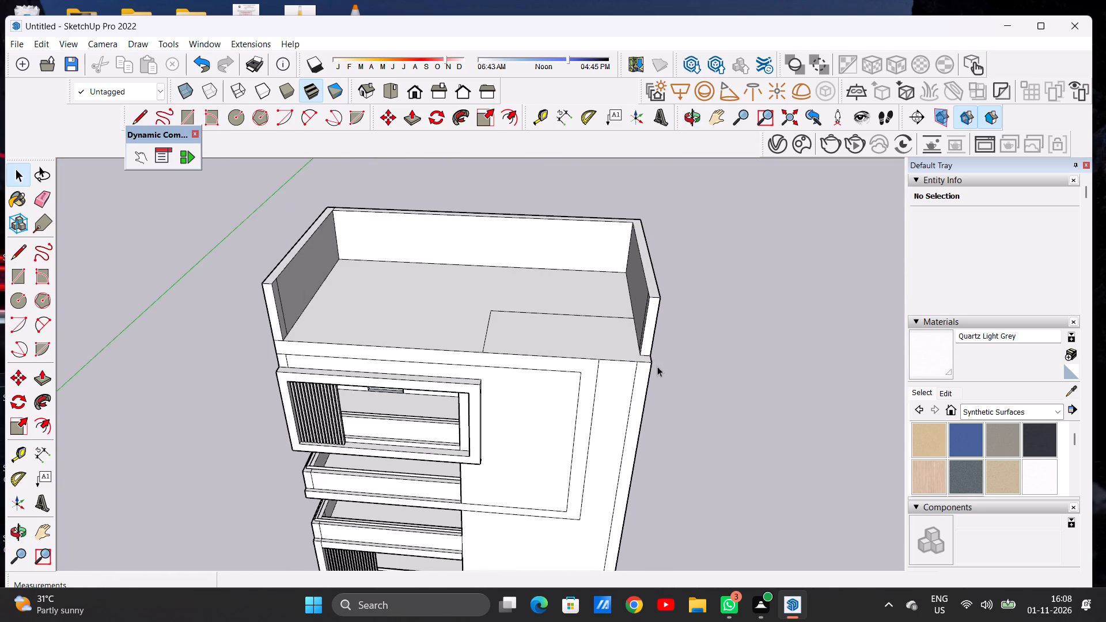
{"action": "middle_click_drag", "start_coordinate": [657, 366], "coordinate": [522, 397]}
{"action": "scroll", "coordinate": [565, 411], "scroll_direction": "up", "scroll_amount": 4}
{"action": "scroll", "coordinate": [565, 411], "scroll_direction": "down", "scroll_amount": 1}
{"action": "scroll", "coordinate": [565, 411], "scroll_direction": "up", "scroll_amount": 1}
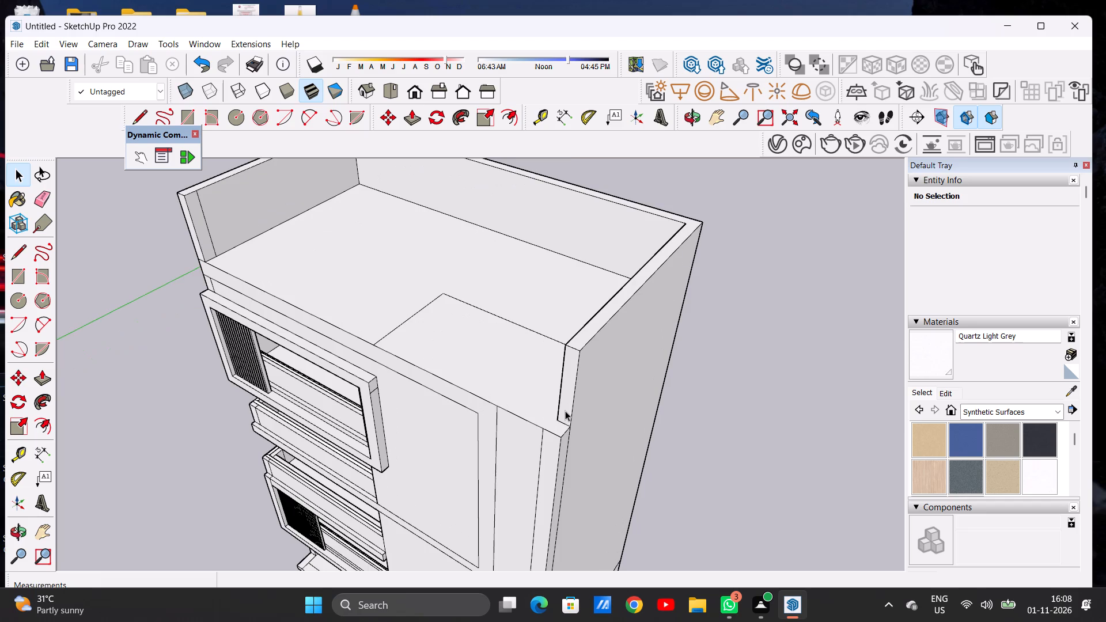
{"action": "key", "text": "p"}
{"action": "left_click", "coordinate": [565, 411]}
{"action": "left_click", "coordinate": [561, 442]}
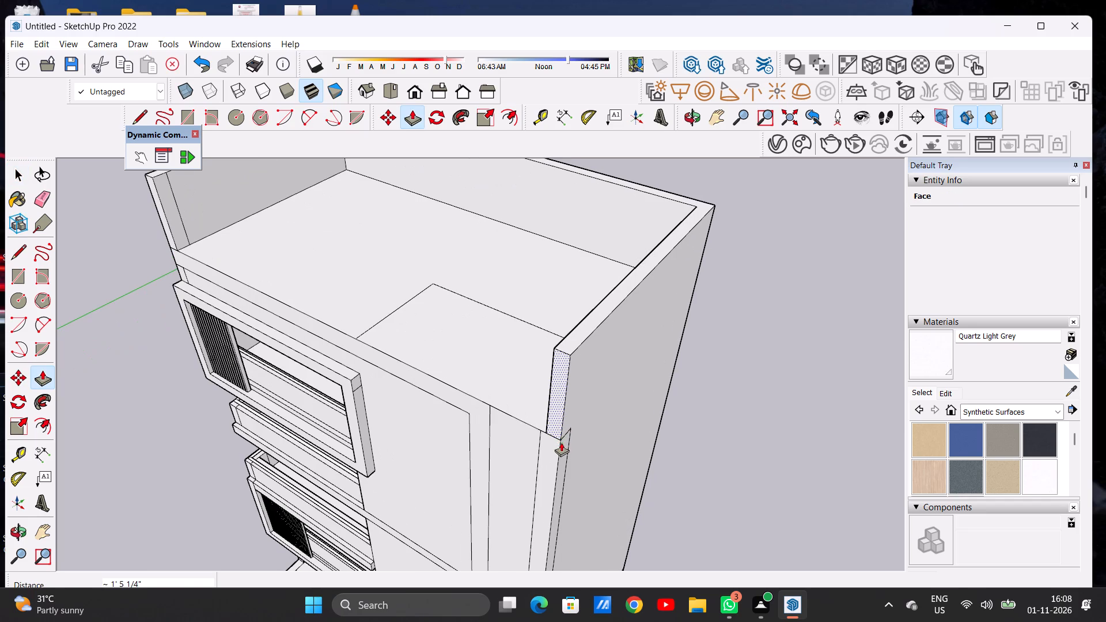
{"action": "key", "text": "space"}
{"action": "scroll", "coordinate": [554, 392], "scroll_direction": "down", "scroll_amount": 7}
{"action": "middle_click_drag", "start_coordinate": [536, 422], "coordinate": [611, 340]}
{"action": "scroll", "coordinate": [596, 363], "scroll_direction": "down", "scroll_amount": 5}
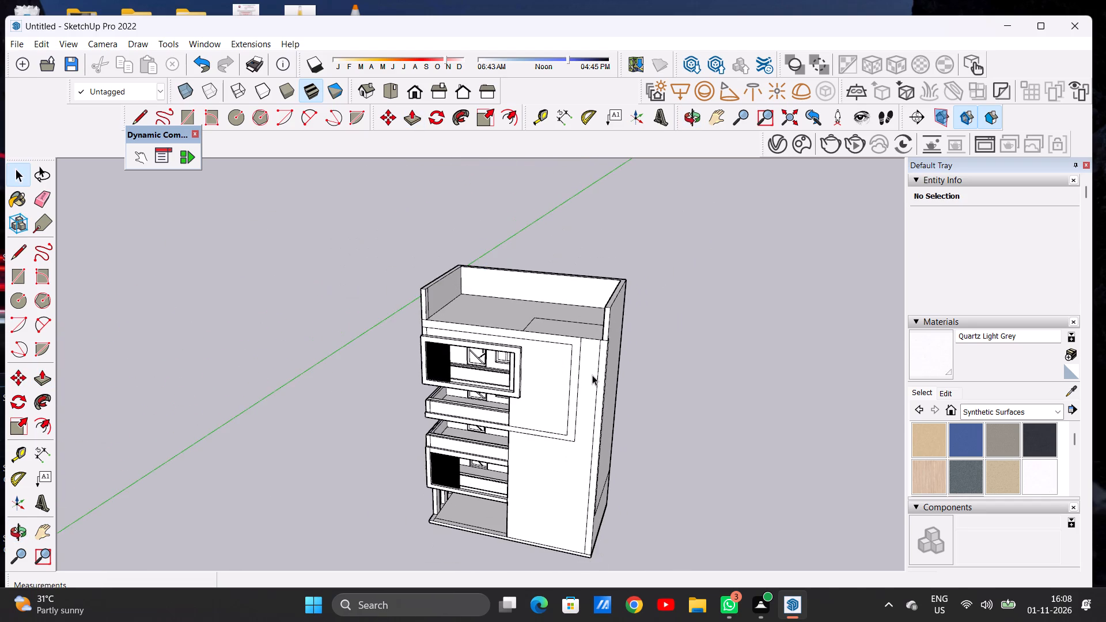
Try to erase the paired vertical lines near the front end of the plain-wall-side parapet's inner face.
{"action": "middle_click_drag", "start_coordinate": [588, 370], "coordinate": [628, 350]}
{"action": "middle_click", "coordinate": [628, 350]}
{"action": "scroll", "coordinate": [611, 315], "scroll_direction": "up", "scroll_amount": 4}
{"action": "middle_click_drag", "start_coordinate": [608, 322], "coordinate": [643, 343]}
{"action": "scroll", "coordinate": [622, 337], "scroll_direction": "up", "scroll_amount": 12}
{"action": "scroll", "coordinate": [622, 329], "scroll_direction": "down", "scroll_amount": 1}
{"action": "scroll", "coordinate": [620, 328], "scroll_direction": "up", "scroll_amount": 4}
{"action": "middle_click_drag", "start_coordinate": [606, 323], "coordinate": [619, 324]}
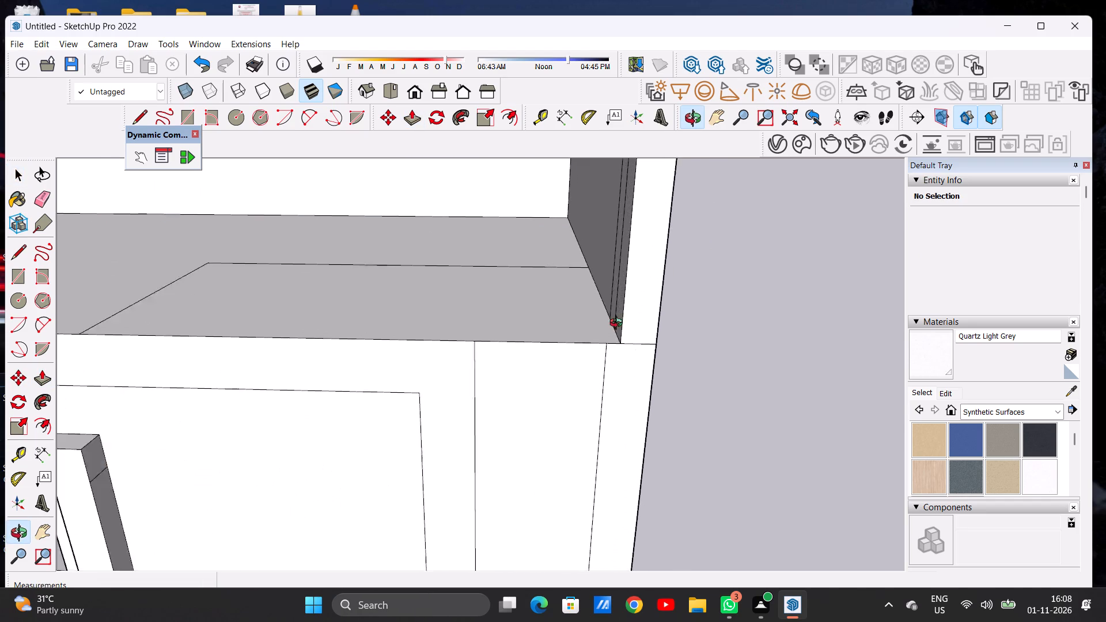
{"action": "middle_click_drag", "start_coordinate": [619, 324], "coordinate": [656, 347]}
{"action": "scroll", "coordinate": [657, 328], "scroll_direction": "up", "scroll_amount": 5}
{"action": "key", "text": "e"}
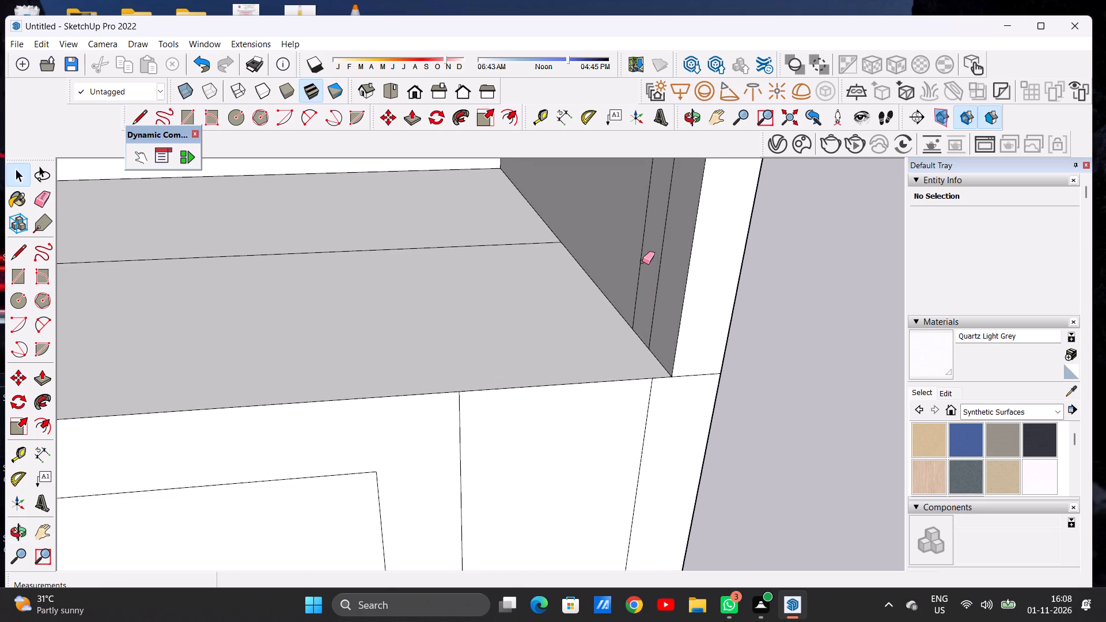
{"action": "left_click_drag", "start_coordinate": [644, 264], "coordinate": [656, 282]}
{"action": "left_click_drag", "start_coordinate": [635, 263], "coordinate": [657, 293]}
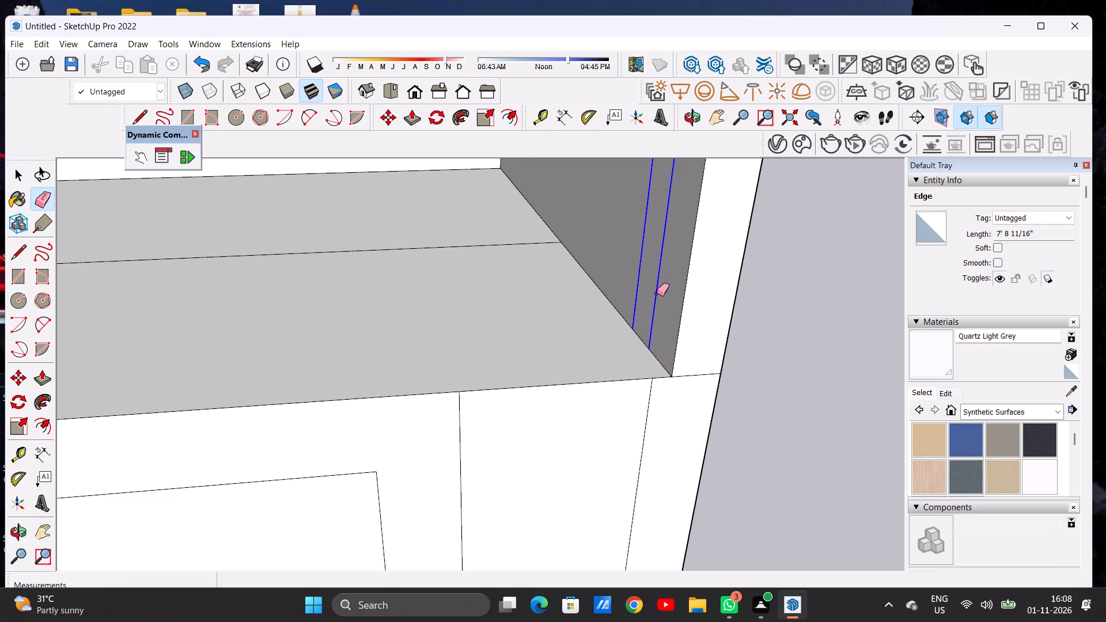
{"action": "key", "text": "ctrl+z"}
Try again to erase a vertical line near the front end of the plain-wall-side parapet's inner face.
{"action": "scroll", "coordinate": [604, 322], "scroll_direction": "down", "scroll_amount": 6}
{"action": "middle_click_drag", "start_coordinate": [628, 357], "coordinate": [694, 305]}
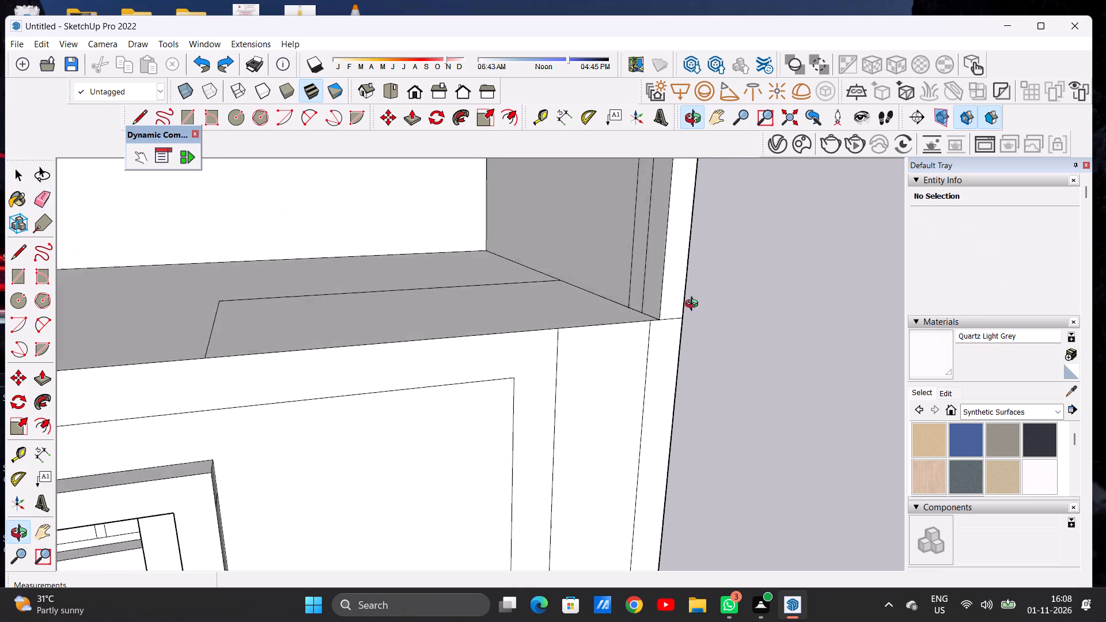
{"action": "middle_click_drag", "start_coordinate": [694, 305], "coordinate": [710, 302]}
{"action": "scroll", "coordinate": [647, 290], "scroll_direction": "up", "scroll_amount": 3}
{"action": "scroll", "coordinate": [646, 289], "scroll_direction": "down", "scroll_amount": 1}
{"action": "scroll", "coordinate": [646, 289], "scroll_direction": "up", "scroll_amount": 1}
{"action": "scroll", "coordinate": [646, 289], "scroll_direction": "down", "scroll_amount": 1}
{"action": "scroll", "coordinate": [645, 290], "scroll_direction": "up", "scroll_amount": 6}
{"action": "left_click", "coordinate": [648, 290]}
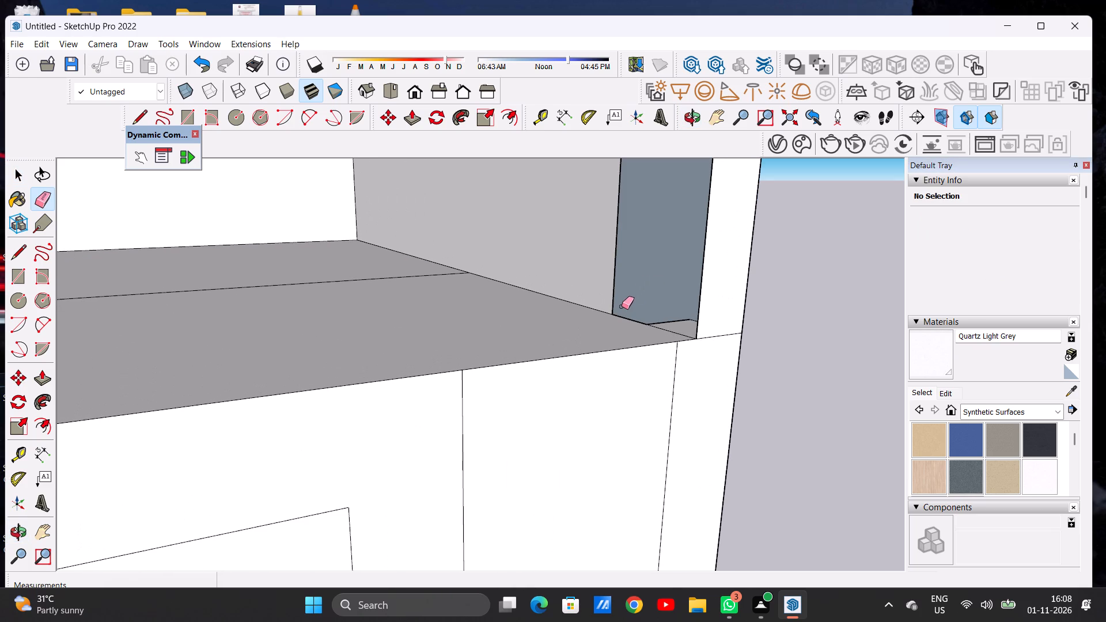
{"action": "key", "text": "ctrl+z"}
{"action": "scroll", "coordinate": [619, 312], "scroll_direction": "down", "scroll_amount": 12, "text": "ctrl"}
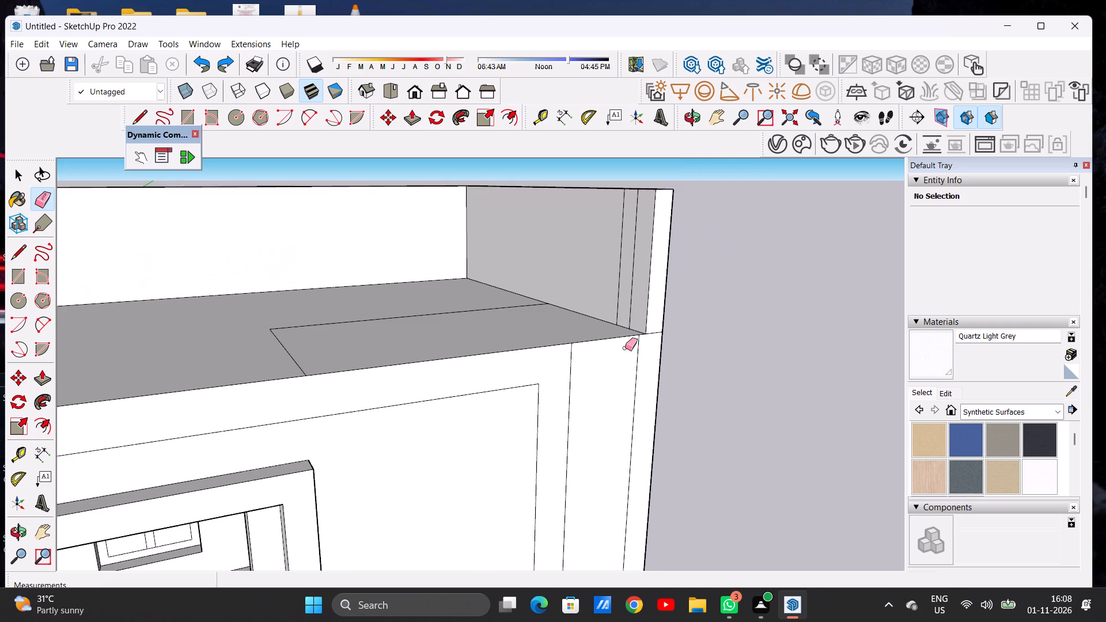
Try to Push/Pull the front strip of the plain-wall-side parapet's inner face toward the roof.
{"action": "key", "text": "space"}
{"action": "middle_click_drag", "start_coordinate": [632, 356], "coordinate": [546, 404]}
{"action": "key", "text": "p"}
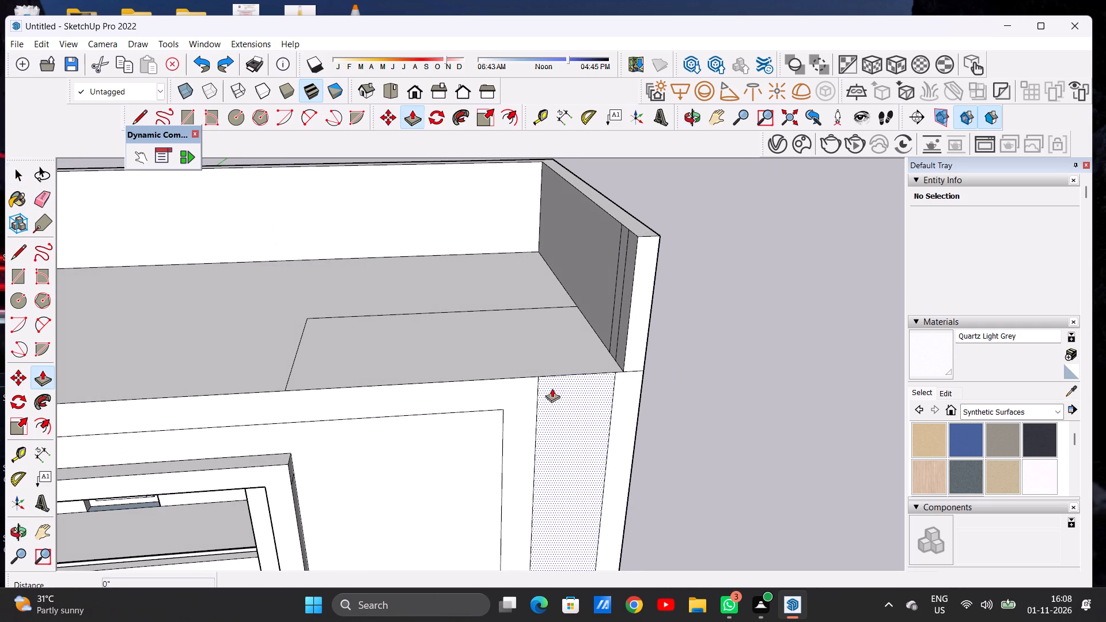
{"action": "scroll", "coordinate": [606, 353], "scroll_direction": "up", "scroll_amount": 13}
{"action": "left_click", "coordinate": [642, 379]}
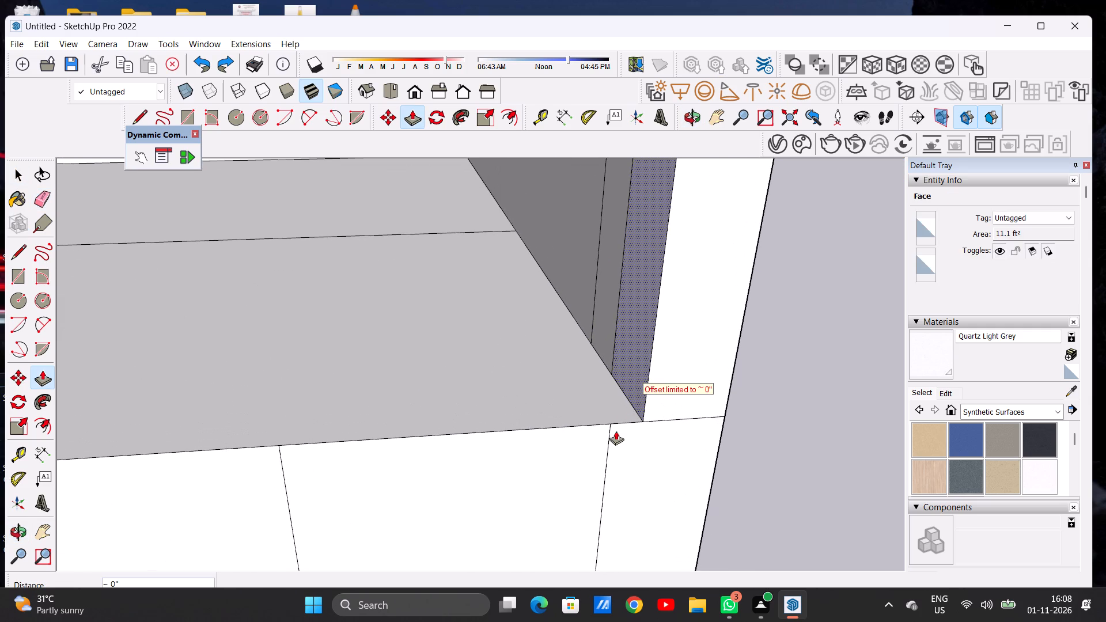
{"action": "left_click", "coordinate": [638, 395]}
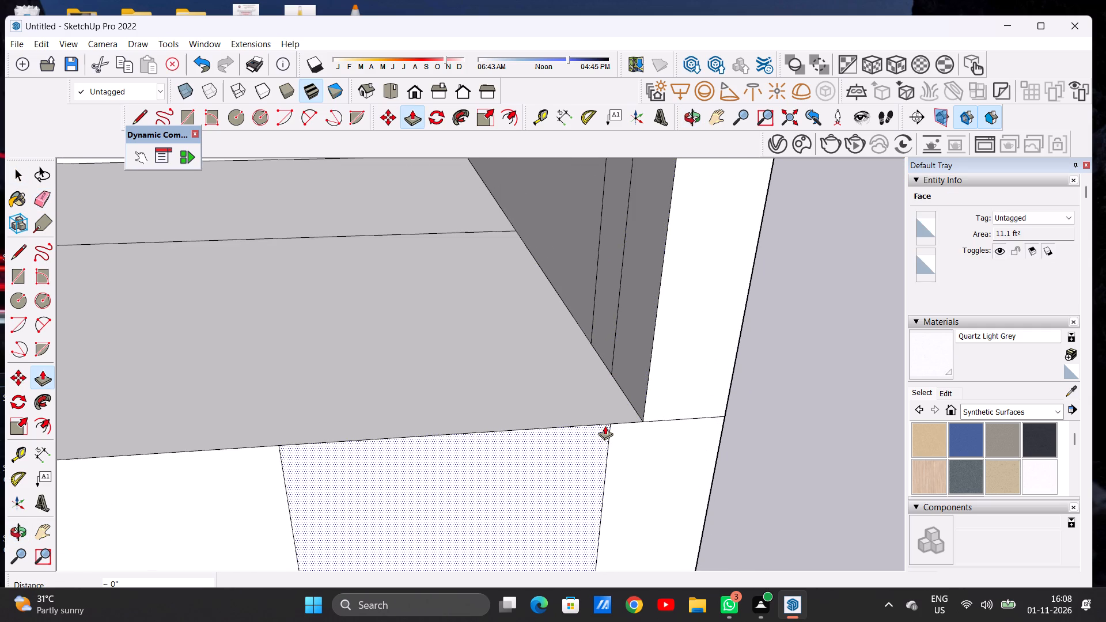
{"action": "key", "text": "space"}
Push/Pull the front strip of the plain-wall-side parapet's inner face about 5 1/2" toward the roof, to the facade's vertical line.
{"action": "scroll", "coordinate": [607, 412], "scroll_direction": "down", "scroll_amount": 6}
{"action": "middle_click_drag", "start_coordinate": [628, 427], "coordinate": [642, 392]}
{"action": "key", "text": "p"}
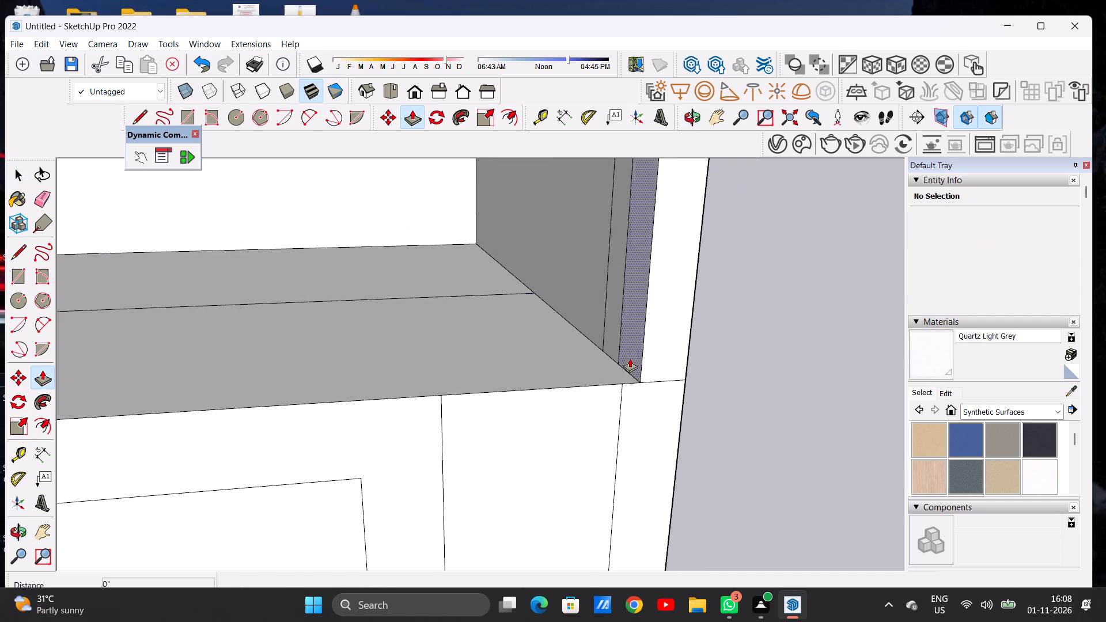
{"action": "scroll", "coordinate": [630, 350], "scroll_direction": "up", "scroll_amount": 5}
{"action": "left_click", "coordinate": [641, 352]}
{"action": "left_click", "coordinate": [617, 409]}
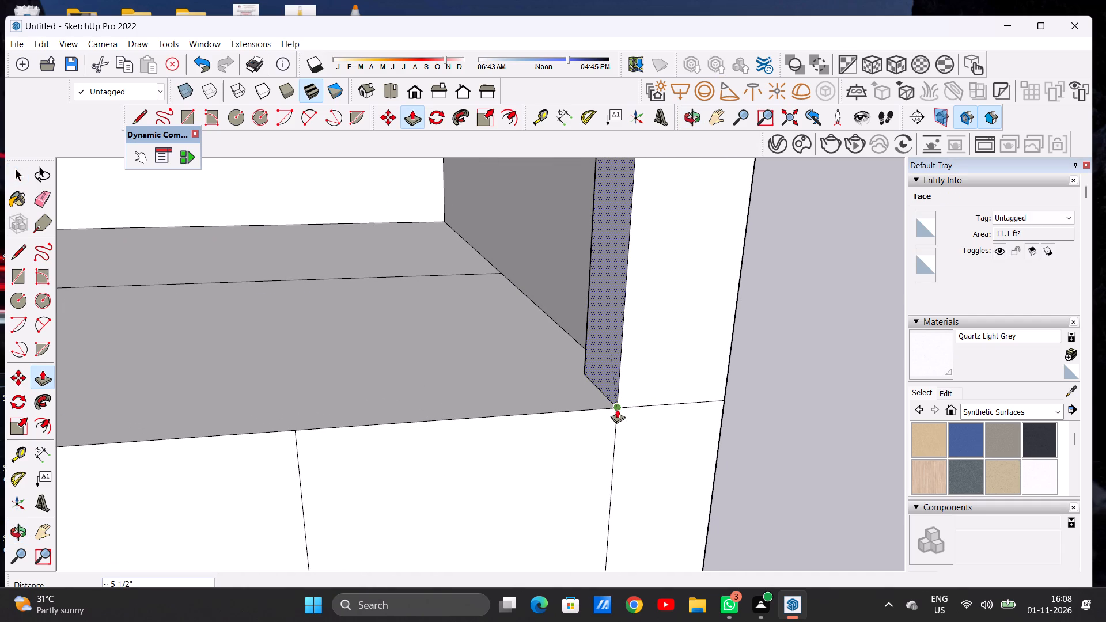
{"action": "key", "text": "space"}
Push/Pull the narrow rear-facing side of the thickened parapet end 9" rearward to the adjacent vertical line.
{"action": "scroll", "coordinate": [592, 400], "scroll_direction": "down", "scroll_amount": 20}
{"action": "scroll", "coordinate": [592, 400], "scroll_direction": "down", "scroll_amount": 2}
{"action": "scroll", "coordinate": [619, 405], "scroll_direction": "up", "scroll_amount": 1}
{"action": "scroll", "coordinate": [619, 405], "scroll_direction": "down", "scroll_amount": 3}
{"action": "middle_click_drag", "start_coordinate": [612, 407], "coordinate": [562, 399]}
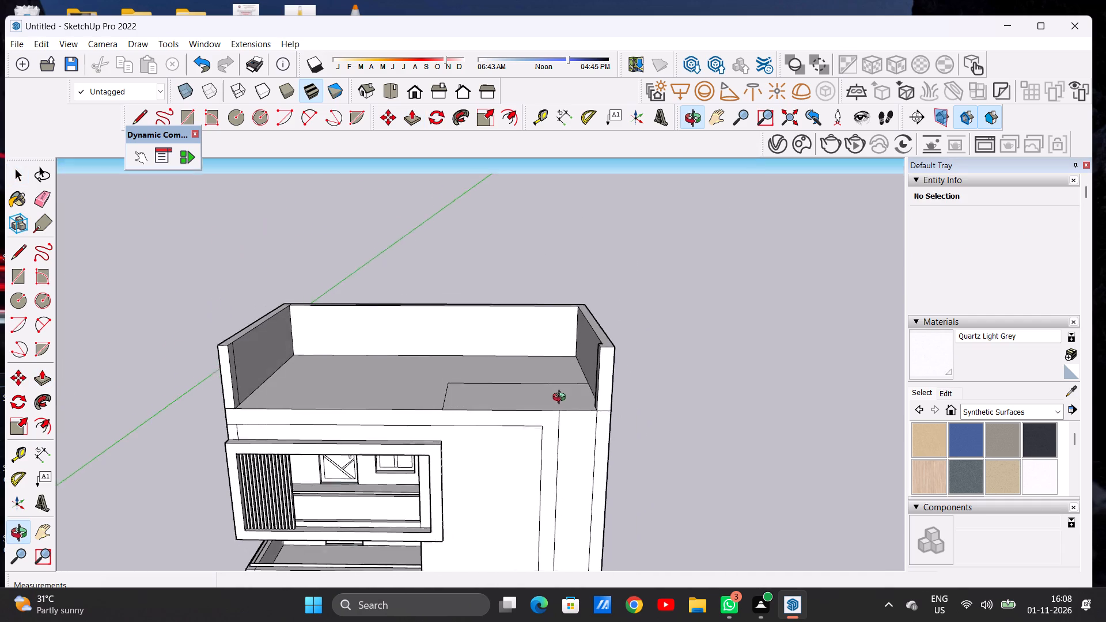
{"action": "middle_click_drag", "start_coordinate": [562, 399], "coordinate": [678, 421]}
{"action": "middle_click_drag", "start_coordinate": [498, 371], "coordinate": [725, 393]}
{"action": "middle_click_drag", "start_coordinate": [441, 362], "coordinate": [603, 369]}
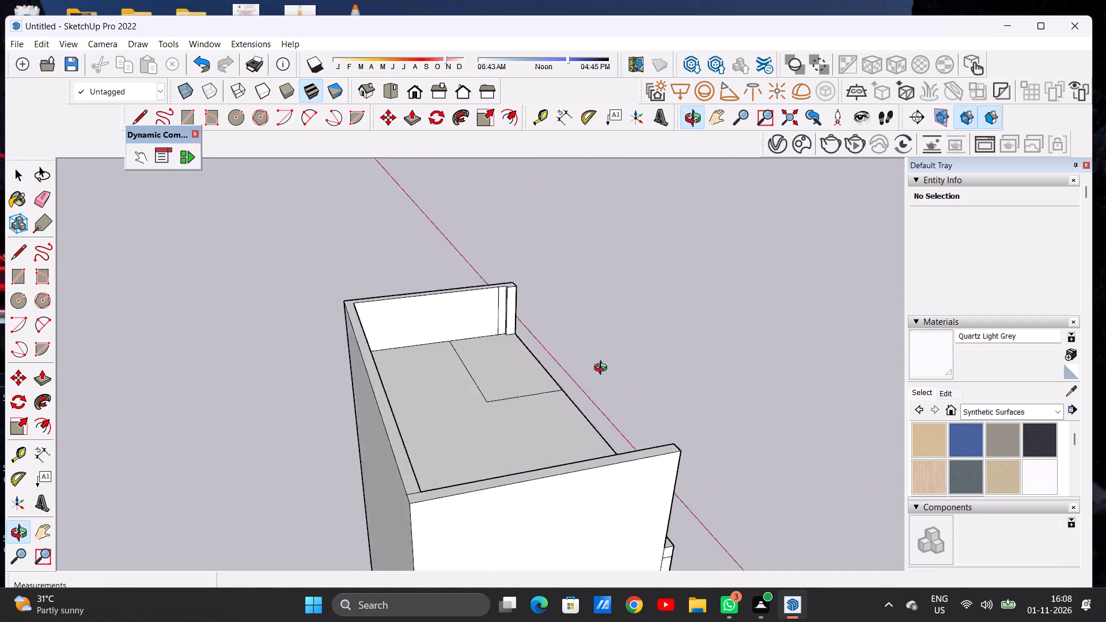
{"action": "middle_click_drag", "start_coordinate": [603, 369], "coordinate": [645, 373]}
{"action": "scroll", "coordinate": [485, 298], "scroll_direction": "up", "scroll_amount": 17}
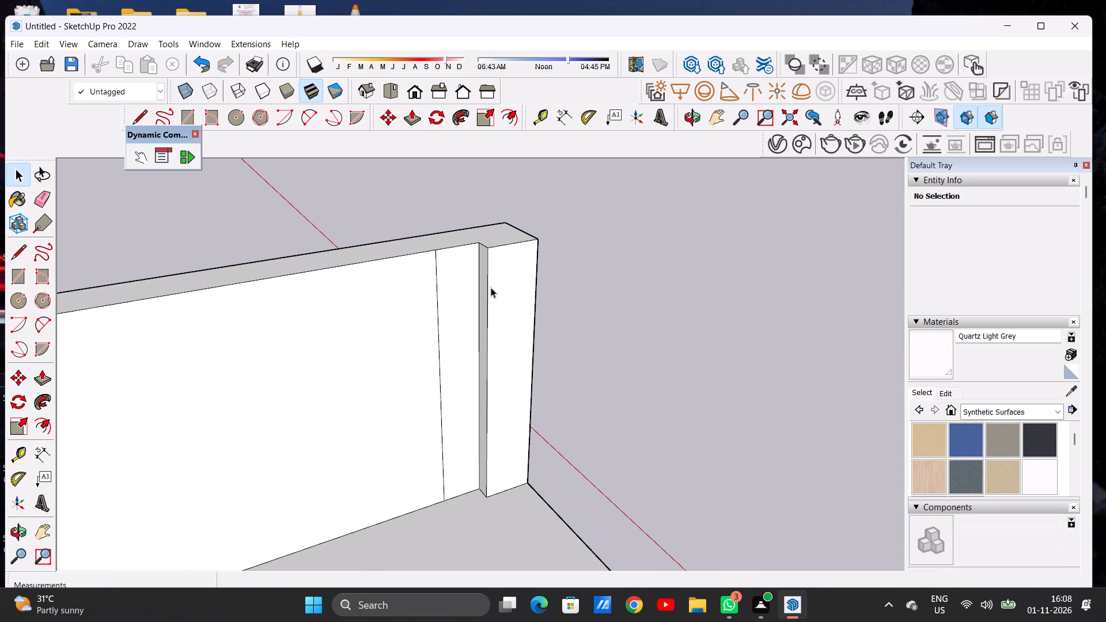
{"action": "key", "text": "p"}
{"action": "scroll", "coordinate": [478, 316], "scroll_direction": "up", "scroll_amount": 6}
{"action": "left_click", "coordinate": [486, 320]}
{"action": "scroll", "coordinate": [434, 321], "scroll_direction": "down", "scroll_amount": 6}
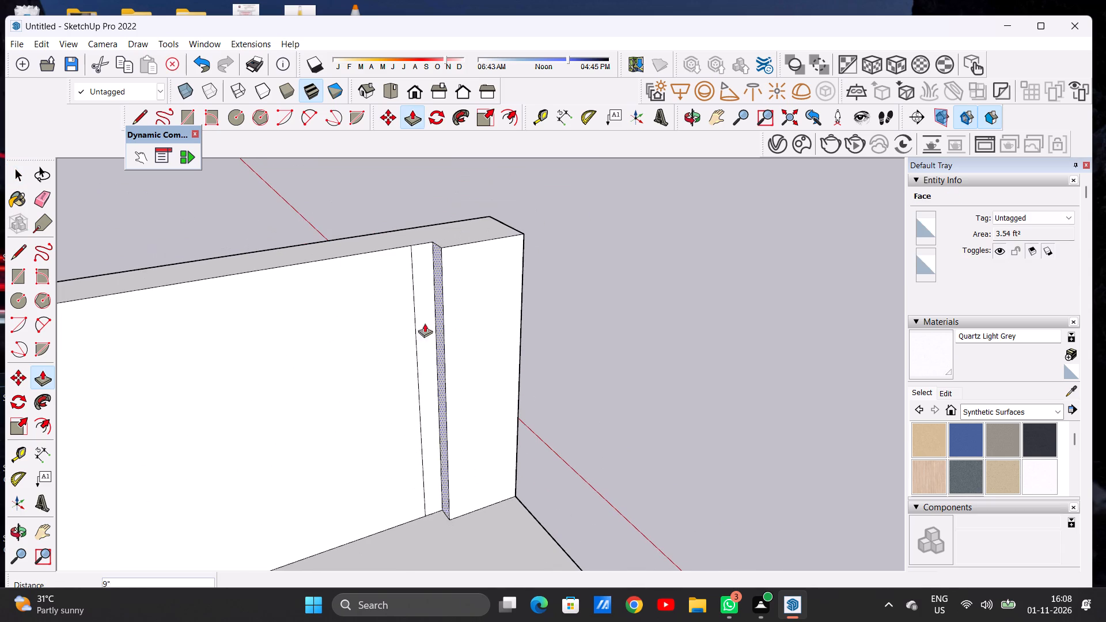
{"action": "left_click", "coordinate": [418, 328]}
Push/Pull the same narrow rear-facing side about 7' 7 7/8" further back to where the roof's L-shaped line meets the parapet.
{"action": "scroll", "coordinate": [425, 354], "scroll_direction": "up", "scroll_amount": 2}
{"action": "scroll", "coordinate": [425, 354], "scroll_direction": "down", "scroll_amount": 2}
{"action": "scroll", "coordinate": [425, 354], "scroll_direction": "up", "scroll_amount": 3}
{"action": "left_click", "coordinate": [421, 363]}
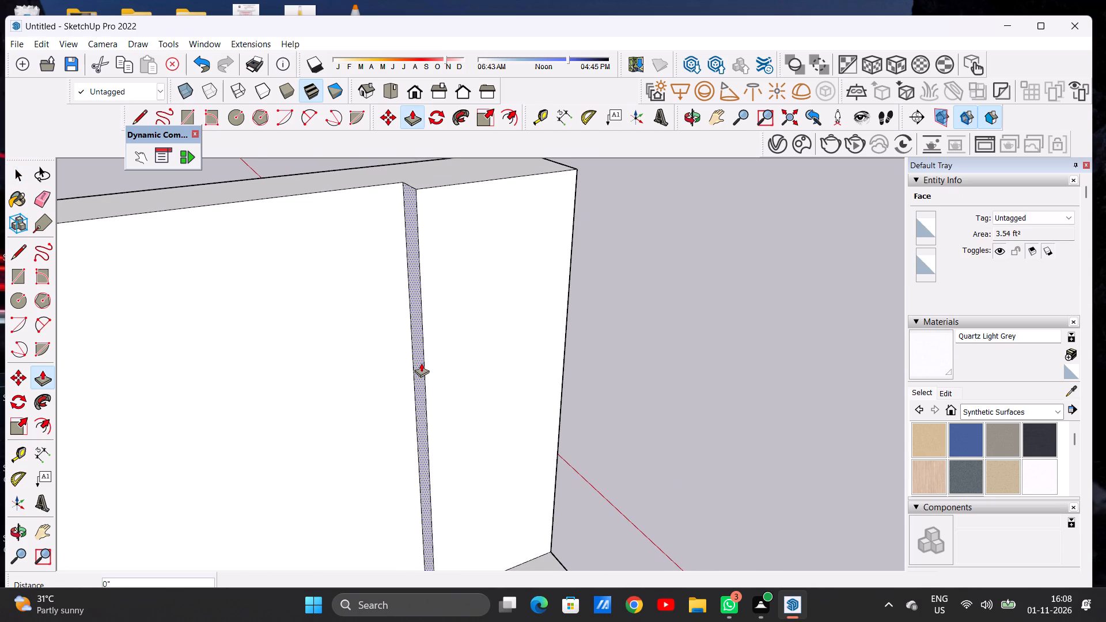
{"action": "scroll", "coordinate": [421, 343], "scroll_direction": "down", "scroll_amount": 15}
{"action": "scroll", "coordinate": [436, 343], "scroll_direction": "up", "scroll_amount": 1}
{"action": "scroll", "coordinate": [436, 343], "scroll_direction": "down", "scroll_amount": 13}
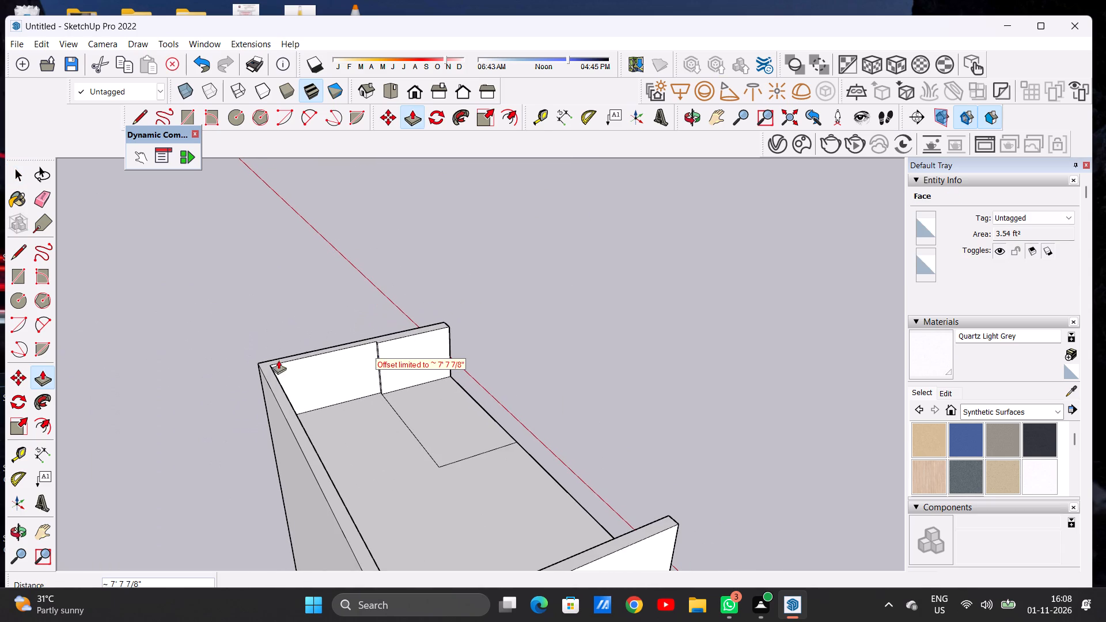
{"action": "scroll", "coordinate": [297, 360], "scroll_direction": "up", "scroll_amount": 6}
{"action": "scroll", "coordinate": [280, 372], "scroll_direction": "down", "scroll_amount": 1}
{"action": "scroll", "coordinate": [279, 373], "scroll_direction": "up", "scroll_amount": 3}
{"action": "scroll", "coordinate": [279, 373], "scroll_direction": "down", "scroll_amount": 1}
{"action": "scroll", "coordinate": [279, 373], "scroll_direction": "up", "scroll_amount": 5}
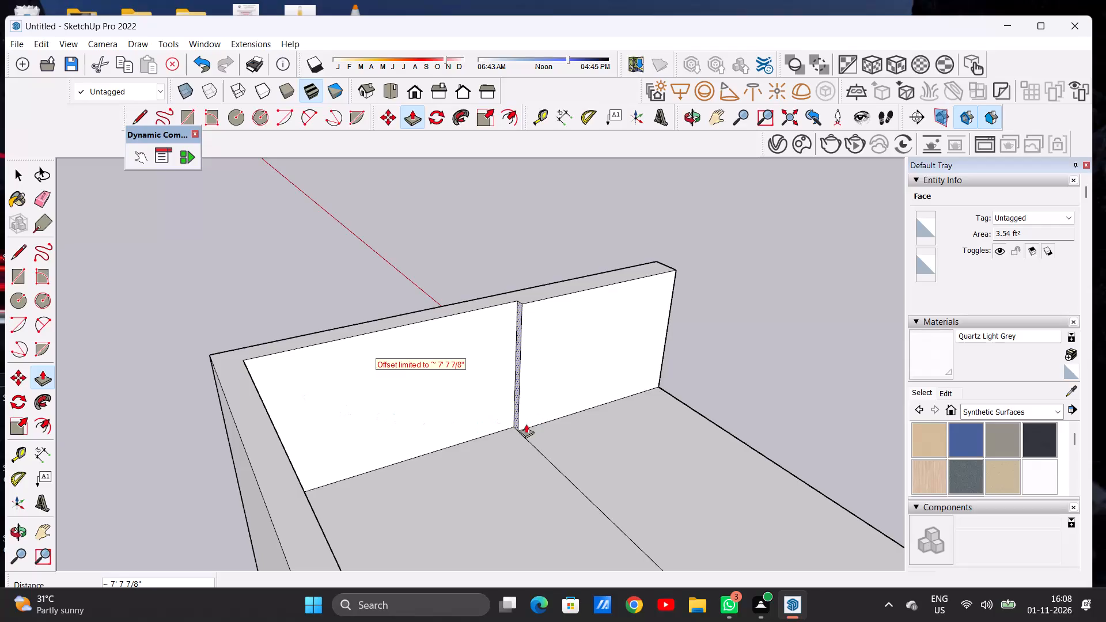
{"action": "left_click", "coordinate": [522, 437]}
{"action": "scroll", "coordinate": [512, 418], "scroll_direction": "up", "scroll_amount": 11}
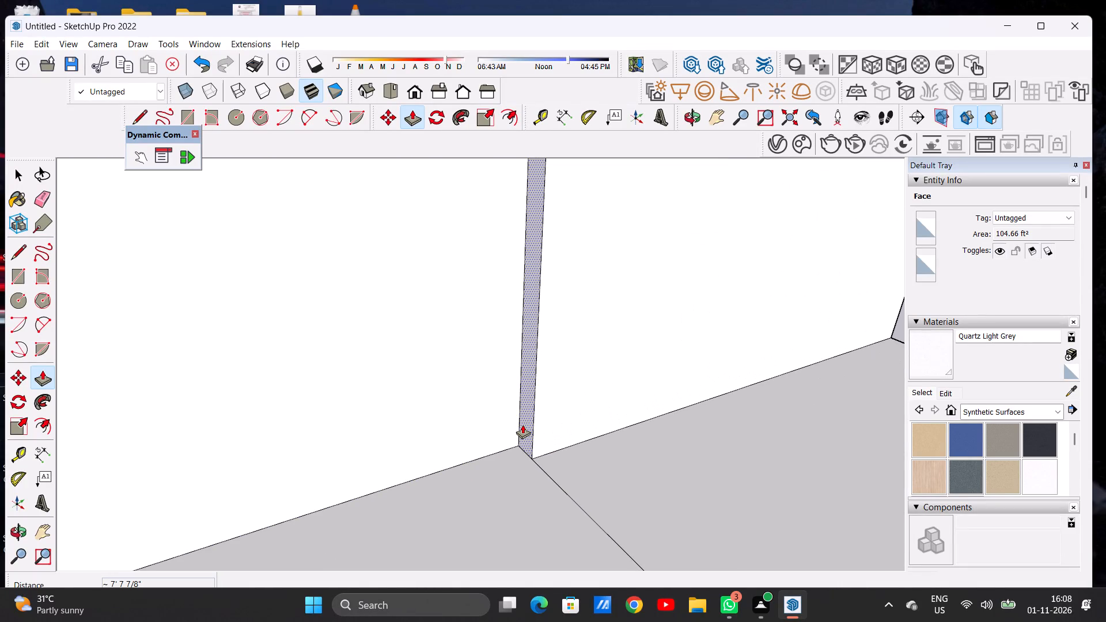
{"action": "key", "text": "space"}
Push/Pull the rectangular area at the roof's front corner up 7' 8 11/16", flush with the parapet top.
{"action": "scroll", "coordinate": [487, 412], "scroll_direction": "down", "scroll_amount": 18}
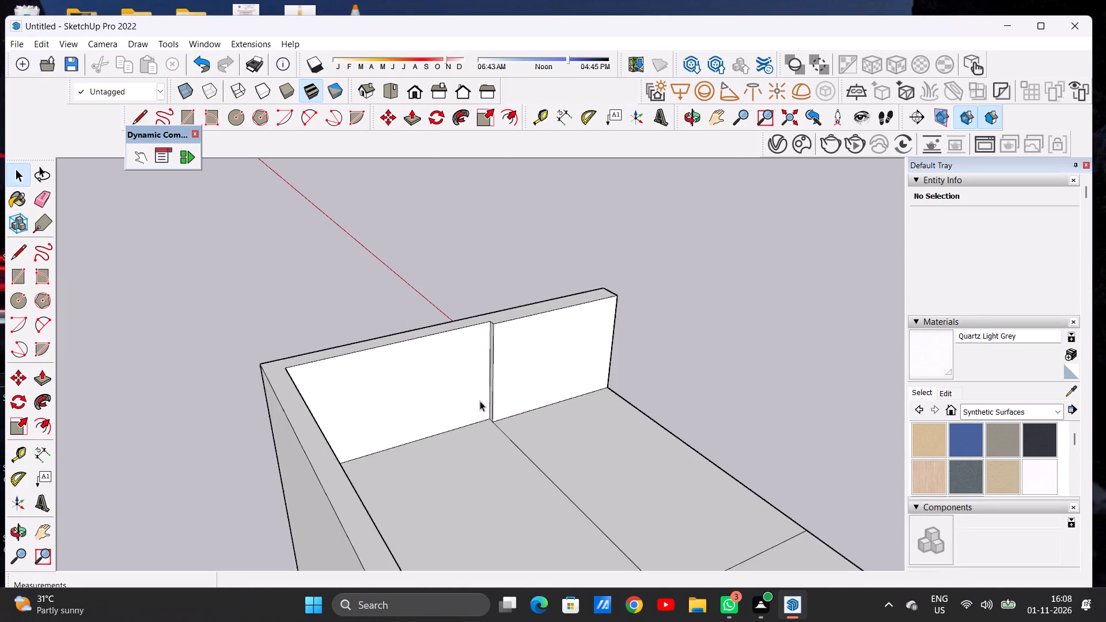
{"action": "scroll", "coordinate": [480, 401], "scroll_direction": "down", "scroll_amount": 4}
{"action": "middle_click_drag", "start_coordinate": [643, 395], "coordinate": [298, 365]}
{"action": "middle_click_drag", "start_coordinate": [445, 439], "coordinate": [260, 374]}
{"action": "scroll", "coordinate": [394, 427], "scroll_direction": "up", "scroll_amount": 4}
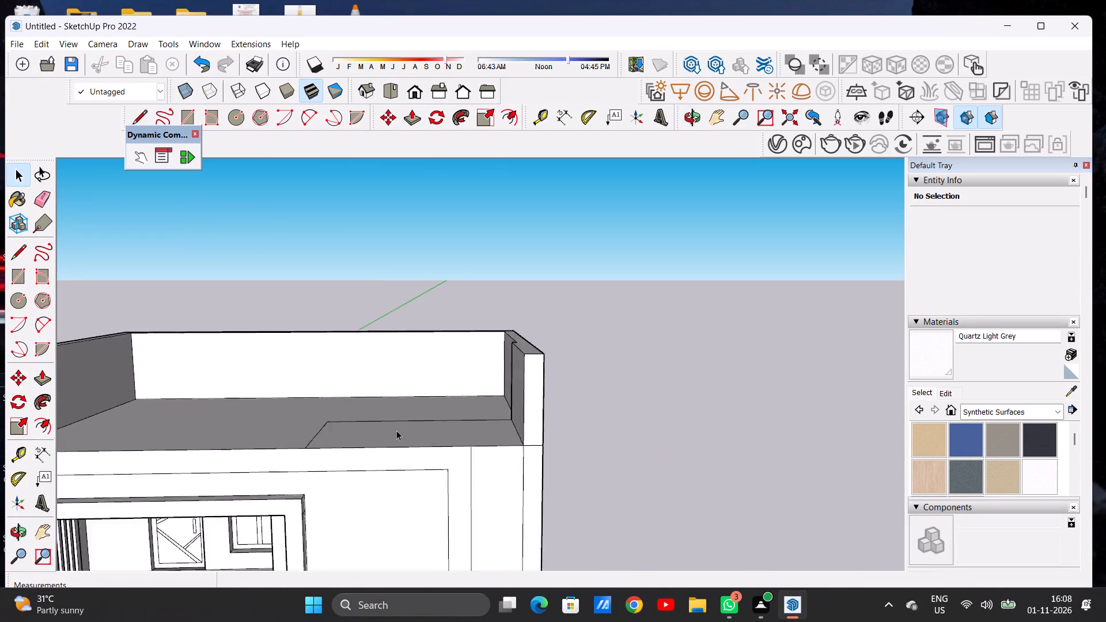
{"action": "scroll", "coordinate": [396, 430], "scroll_direction": "up", "scroll_amount": 3}
{"action": "scroll", "coordinate": [542, 410], "scroll_direction": "down", "scroll_amount": 6}
{"action": "middle_click_drag", "start_coordinate": [535, 409], "coordinate": [521, 483]}
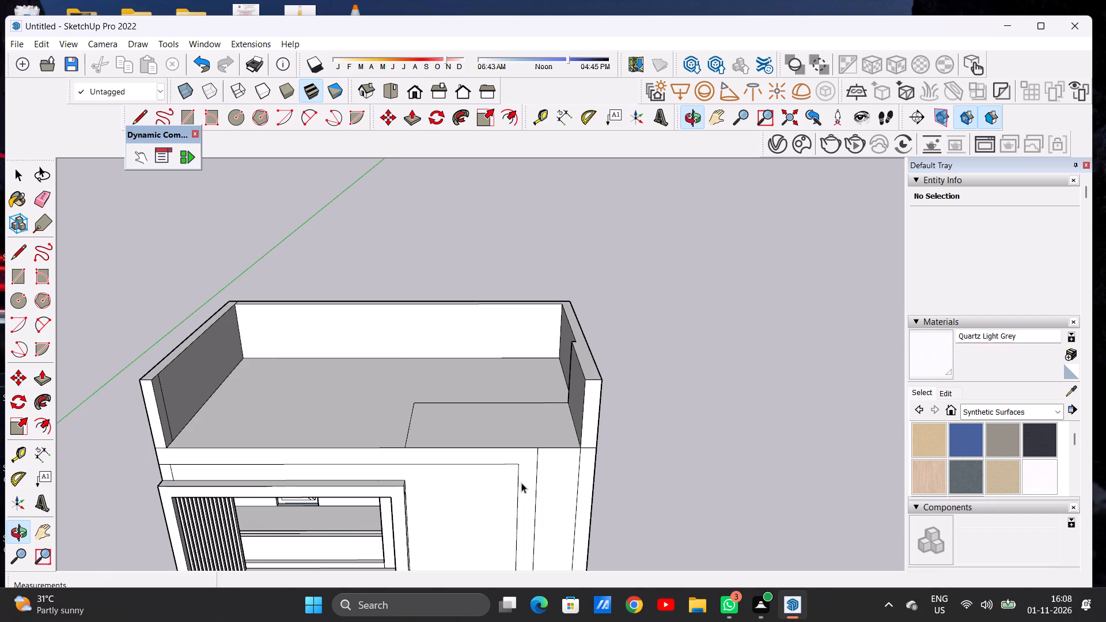
{"action": "scroll", "coordinate": [574, 428], "scroll_direction": "down", "scroll_amount": 4}
{"action": "scroll", "coordinate": [552, 431], "scroll_direction": "up", "scroll_amount": 6}
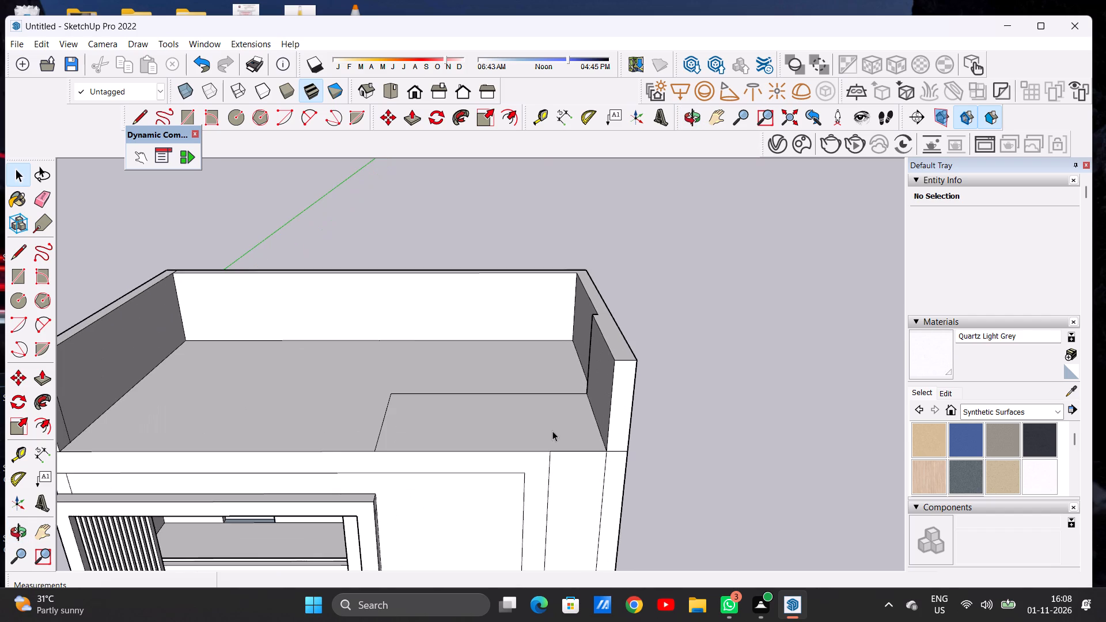
{"action": "key", "text": "p"}
{"action": "scroll", "coordinate": [574, 434], "scroll_direction": "up", "scroll_amount": 5}
{"action": "left_click", "coordinate": [574, 434]}
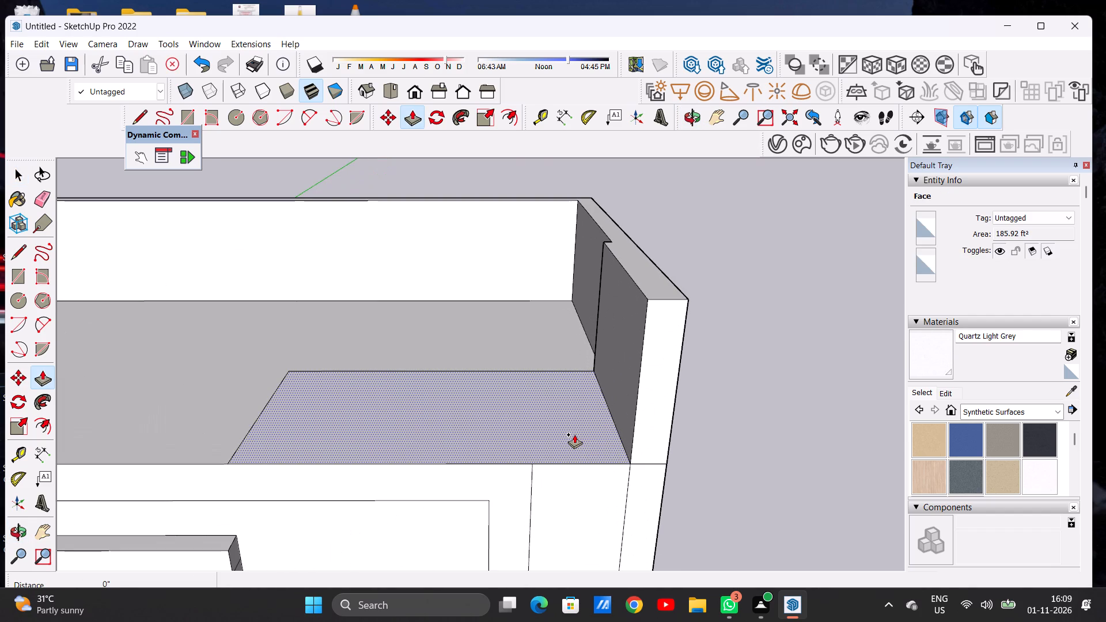
{"action": "scroll", "coordinate": [585, 364], "scroll_direction": "down", "scroll_amount": 6}
{"action": "left_click", "coordinate": [622, 330]}
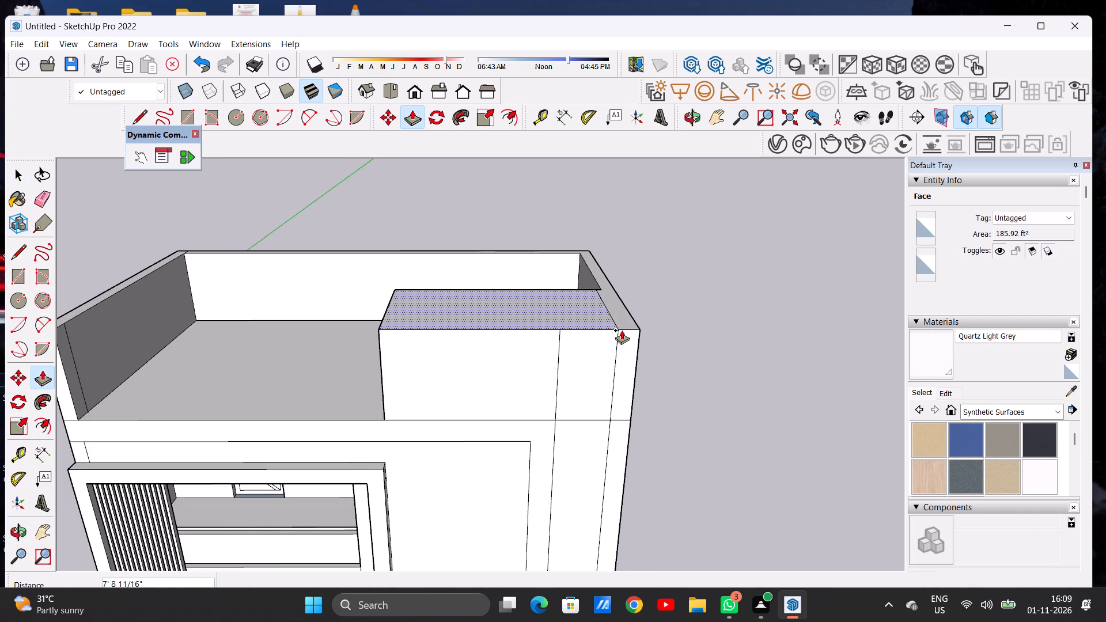
{"action": "key", "text": "space"}
Erase the vertical line on the front face of the raised roof block.
{"action": "scroll", "coordinate": [622, 367], "scroll_direction": "down", "scroll_amount": 6}
{"action": "middle_click_drag", "start_coordinate": [601, 427], "coordinate": [582, 365]}
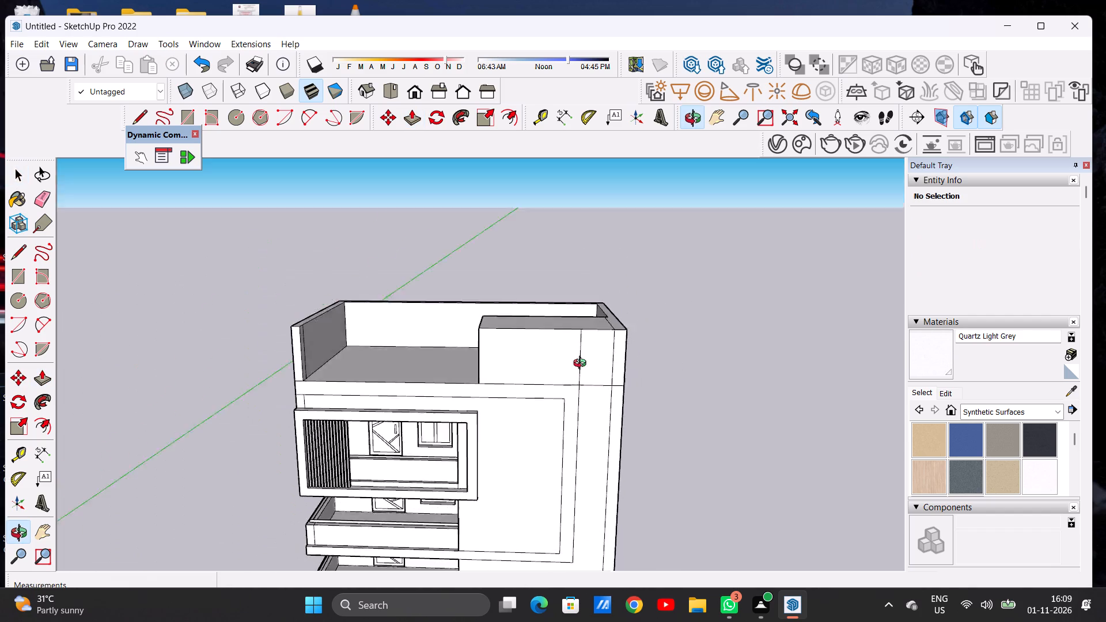
{"action": "middle_click_drag", "start_coordinate": [582, 365], "coordinate": [573, 331]}
{"action": "middle_click_drag", "start_coordinate": [575, 332], "coordinate": [581, 336]}
{"action": "scroll", "coordinate": [573, 343], "scroll_direction": "up", "scroll_amount": 1}
{"action": "scroll", "coordinate": [573, 343], "scroll_direction": "down", "scroll_amount": 1}
{"action": "scroll", "coordinate": [573, 343], "scroll_direction": "up", "scroll_amount": 1}
{"action": "scroll", "coordinate": [573, 343], "scroll_direction": "down", "scroll_amount": 1}
{"action": "scroll", "coordinate": [573, 343], "scroll_direction": "up", "scroll_amount": 1}
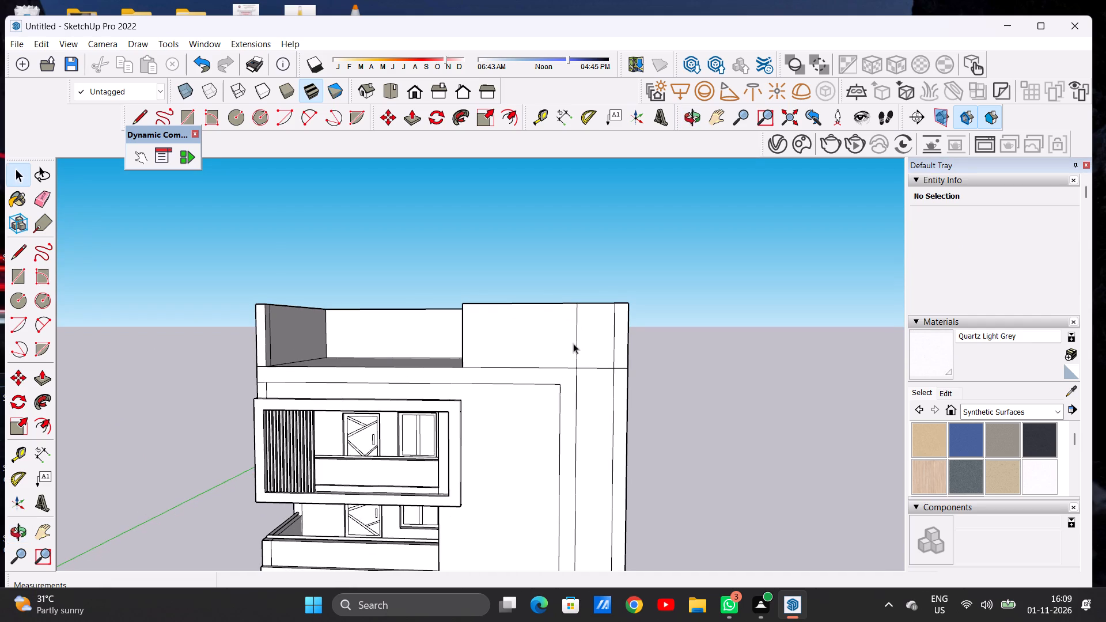
{"action": "key", "text": "e"}
{"action": "left_click_drag", "start_coordinate": [582, 343], "coordinate": [571, 346]}
{"action": "key", "text": "space"}
Push/Pull the band outlined around the upper front facade outward about 1' 3 15/16".
{"action": "scroll", "coordinate": [657, 339], "scroll_direction": "down", "scroll_amount": 9}
{"action": "middle_click_drag", "start_coordinate": [599, 377], "coordinate": [478, 423]}
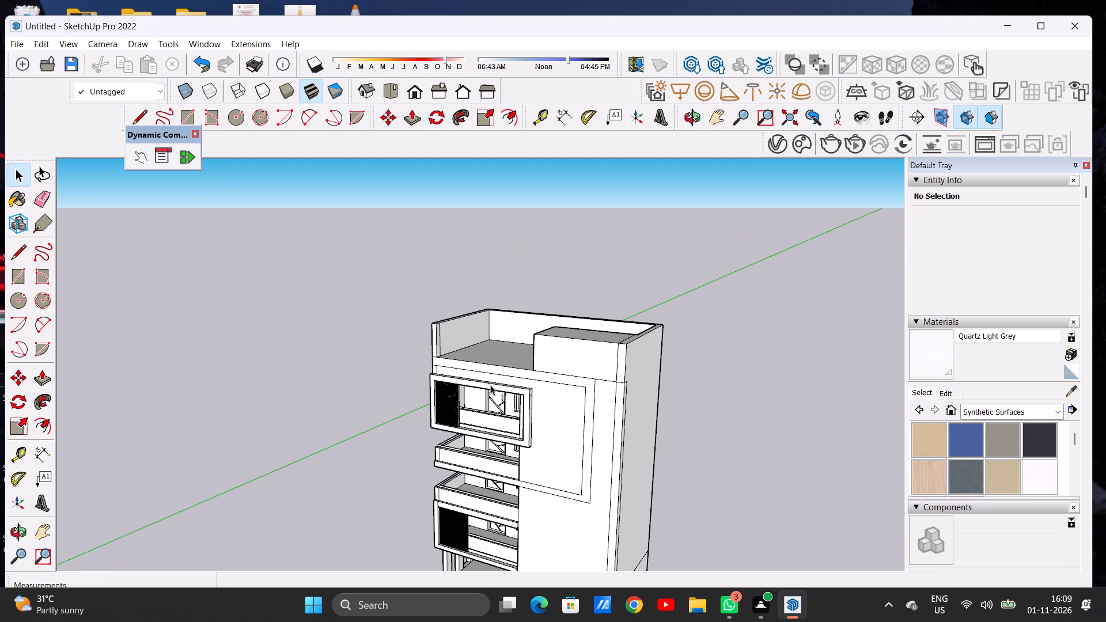
{"action": "scroll", "coordinate": [525, 344], "scroll_direction": "down", "scroll_amount": 6}
{"action": "middle_click_drag", "start_coordinate": [560, 438], "coordinate": [530, 457]}
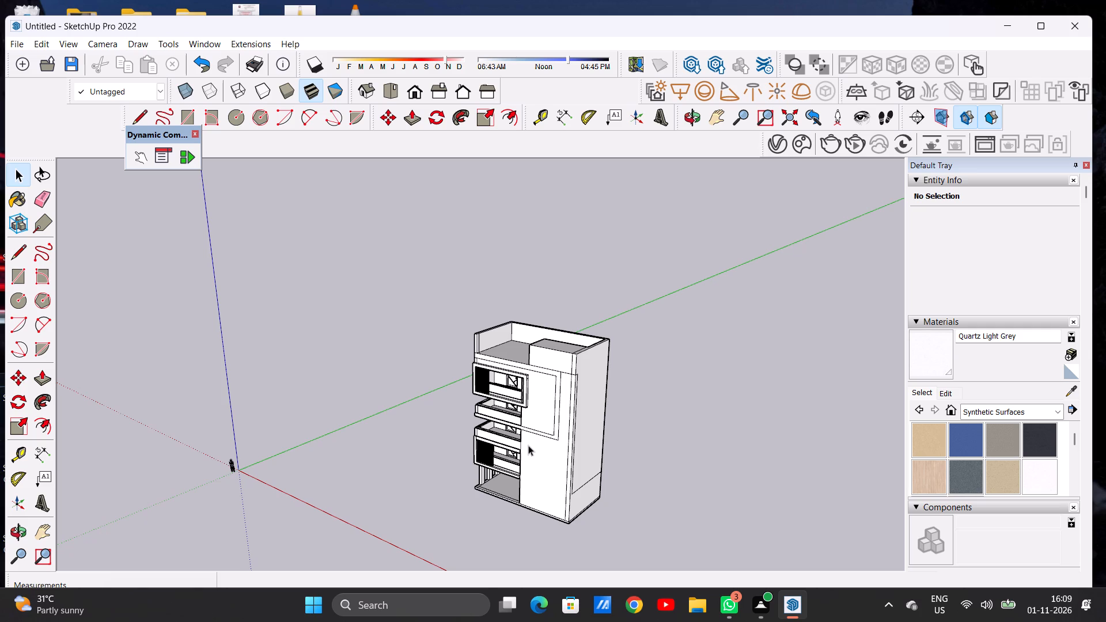
{"action": "scroll", "coordinate": [546, 415], "scroll_direction": "down", "scroll_amount": 8}
{"action": "middle_click_drag", "start_coordinate": [543, 452], "coordinate": [491, 459]}
{"action": "scroll", "coordinate": [556, 430], "scroll_direction": "up", "scroll_amount": 13}
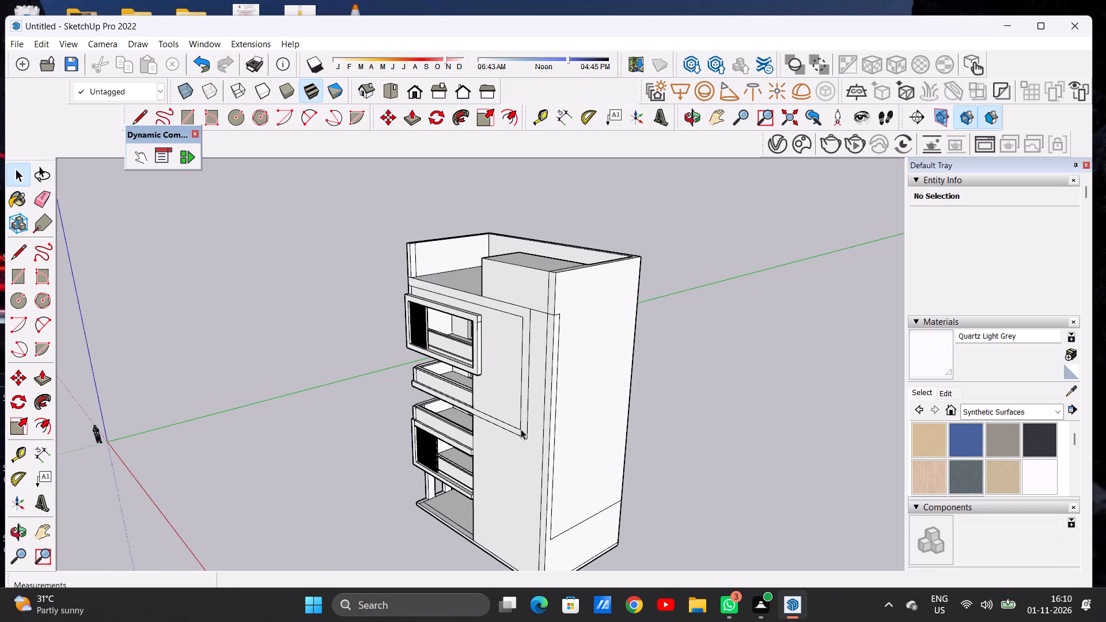
{"action": "scroll", "coordinate": [514, 356], "scroll_direction": "down", "scroll_amount": 7}
{"action": "middle_click_drag", "start_coordinate": [518, 377], "coordinate": [501, 386]}
{"action": "scroll", "coordinate": [507, 341], "scroll_direction": "up", "scroll_amount": 4}
{"action": "scroll", "coordinate": [507, 341], "scroll_direction": "down", "scroll_amount": 1}
{"action": "scroll", "coordinate": [507, 341], "scroll_direction": "up", "scroll_amount": 6}
{"action": "scroll", "coordinate": [530, 345], "scroll_direction": "down", "scroll_amount": 1}
{"action": "scroll", "coordinate": [521, 344], "scroll_direction": "up", "scroll_amount": 2}
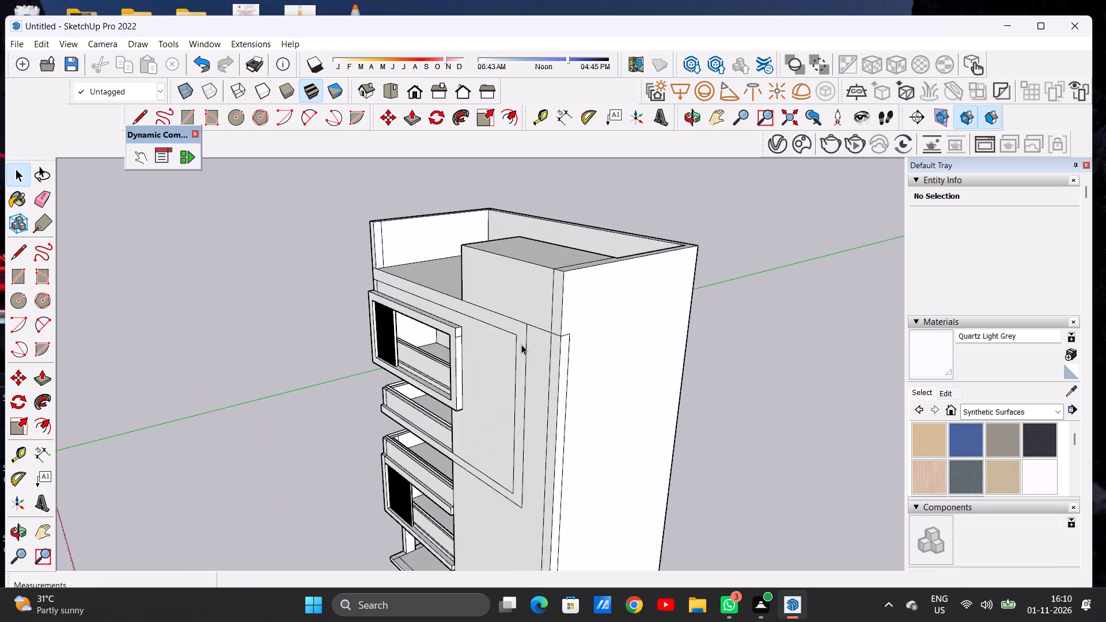
{"action": "scroll", "coordinate": [521, 344], "scroll_direction": "up", "scroll_amount": 2}
{"action": "key", "text": "p"}
{"action": "scroll", "coordinate": [517, 331], "scroll_direction": "up", "scroll_amount": 6}
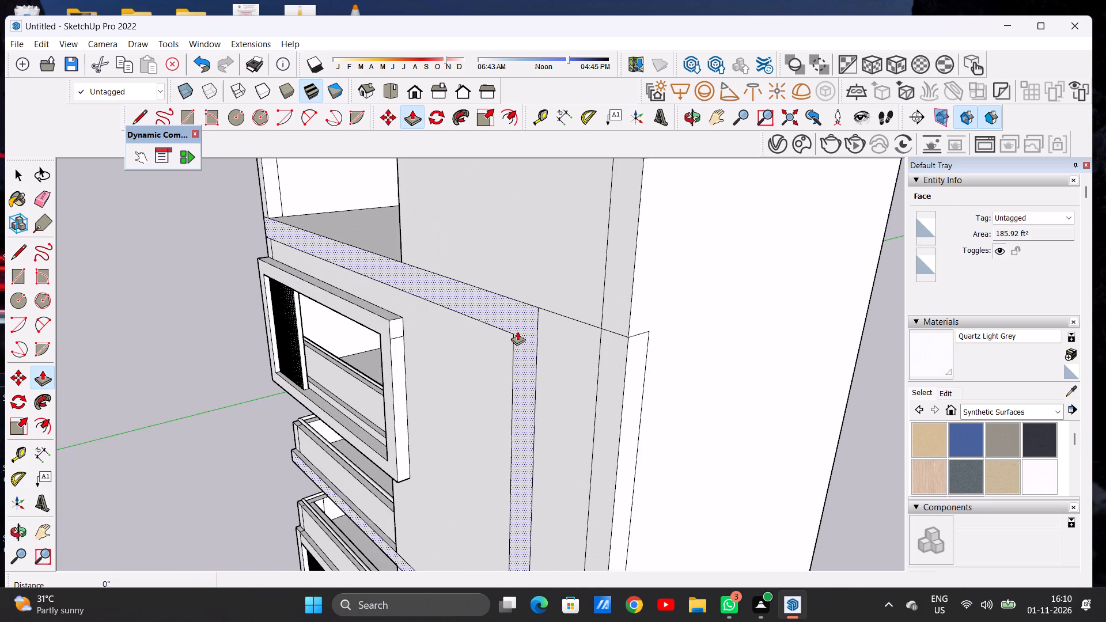
{"action": "left_click", "coordinate": [517, 331]}
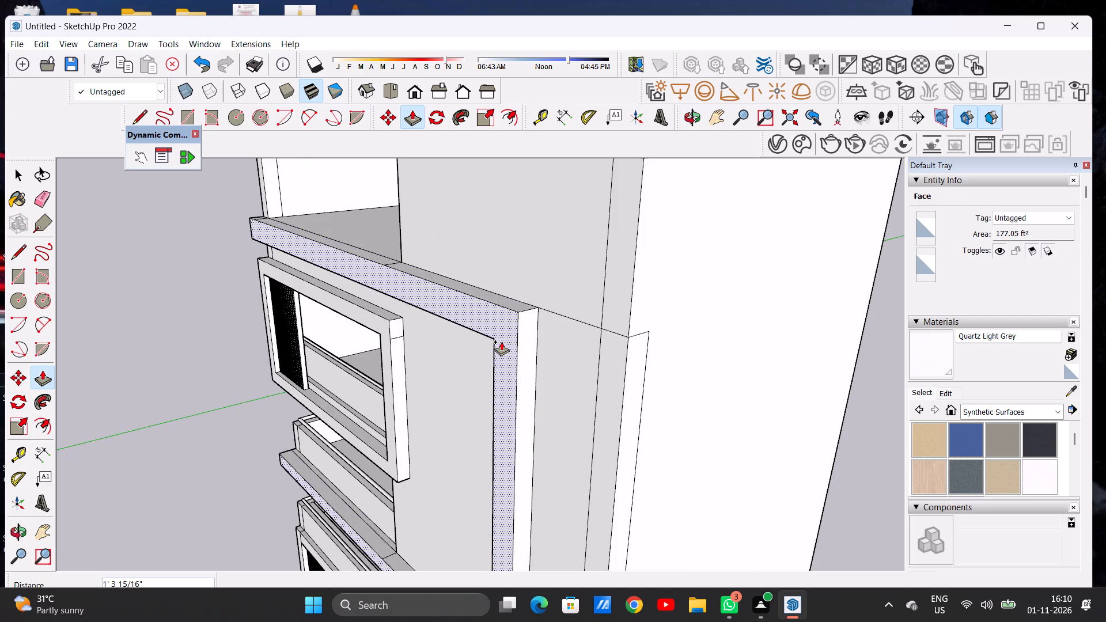
{"action": "left_click", "coordinate": [502, 340]}
{"action": "key", "text": "space"}
{"action": "scroll", "coordinate": [509, 331], "scroll_direction": "down", "scroll_amount": 3}
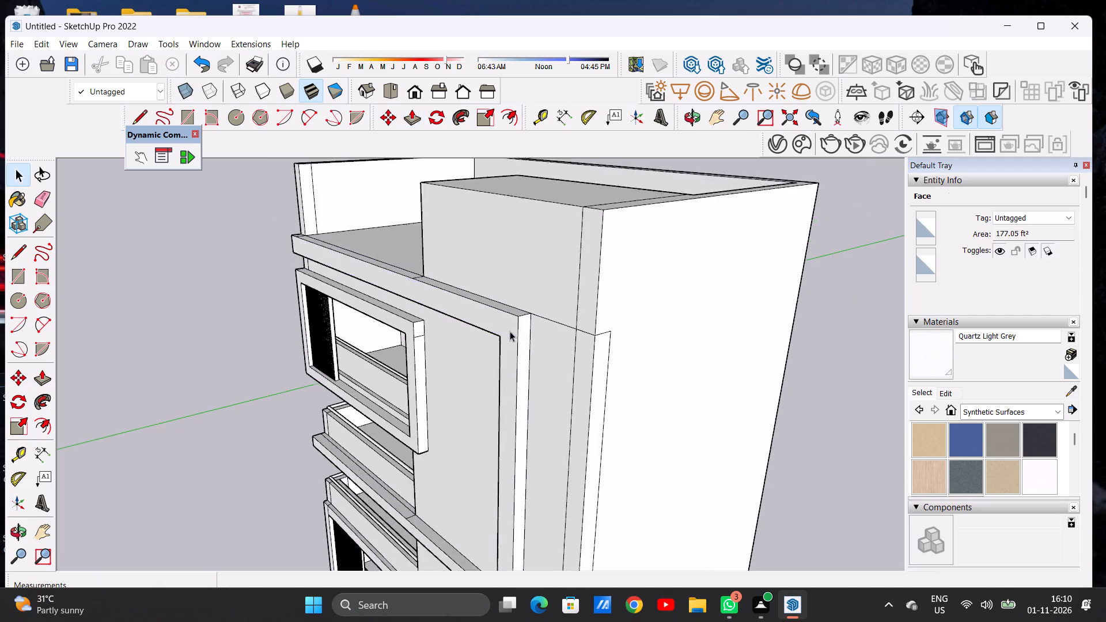
Erase the short vertical line on the front wall strip between the projecting band and the top balcony frame.
{"action": "scroll", "coordinate": [510, 331], "scroll_direction": "down", "scroll_amount": 12}
{"action": "middle_click_drag", "start_coordinate": [482, 367], "coordinate": [680, 326]}
{"action": "scroll", "coordinate": [520, 329], "scroll_direction": "down", "scroll_amount": 5}
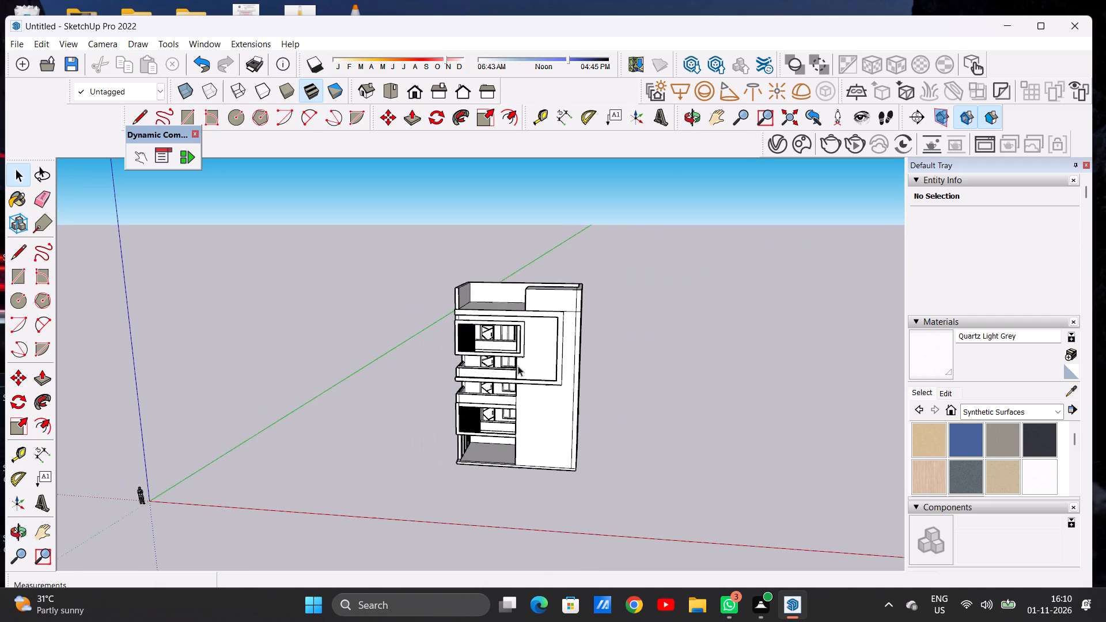
{"action": "middle_click_drag", "start_coordinate": [511, 381], "coordinate": [567, 372]}
{"action": "scroll", "coordinate": [527, 381], "scroll_direction": "up", "scroll_amount": 2}
{"action": "scroll", "coordinate": [527, 381], "scroll_direction": "down", "scroll_amount": 1}
{"action": "scroll", "coordinate": [527, 381], "scroll_direction": "up", "scroll_amount": 5}
{"action": "scroll", "coordinate": [501, 382], "scroll_direction": "down", "scroll_amount": 1}
{"action": "scroll", "coordinate": [501, 382], "scroll_direction": "up", "scroll_amount": 11}
{"action": "scroll", "coordinate": [516, 377], "scroll_direction": "down", "scroll_amount": 1}
{"action": "scroll", "coordinate": [516, 377], "scroll_direction": "up", "scroll_amount": 3}
{"action": "middle_click_drag", "start_coordinate": [461, 373], "coordinate": [465, 373]}
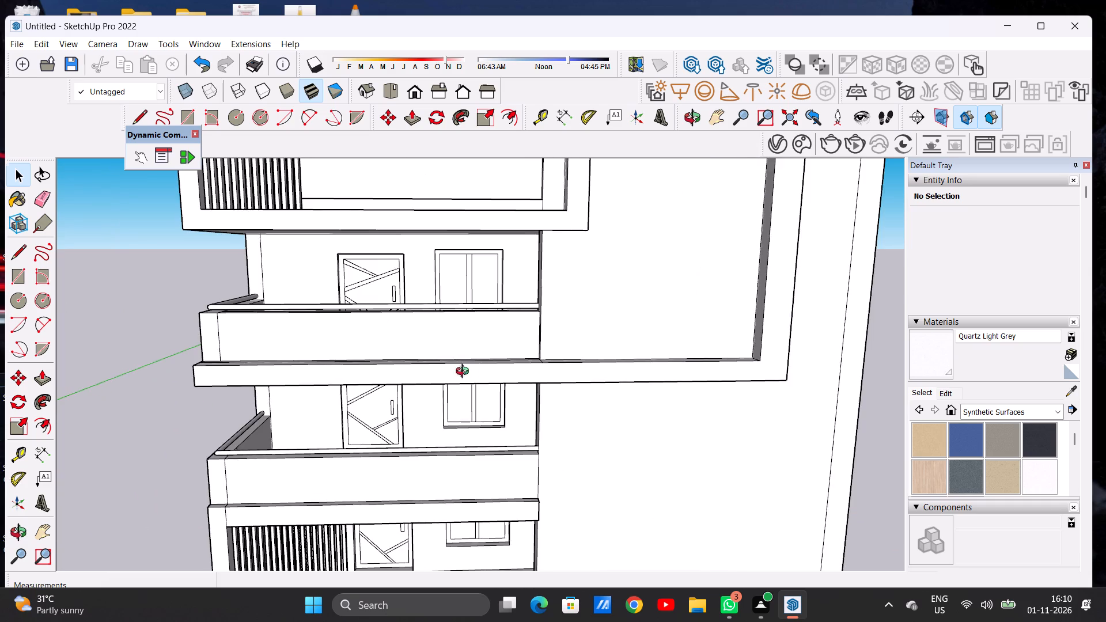
{"action": "middle_click_drag", "start_coordinate": [465, 373], "coordinate": [483, 369]}
{"action": "scroll", "coordinate": [543, 390], "scroll_direction": "down", "scroll_amount": 10}
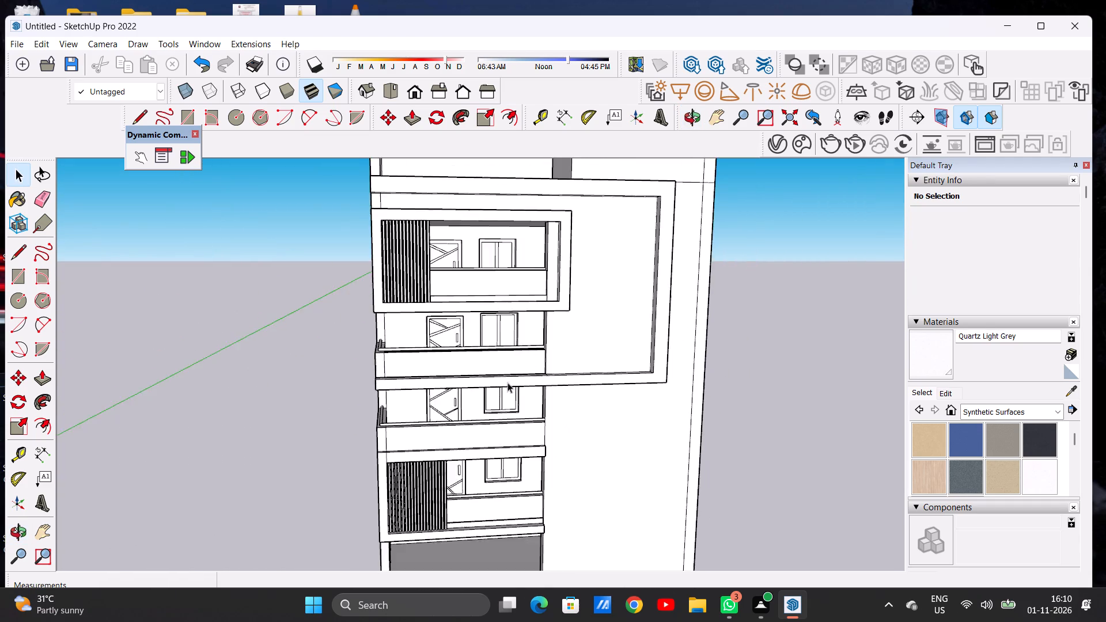
{"action": "scroll", "coordinate": [507, 382], "scroll_direction": "down", "scroll_amount": 4}
{"action": "middle_click_drag", "start_coordinate": [562, 393], "coordinate": [531, 396]}
{"action": "scroll", "coordinate": [426, 264], "scroll_direction": "up", "scroll_amount": 5}
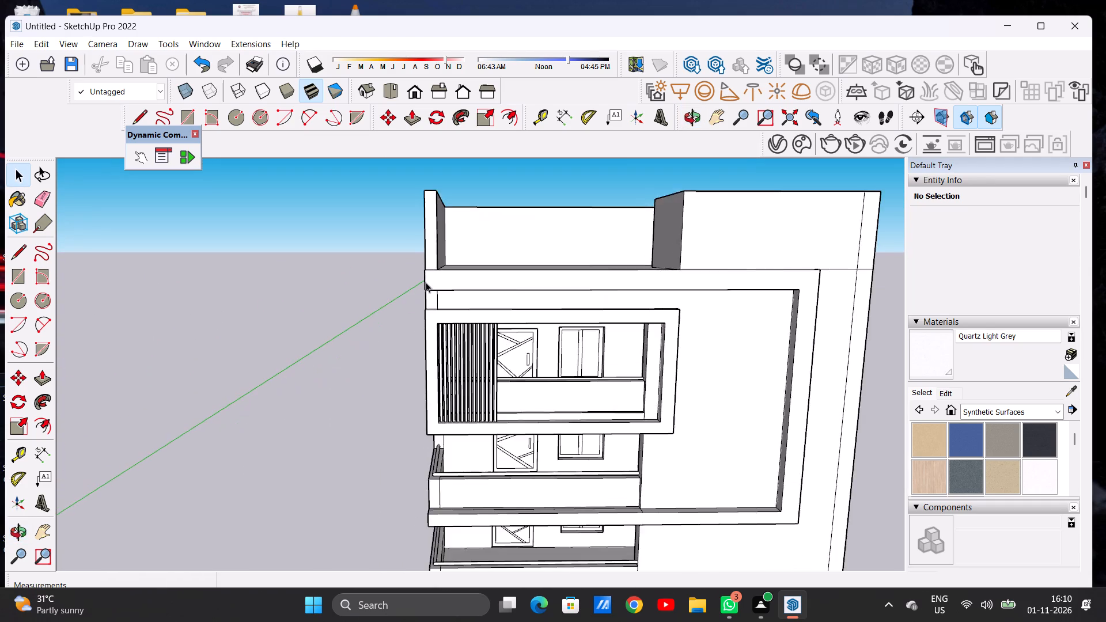
{"action": "scroll", "coordinate": [426, 282], "scroll_direction": "up", "scroll_amount": 11}
{"action": "scroll", "coordinate": [425, 297], "scroll_direction": "down", "scroll_amount": 1}
{"action": "scroll", "coordinate": [425, 297], "scroll_direction": "up", "scroll_amount": 7}
{"action": "key", "text": "e"}
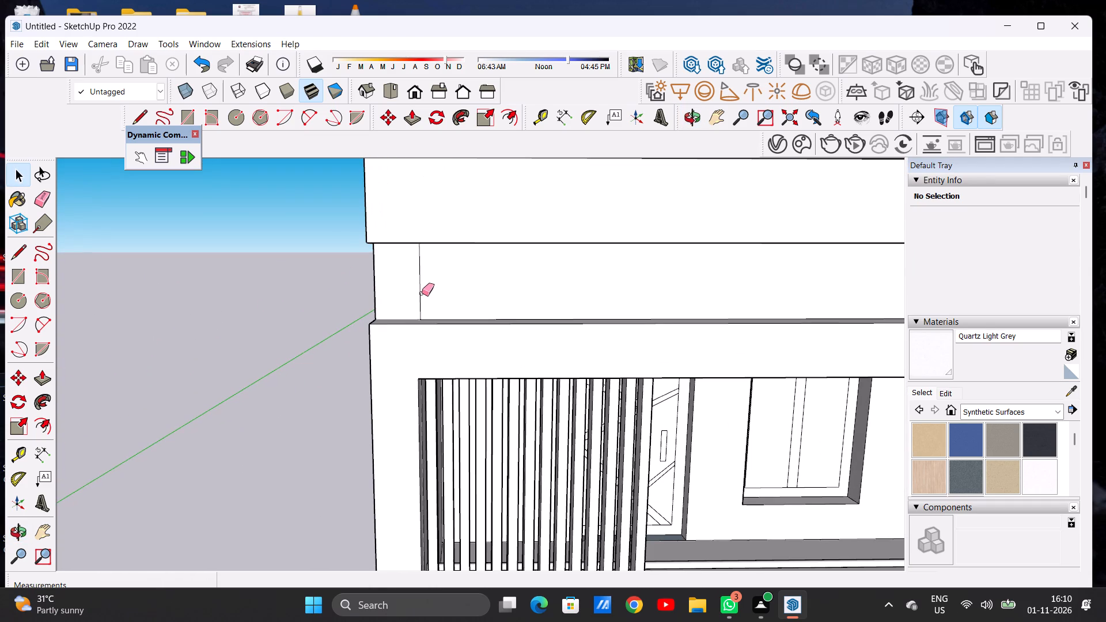
{"action": "left_click", "coordinate": [422, 293]}
{"action": "left_click_drag", "start_coordinate": [422, 293], "coordinate": [412, 301]}
{"action": "left_click_drag", "start_coordinate": [415, 299], "coordinate": [420, 304]}
{"action": "key", "text": "space"}
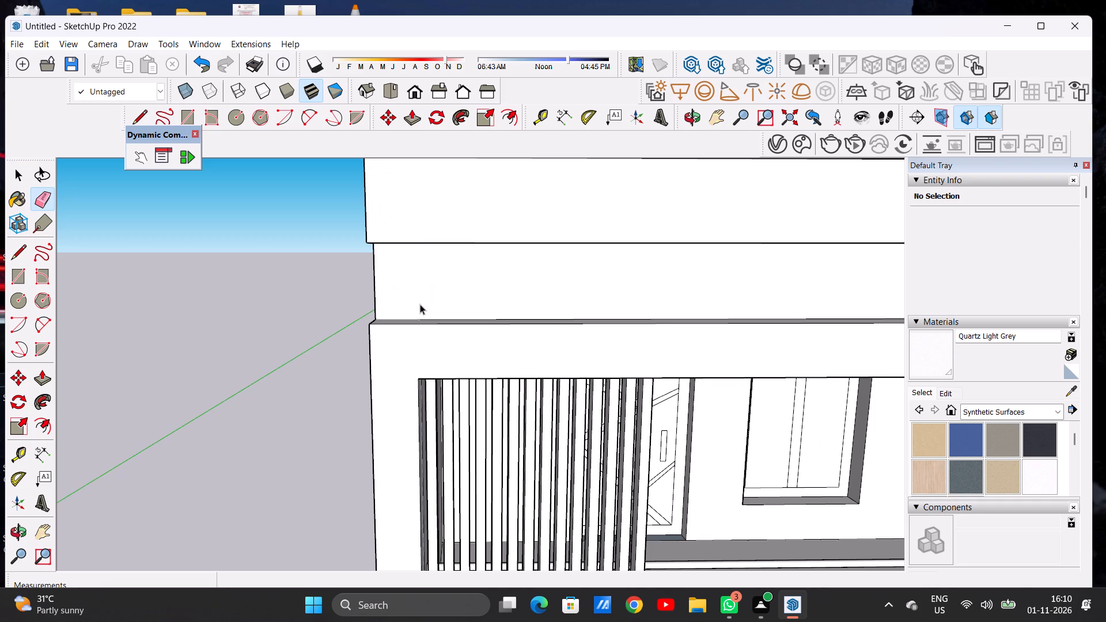
Examine the roof parapets and the upper front facade from the front and from above.
{"action": "scroll", "coordinate": [465, 298], "scroll_direction": "down", "scroll_amount": 4}
{"action": "scroll", "coordinate": [467, 298], "scroll_direction": "up", "scroll_amount": 1}
{"action": "scroll", "coordinate": [467, 298], "scroll_direction": "down", "scroll_amount": 11}
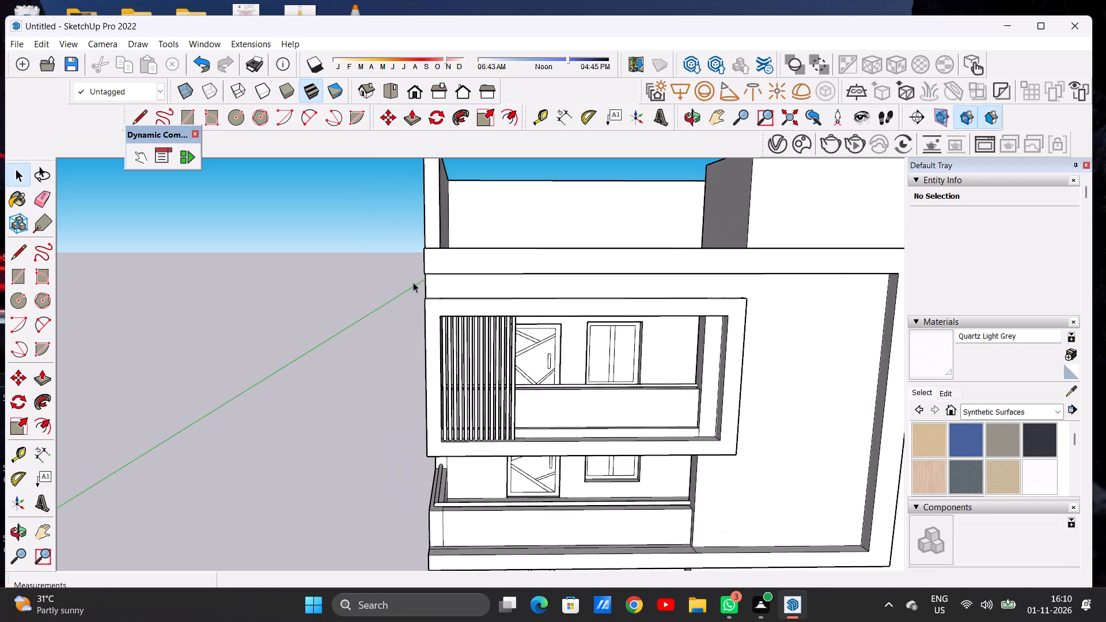
{"action": "scroll", "coordinate": [413, 282], "scroll_direction": "down", "scroll_amount": 11}
{"action": "middle_click_drag", "start_coordinate": [540, 346], "coordinate": [529, 347]}
{"action": "scroll", "coordinate": [505, 248], "scroll_direction": "up", "scroll_amount": 6}
{"action": "middle_click_drag", "start_coordinate": [509, 253], "coordinate": [514, 357]}
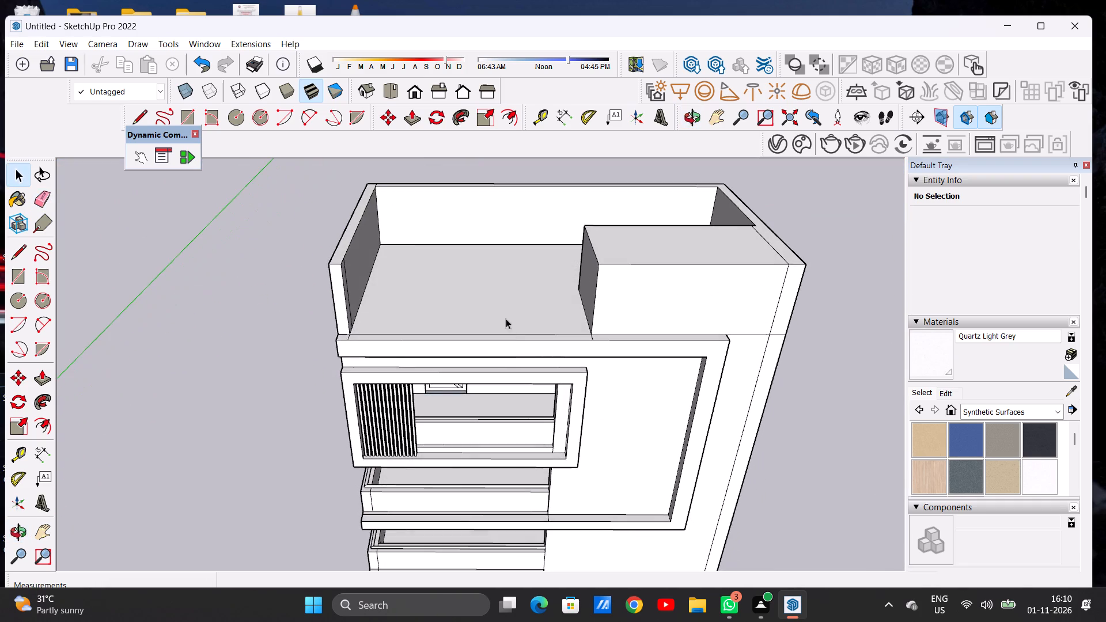
{"action": "scroll", "coordinate": [467, 265], "scroll_direction": "down", "scroll_amount": 8}
{"action": "middle_click_drag", "start_coordinate": [522, 299], "coordinate": [526, 228]}
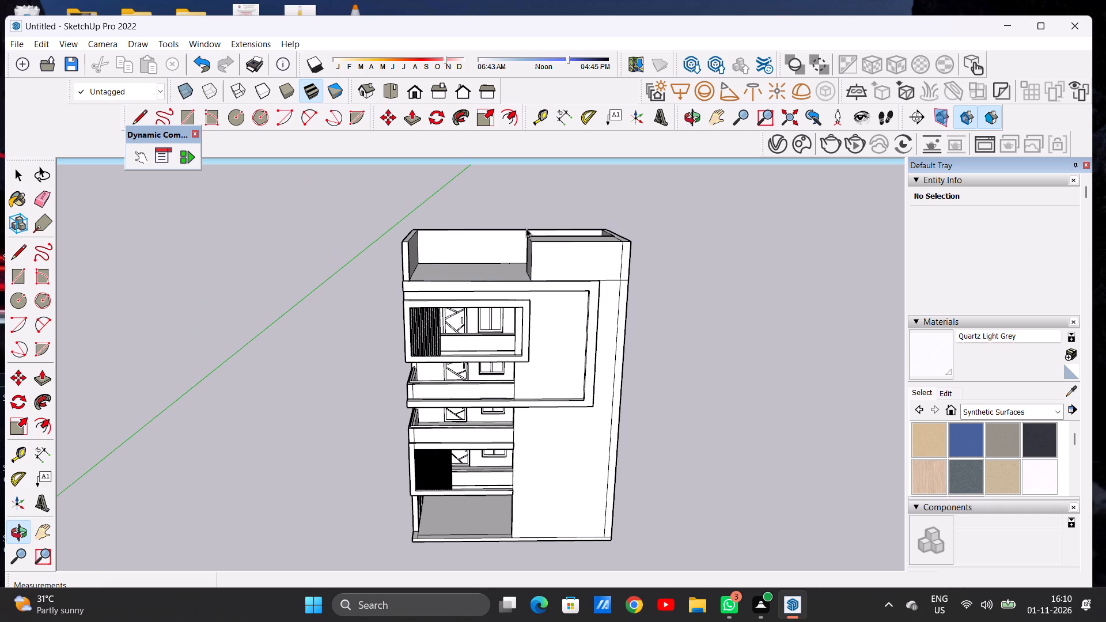
{"action": "scroll", "coordinate": [465, 233], "scroll_direction": "down", "scroll_amount": 3}
{"action": "middle_click_drag", "start_coordinate": [491, 260], "coordinate": [491, 242]}
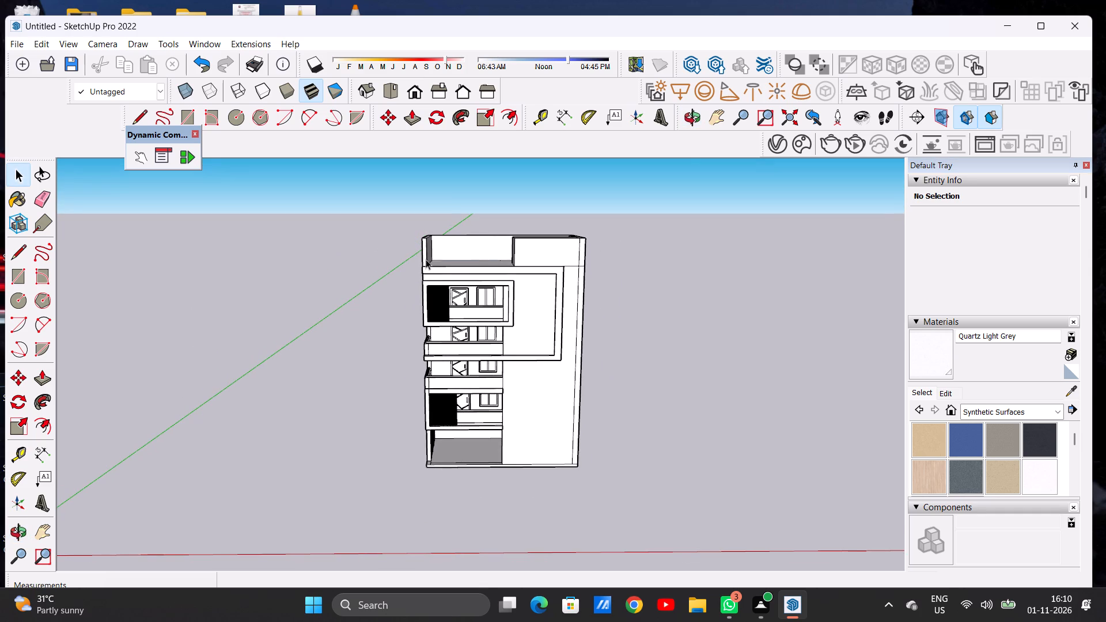
{"action": "scroll", "coordinate": [426, 259], "scroll_direction": "up", "scroll_amount": 4}
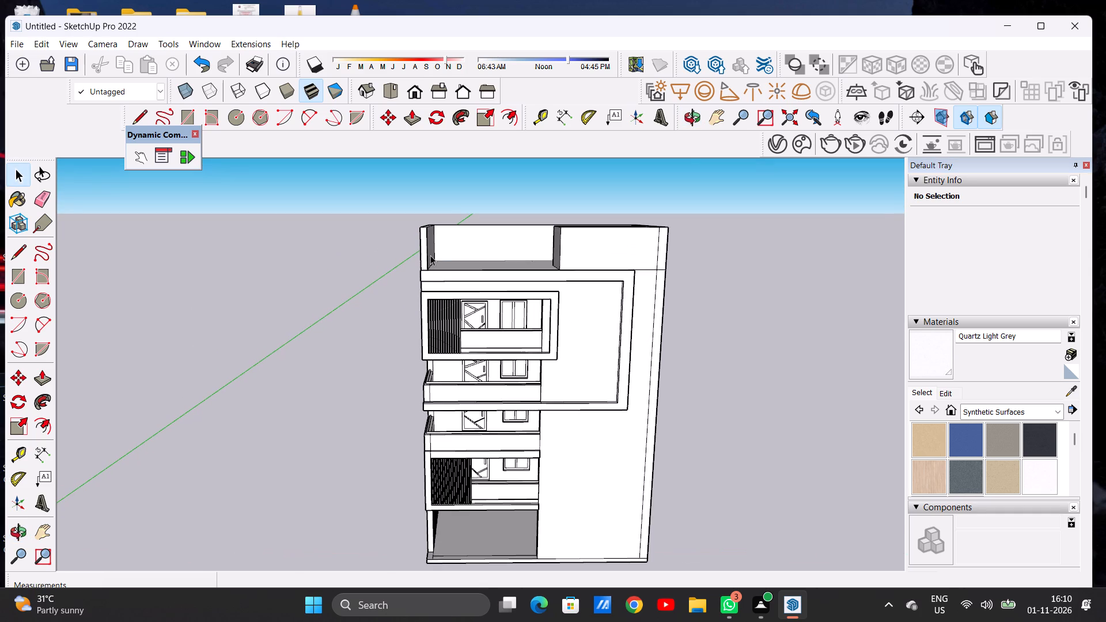
{"action": "middle_click", "coordinate": [472, 255]}
{"action": "scroll", "coordinate": [446, 263], "scroll_direction": "down", "scroll_amount": 6}
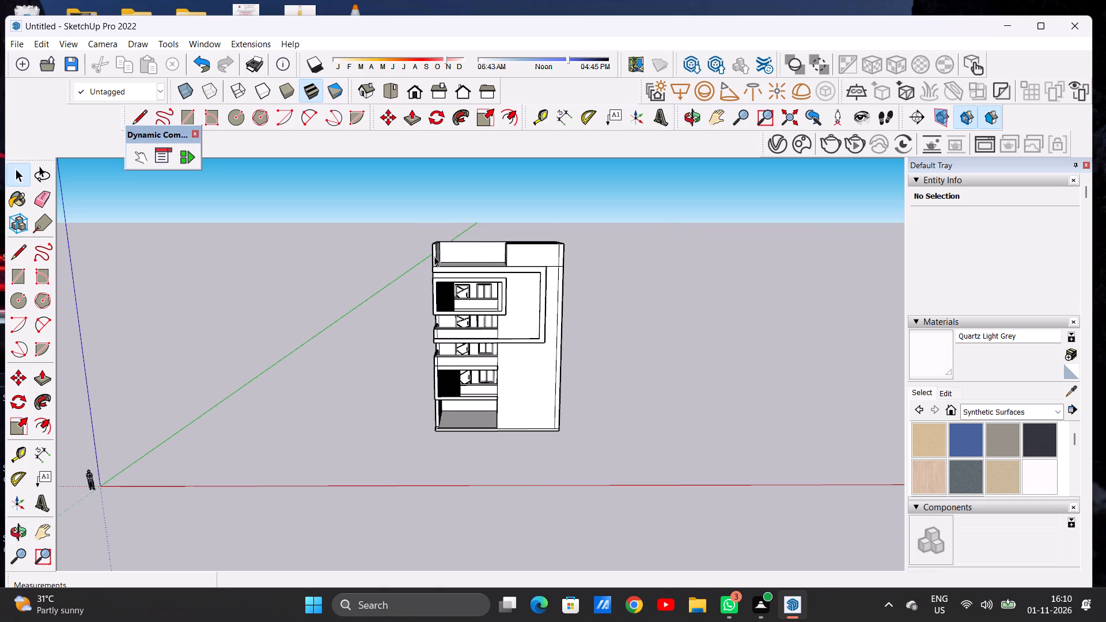
Push/Pull the top of the side parapet at the balcony end down 7' 8 11/16", flush with the roof.
{"action": "scroll", "coordinate": [434, 256], "scroll_direction": "up", "scroll_amount": 1}
{"action": "middle_click_drag", "start_coordinate": [432, 256], "coordinate": [526, 298]}
{"action": "scroll", "coordinate": [456, 255], "scroll_direction": "up", "scroll_amount": 3}
{"action": "scroll", "coordinate": [455, 255], "scroll_direction": "down", "scroll_amount": 2}
{"action": "scroll", "coordinate": [446, 256], "scroll_direction": "up", "scroll_amount": 1}
{"action": "scroll", "coordinate": [434, 255], "scroll_direction": "down", "scroll_amount": 1}
{"action": "scroll", "coordinate": [434, 255], "scroll_direction": "up", "scroll_amount": 1}
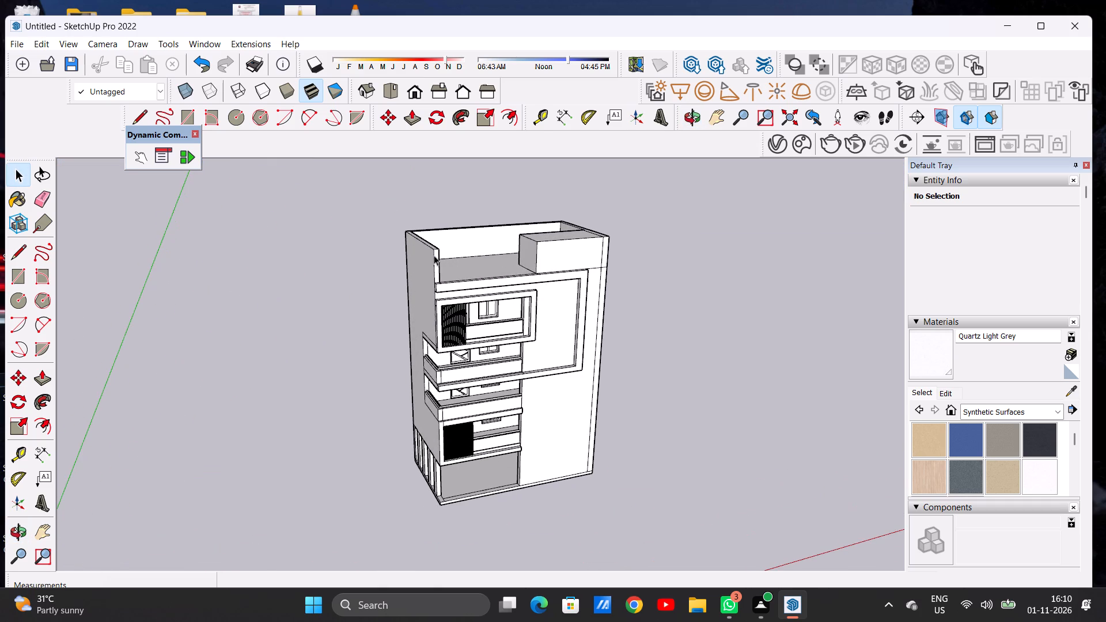
{"action": "key", "text": "p"}
{"action": "middle_click_drag", "start_coordinate": [432, 244], "coordinate": [423, 305]}
{"action": "scroll", "coordinate": [434, 260], "scroll_direction": "up", "scroll_amount": 8}
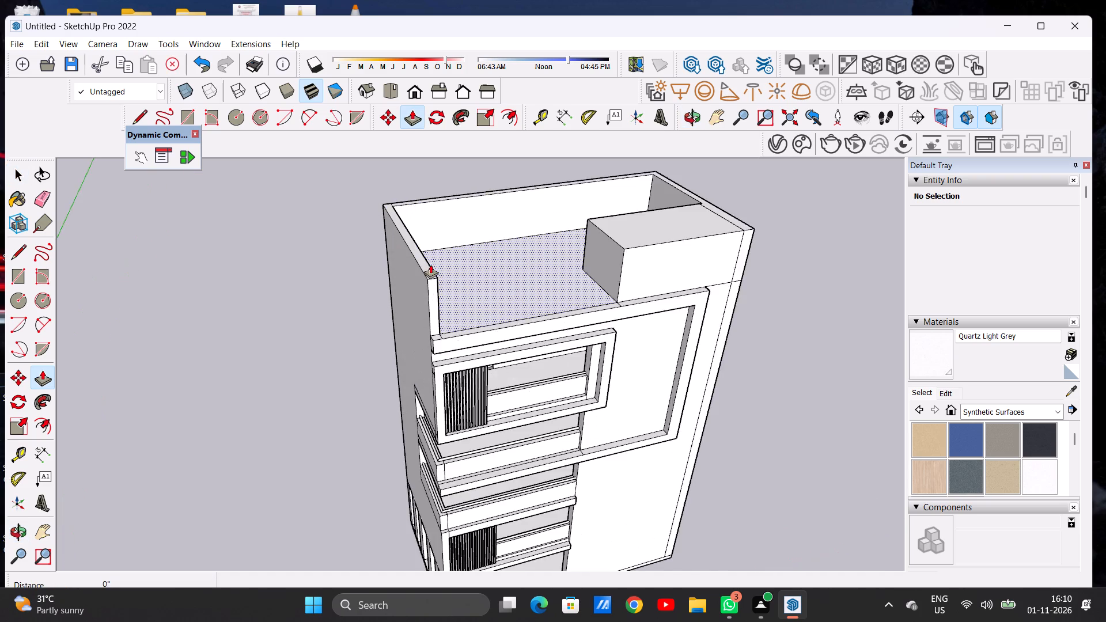
{"action": "scroll", "coordinate": [430, 264], "scroll_direction": "up", "scroll_amount": 4}
{"action": "left_click", "coordinate": [431, 283]}
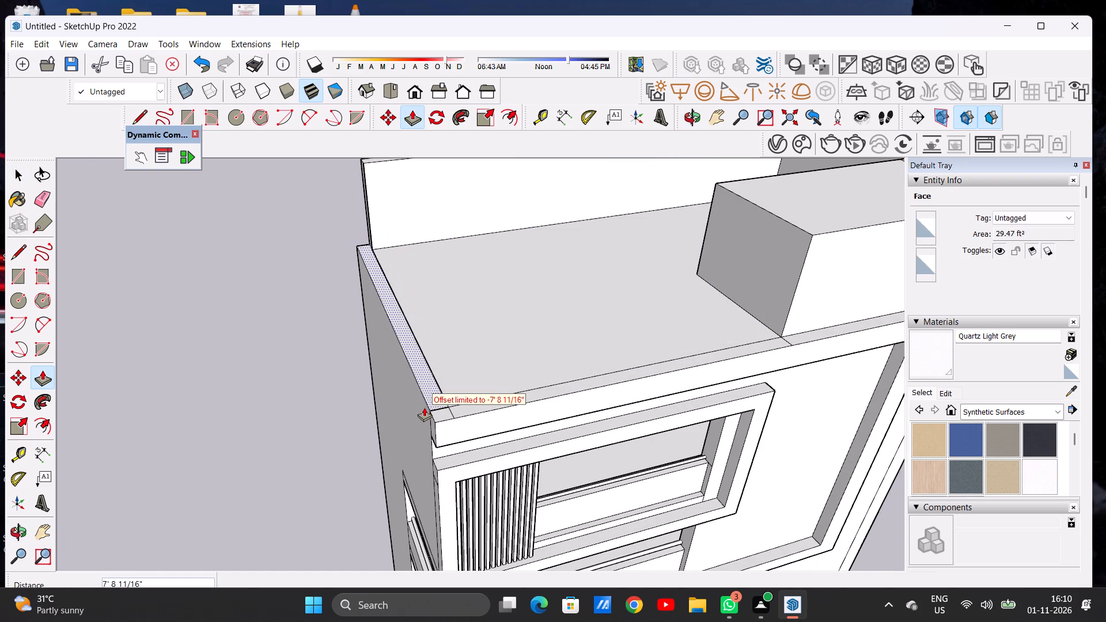
{"action": "left_click", "coordinate": [424, 407]}
{"action": "key", "text": "space"}
Draw a line about 1' 2 1/8" long across the parapet top, continuing the raised roof block's edge to the outer edge.
{"action": "scroll", "coordinate": [498, 330], "scroll_direction": "down", "scroll_amount": 15}
{"action": "middle_click_drag", "start_coordinate": [558, 326], "coordinate": [471, 225]}
{"action": "scroll", "coordinate": [574, 290], "scroll_direction": "up", "scroll_amount": 6}
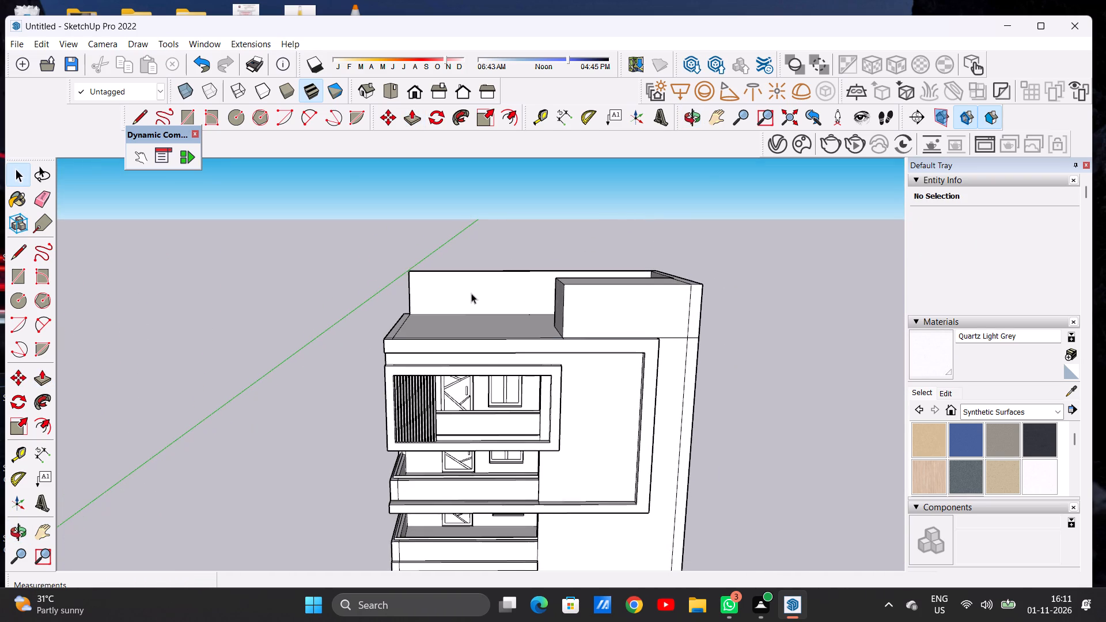
{"action": "middle_click_drag", "start_coordinate": [474, 294], "coordinate": [656, 338]}
{"action": "middle_click_drag", "start_coordinate": [533, 251], "coordinate": [622, 331]}
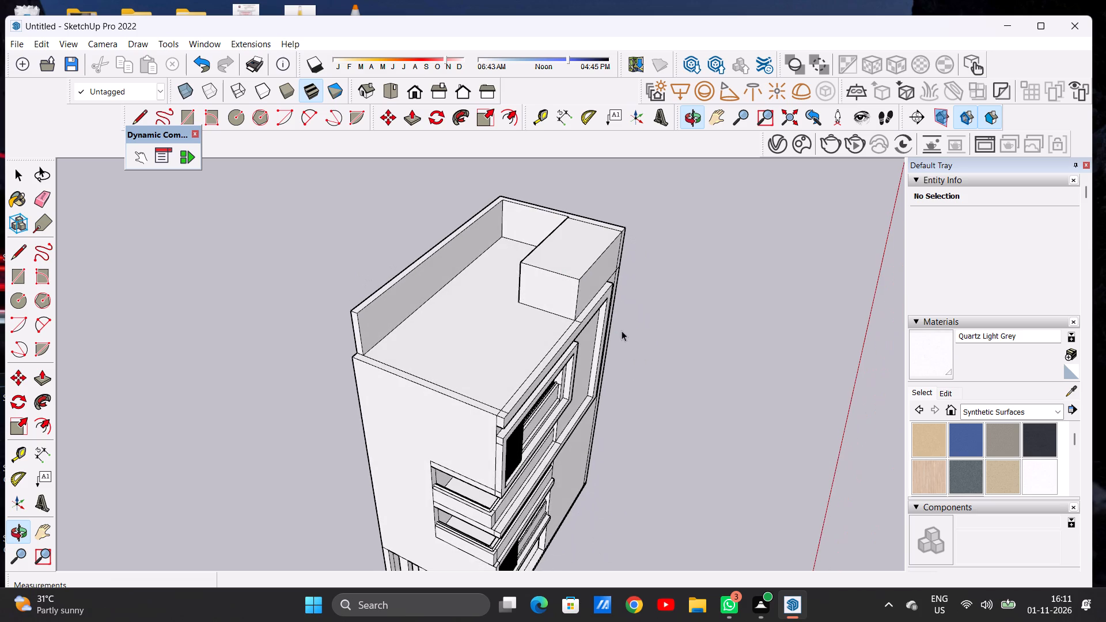
{"action": "scroll", "coordinate": [473, 297], "scroll_direction": "down", "scroll_amount": 4}
{"action": "scroll", "coordinate": [511, 212], "scroll_direction": "down", "scroll_amount": 1}
{"action": "scroll", "coordinate": [511, 212], "scroll_direction": "up", "scroll_amount": 18}
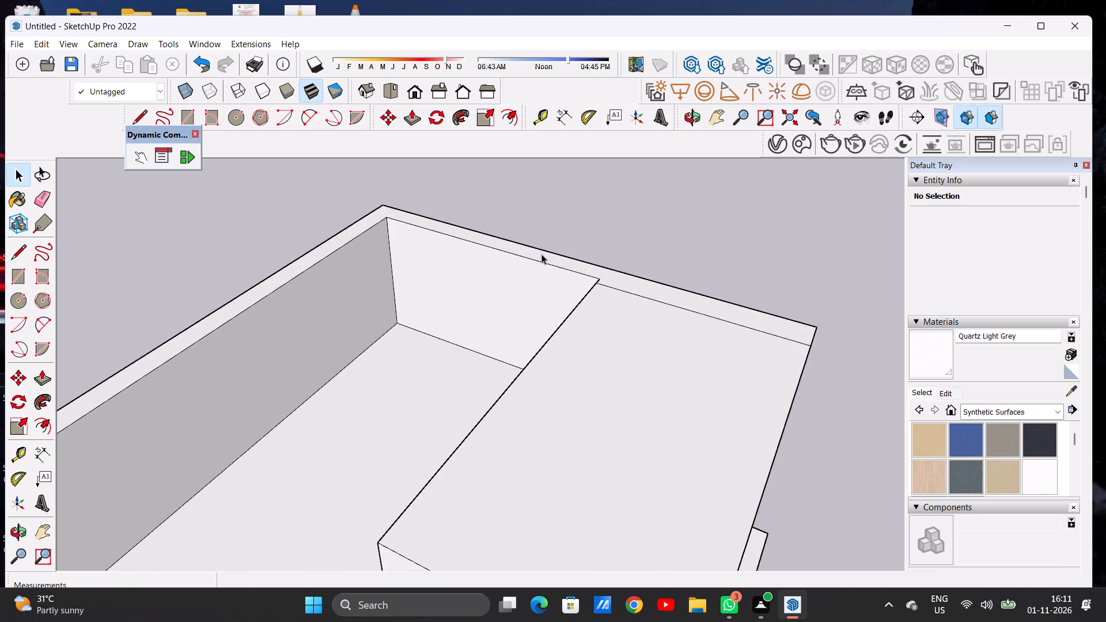
{"action": "scroll", "coordinate": [541, 254], "scroll_direction": "up", "scroll_amount": 2}
{"action": "key", "text": "l"}
{"action": "scroll", "coordinate": [608, 267], "scroll_direction": "up", "scroll_amount": 6}
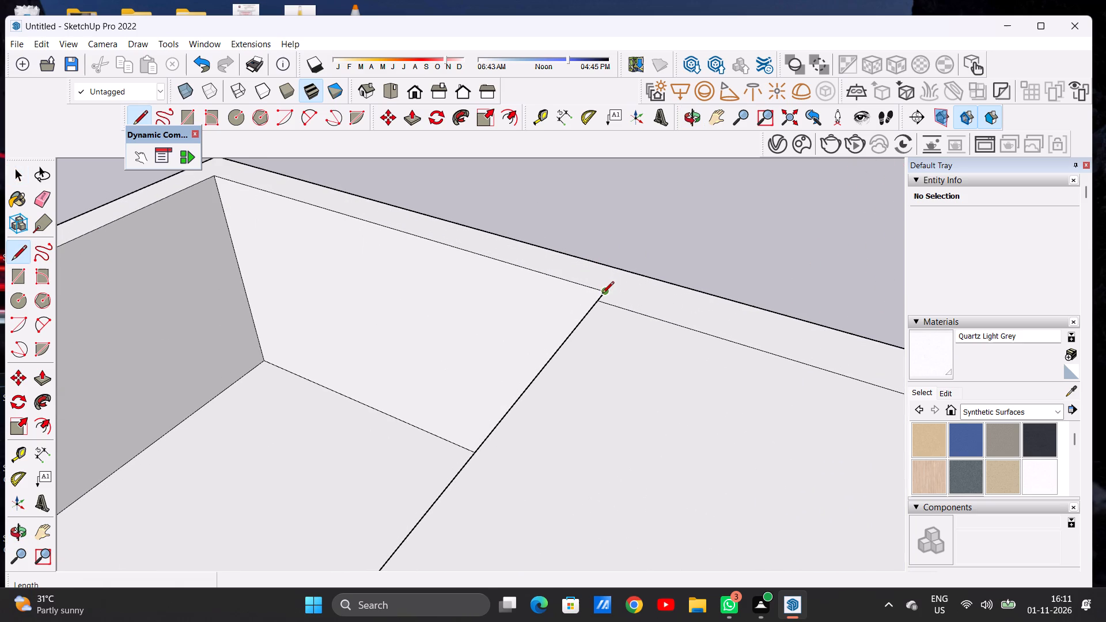
{"action": "left_click", "coordinate": [602, 295]}
{"action": "left_click", "coordinate": [617, 272]}
Push/Pull the remaining L-shaped parapet top beside the raised roof block down flush with the roof.
{"action": "key", "text": "p"}
{"action": "left_click", "coordinate": [592, 272]}
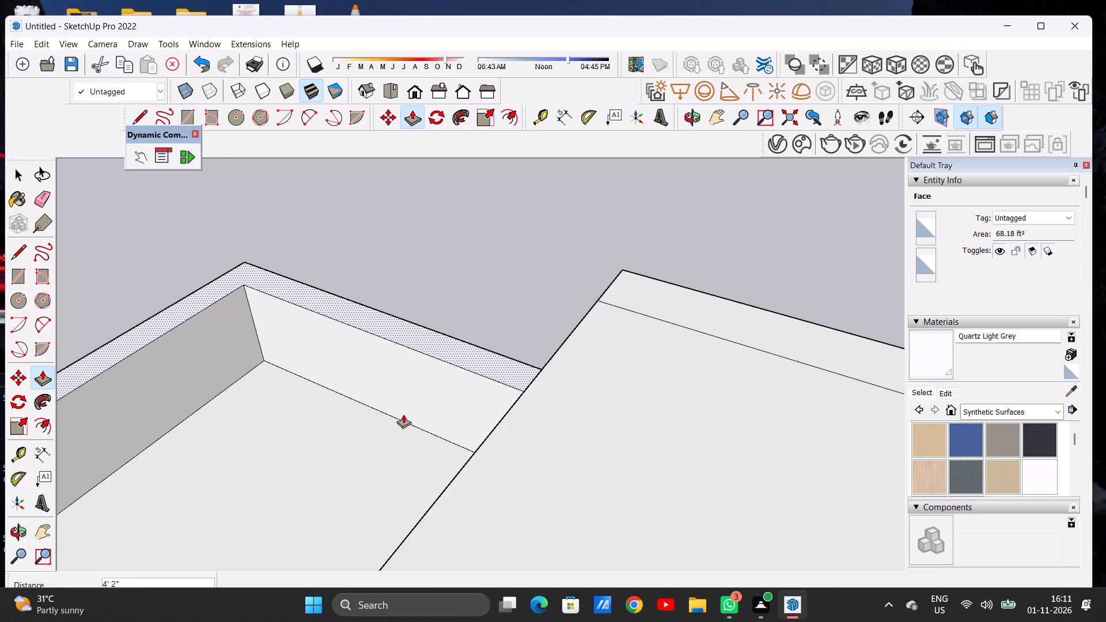
{"action": "left_click", "coordinate": [404, 430]}
{"action": "key", "text": "space"}
Draw a horizontal line about 18' 1 1/4" long near the top of the raised block's front face, from the vertical line to the opposite edge.
{"action": "scroll", "coordinate": [431, 341], "scroll_direction": "down", "scroll_amount": 15}
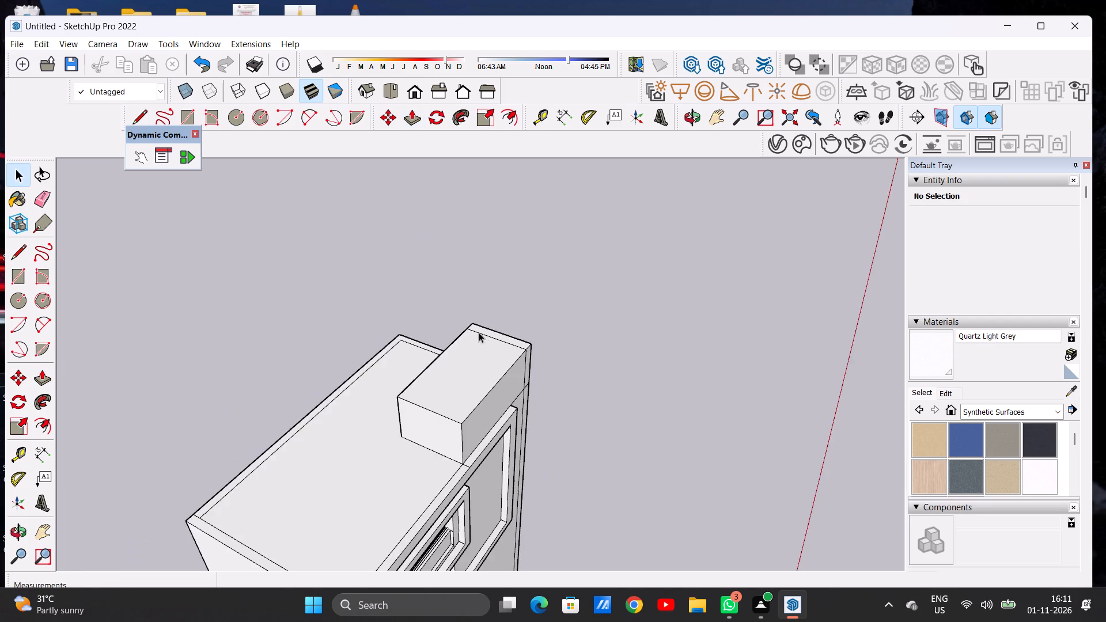
{"action": "scroll", "coordinate": [479, 332], "scroll_direction": "down", "scroll_amount": 2}
{"action": "middle_click_drag", "start_coordinate": [505, 371], "coordinate": [332, 250]}
{"action": "scroll", "coordinate": [419, 314], "scroll_direction": "down", "scroll_amount": 4}
{"action": "middle_click_drag", "start_coordinate": [469, 354], "coordinate": [389, 280]}
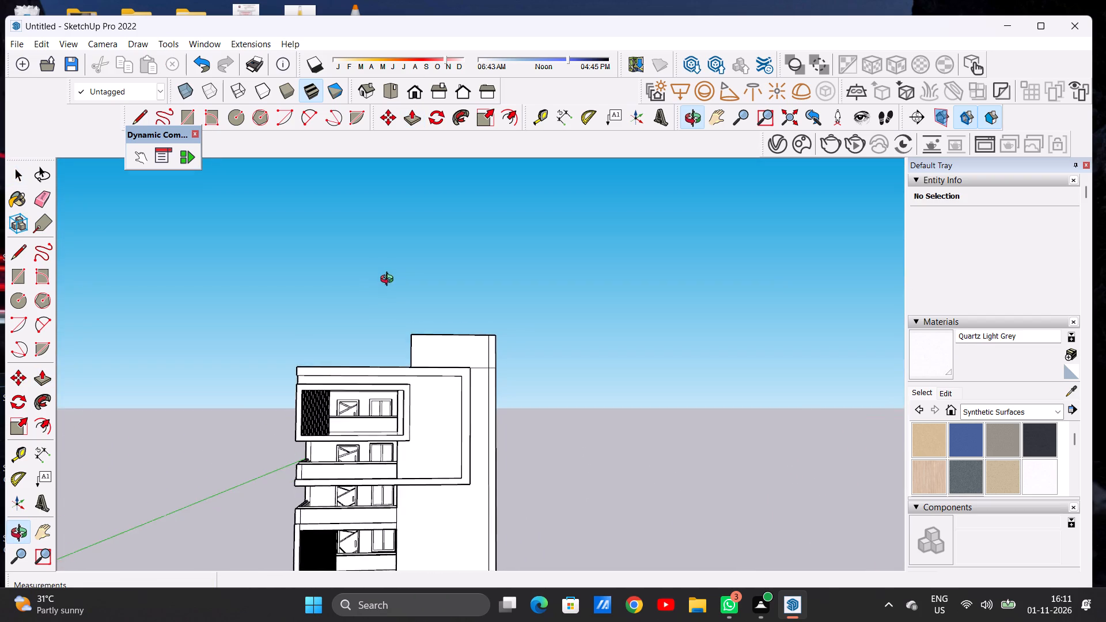
{"action": "middle_click_drag", "start_coordinate": [389, 280], "coordinate": [384, 291]}
{"action": "scroll", "coordinate": [461, 307], "scroll_direction": "down", "scroll_amount": 5}
{"action": "scroll", "coordinate": [453, 327], "scroll_direction": "up", "scroll_amount": 8}
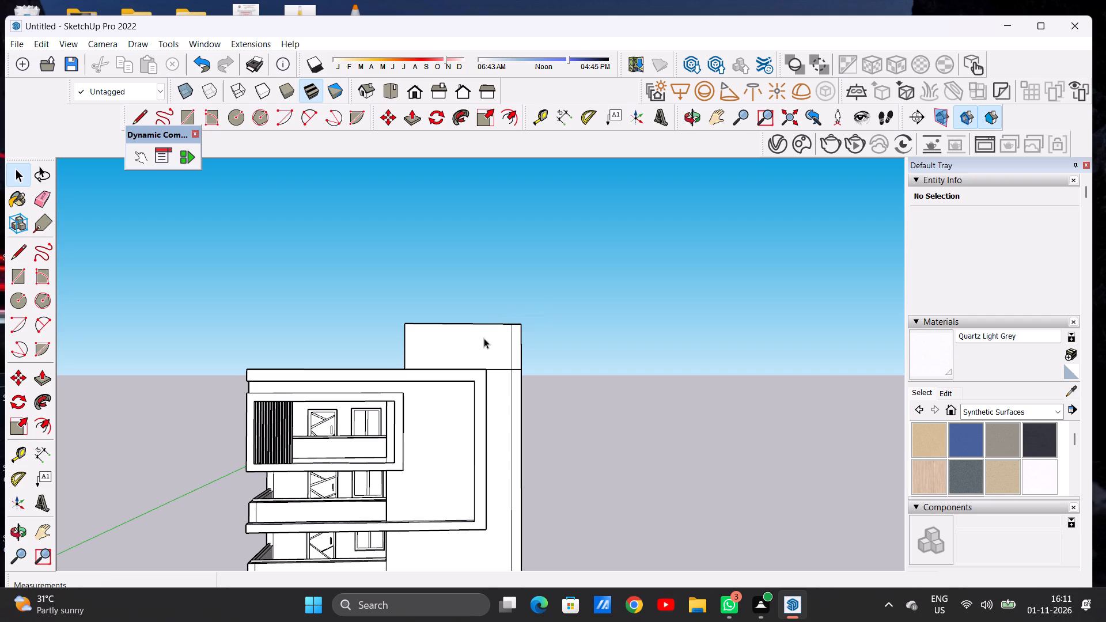
{"action": "scroll", "coordinate": [484, 338], "scroll_direction": "up", "scroll_amount": 4}
{"action": "scroll", "coordinate": [425, 329], "scroll_direction": "down", "scroll_amount": 6}
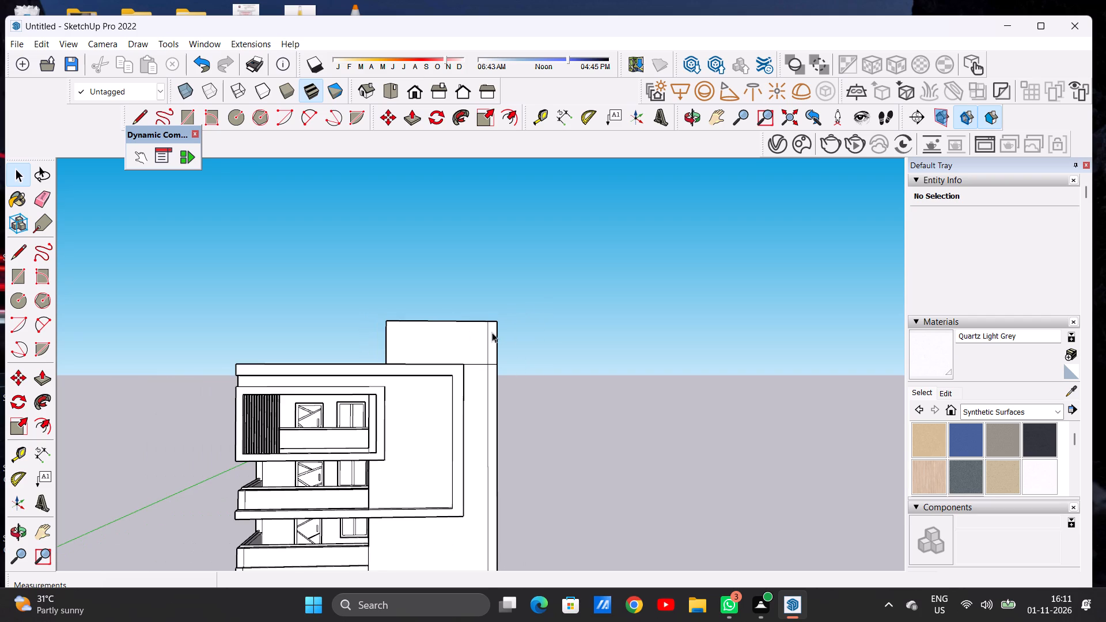
{"action": "key", "text": "l"}
{"action": "scroll", "coordinate": [498, 331], "scroll_direction": "up", "scroll_amount": 3}
{"action": "scroll", "coordinate": [498, 331], "scroll_direction": "down", "scroll_amount": 1}
{"action": "scroll", "coordinate": [498, 331], "scroll_direction": "up", "scroll_amount": 2}
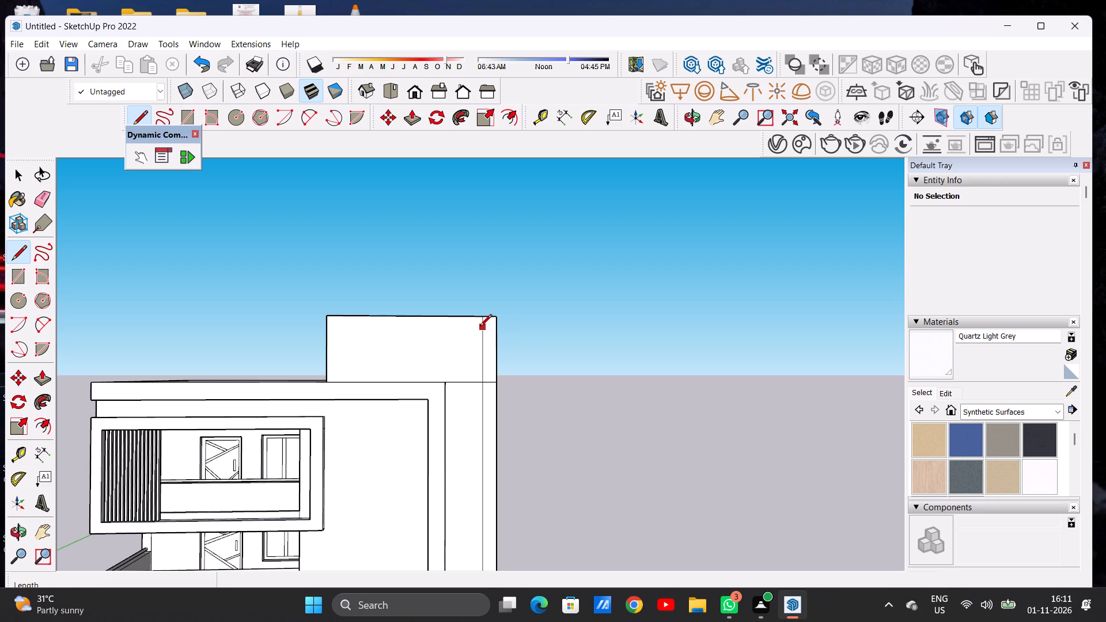
{"action": "left_click", "coordinate": [479, 333]}
{"action": "left_click", "coordinate": [327, 335]}
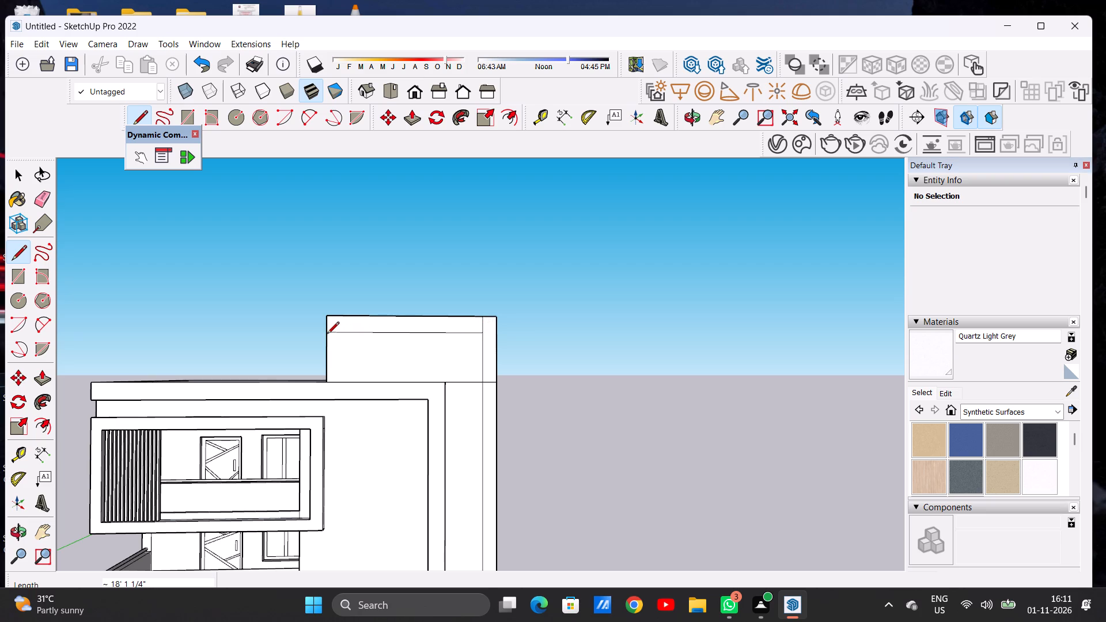
{"action": "key", "text": "space"}
Erase the segment of the vertical line above the new horizontal line on the raised block's front face.
{"action": "scroll", "coordinate": [487, 309], "scroll_direction": "down", "scroll_amount": 6}
{"action": "middle_click_drag", "start_coordinate": [482, 313], "coordinate": [461, 359]}
{"action": "scroll", "coordinate": [487, 327], "scroll_direction": "up", "scroll_amount": 1}
{"action": "scroll", "coordinate": [487, 327], "scroll_direction": "down", "scroll_amount": 1}
{"action": "scroll", "coordinate": [487, 327], "scroll_direction": "up", "scroll_amount": 1}
{"action": "scroll", "coordinate": [487, 327], "scroll_direction": "down", "scroll_amount": 1}
{"action": "scroll", "coordinate": [487, 327], "scroll_direction": "up", "scroll_amount": 2}
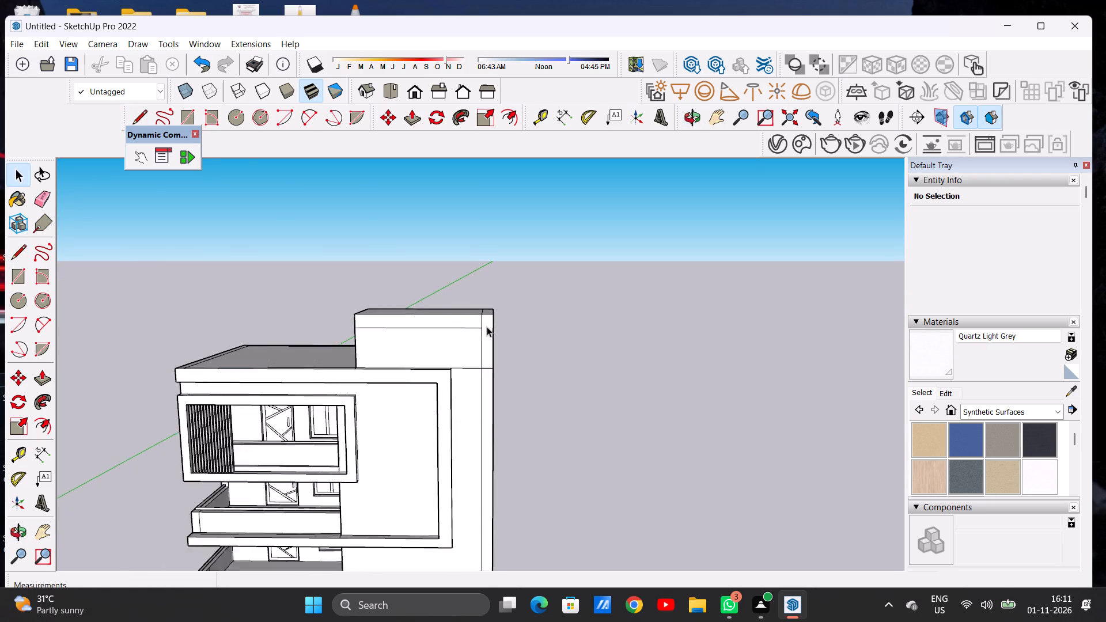
{"action": "scroll", "coordinate": [487, 327], "scroll_direction": "up", "scroll_amount": 12}
{"action": "key", "text": "e"}
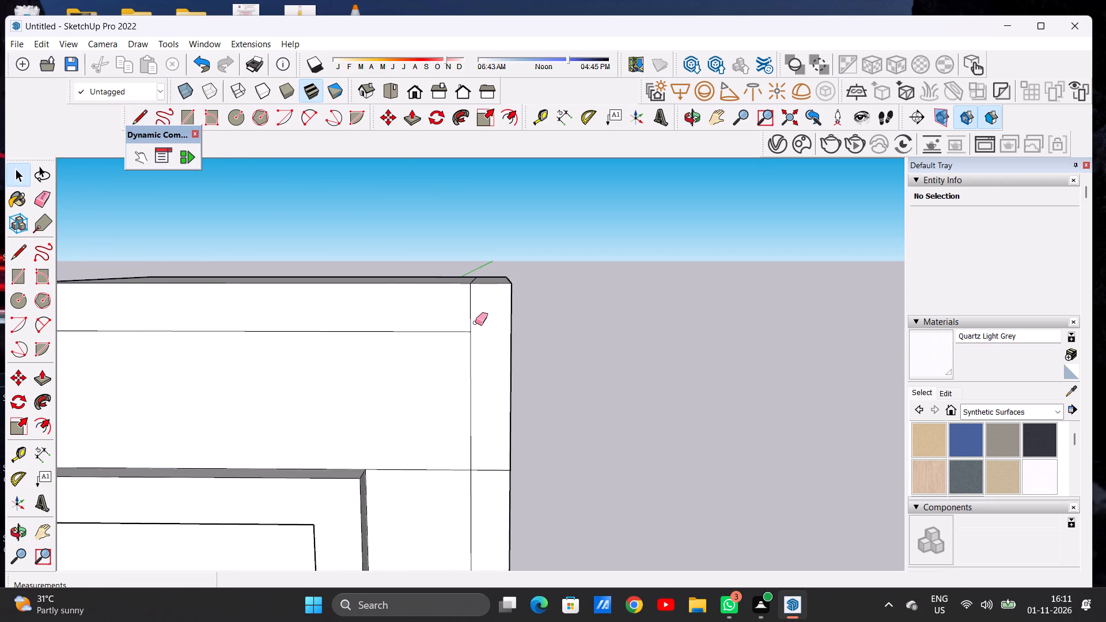
{"action": "left_click_drag", "start_coordinate": [470, 314], "coordinate": [478, 317]}
{"action": "key", "text": "space"}
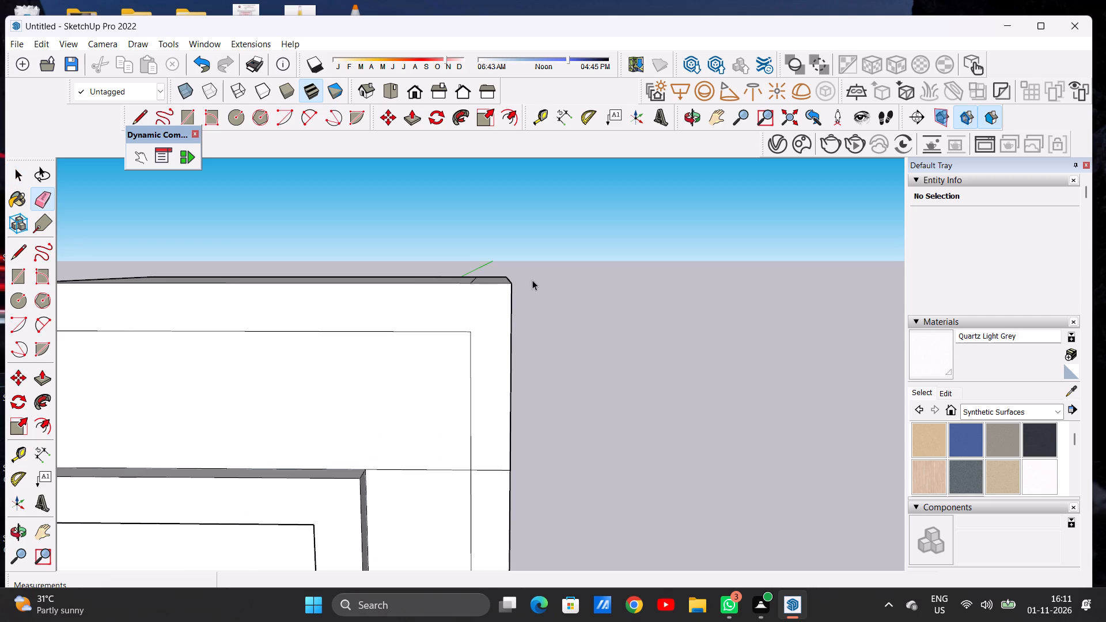
Erase the horizontal line segments separating the raised block's front face from the wall below, on both sides of the vertical line.
{"action": "scroll", "coordinate": [533, 283], "scroll_direction": "down", "scroll_amount": 13}
{"action": "scroll", "coordinate": [522, 347], "scroll_direction": "up", "scroll_amount": 1}
{"action": "scroll", "coordinate": [522, 347], "scroll_direction": "down", "scroll_amount": 1}
{"action": "scroll", "coordinate": [522, 347], "scroll_direction": "up", "scroll_amount": 5}
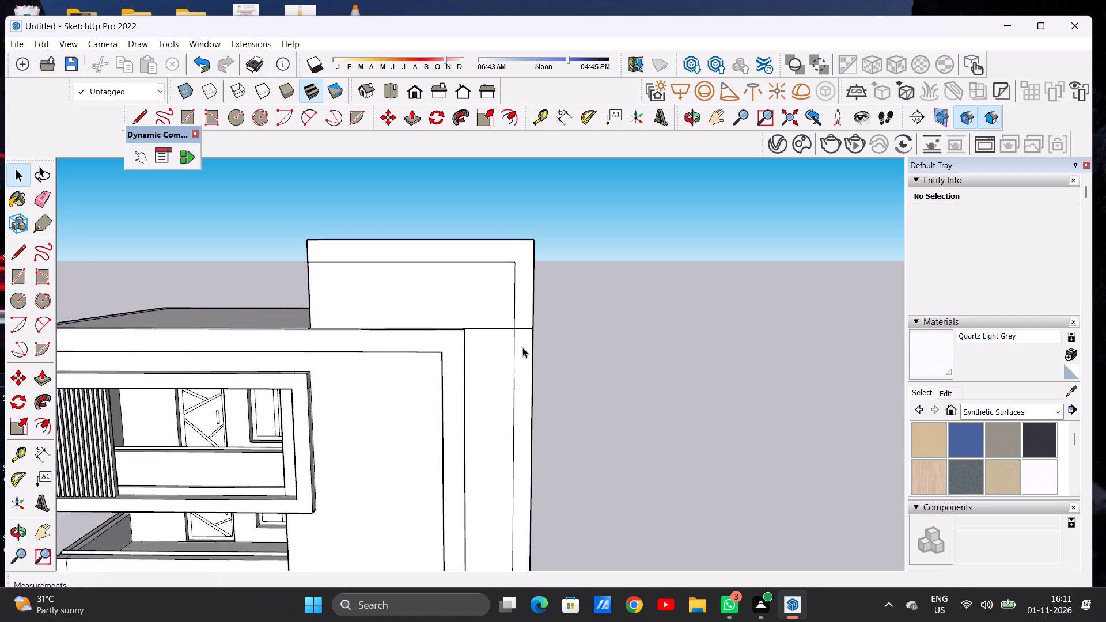
{"action": "scroll", "coordinate": [522, 347], "scroll_direction": "up", "scroll_amount": 1}
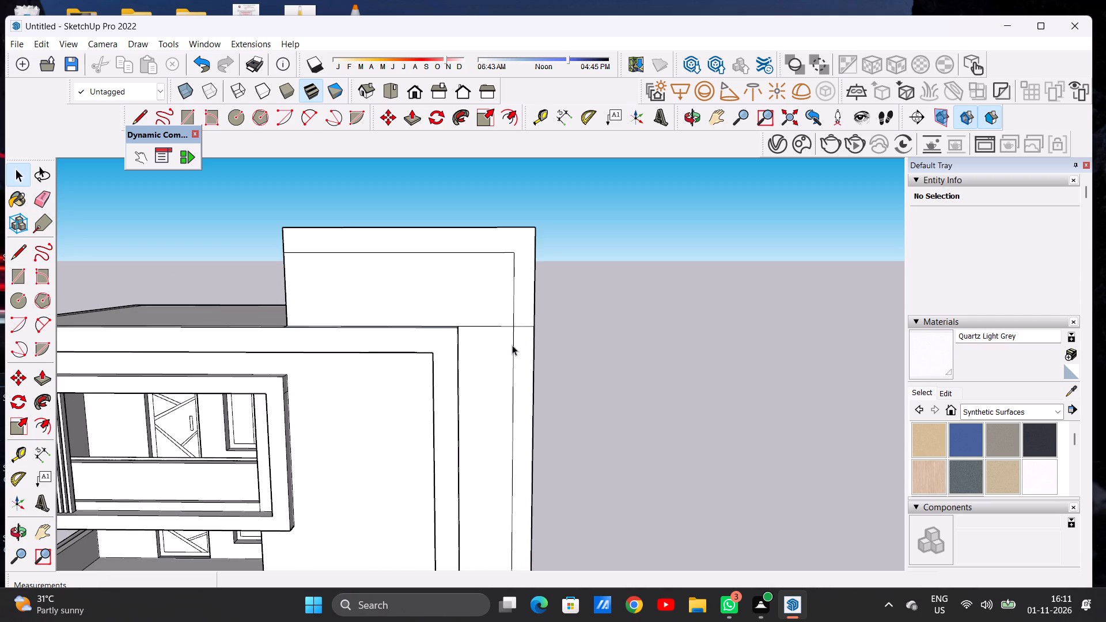
{"action": "key", "text": "e"}
{"action": "left_click_drag", "start_coordinate": [491, 322], "coordinate": [490, 332]}
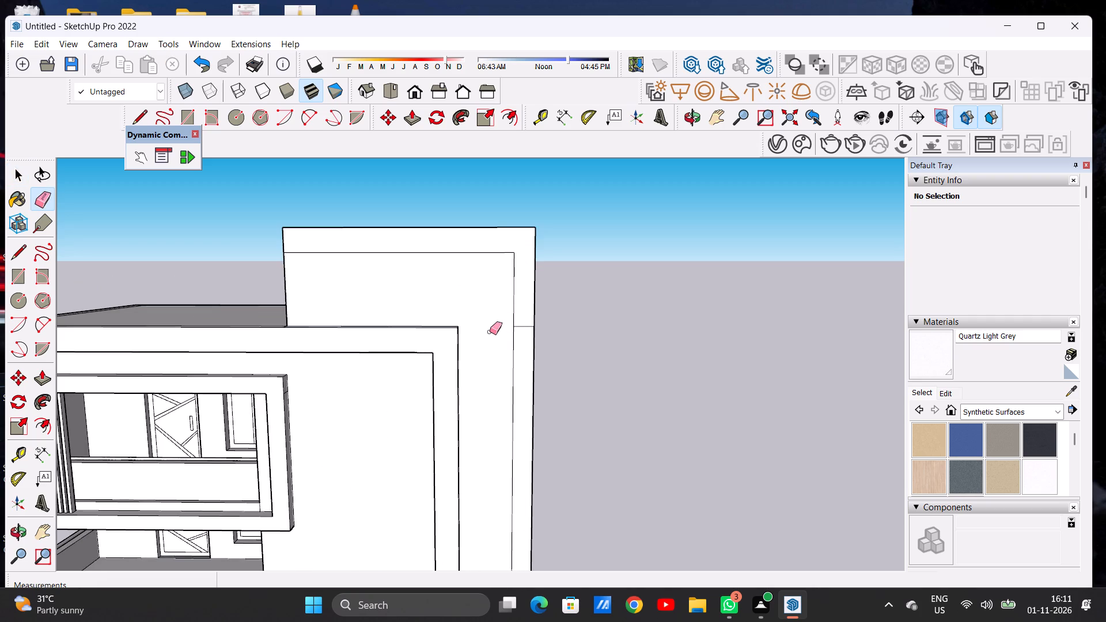
{"action": "left_click", "coordinate": [528, 326]}
{"action": "key", "text": "space"}
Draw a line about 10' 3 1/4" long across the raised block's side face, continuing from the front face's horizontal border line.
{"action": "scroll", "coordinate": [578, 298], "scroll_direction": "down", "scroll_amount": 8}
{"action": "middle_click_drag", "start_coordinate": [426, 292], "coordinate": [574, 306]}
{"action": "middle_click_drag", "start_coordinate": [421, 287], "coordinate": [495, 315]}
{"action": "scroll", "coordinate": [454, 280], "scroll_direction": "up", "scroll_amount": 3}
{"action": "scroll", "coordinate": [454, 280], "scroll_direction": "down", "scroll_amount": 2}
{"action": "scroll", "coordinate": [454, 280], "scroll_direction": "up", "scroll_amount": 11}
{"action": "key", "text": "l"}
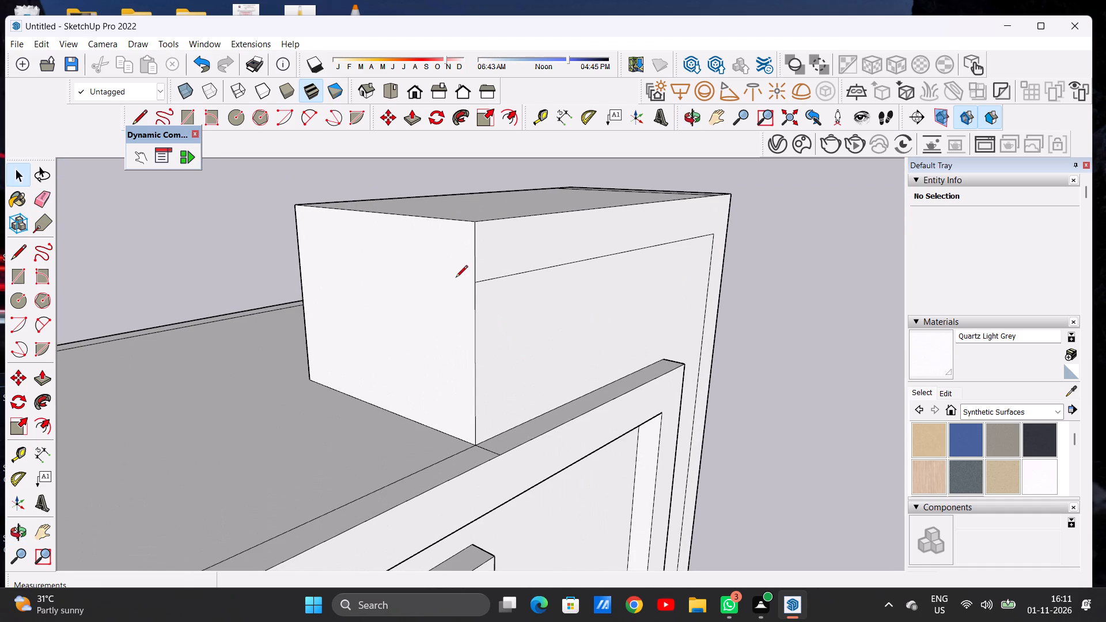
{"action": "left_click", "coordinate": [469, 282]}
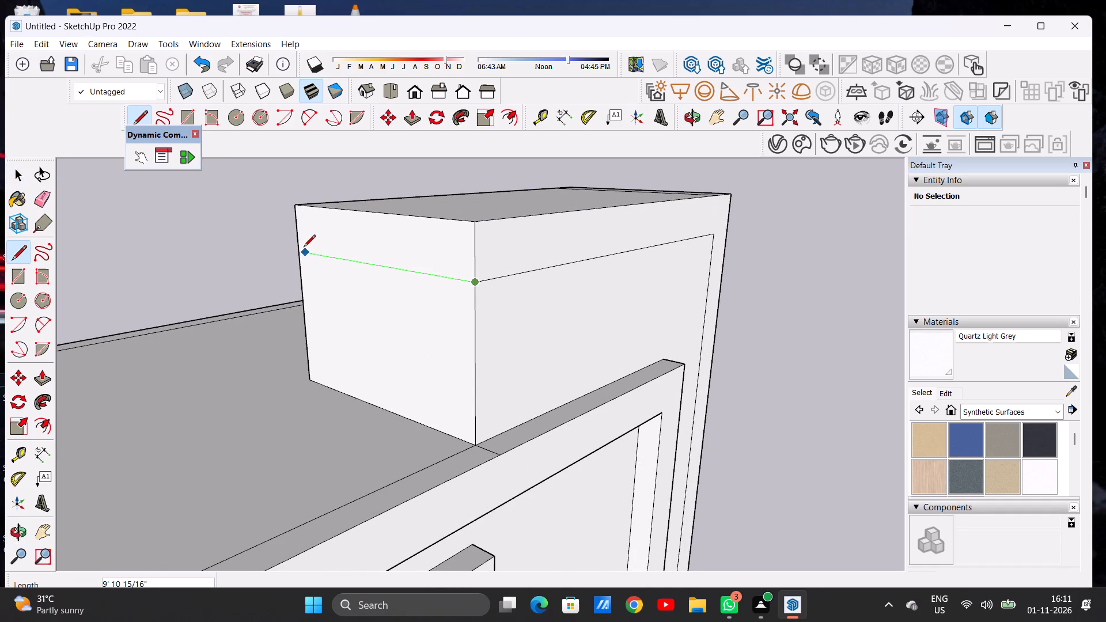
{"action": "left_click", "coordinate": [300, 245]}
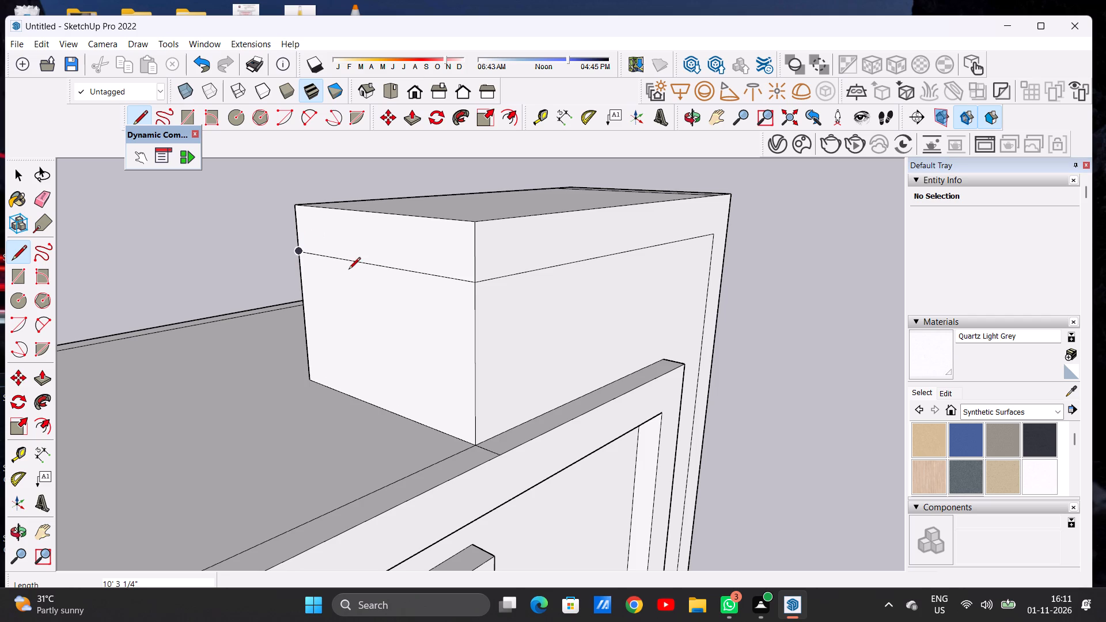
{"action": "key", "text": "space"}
Move the horizontal border line on the raised block's front face up by about 5".
{"action": "scroll", "coordinate": [414, 260], "scroll_direction": "down", "scroll_amount": 14}
{"action": "middle_click_drag", "start_coordinate": [526, 297], "coordinate": [338, 265]}
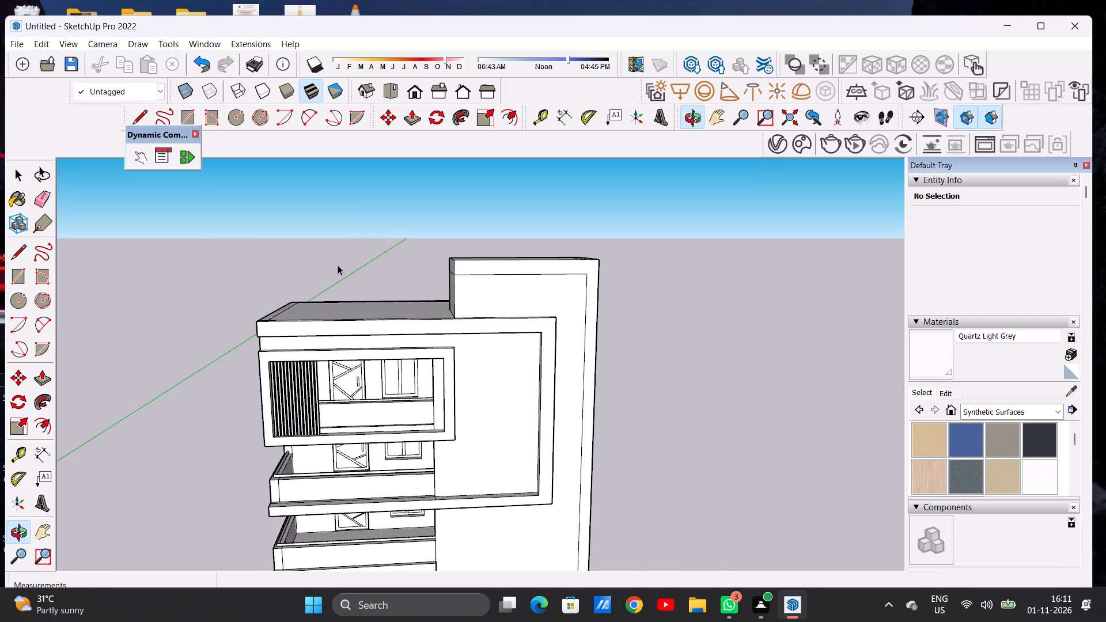
{"action": "scroll", "coordinate": [351, 257], "scroll_direction": "down", "scroll_amount": 4}
{"action": "middle_click_drag", "start_coordinate": [465, 271], "coordinate": [421, 272]}
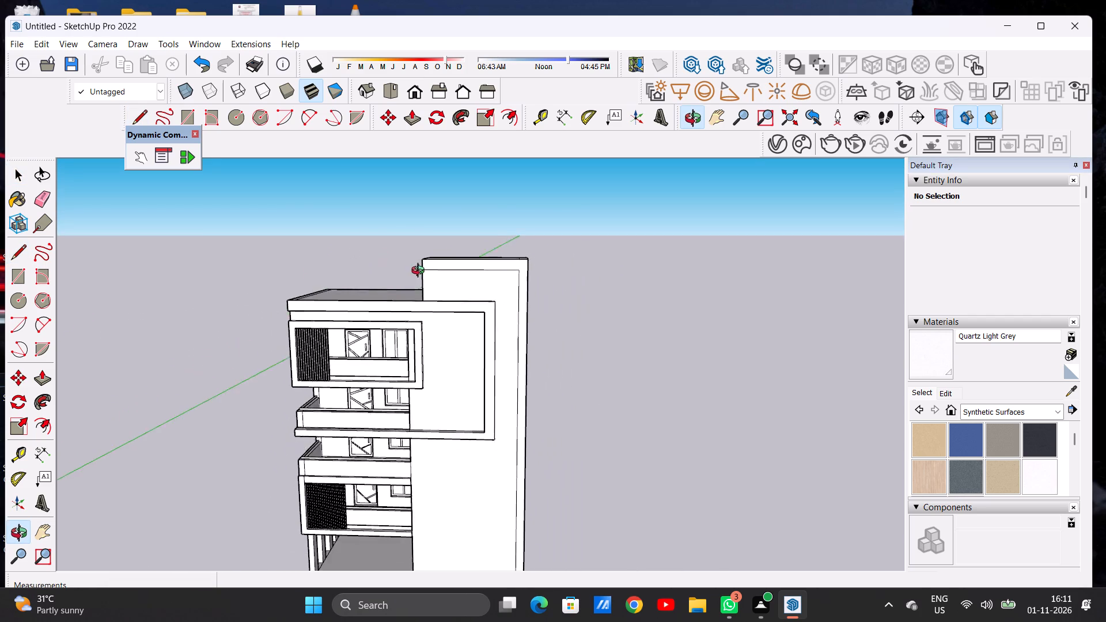
{"action": "middle_click_drag", "start_coordinate": [421, 272], "coordinate": [459, 274]}
{"action": "scroll", "coordinate": [518, 272], "scroll_direction": "up", "scroll_amount": 12}
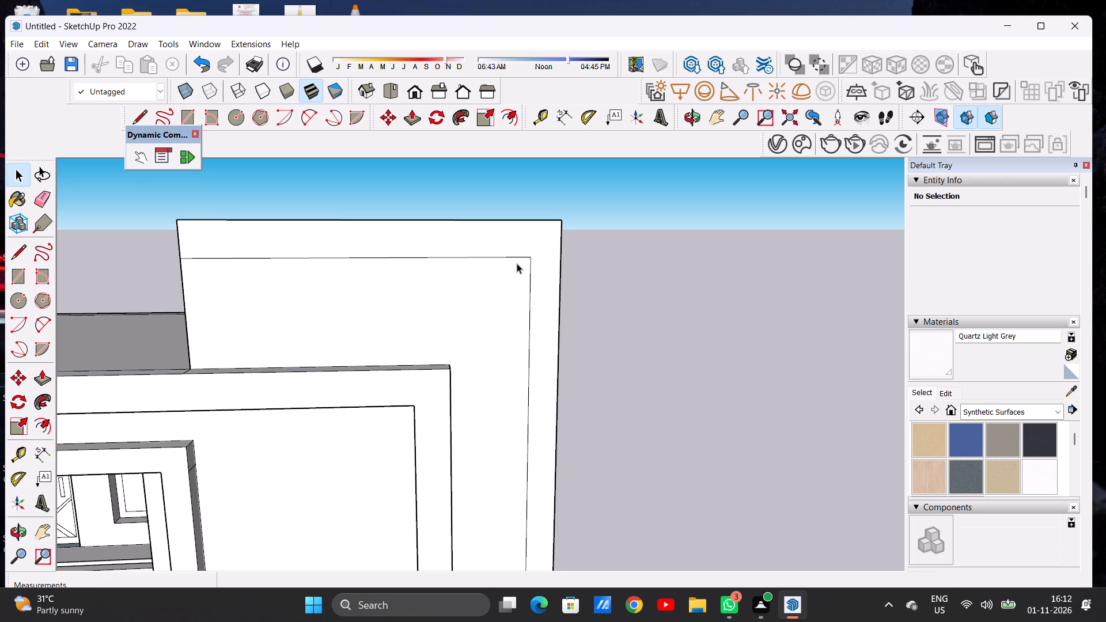
{"action": "scroll", "coordinate": [517, 263], "scroll_direction": "up", "scroll_amount": 1}
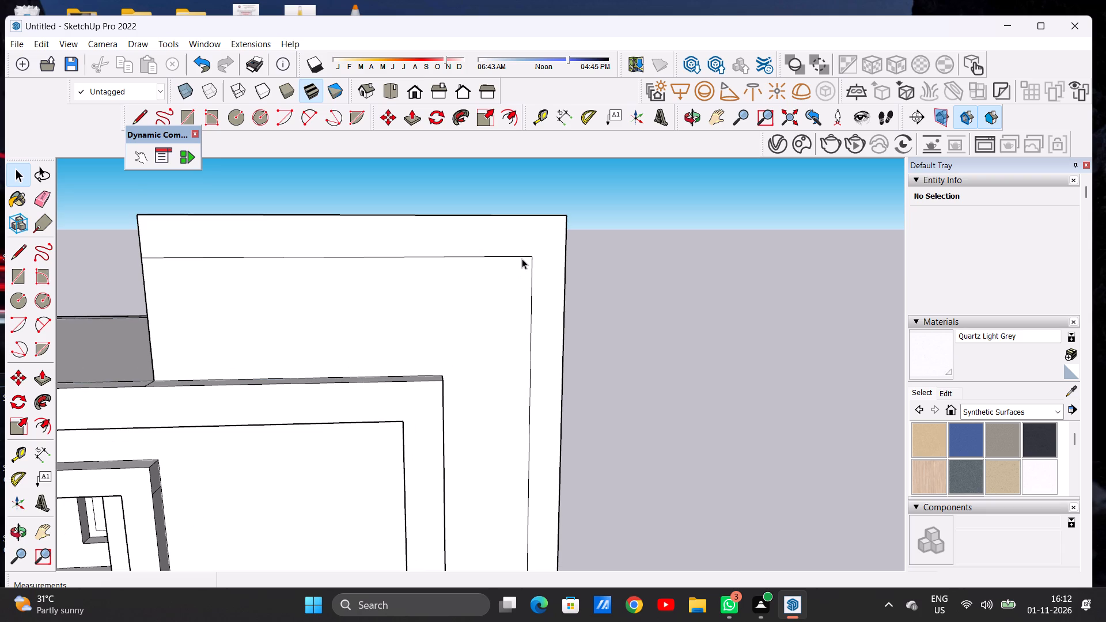
{"action": "scroll", "coordinate": [536, 259], "scroll_direction": "up", "scroll_amount": 4}
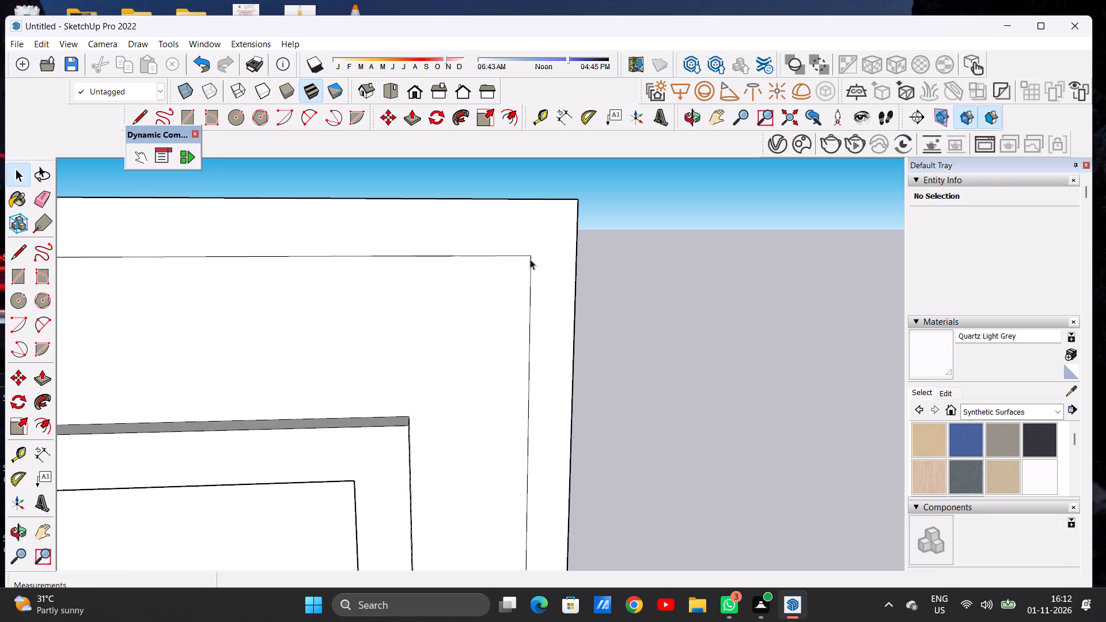
{"action": "left_click", "coordinate": [528, 255]}
{"action": "key", "text": "m"}
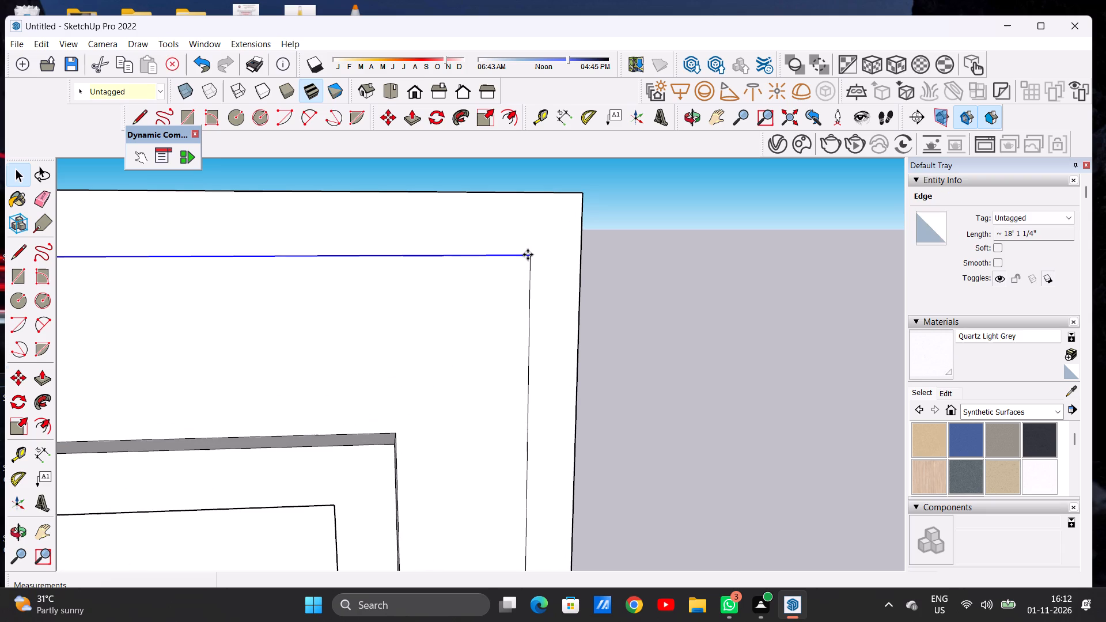
{"action": "left_click", "coordinate": [532, 259]}
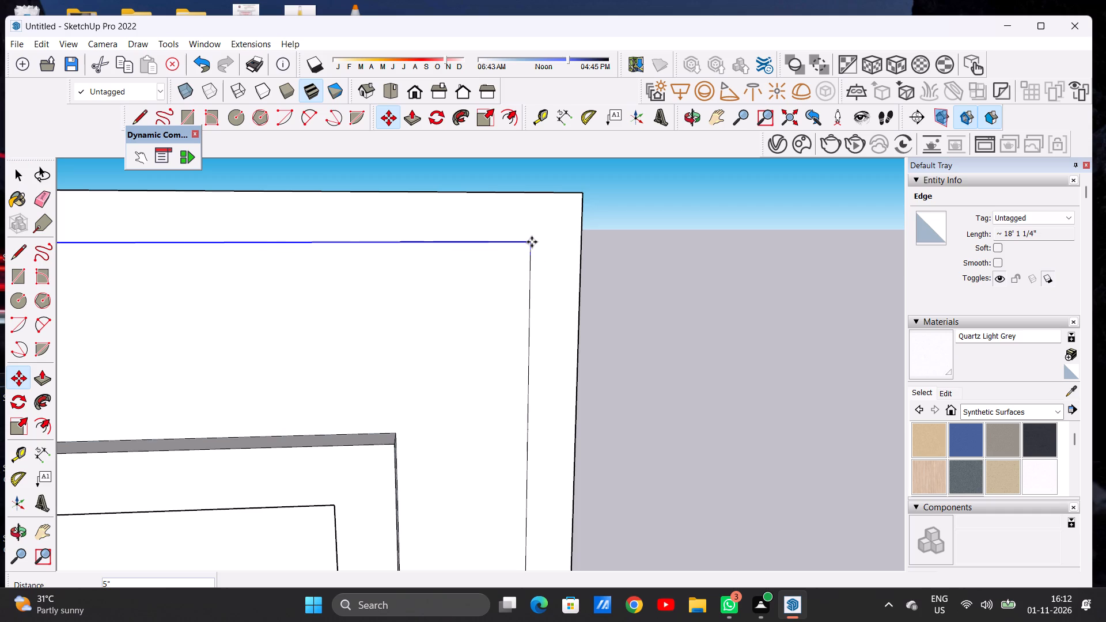
{"action": "left_click", "coordinate": [532, 242]}
{"action": "key", "text": "space"}
{"action": "left_click", "coordinate": [666, 246]}
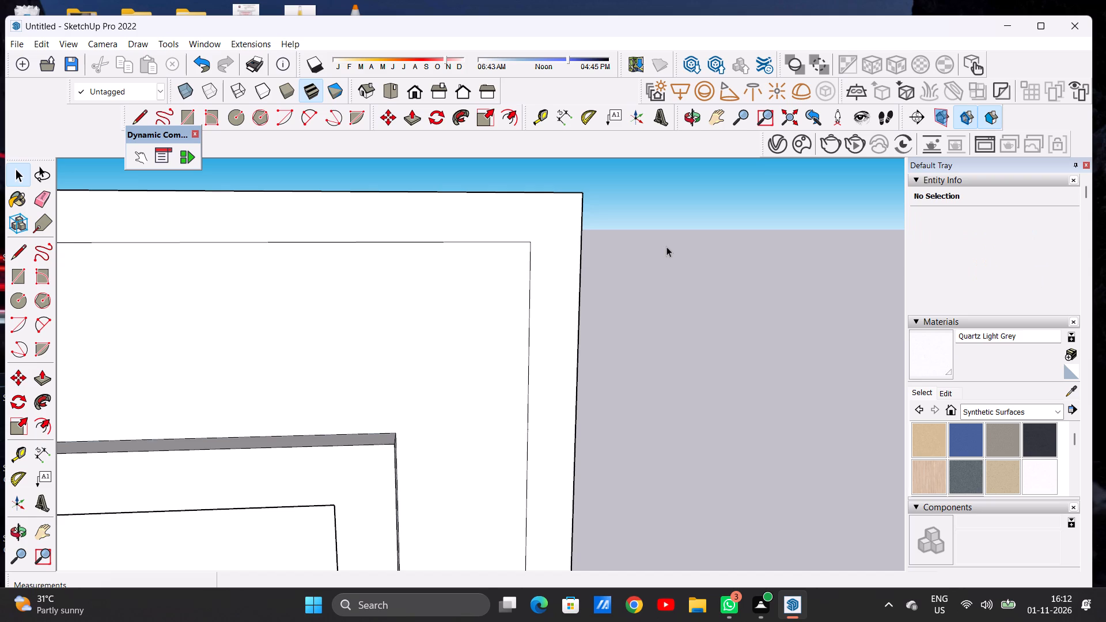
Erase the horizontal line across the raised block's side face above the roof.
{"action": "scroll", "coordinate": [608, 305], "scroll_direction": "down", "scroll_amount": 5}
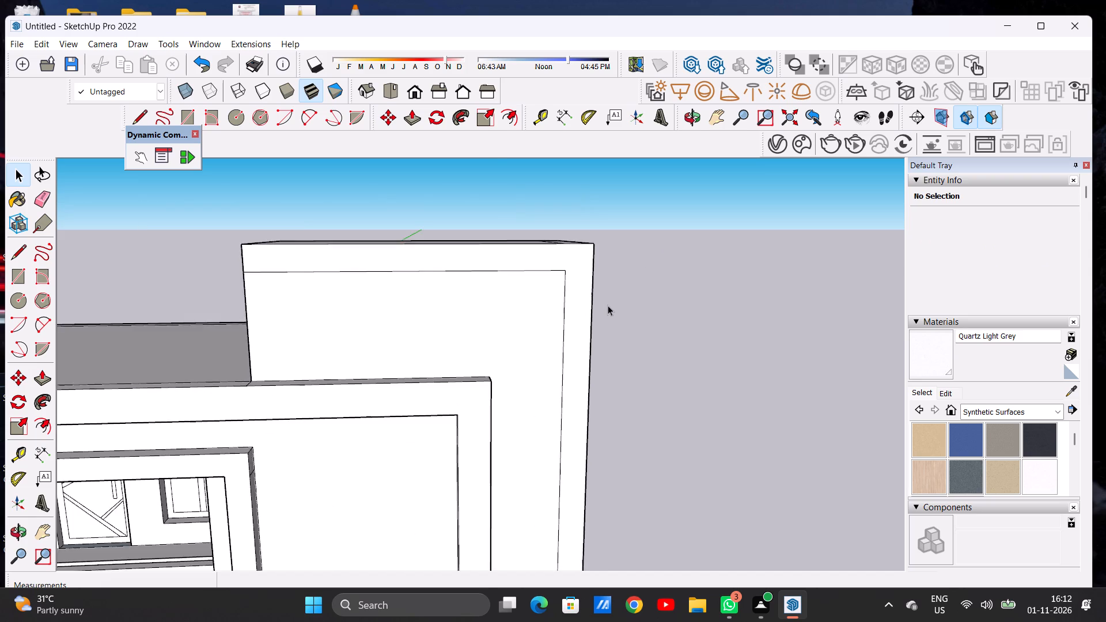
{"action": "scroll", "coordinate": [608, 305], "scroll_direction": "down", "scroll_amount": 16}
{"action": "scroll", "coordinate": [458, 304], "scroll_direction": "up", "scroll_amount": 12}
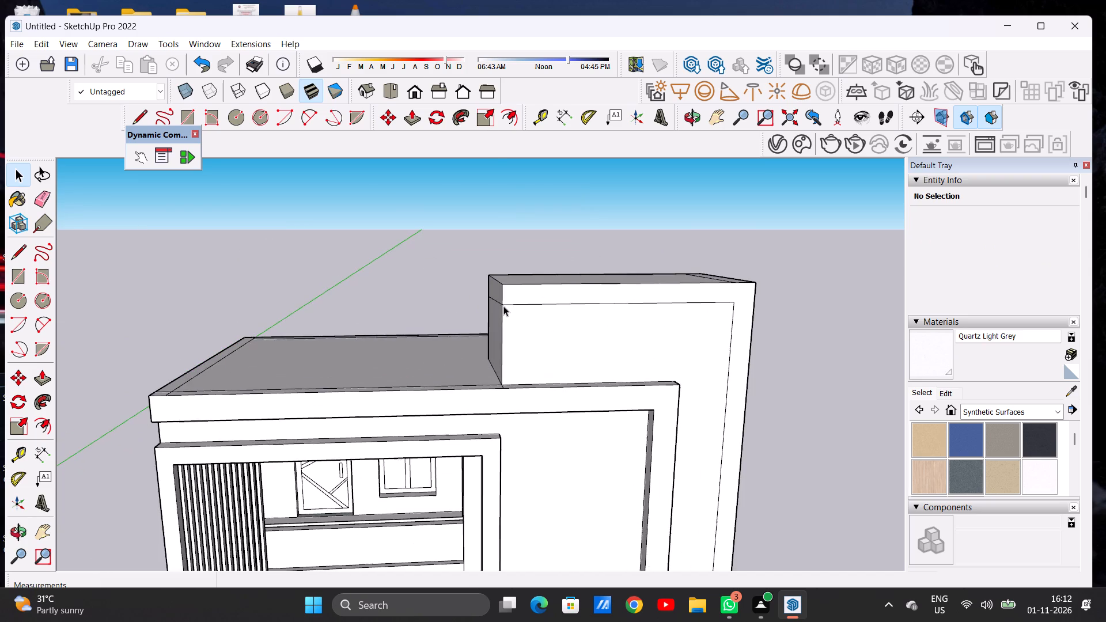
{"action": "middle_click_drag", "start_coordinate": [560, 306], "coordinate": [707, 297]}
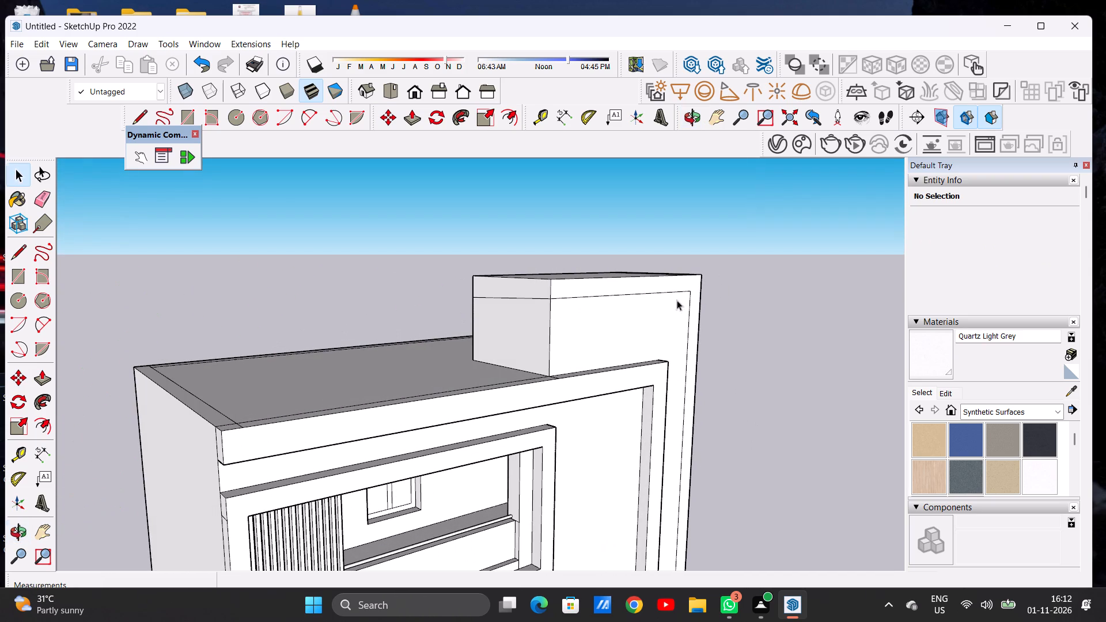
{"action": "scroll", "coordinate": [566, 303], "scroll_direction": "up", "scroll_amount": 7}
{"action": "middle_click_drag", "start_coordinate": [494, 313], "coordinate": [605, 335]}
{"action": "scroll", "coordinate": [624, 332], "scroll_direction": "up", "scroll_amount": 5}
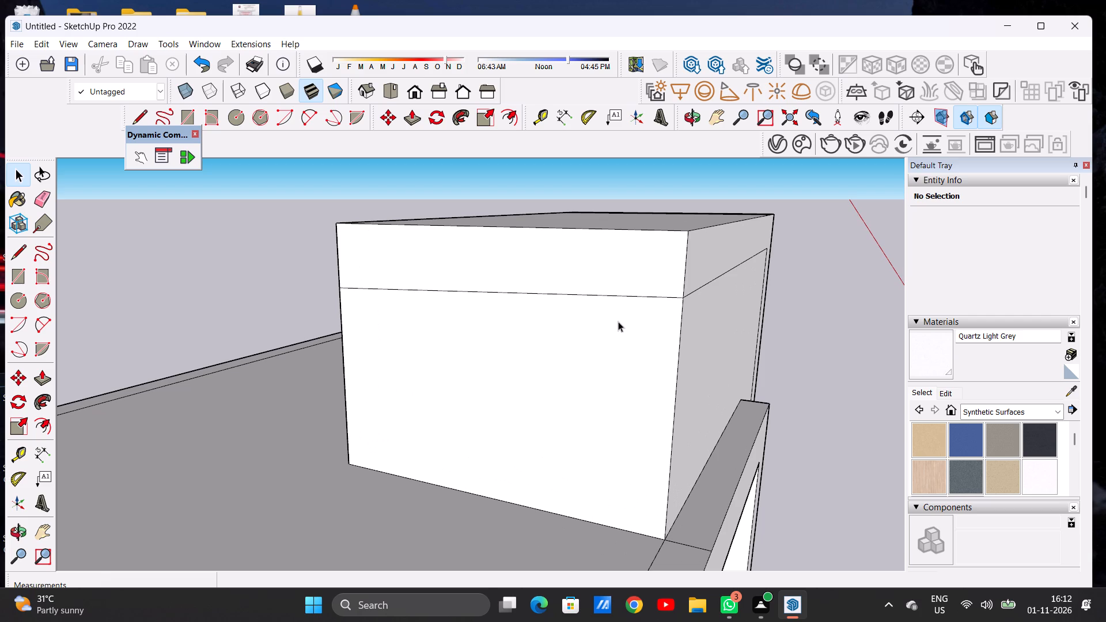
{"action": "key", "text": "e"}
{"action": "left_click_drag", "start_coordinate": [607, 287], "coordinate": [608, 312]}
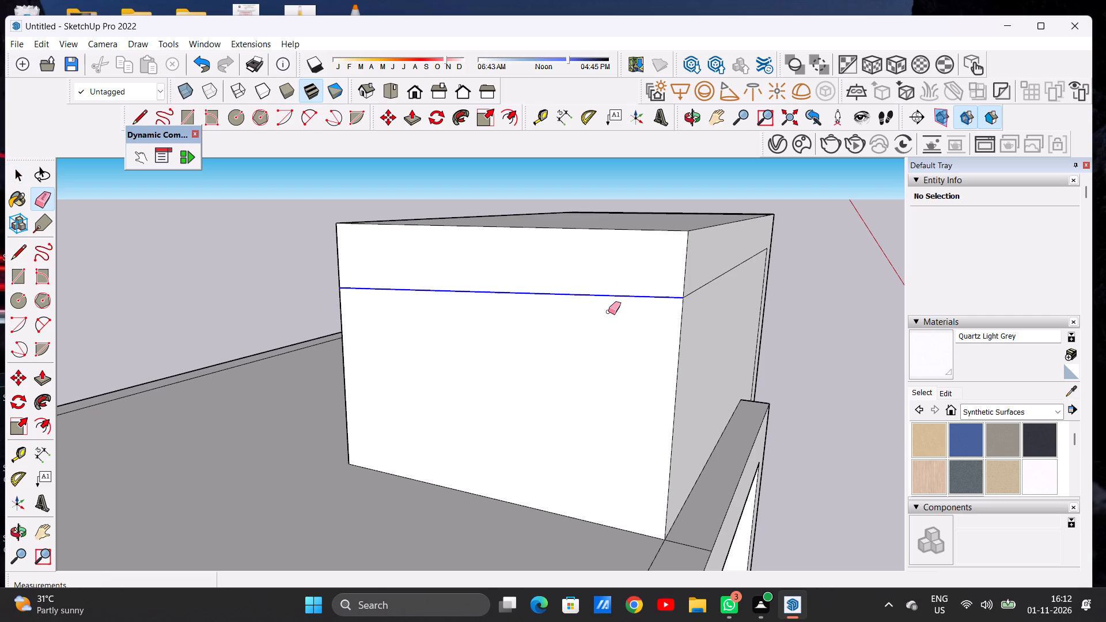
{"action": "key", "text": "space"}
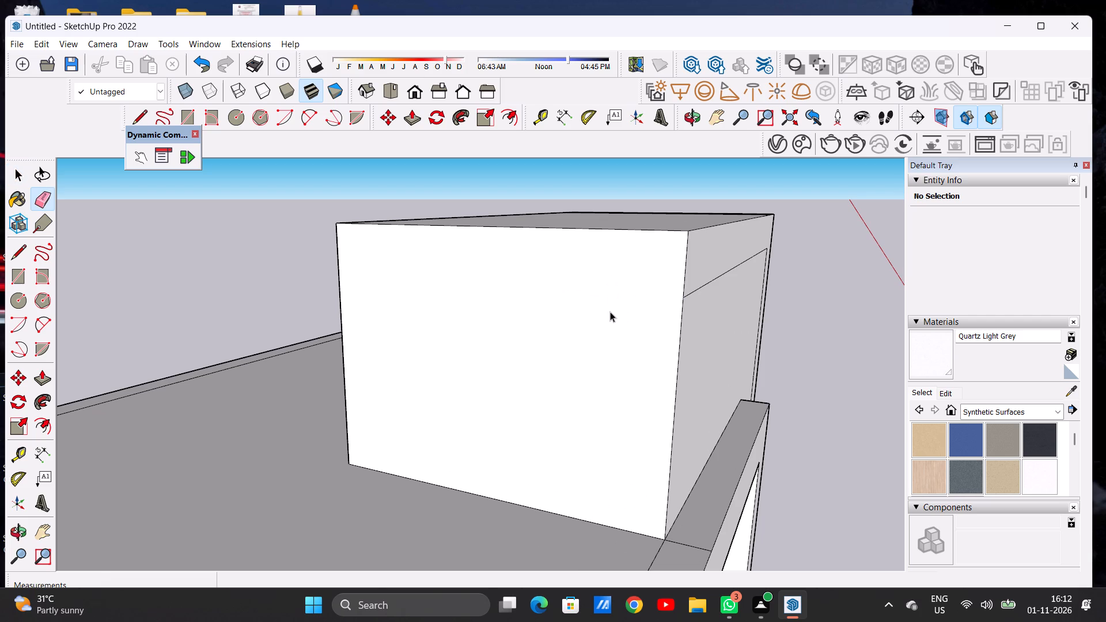